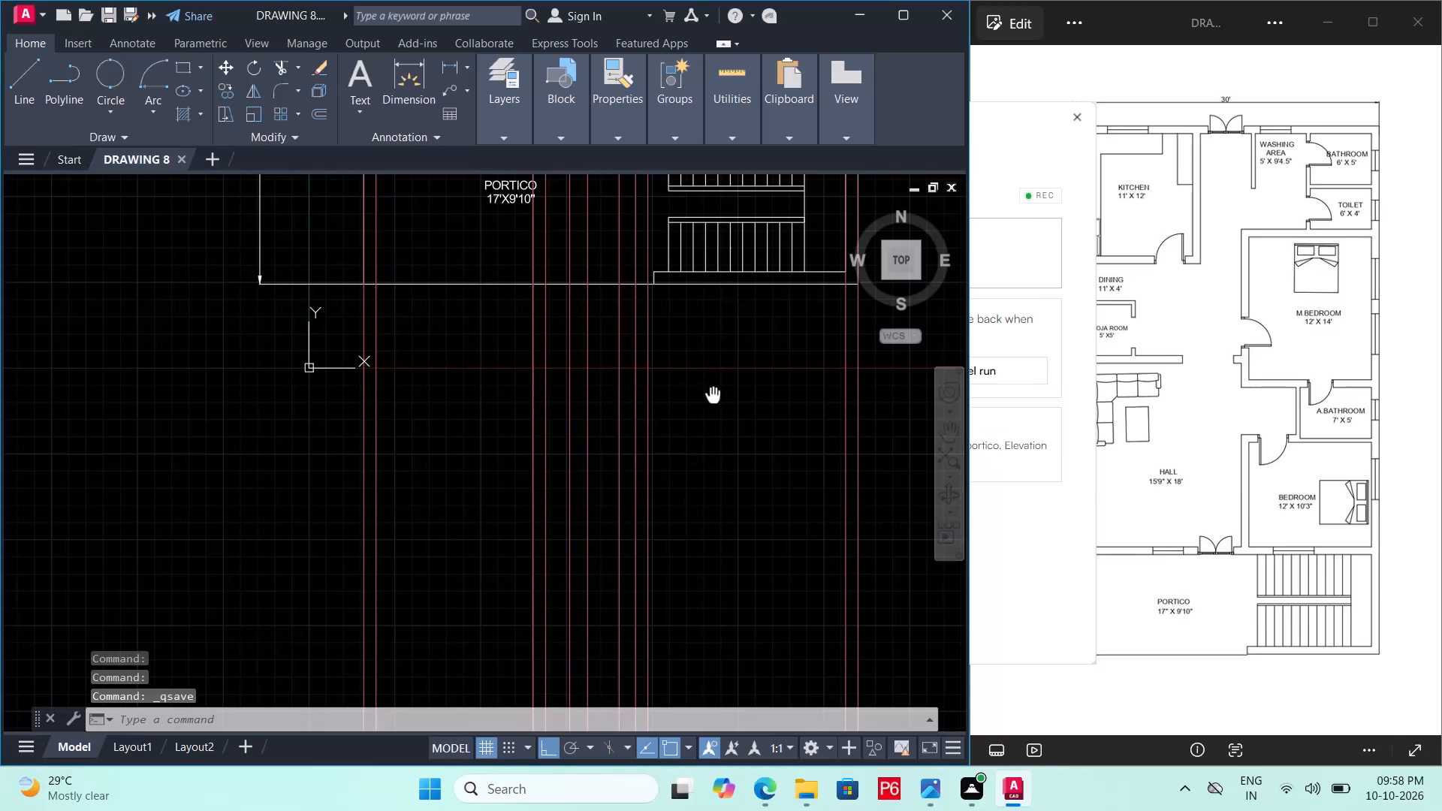
Draw a horizontal ground line below the Portico, extending past the outermost vertical construction lines on both sides, and save the drawing.
scroll(662, 436, up, 1)
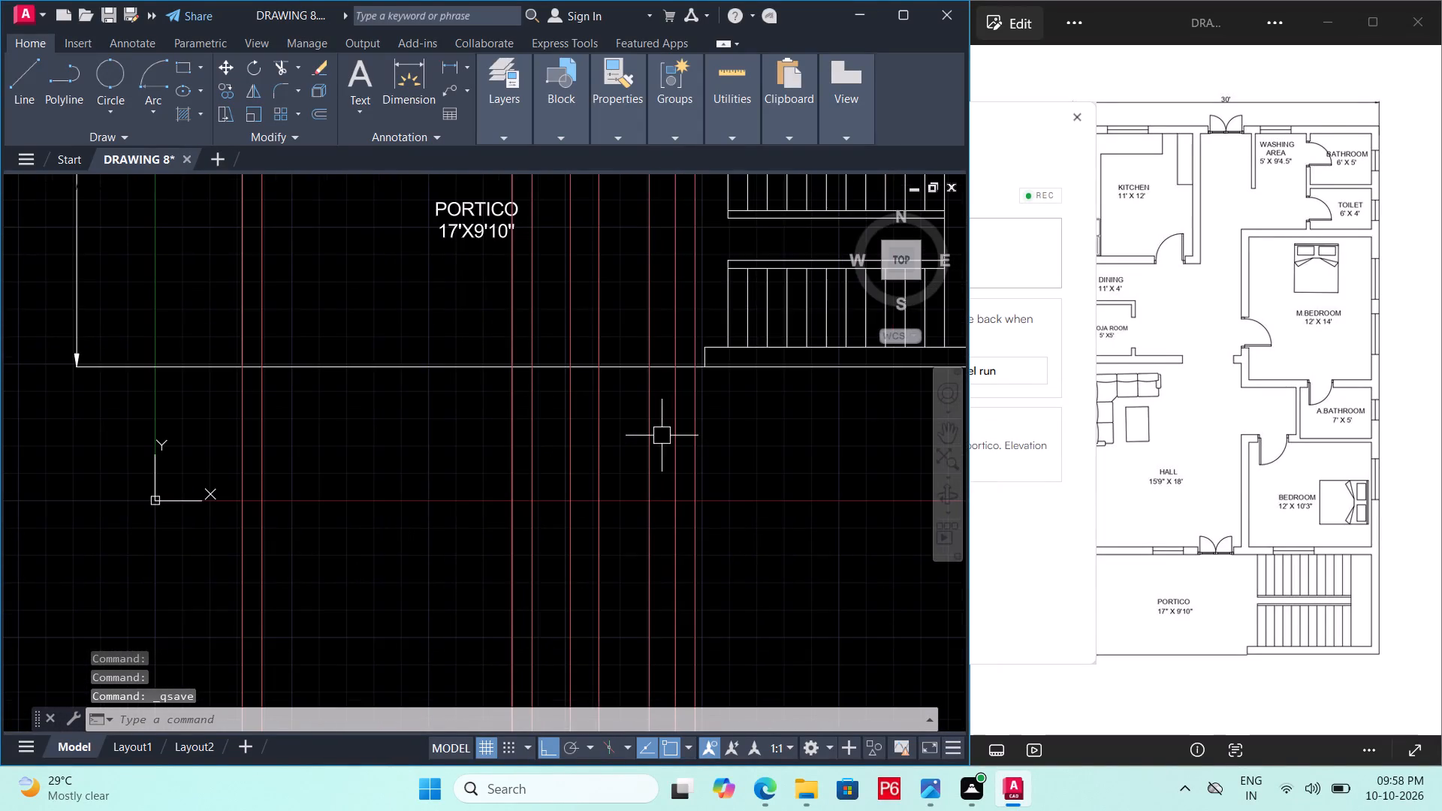
middle_drag(662, 493, 536, 348)
scroll(521, 340, down, 1)
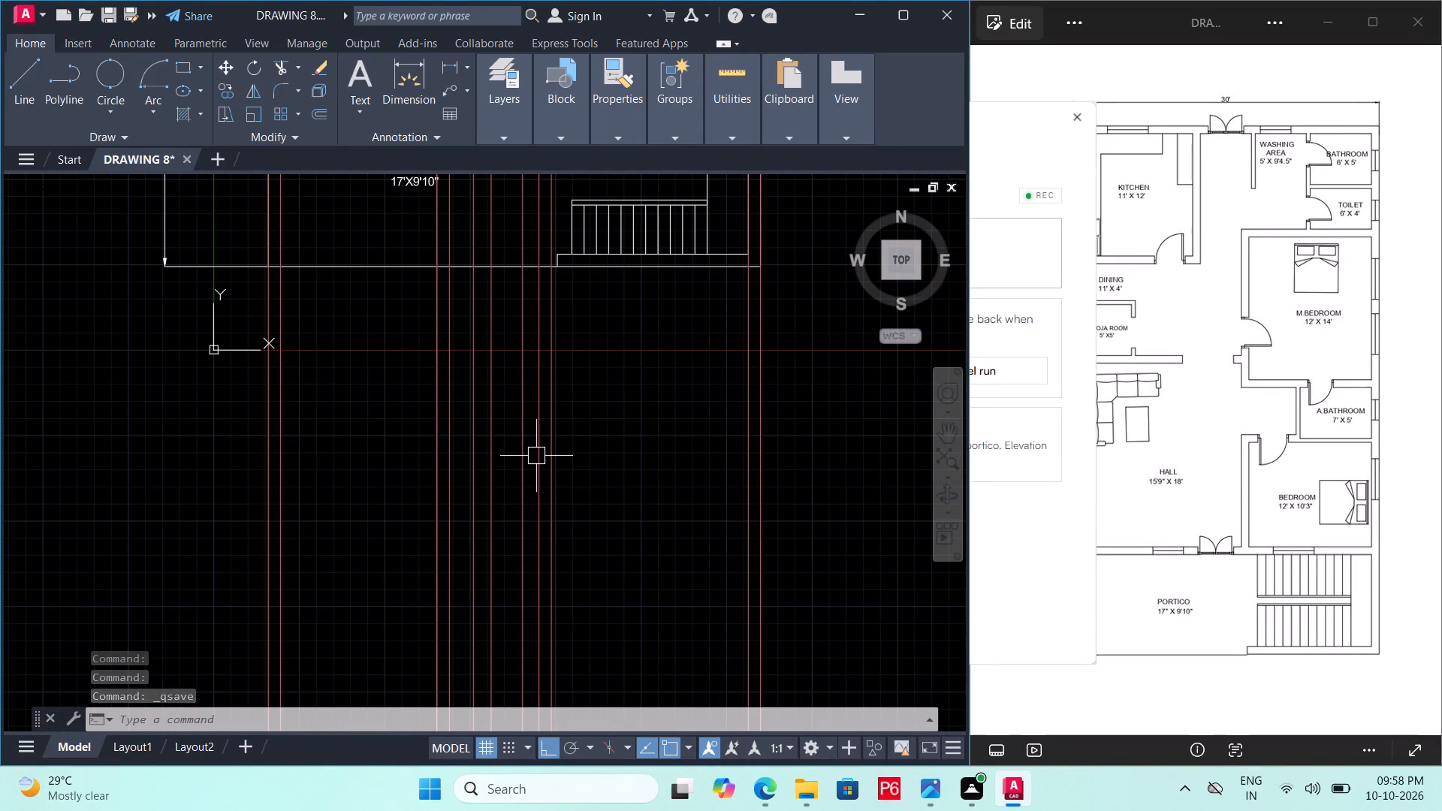
key(l)
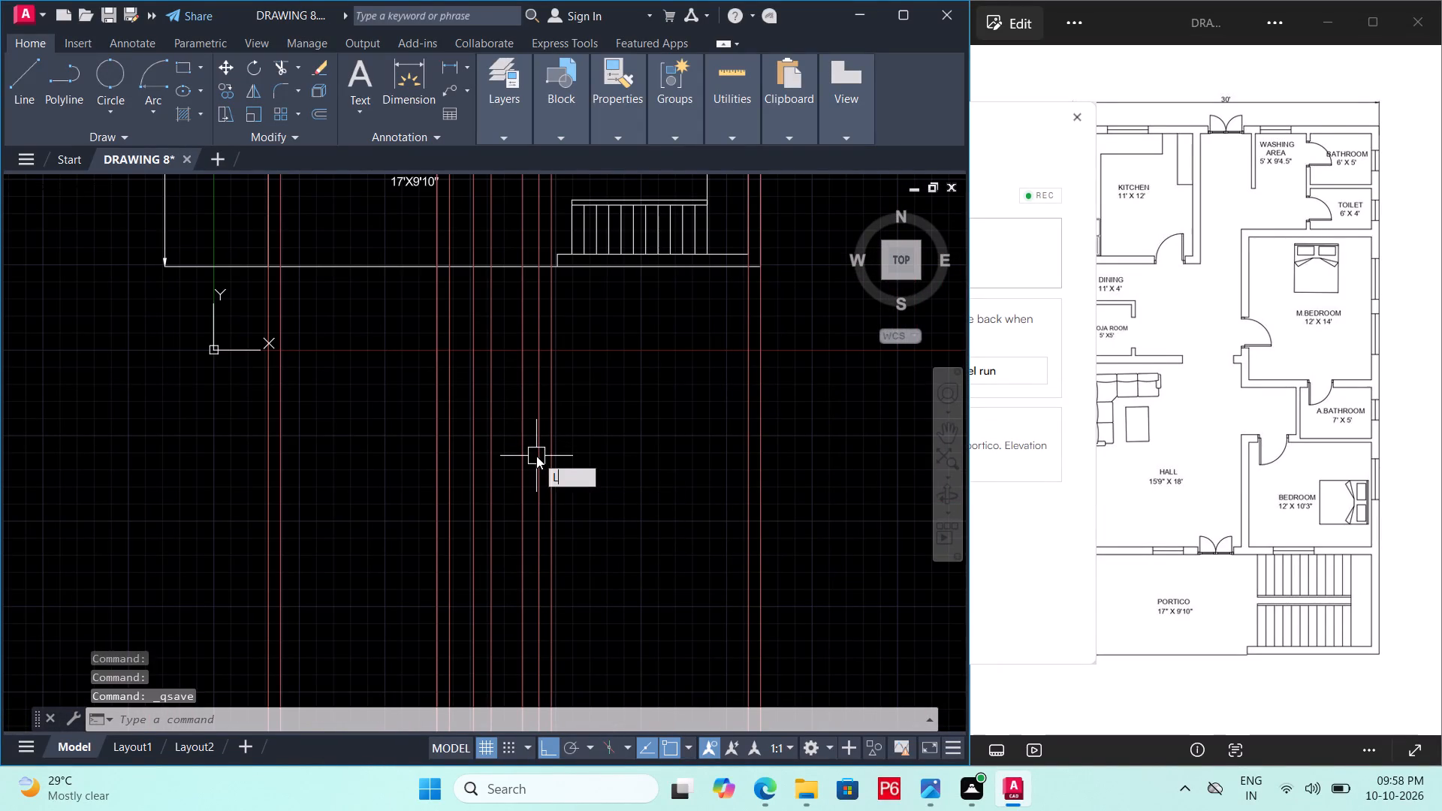
key(Return)
drag(224, 571, 259, 566)
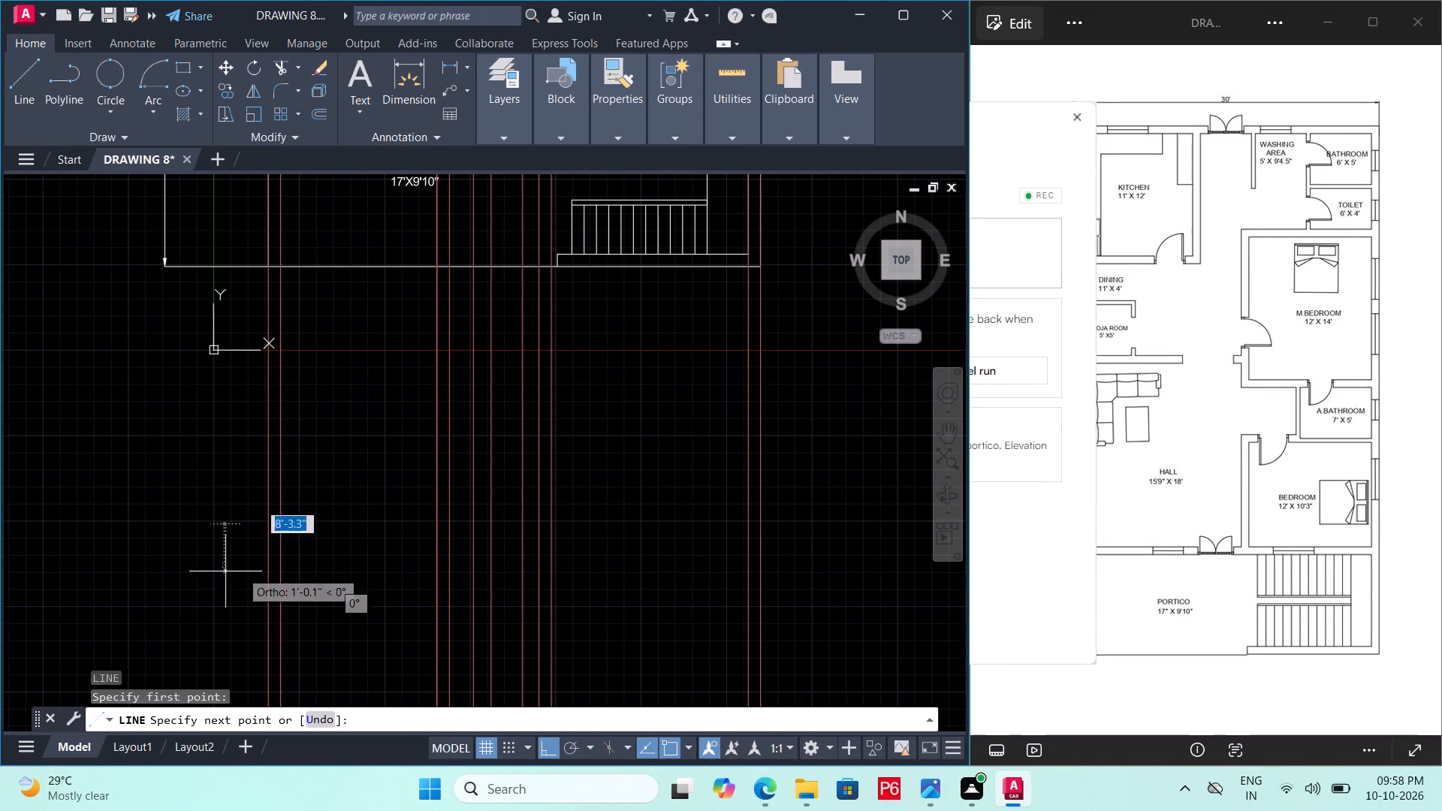
click(795, 536)
key(Escape)
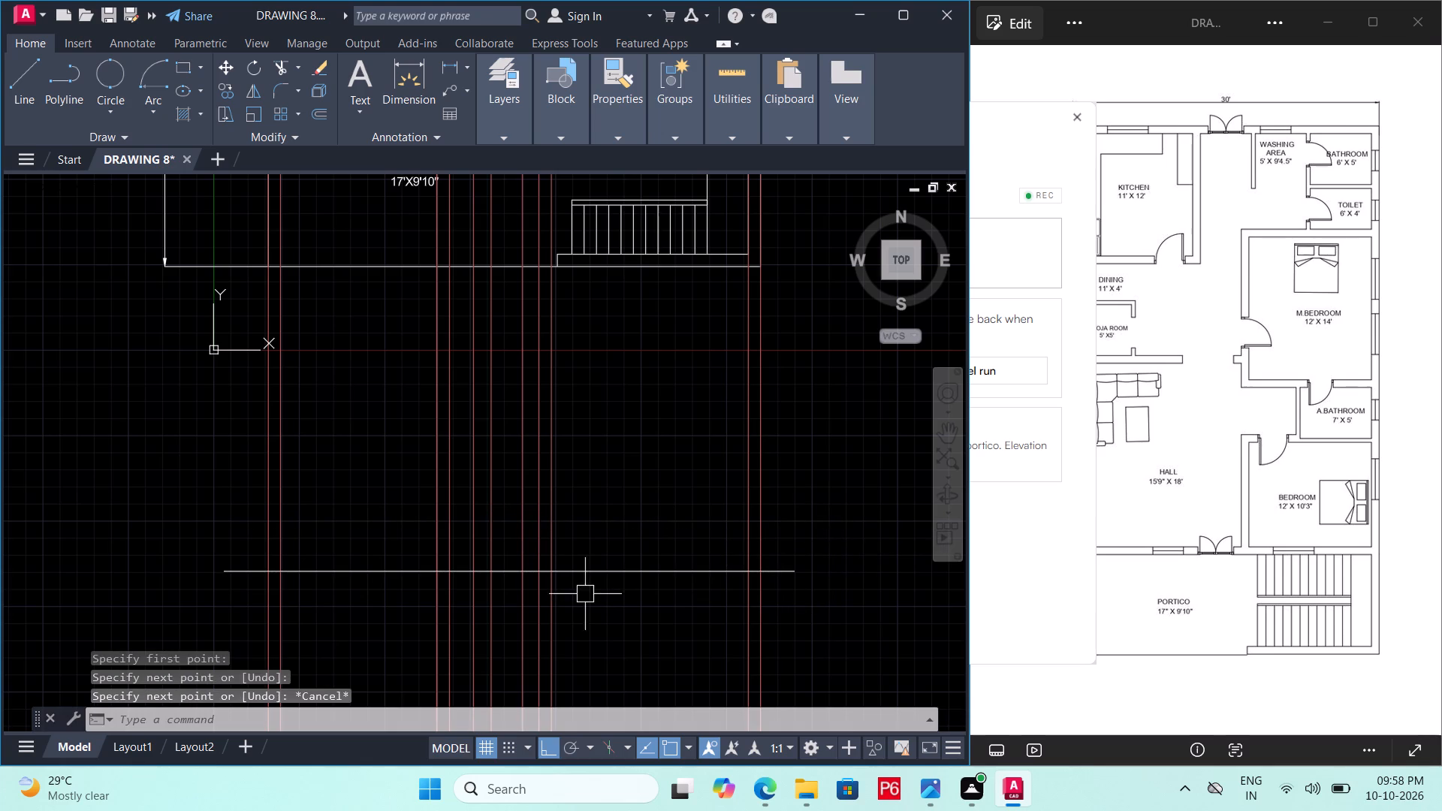
middle_drag(481, 553, 544, 581)
key(ctrl+s)
key(ctrl+s)
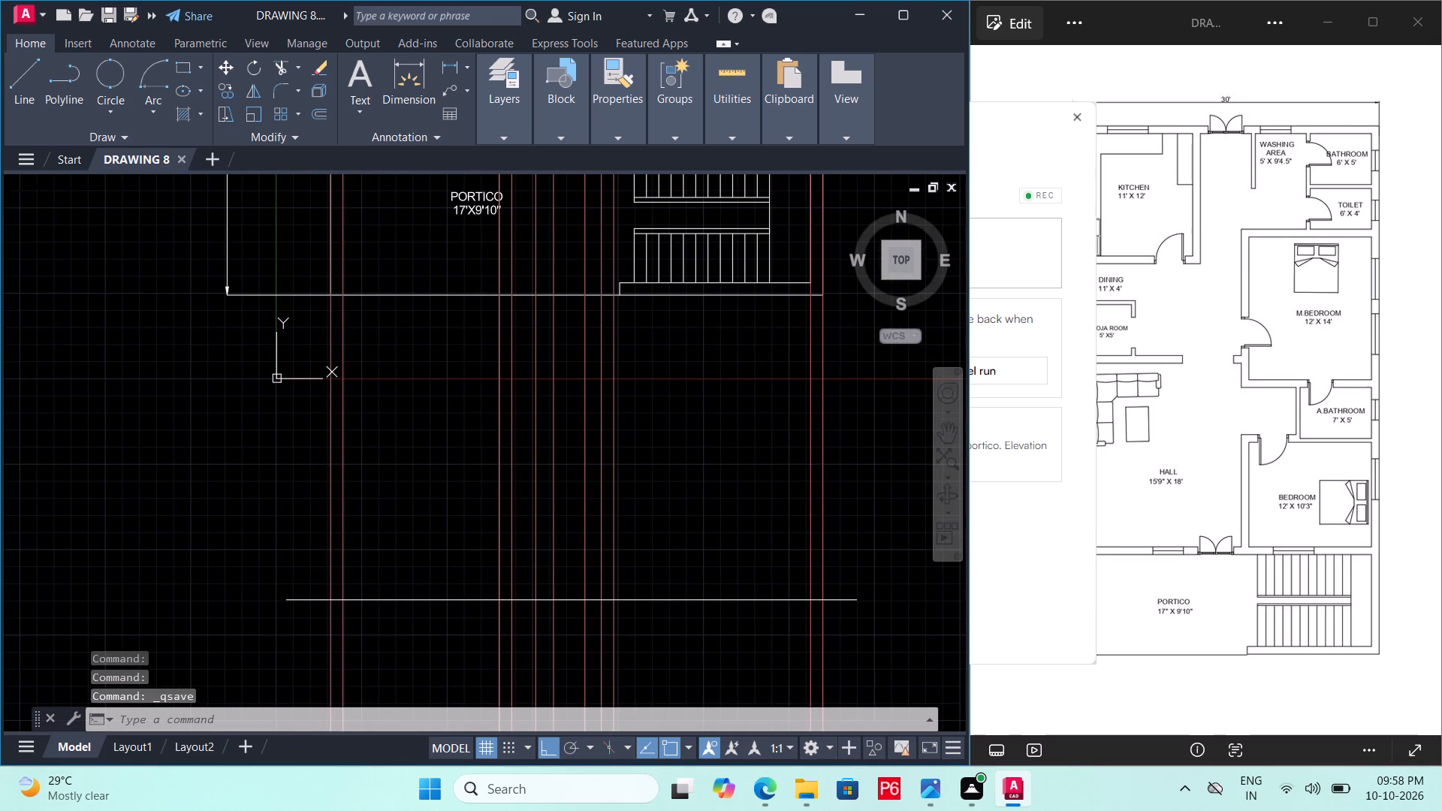
key(ctrl+s)
Draw the Hall-side outer wall on the ground line as an outline 10' high and 9" thick between its construction lines, and save.
middle_drag(345, 548, 496, 699)
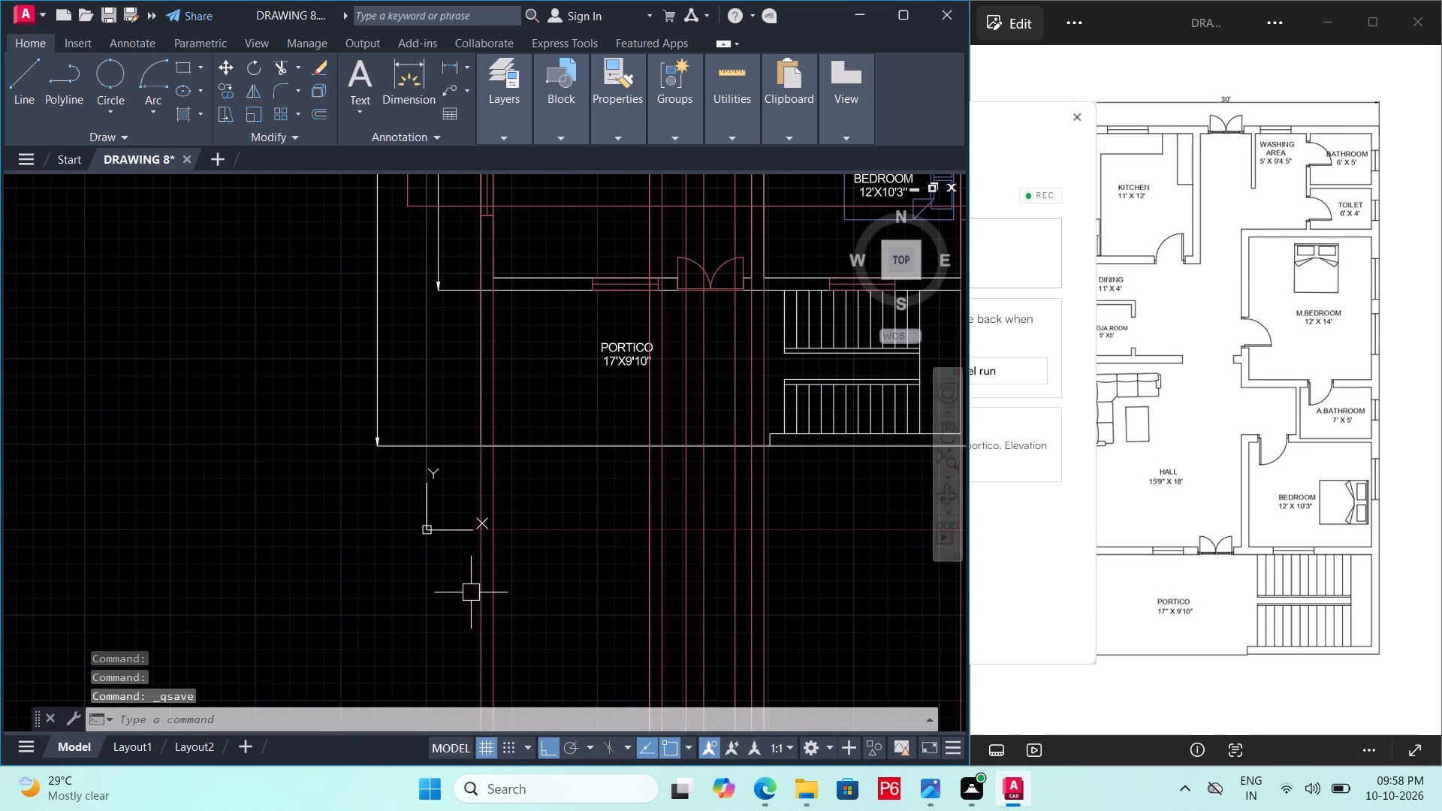
scroll(478, 544, down, 1)
middle_drag(511, 568, 503, 475)
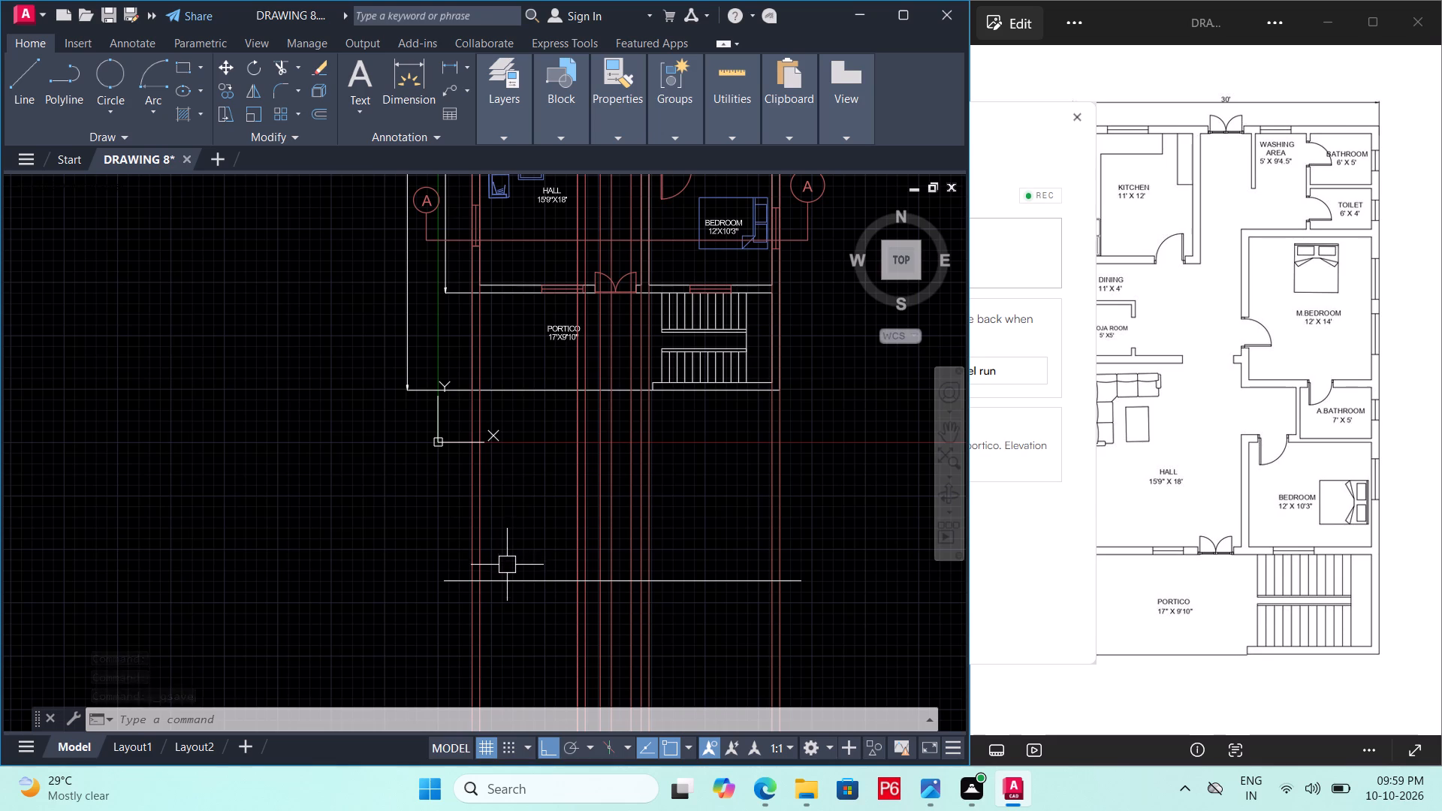
scroll(509, 567, up, 2)
scroll(458, 565, down, 1)
middle_drag(444, 579, 370, 689)
middle_drag(476, 594, 584, 387)
scroll(481, 501, up, 1)
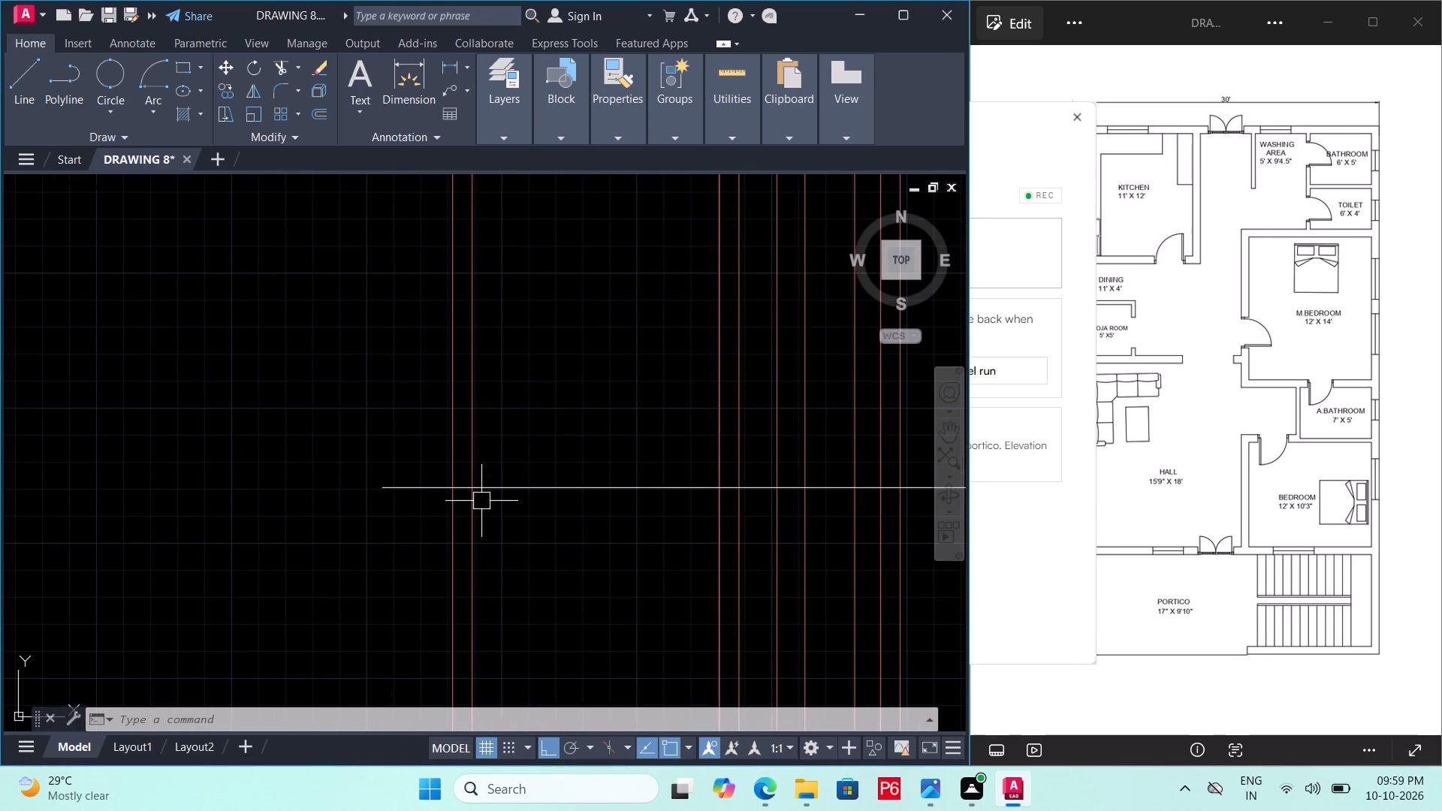
text(L)
key(space)
scroll(452, 486, up, 1)
click(451, 485)
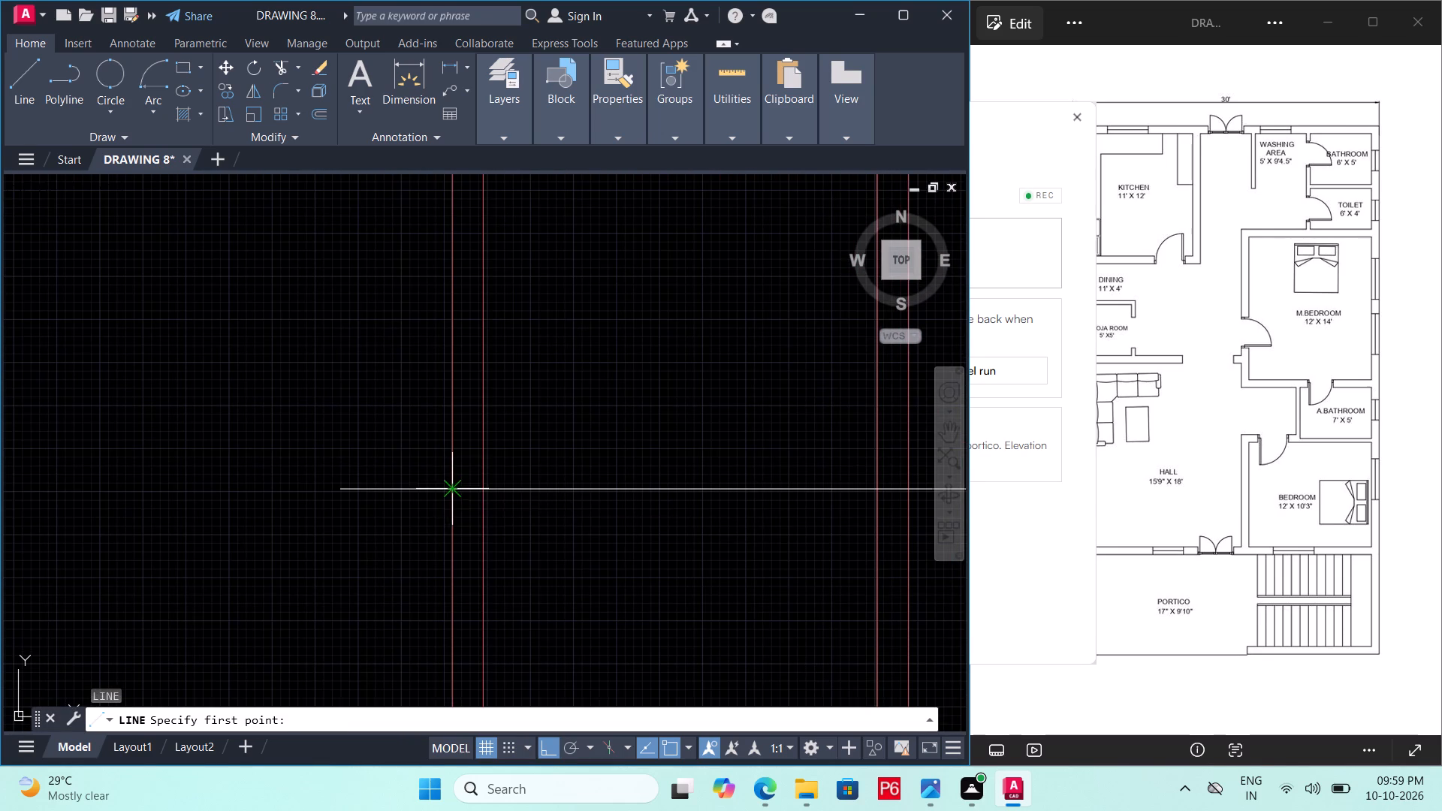
middle_drag(478, 206, 463, 394)
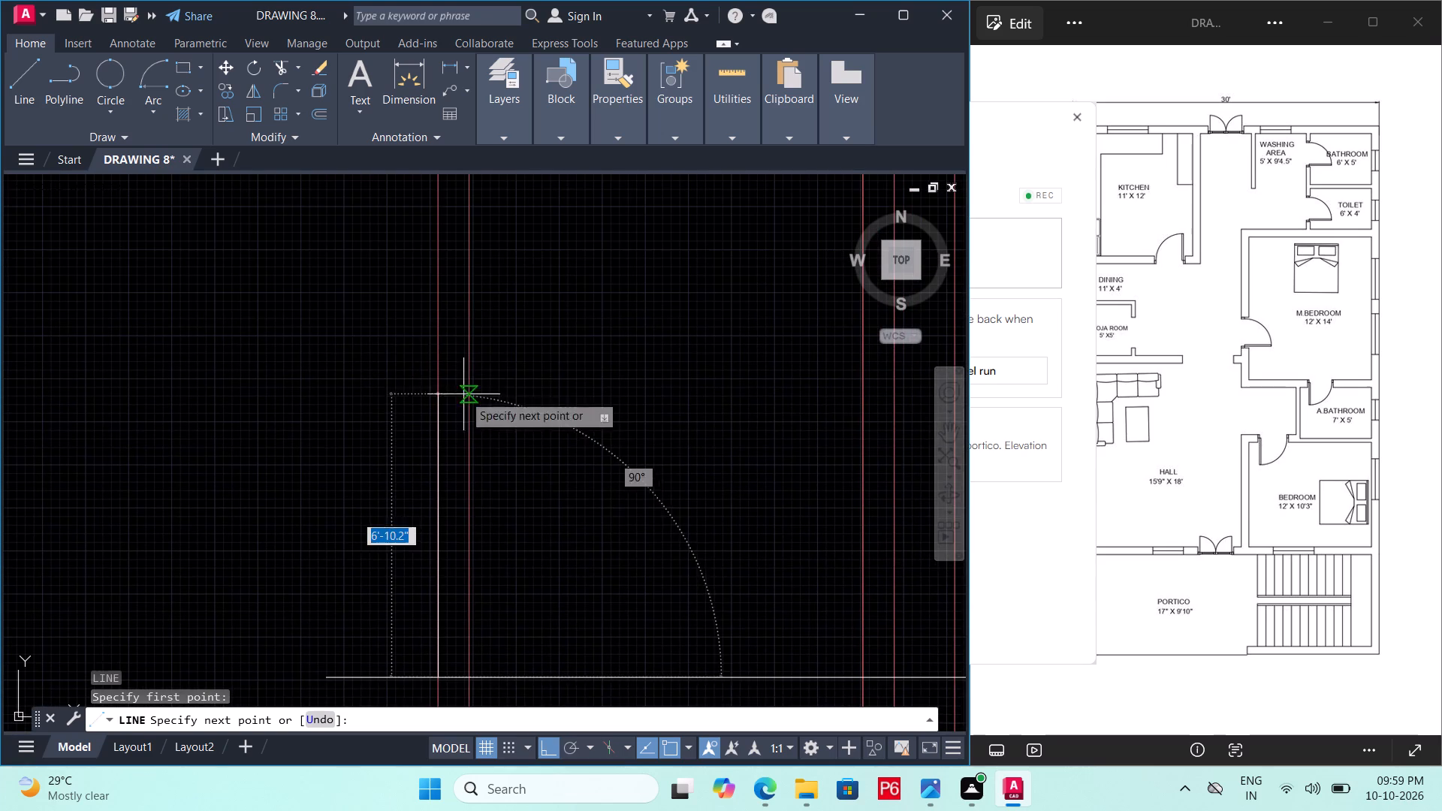
text(10')
key(Return)
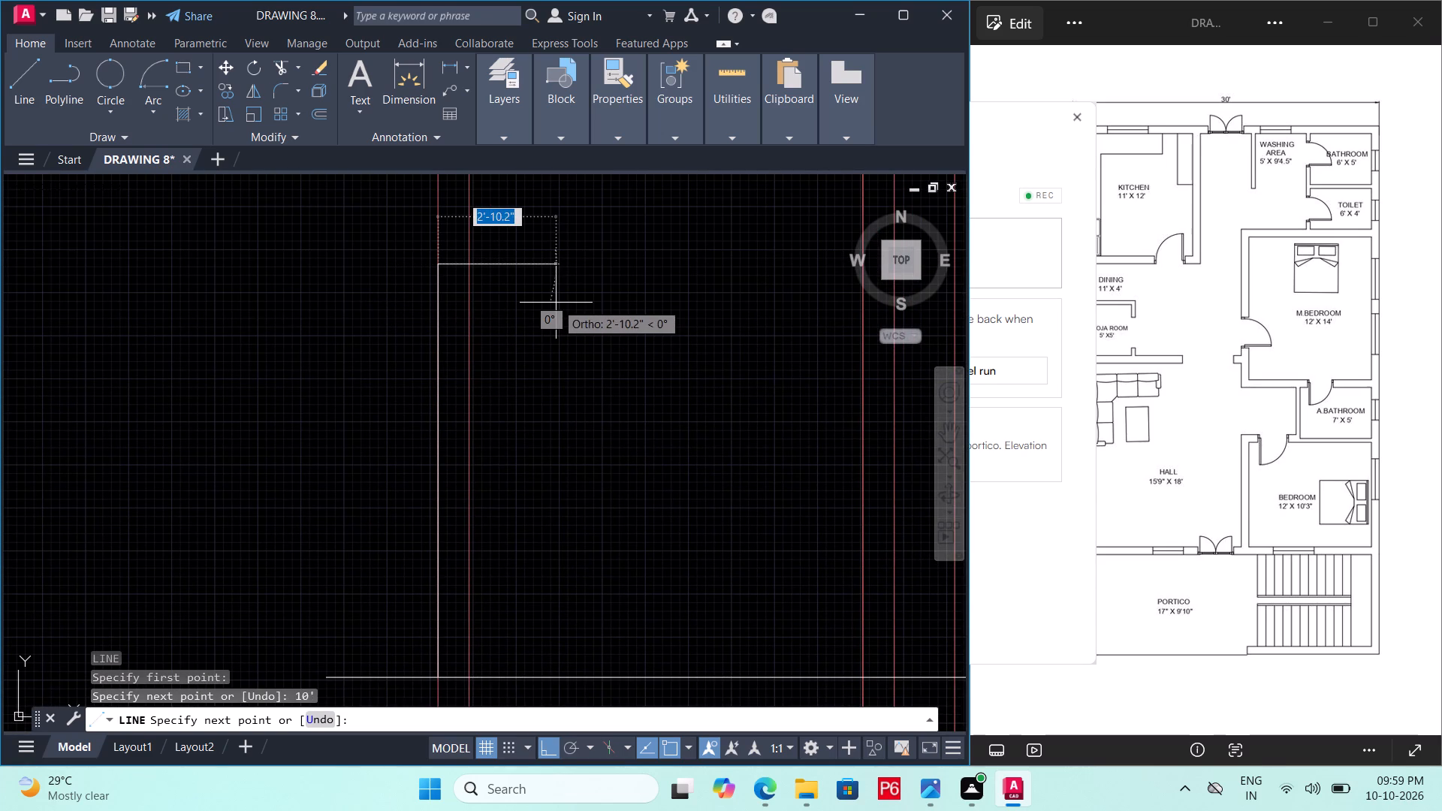
text(9")
key(Return)
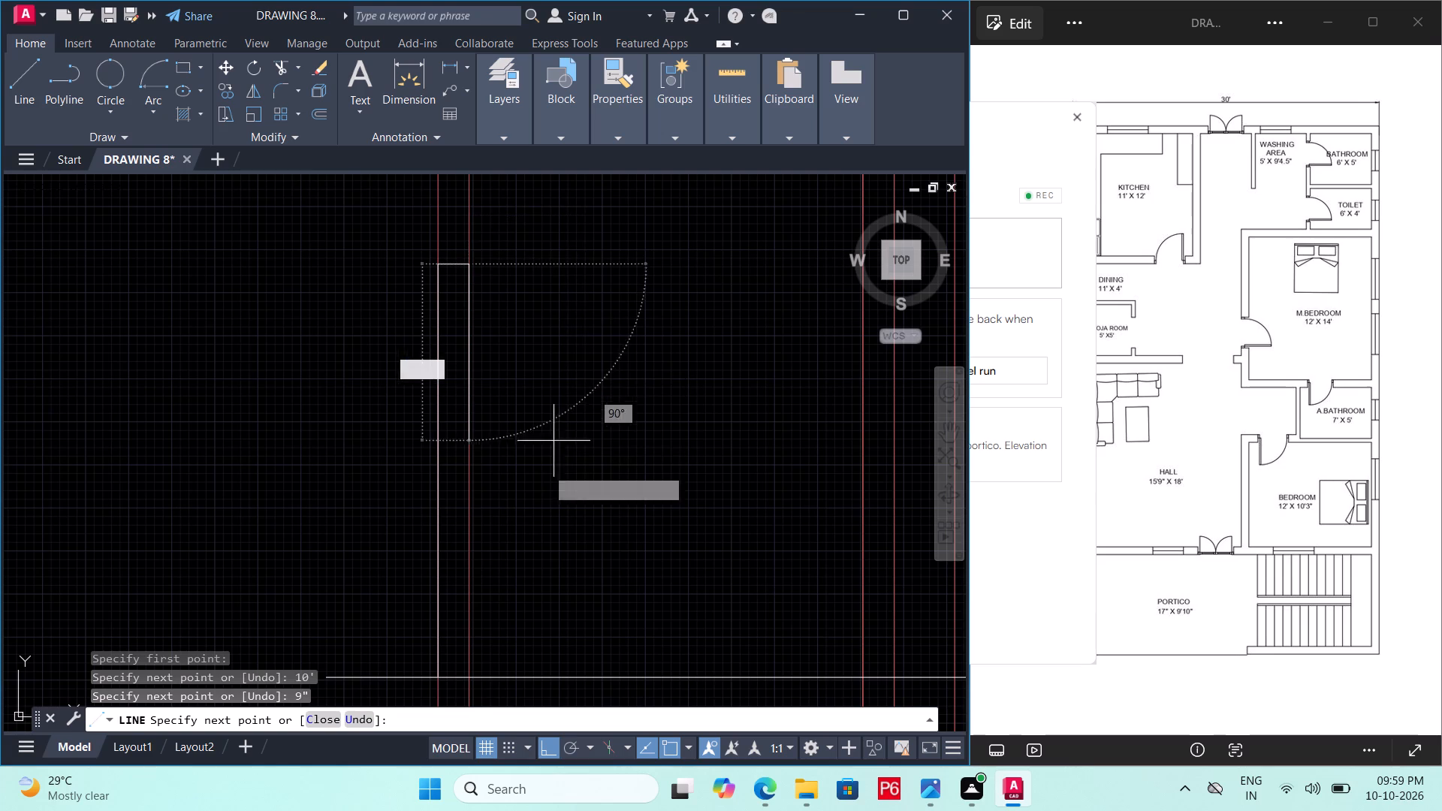
text(10')
key(Return)
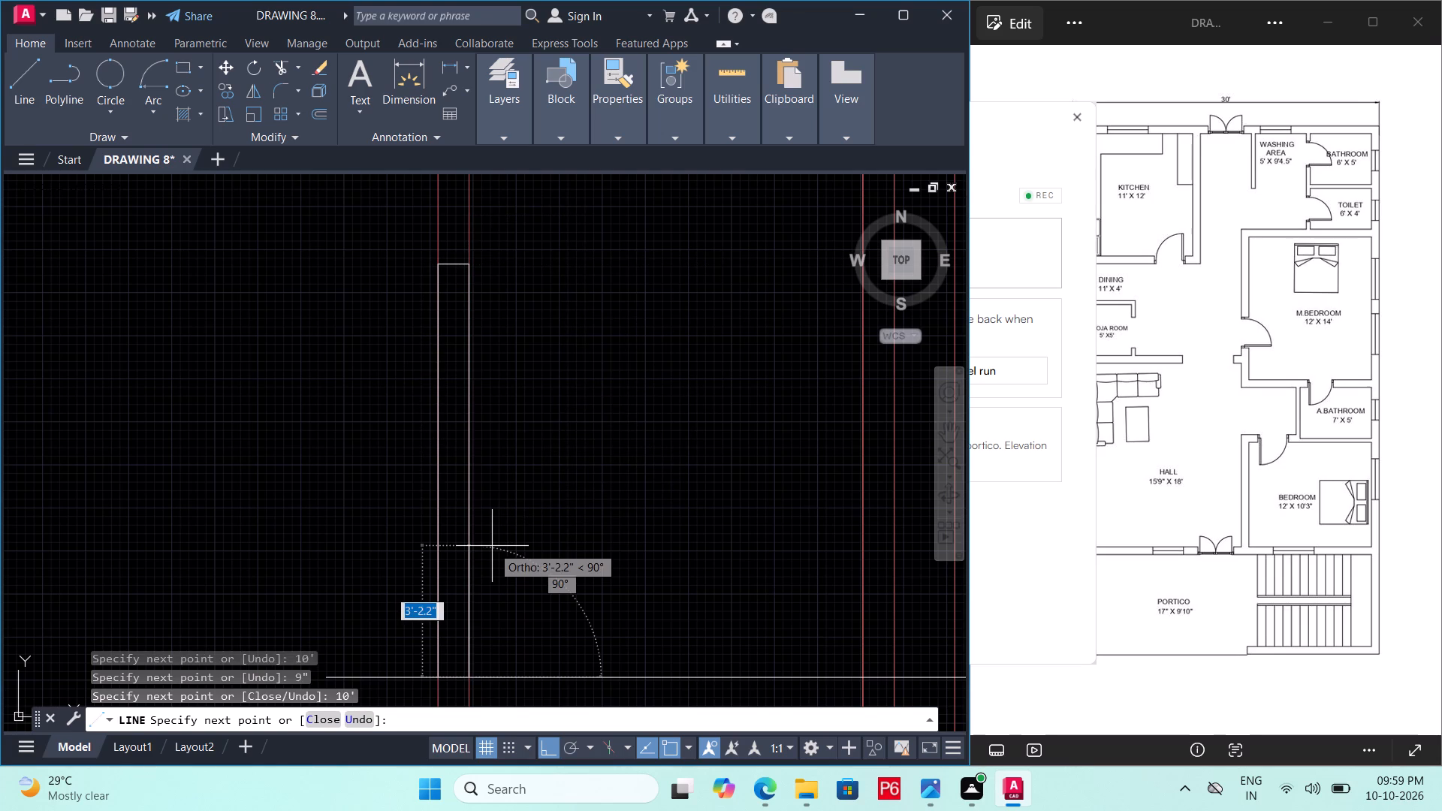
key(Escape)
middle_drag(494, 520, 439, 501)
scroll(481, 510, down, 1)
key(ctrl+s)
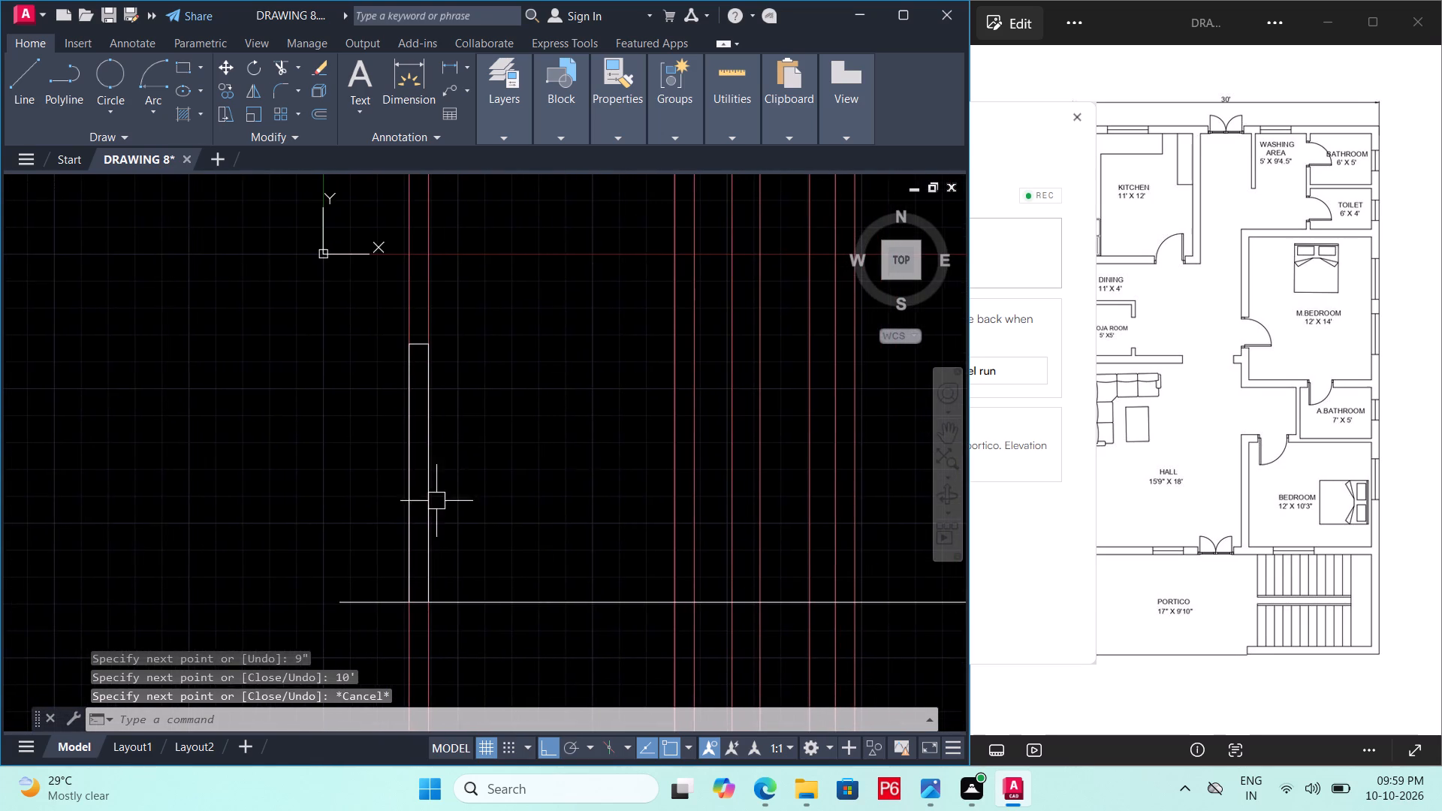
key(ctrl+s)
Examine the plan's walls against the projected construction lines to identify the next wall to draw in the section.
middle_drag(436, 502, 394, 556)
scroll(558, 499, down, 3)
middle_drag(558, 518, 558, 560)
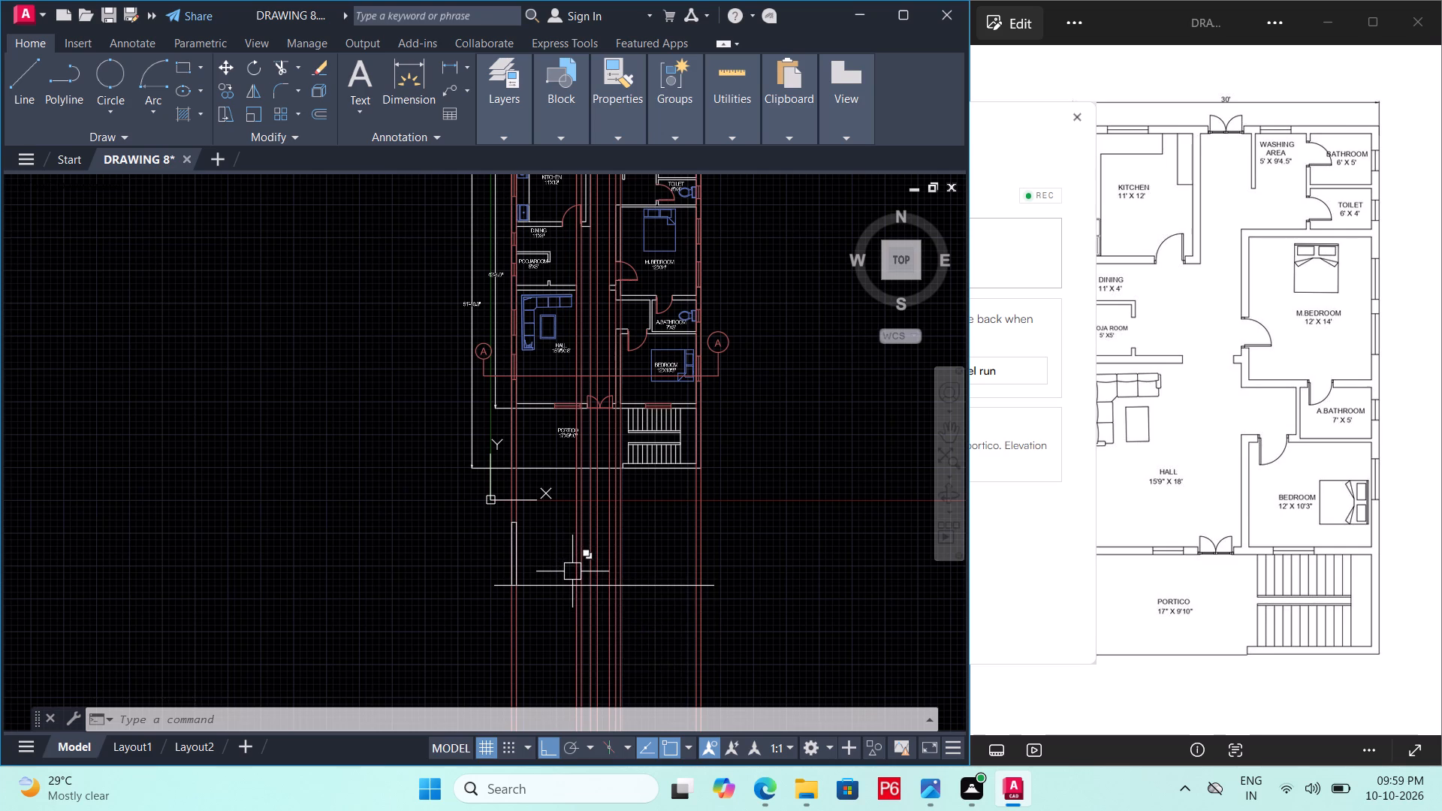
scroll(575, 579, up, 2)
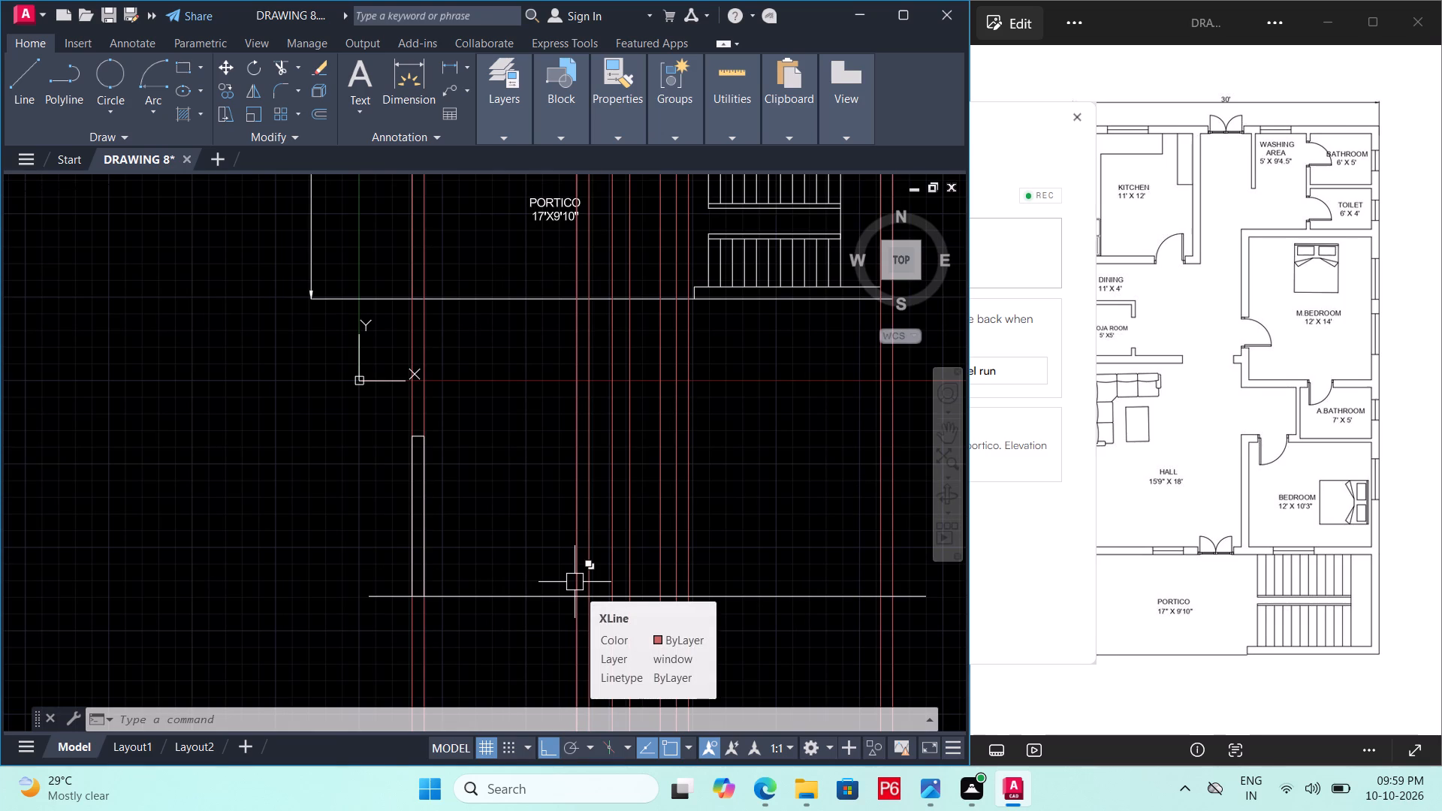
scroll(573, 583, down, 2)
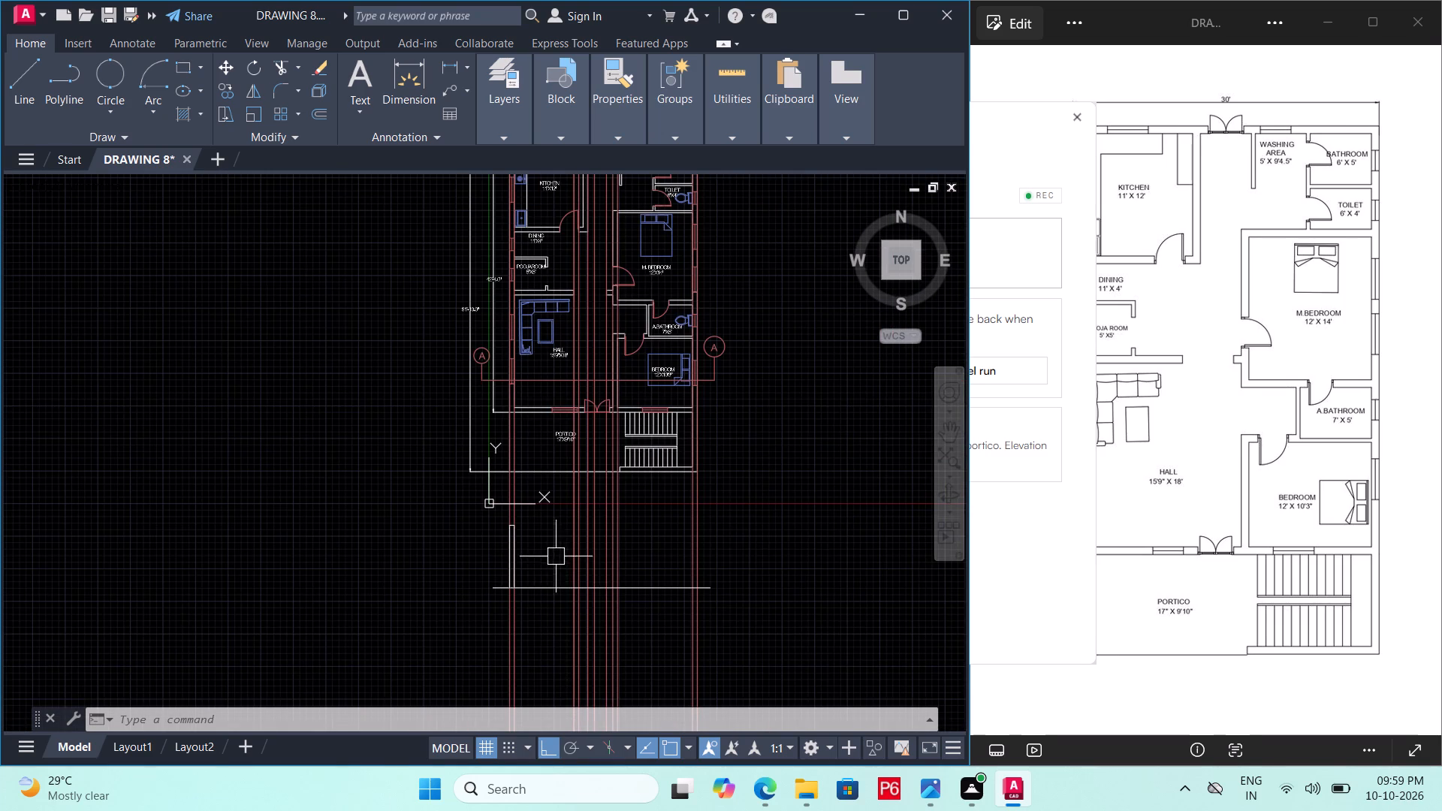
middle_drag(553, 550, 541, 580)
scroll(554, 595, up, 1)
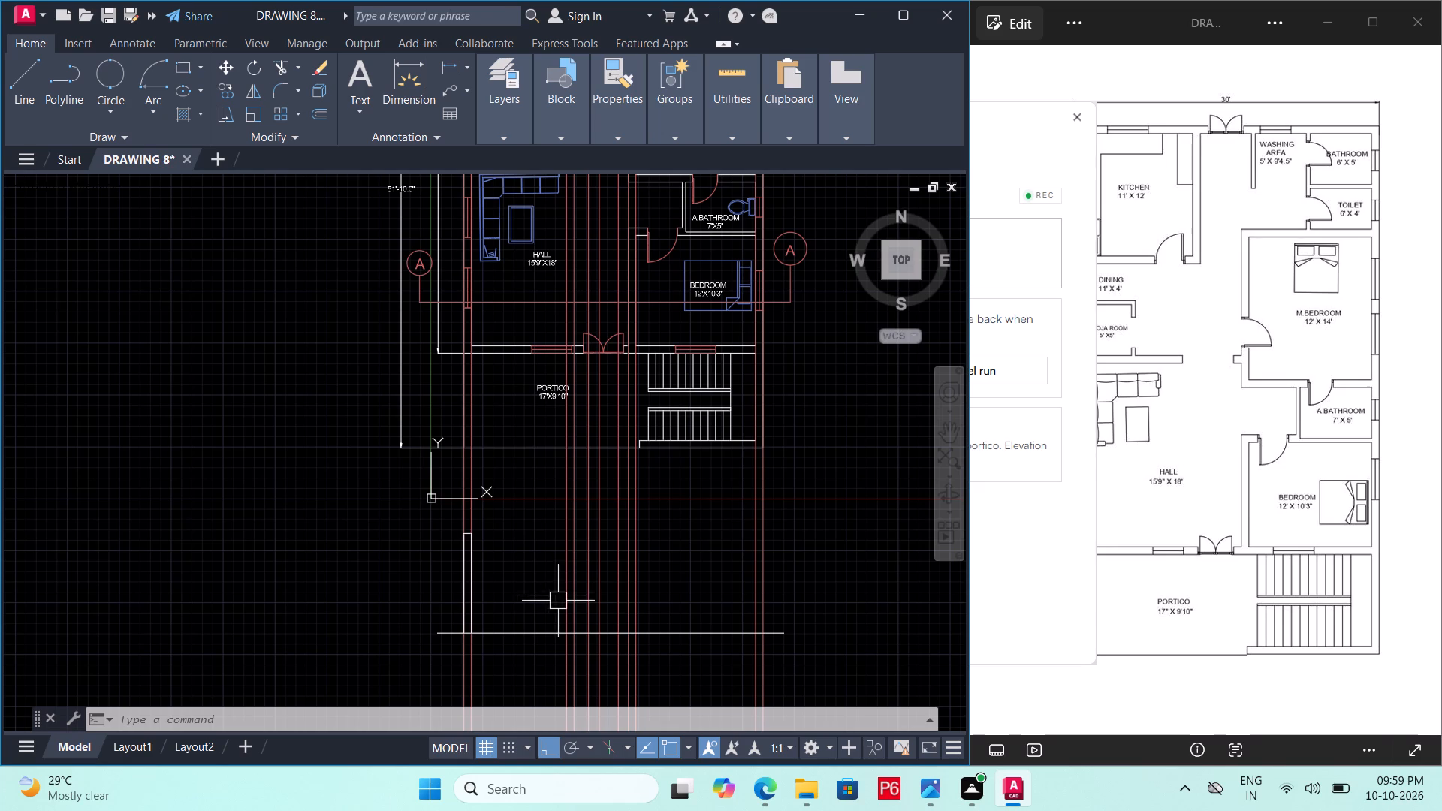
middle_drag(571, 628, 565, 810)
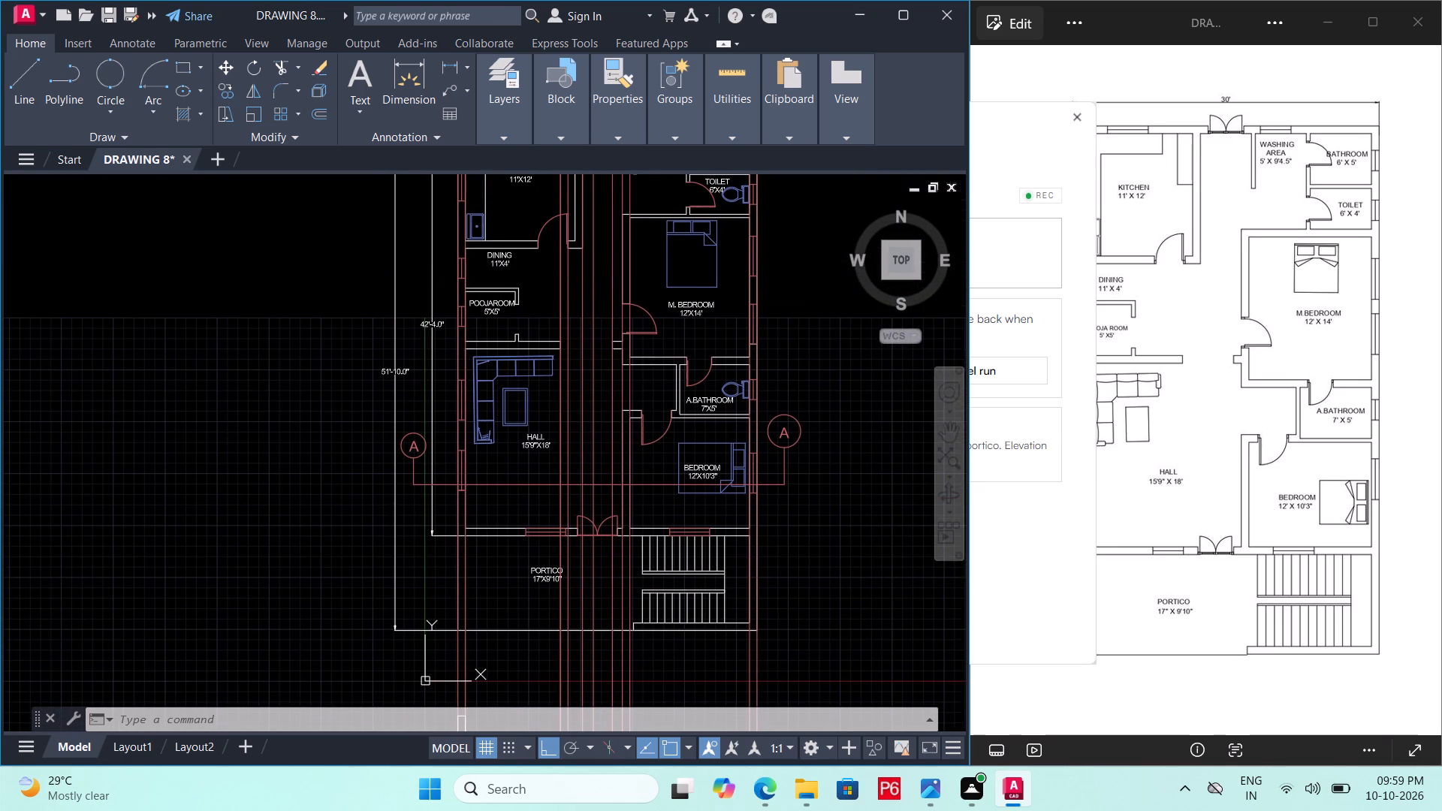
middle_drag(565, 810, 563, 806)
middle_drag(572, 505, 560, 681)
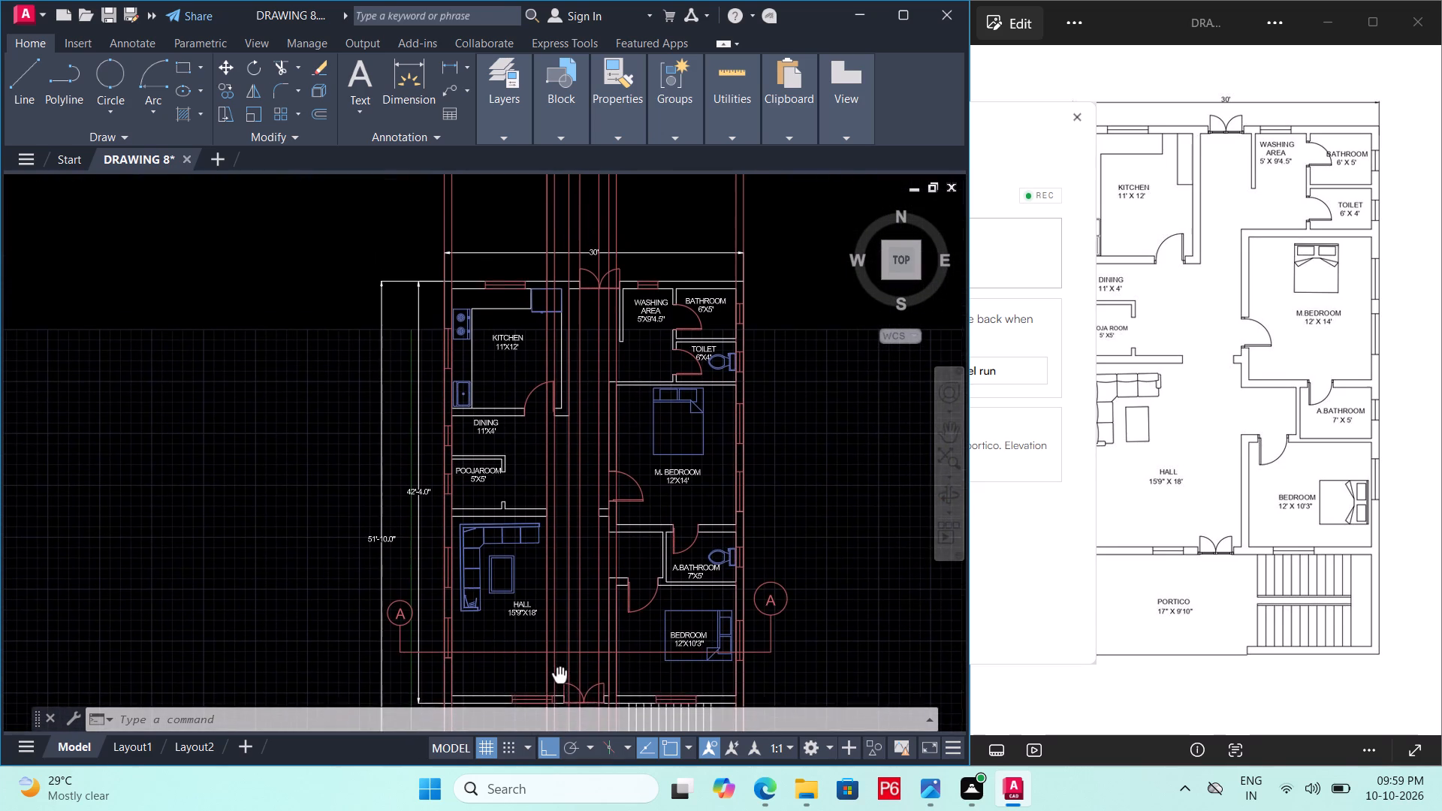
middle_drag(560, 681, 573, 481)
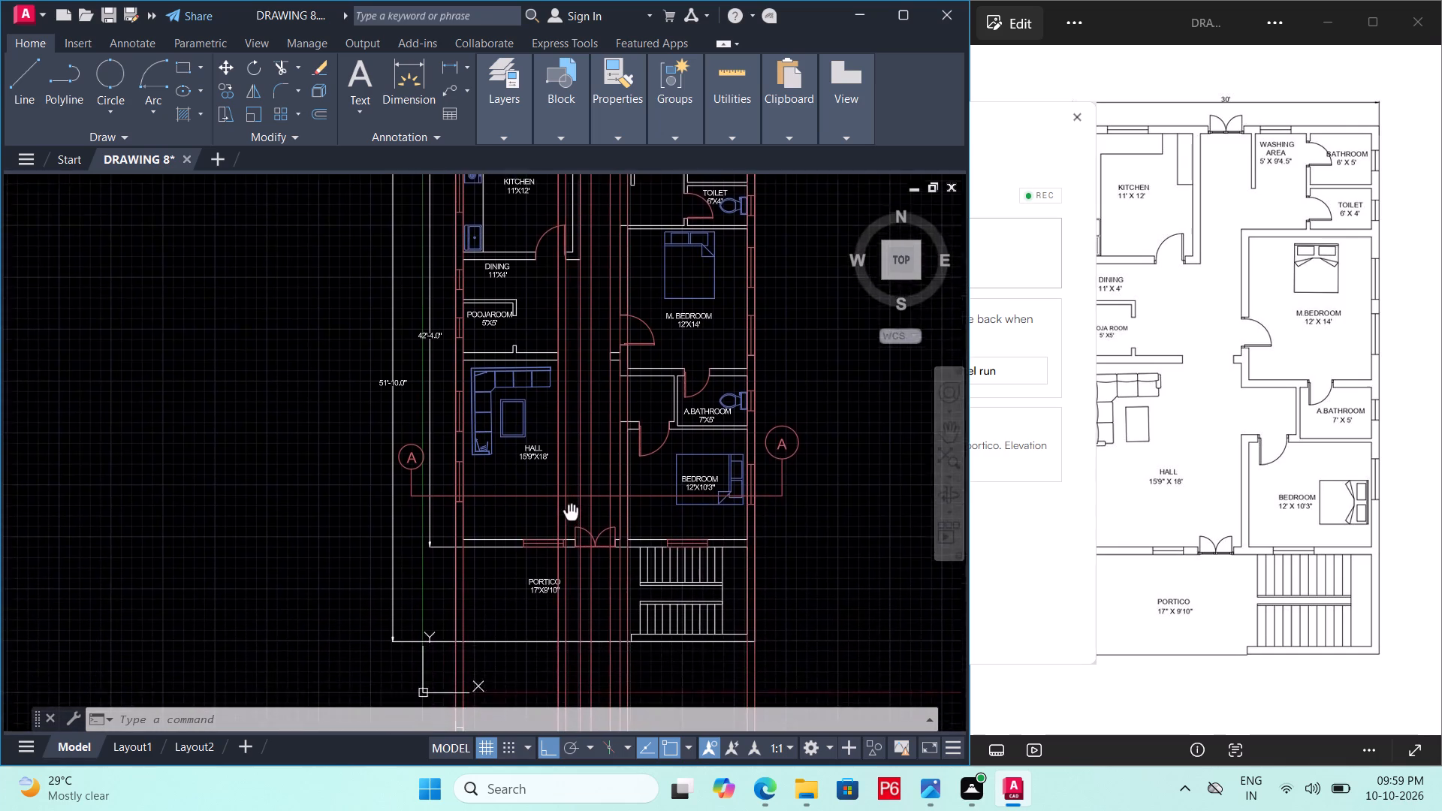
middle_drag(573, 481, 578, 329)
Draw a 10' vertical line up from the ground line on the construction line projected from the passage end of the Hall–Poojaroom wall.
scroll(569, 661, up, 2)
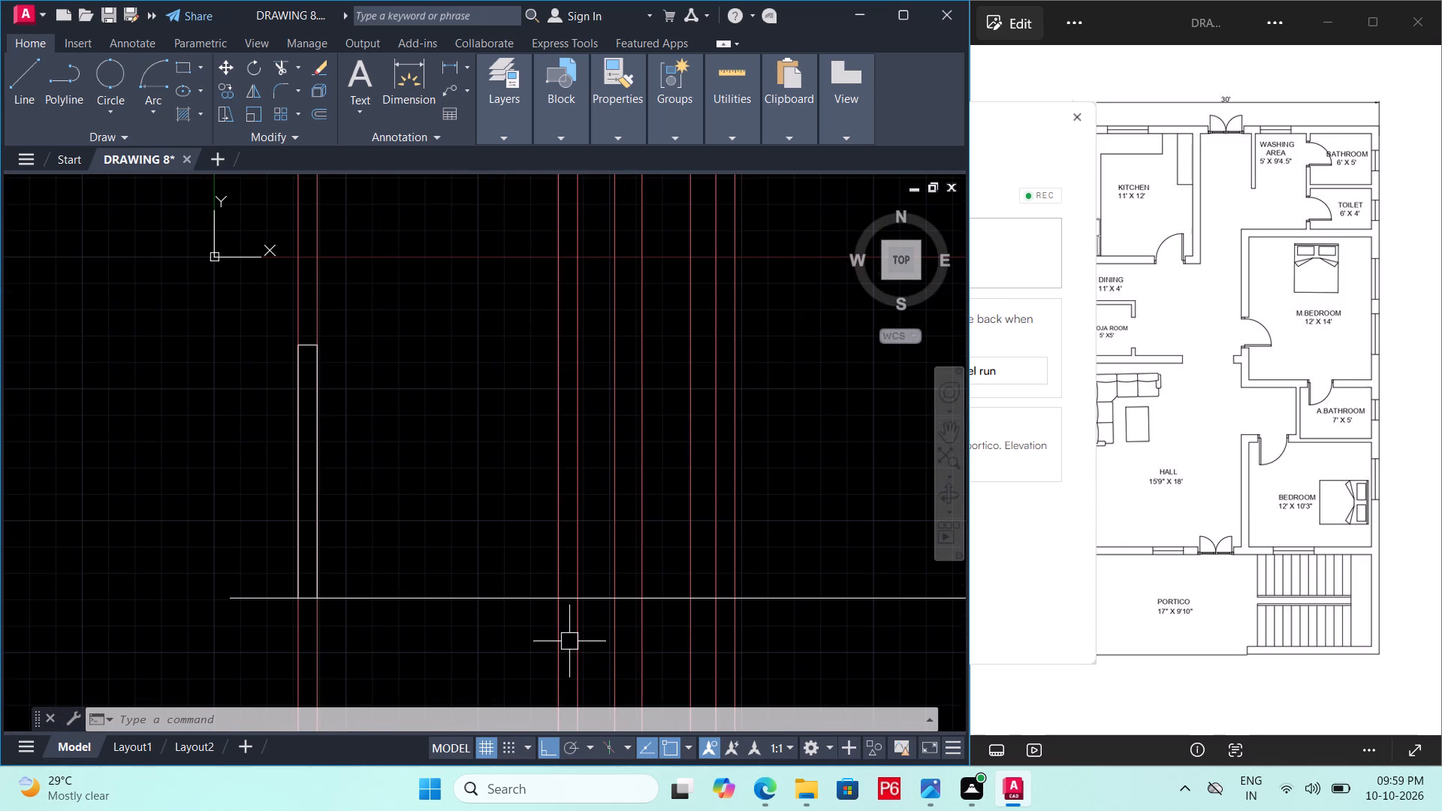
text(L)
key(space)
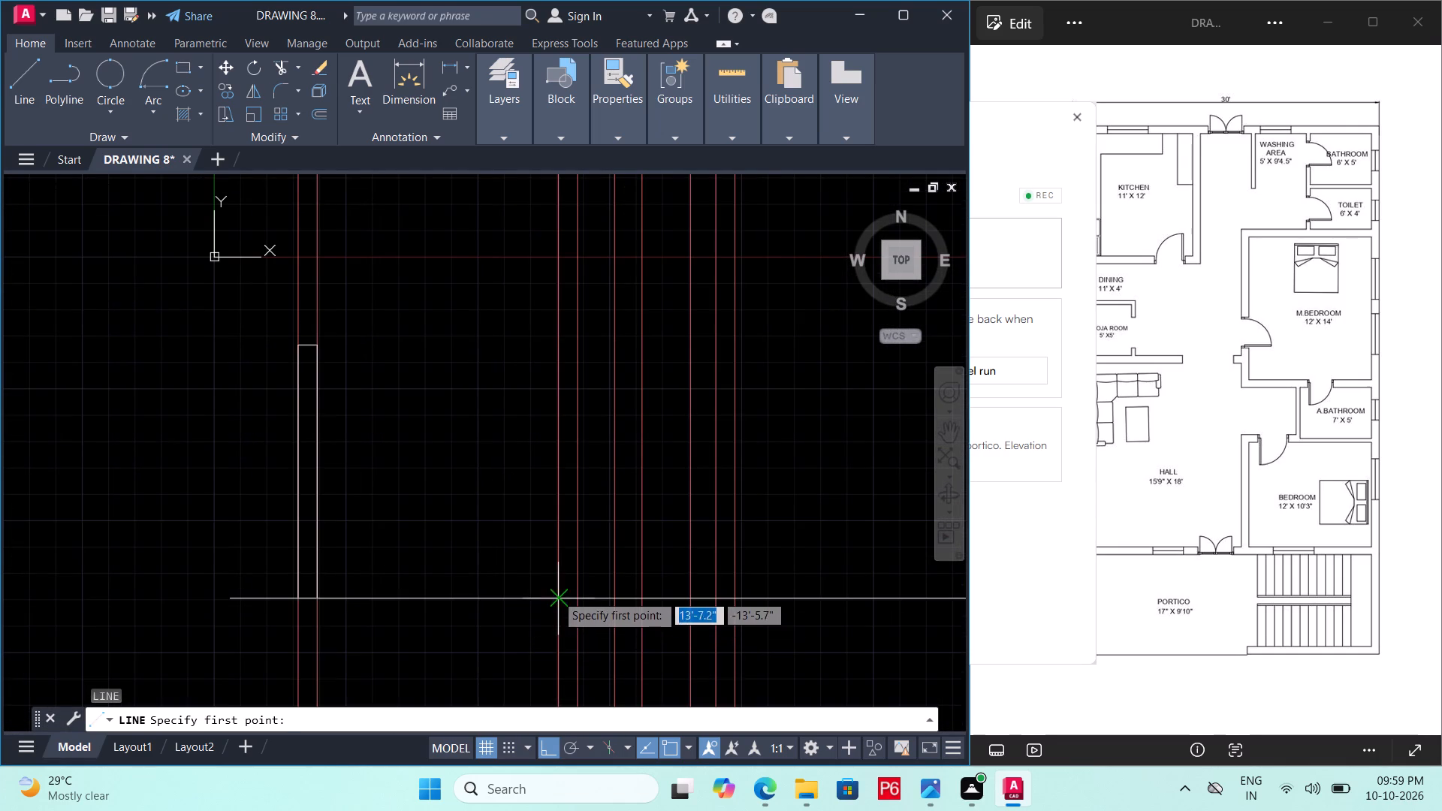
click(556, 594)
text(10')
key(Return)
key(Escape)
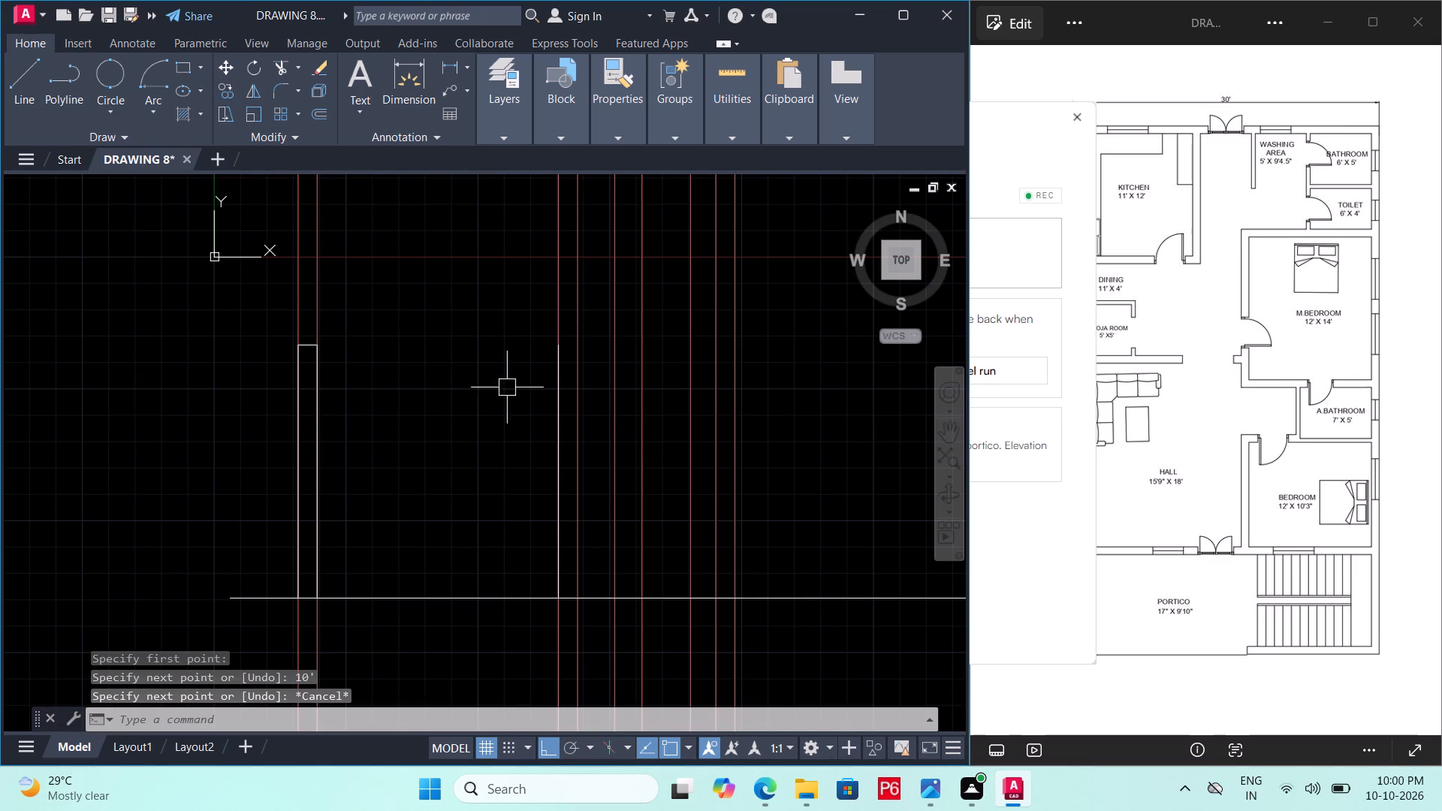
Draw another 10' vertical line up from the ground line on the adjacent construction line toward the passage, and save the drawing.
scroll(593, 569, down, 2)
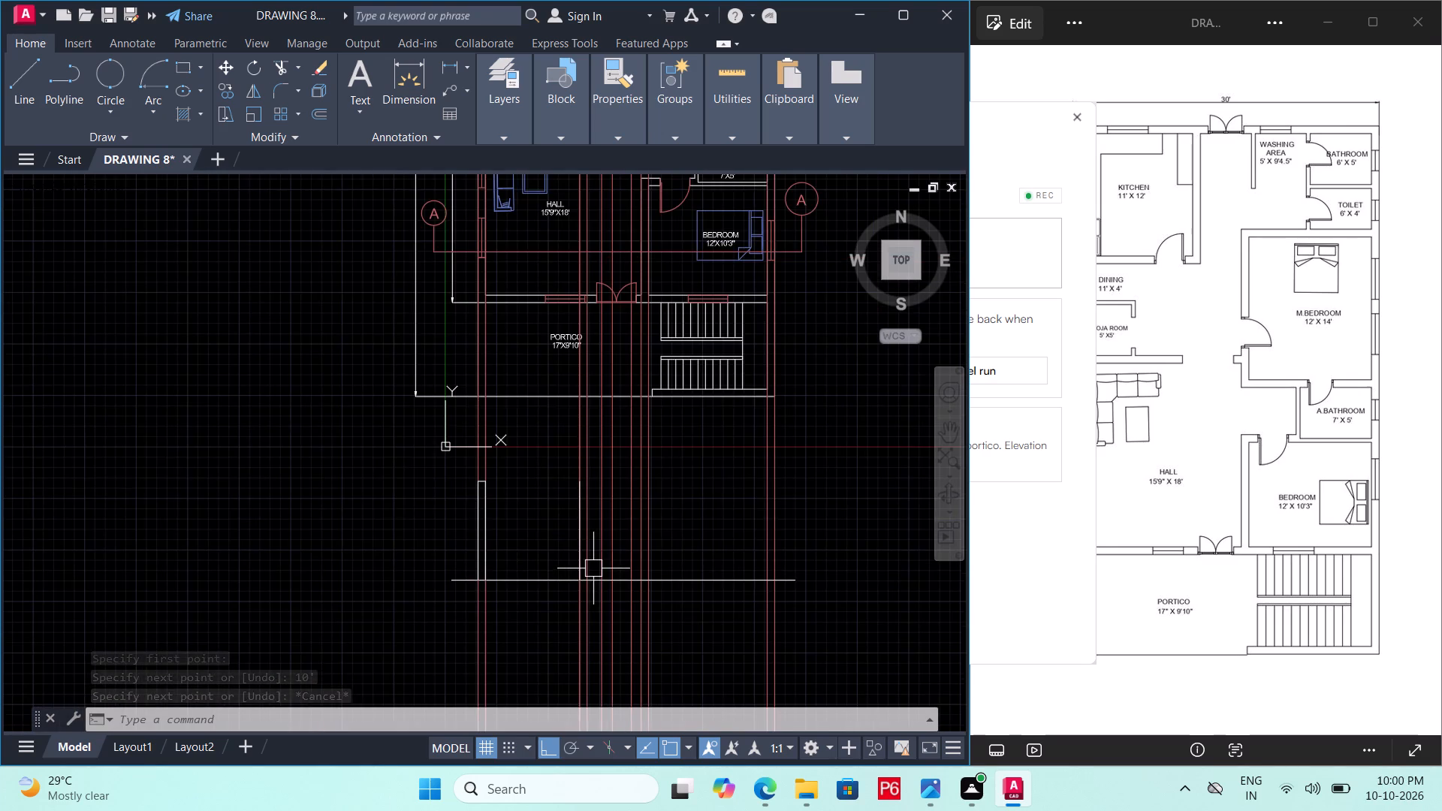
middle_drag(587, 464, 581, 568)
scroll(587, 464, down, 1)
scroll(589, 257, up, 1)
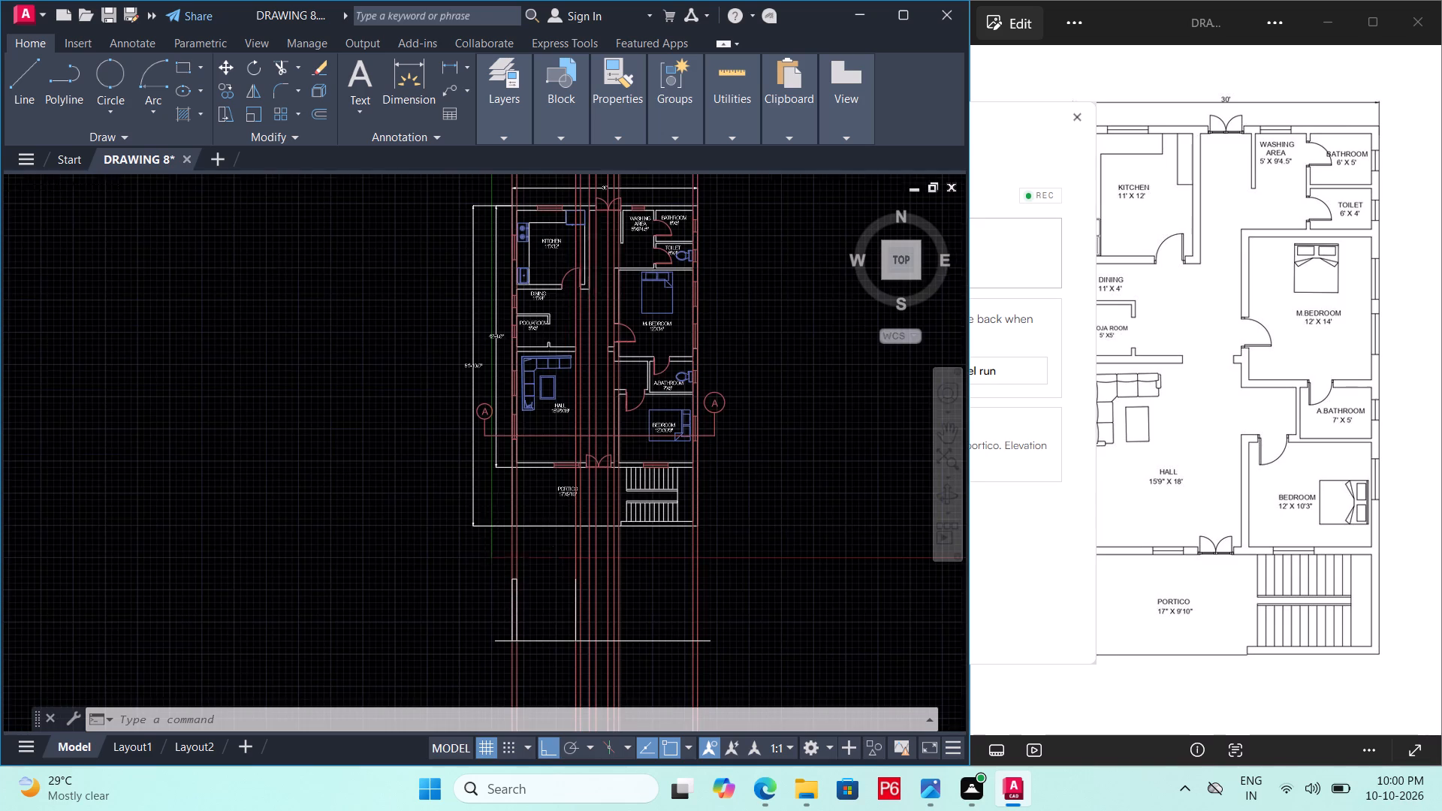
scroll(589, 257, up, 1)
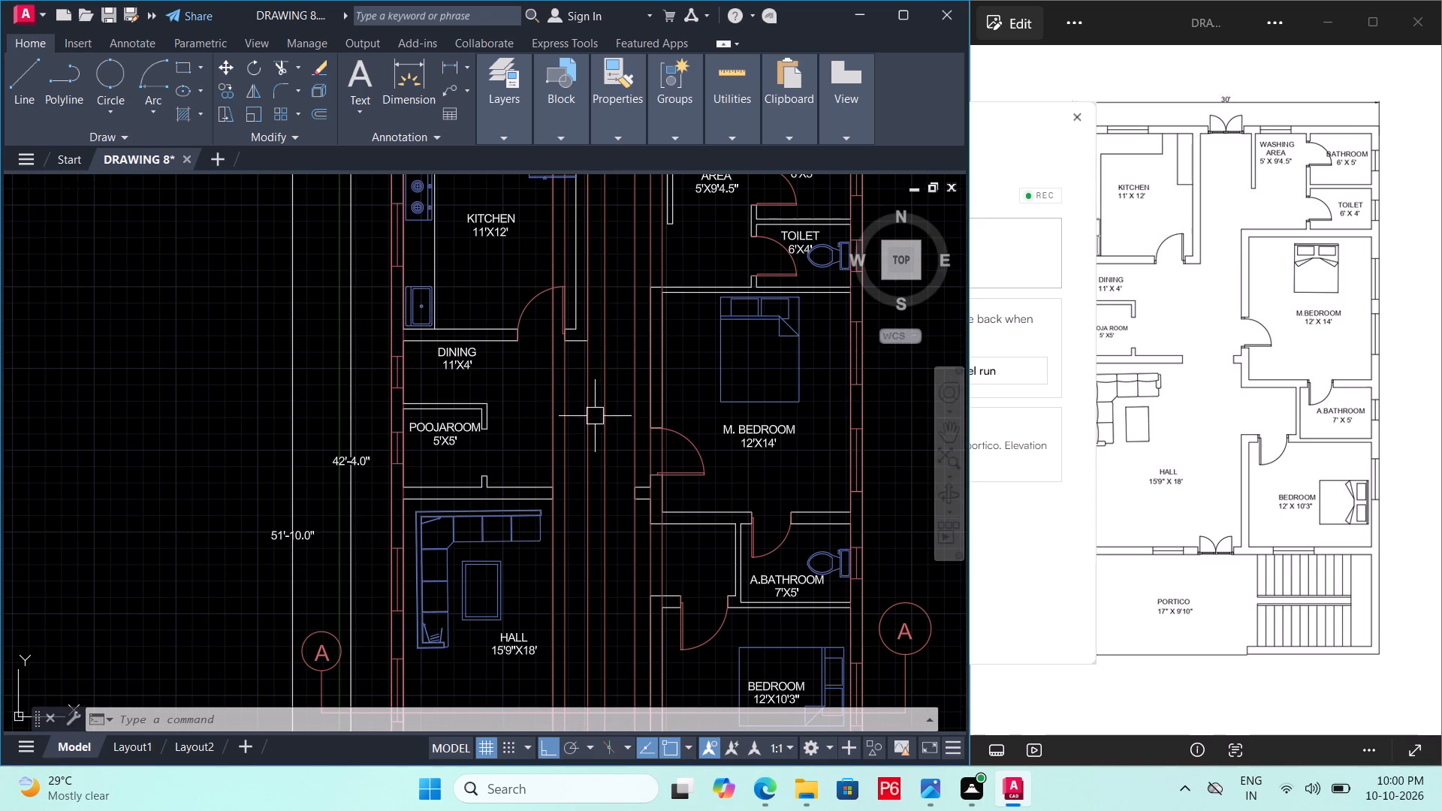
middle_drag(598, 466, 582, 204)
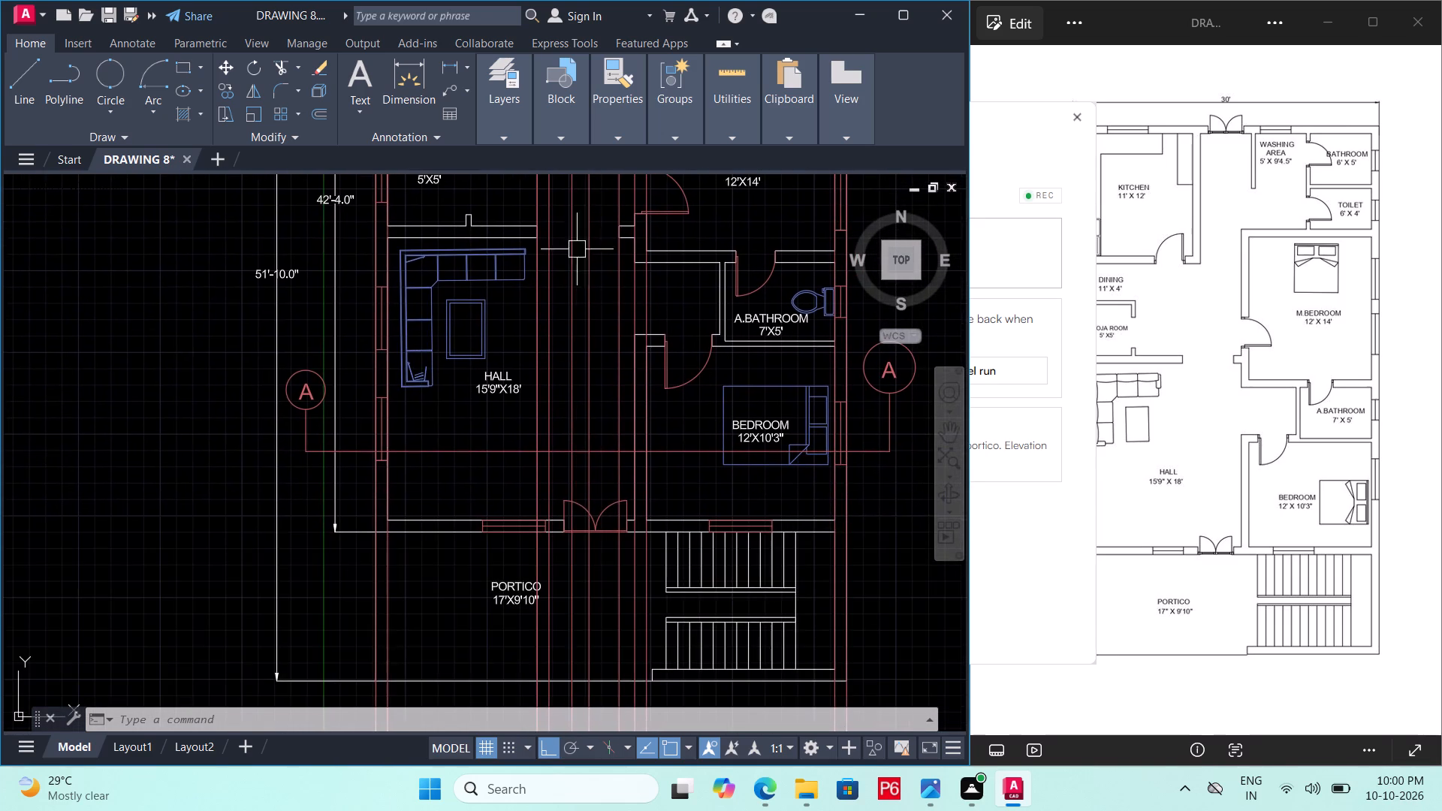
middle_drag(579, 556, 568, 247)
middle_drag(564, 529, 564, 374)
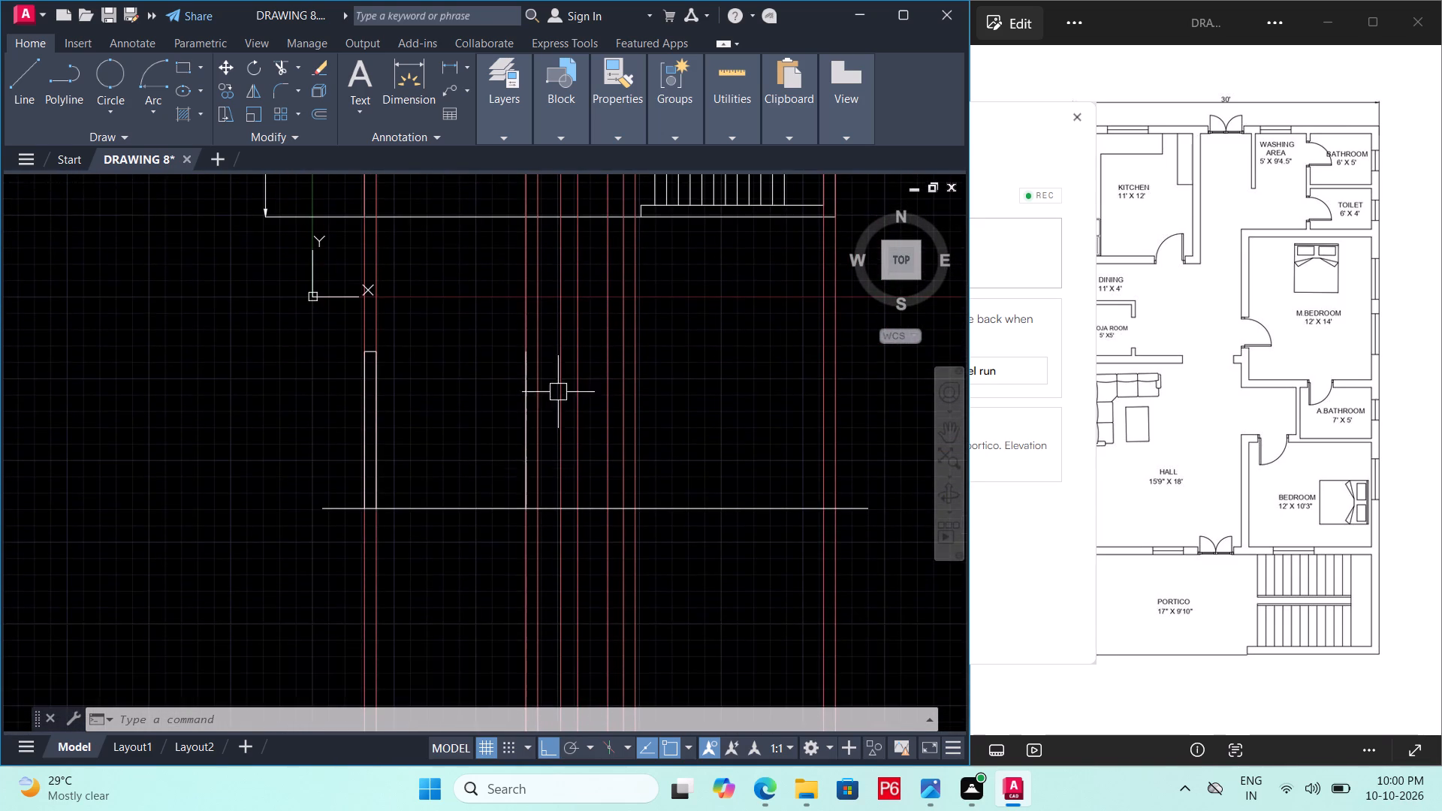
scroll(523, 514, up, 1)
text(L)
key(space)
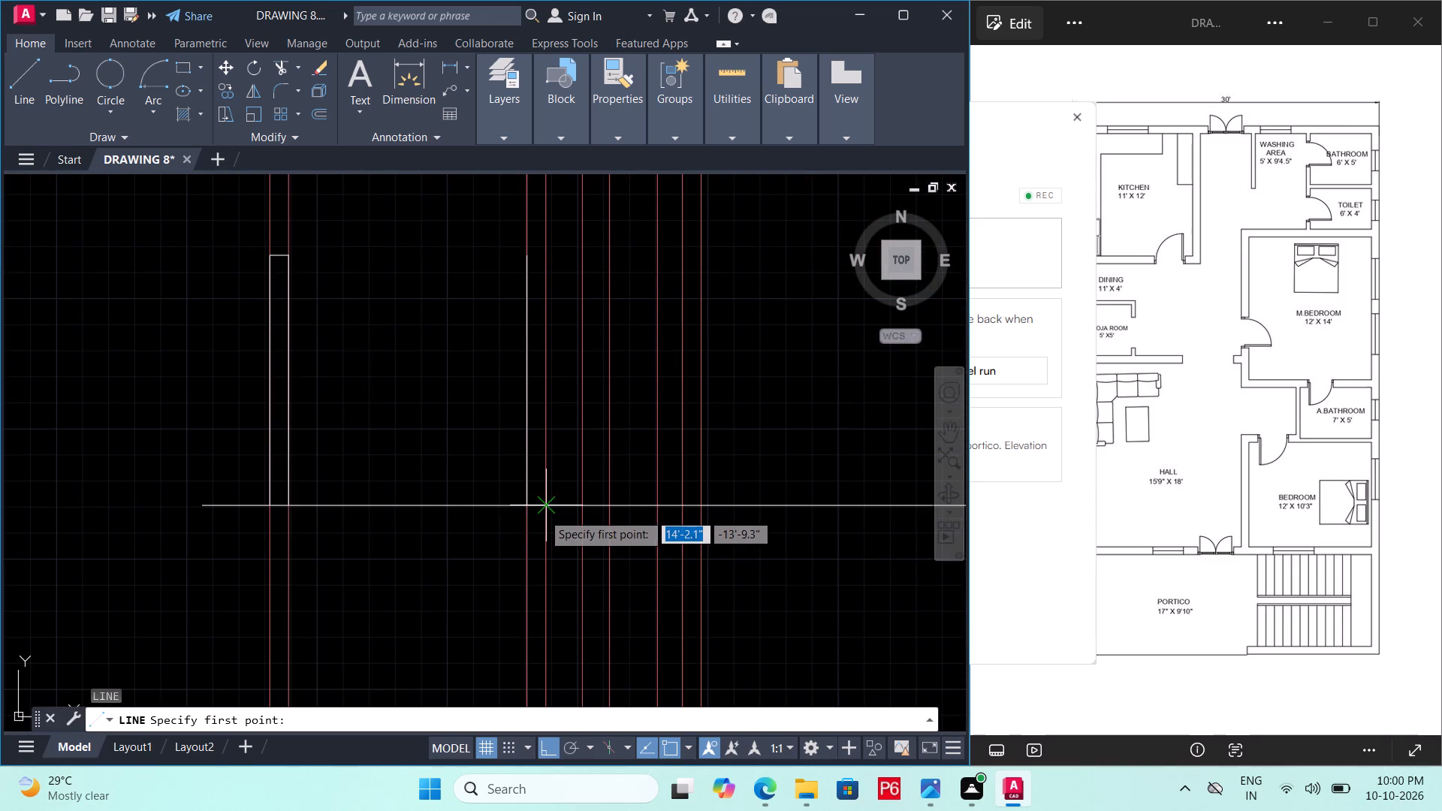
click(543, 506)
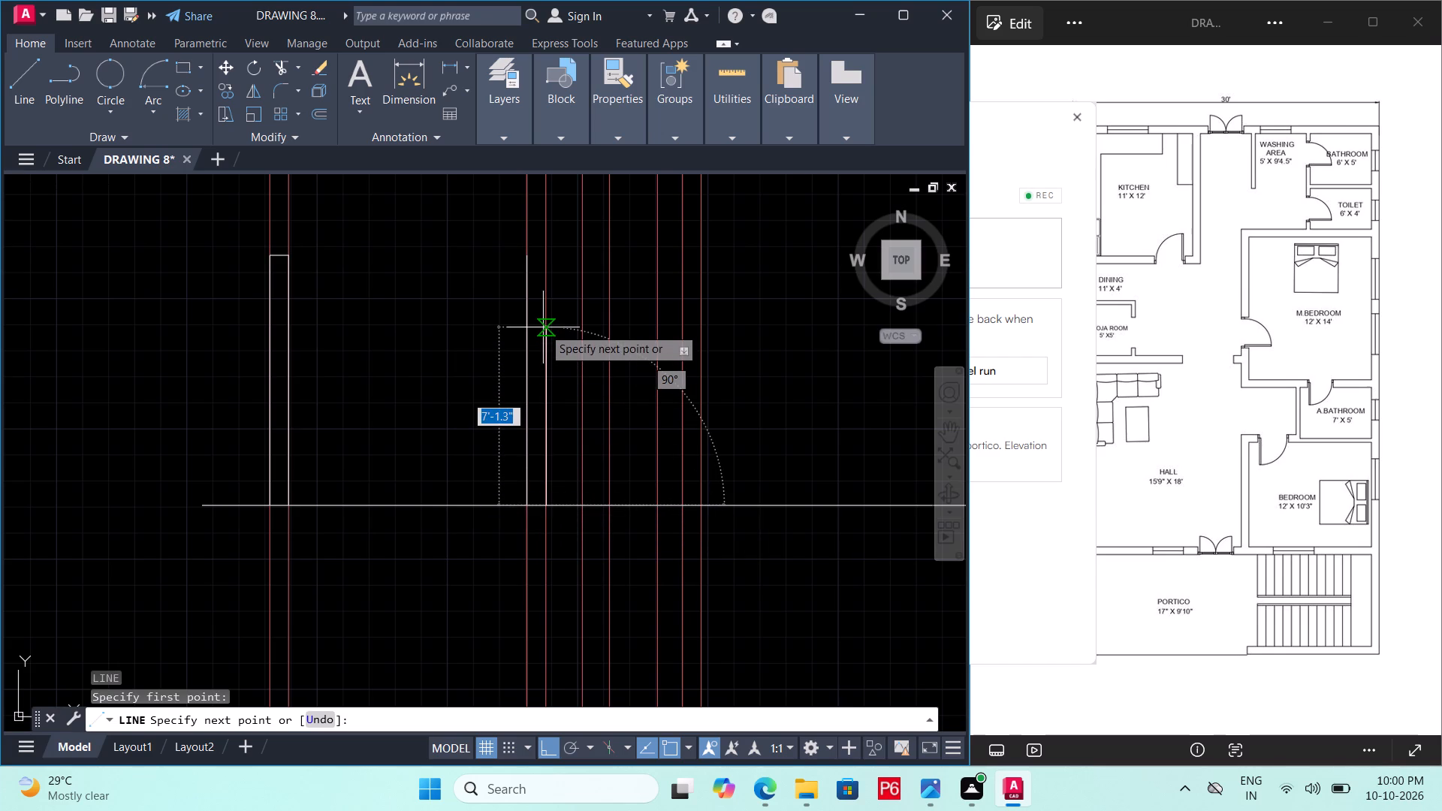
text(10')
key(Return)
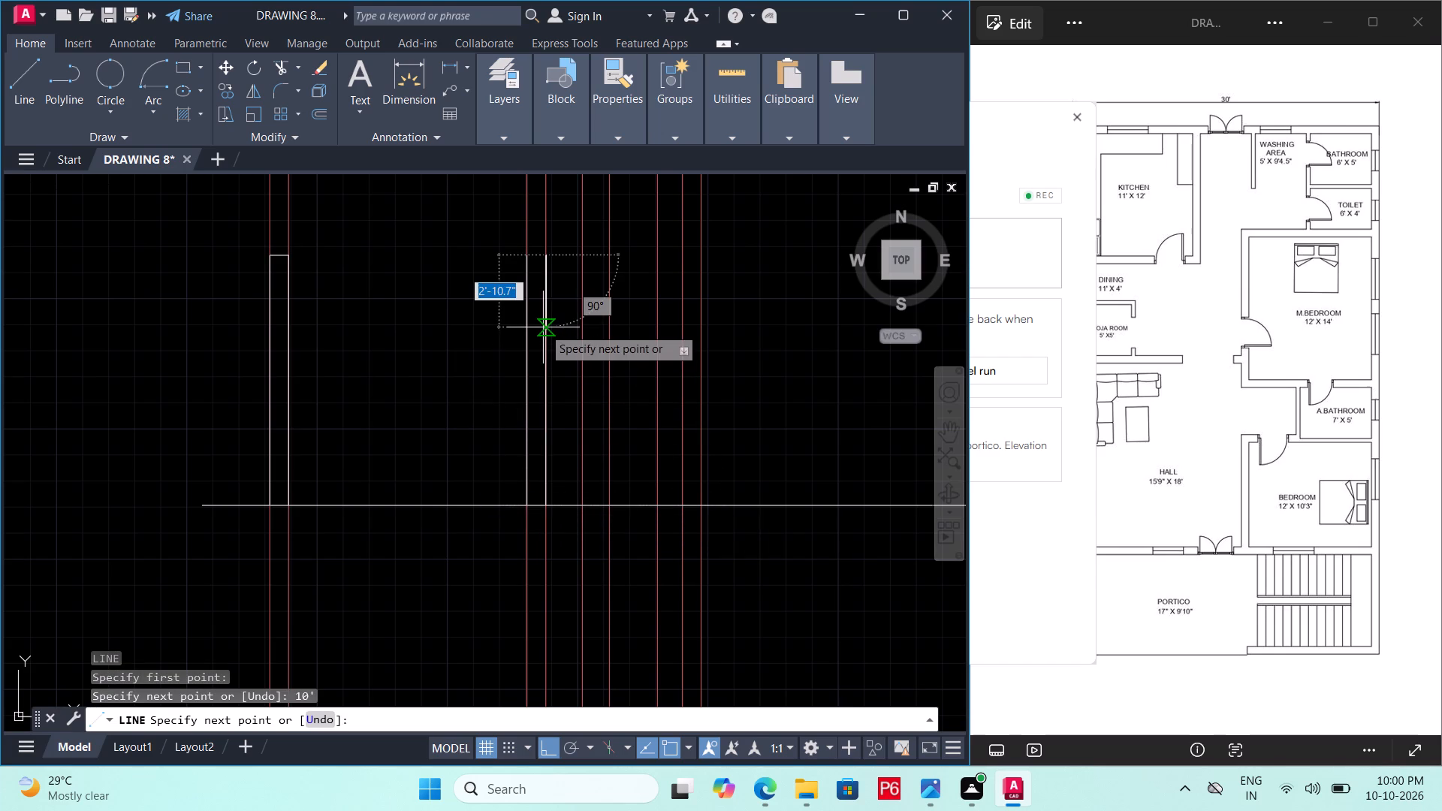
key(space)
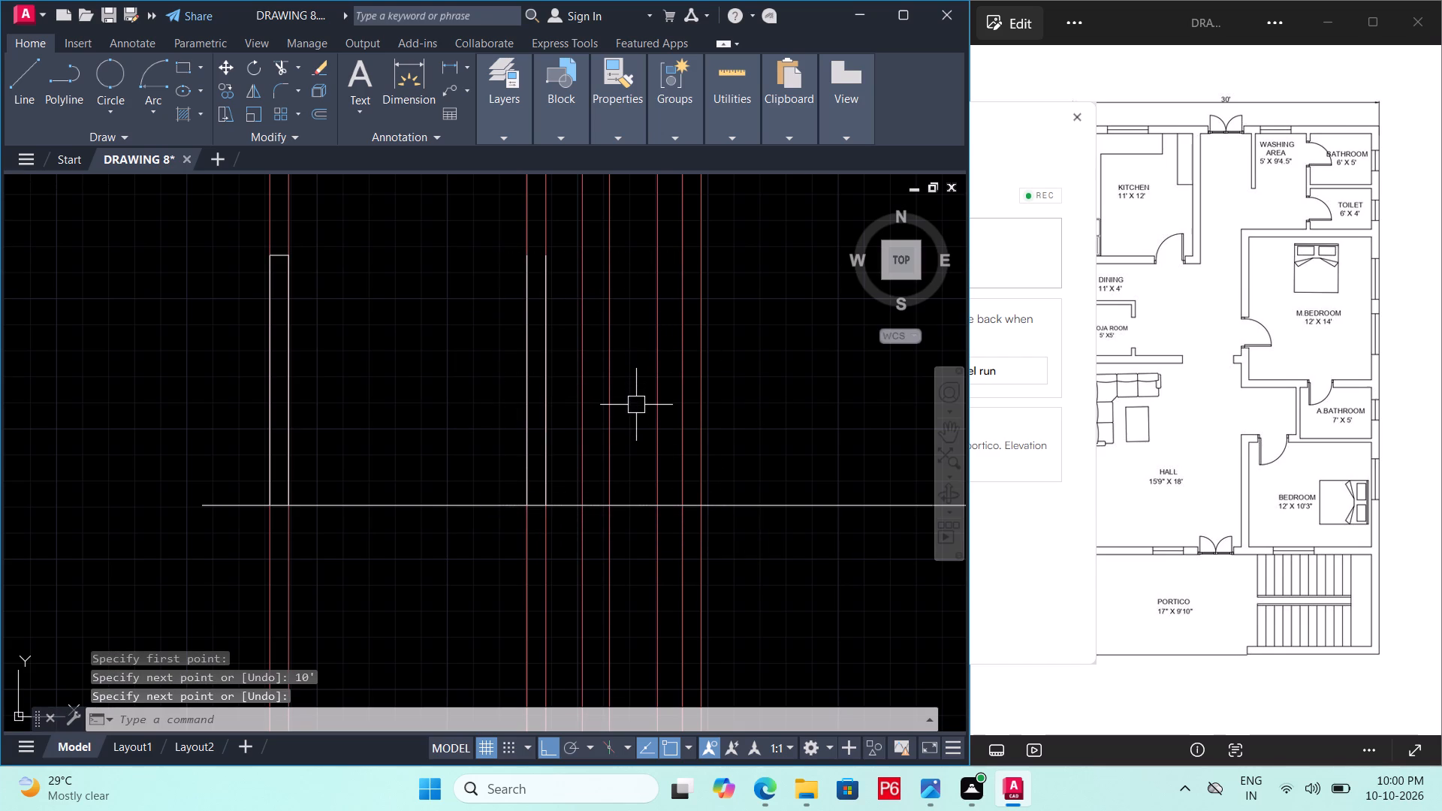
key(ctrl+s)
key(ctrl+s)
middle_drag(633, 402, 572, 656)
scroll(633, 402, down, 1)
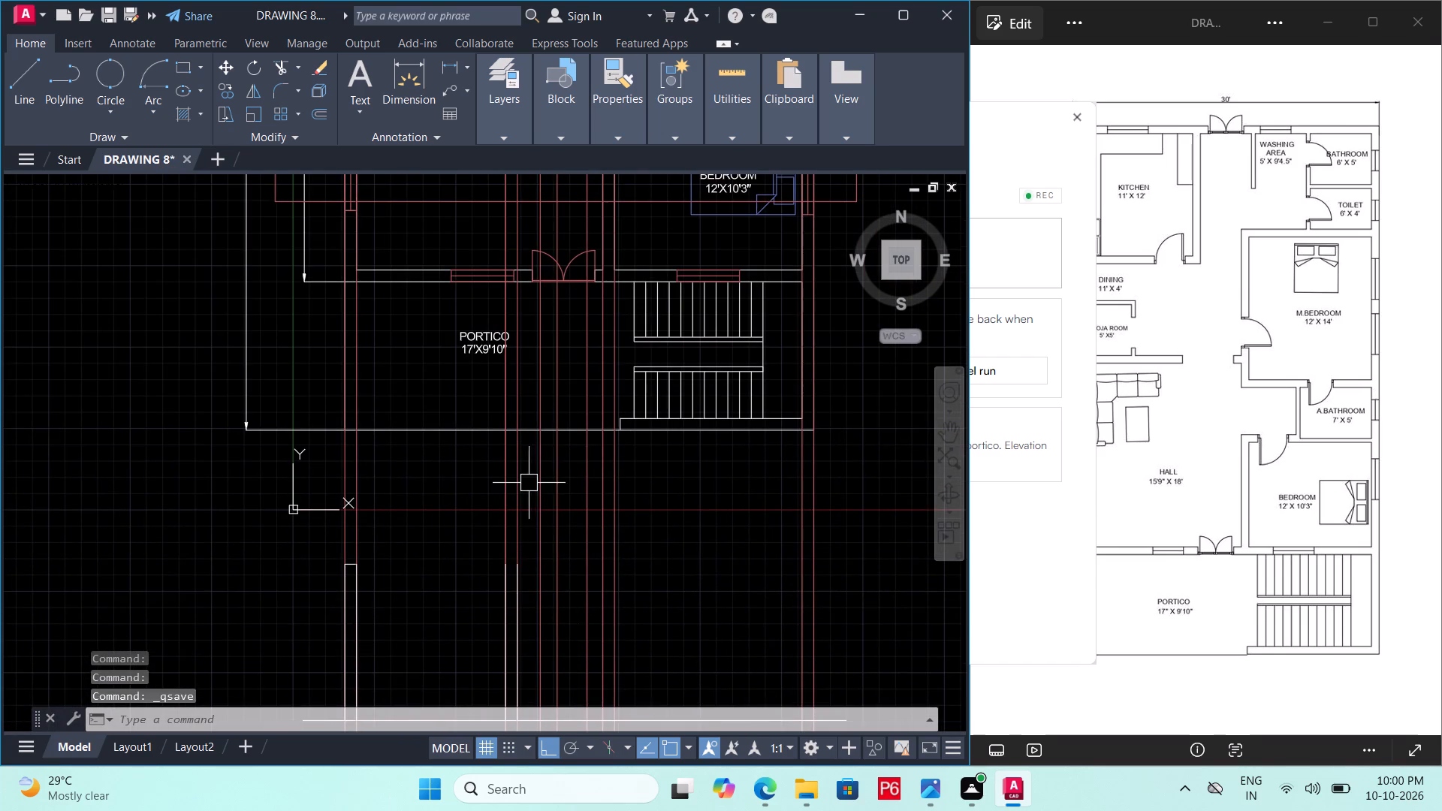
Draw a 10' vertical line up from the ground line on the construction line projected from the Kitchen–Dining wall's passage end, and save.
middle_drag(527, 463, 545, 810)
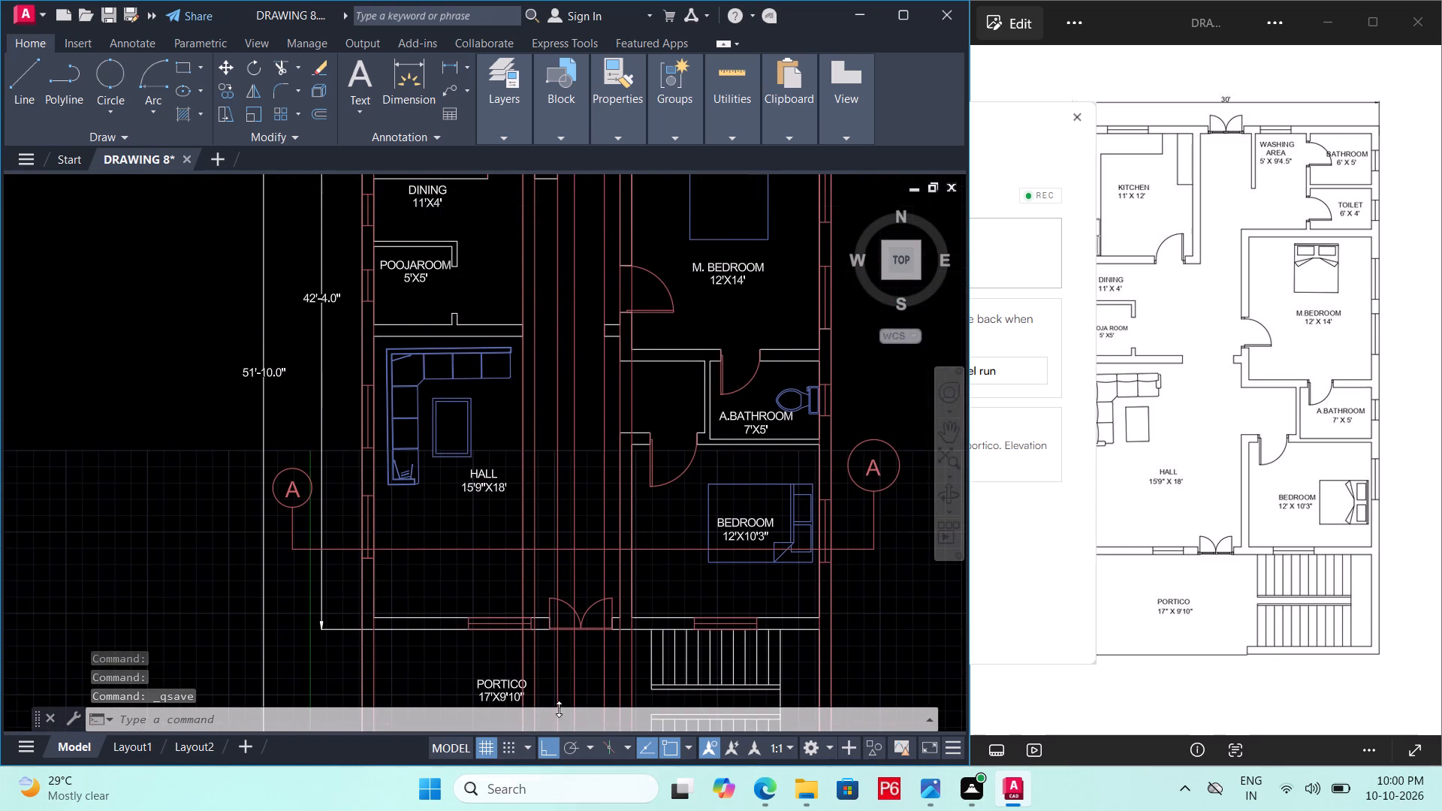
middle_drag(532, 288, 537, 122)
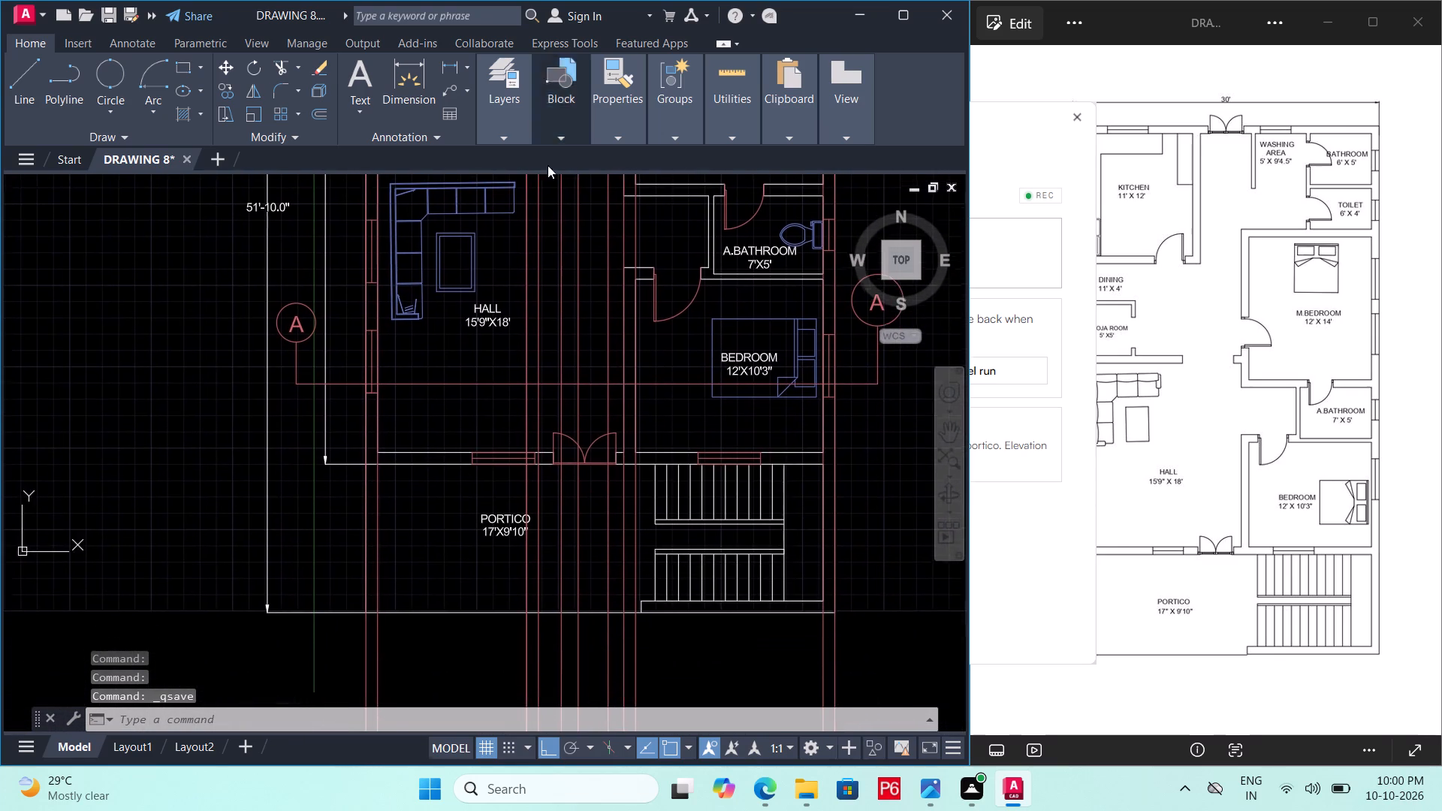
middle_drag(617, 569, 615, 176)
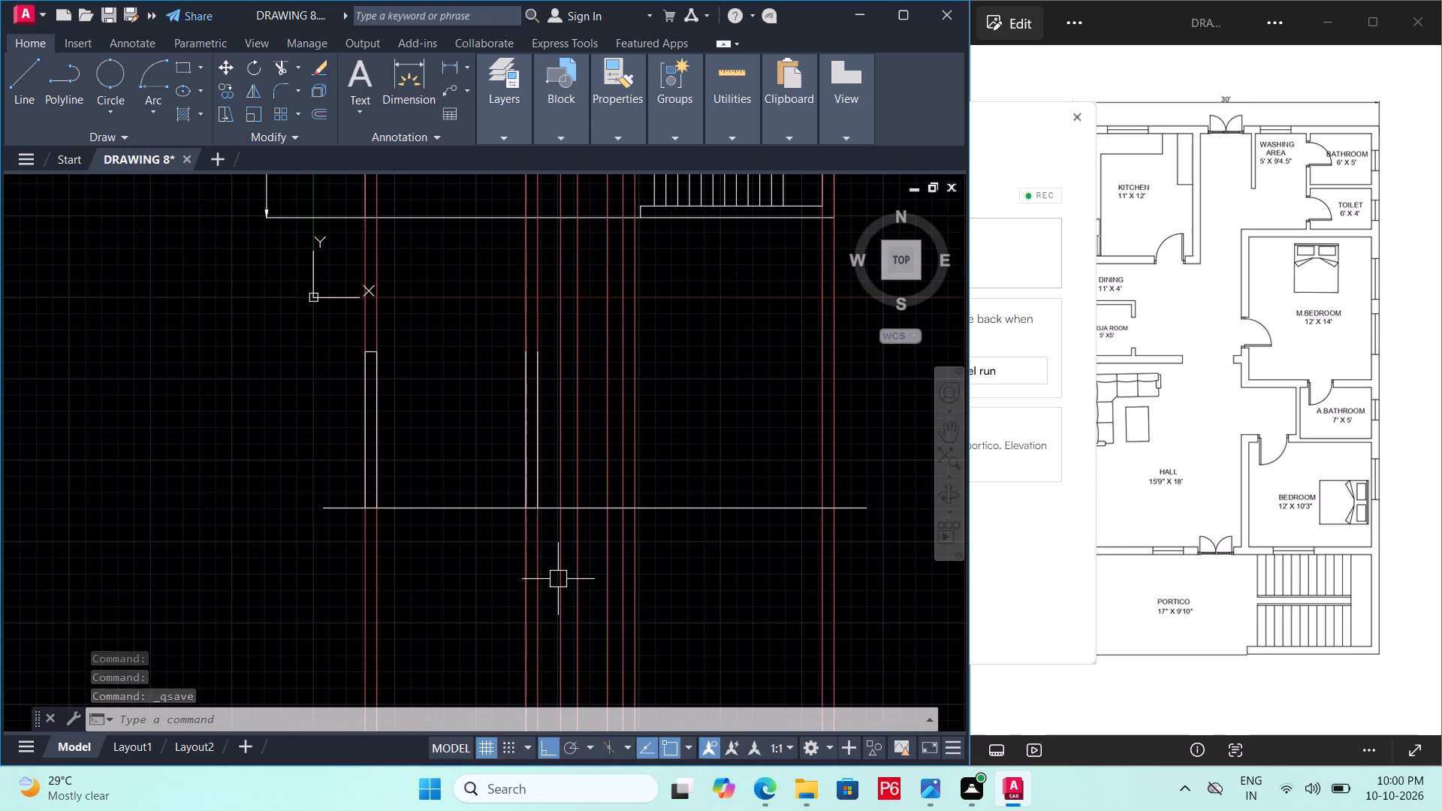
text(L)
key(space)
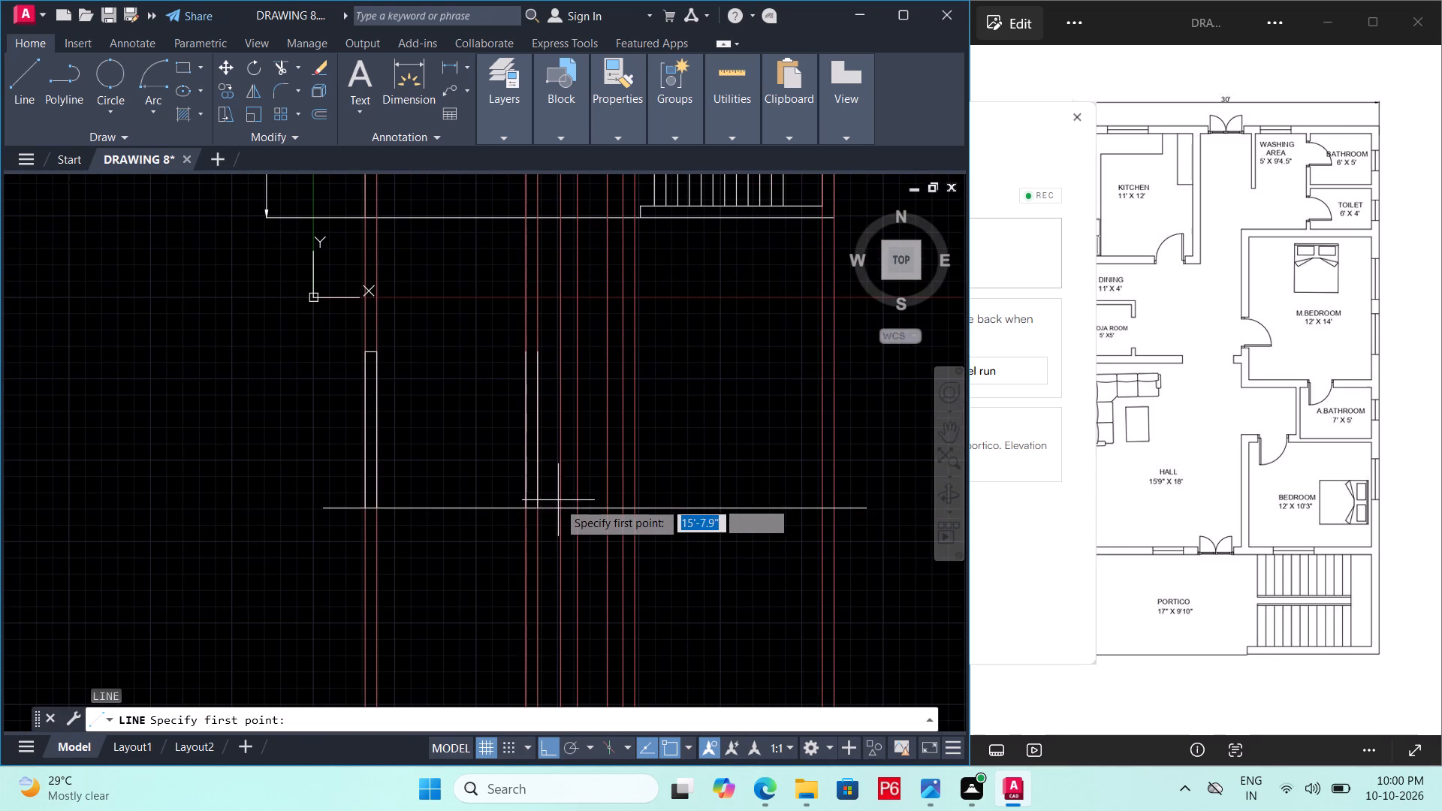
click(555, 511)
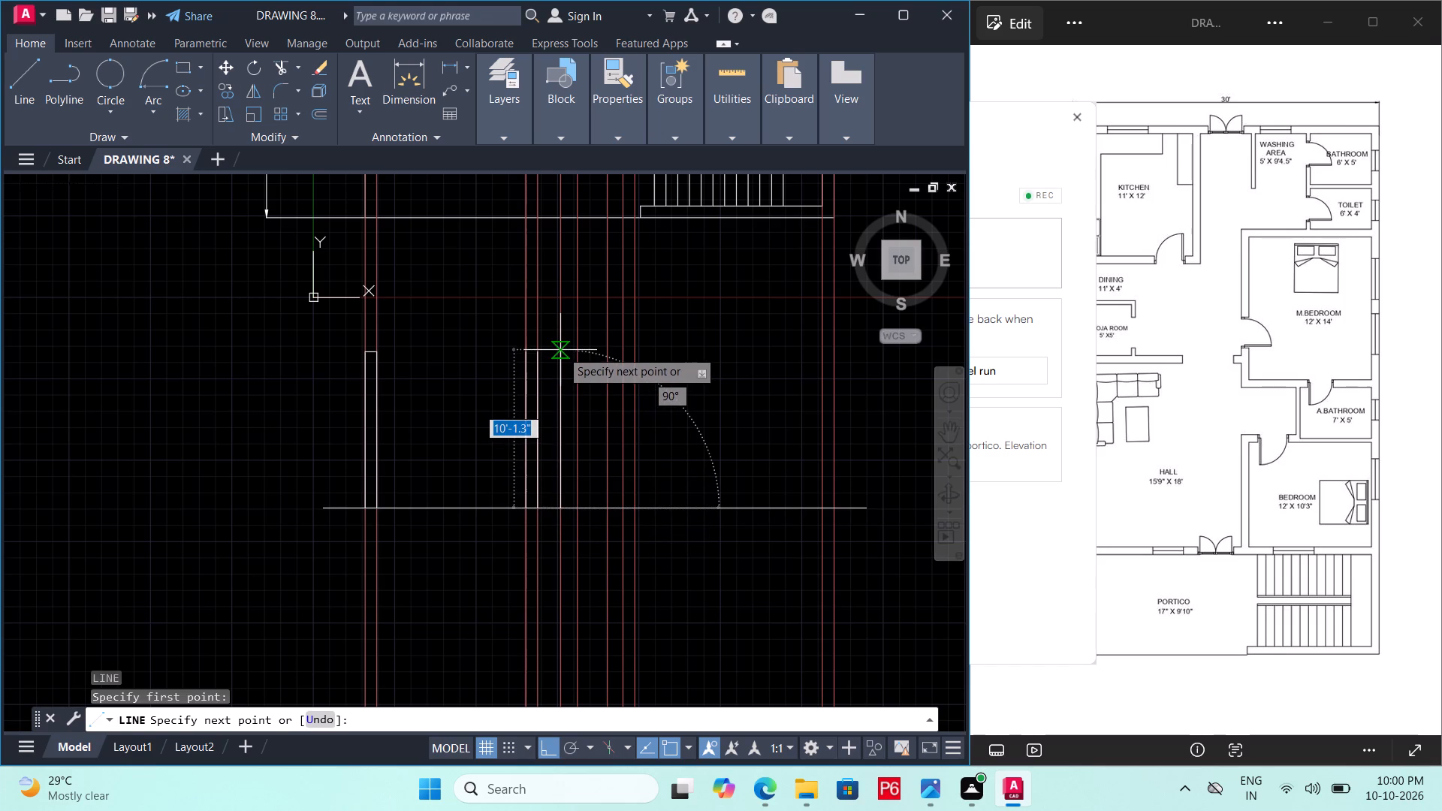
text(10')
key(Return)
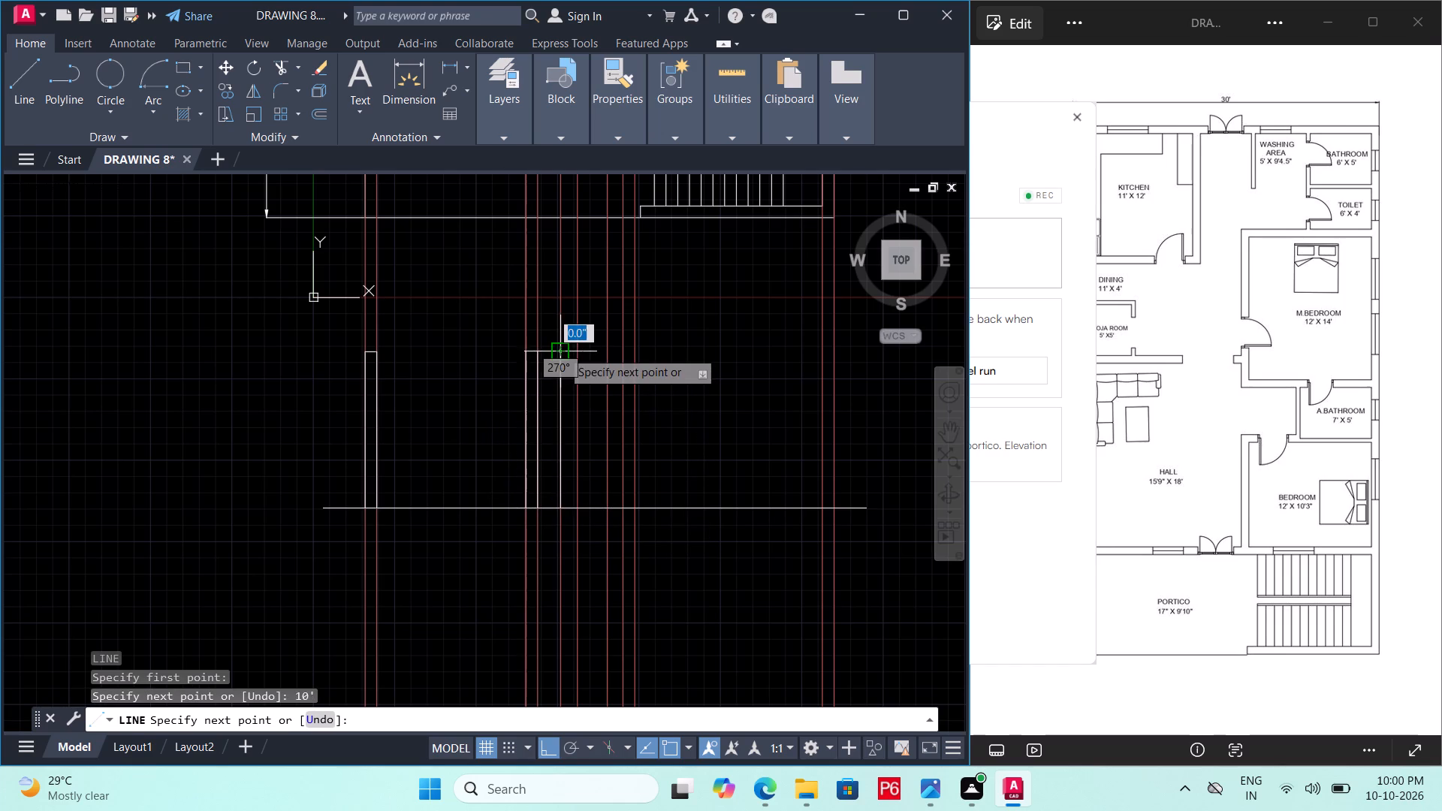
key(ctrl+s)
key(ctrl+s)
Examine the plan's passage and rear double door against the projected construction lines to identify the next element of the section.
middle_drag(575, 364, 581, 551)
scroll(575, 366, down, 1)
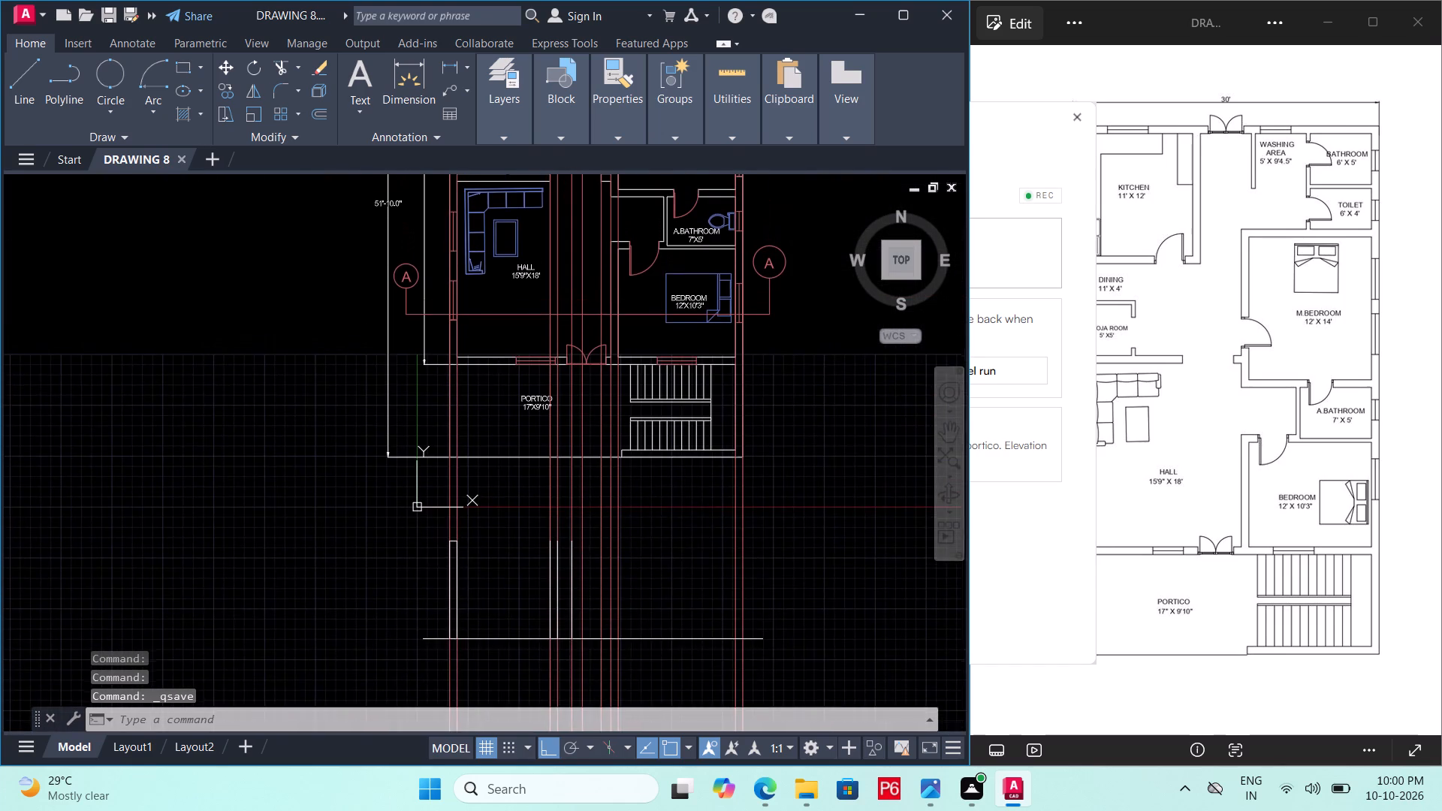
middle_drag(581, 551, 560, 810)
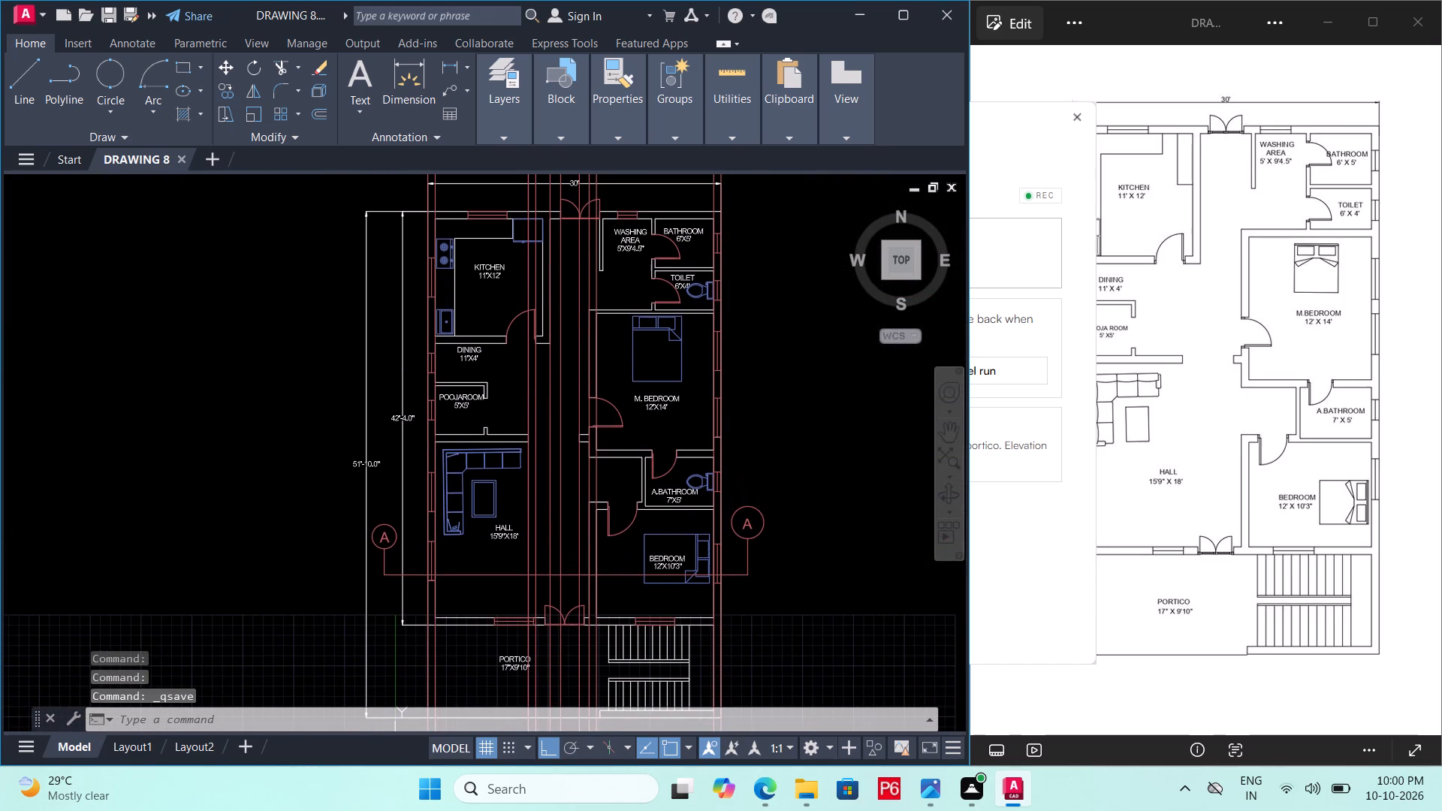
middle_drag(560, 810, 569, 381)
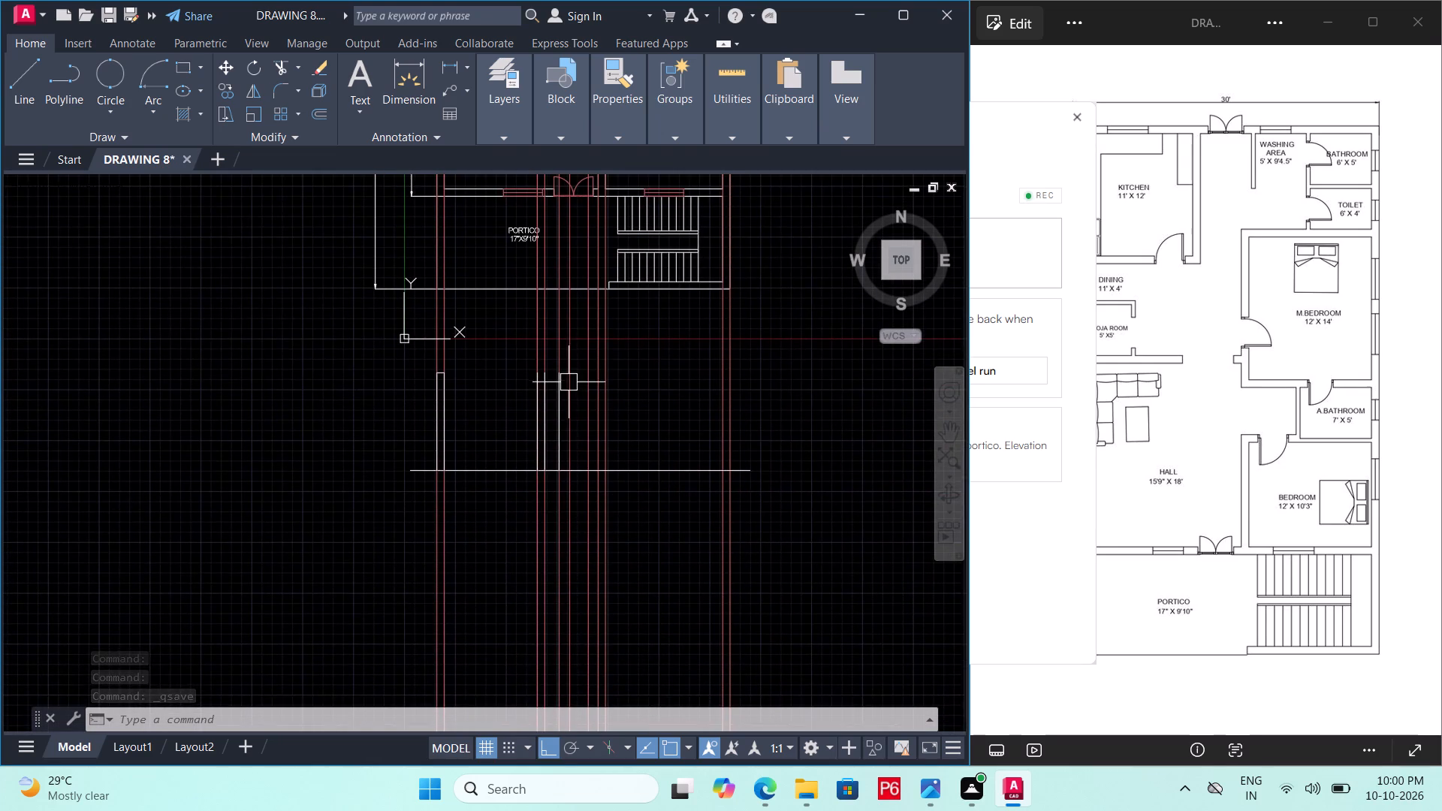
scroll(578, 424, up, 1)
middle_drag(578, 414, 578, 502)
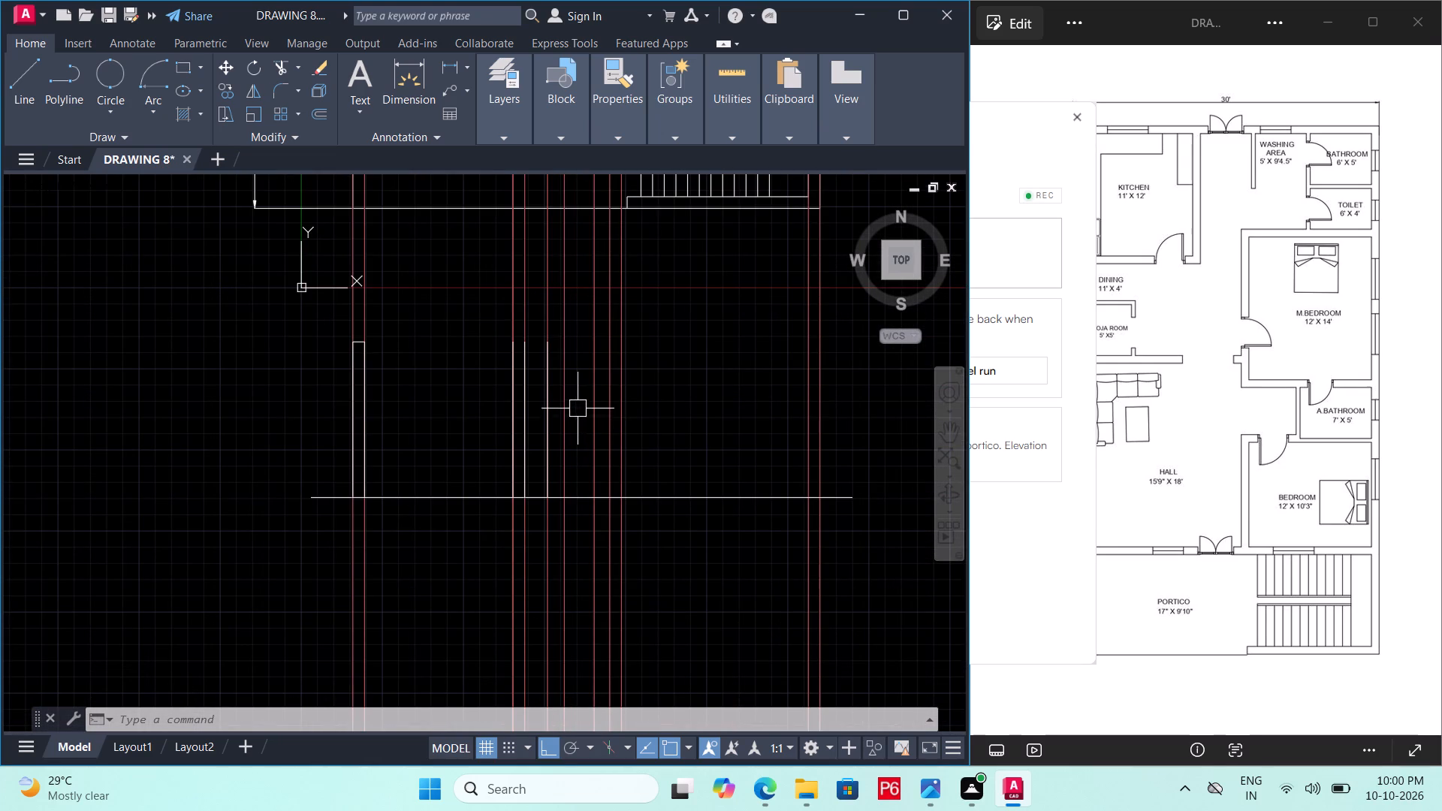
middle_drag(578, 502, 607, 678)
scroll(598, 515, down, 1)
scroll(596, 390, down, 1)
middle_drag(596, 419, 548, 578)
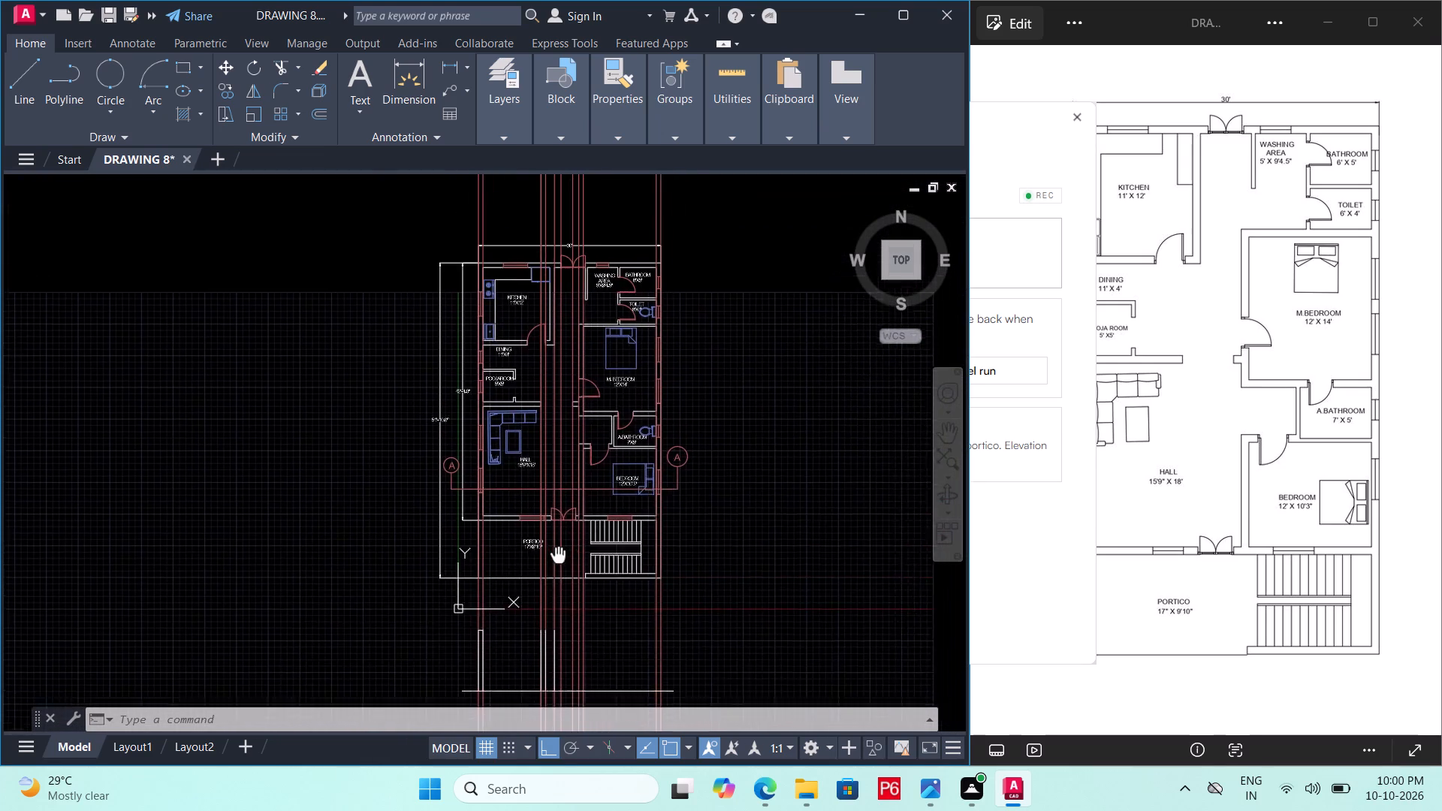
middle_drag(548, 578, 561, 415)
scroll(561, 415, up, 1)
middle_drag(553, 644, 556, 543)
scroll(556, 543, up, 2)
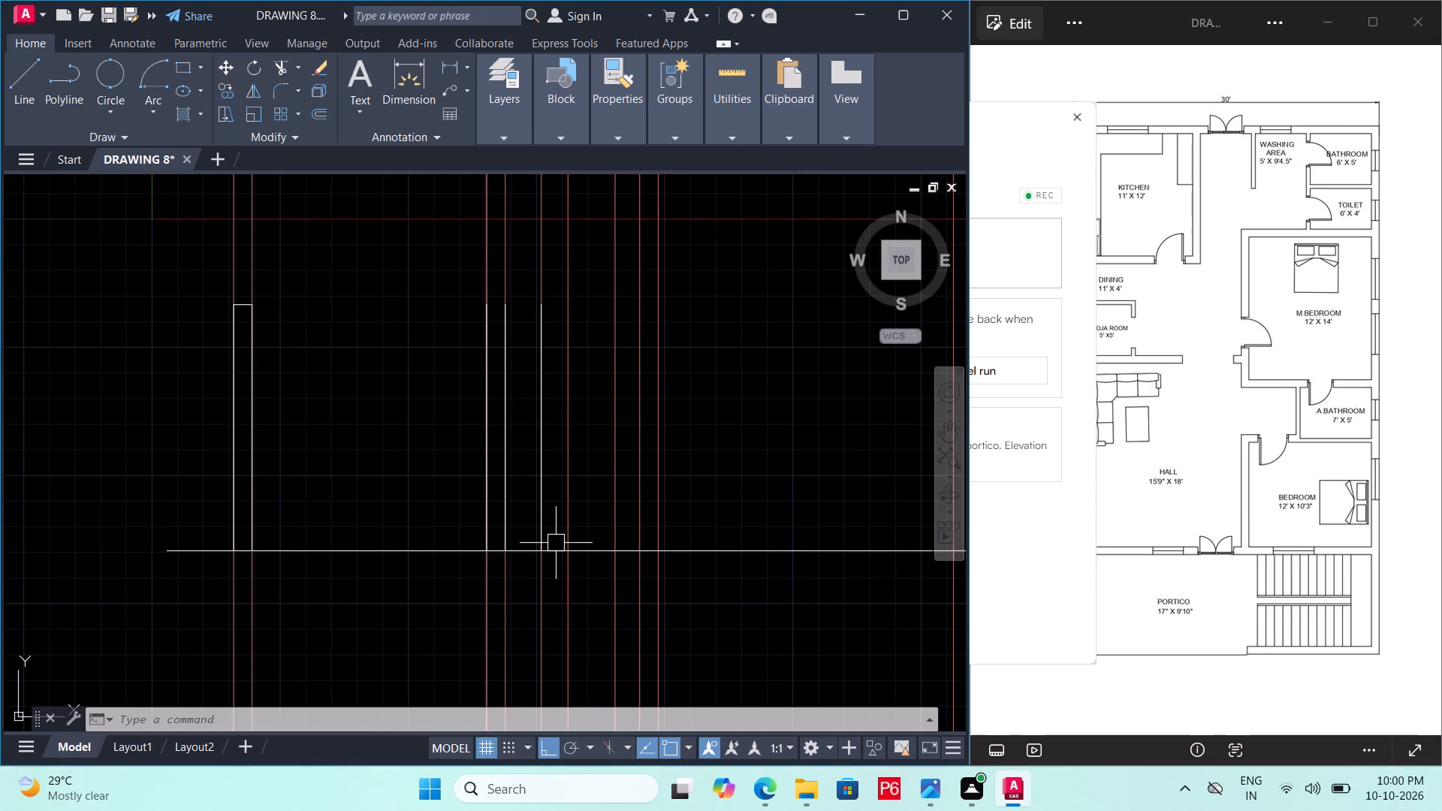
Draw a 7' vertical line up from the ground line on the rear door's construction line, extend its top horizontally to the next one, and save.
text(L)
key(space)
drag(565, 544, 566, 511)
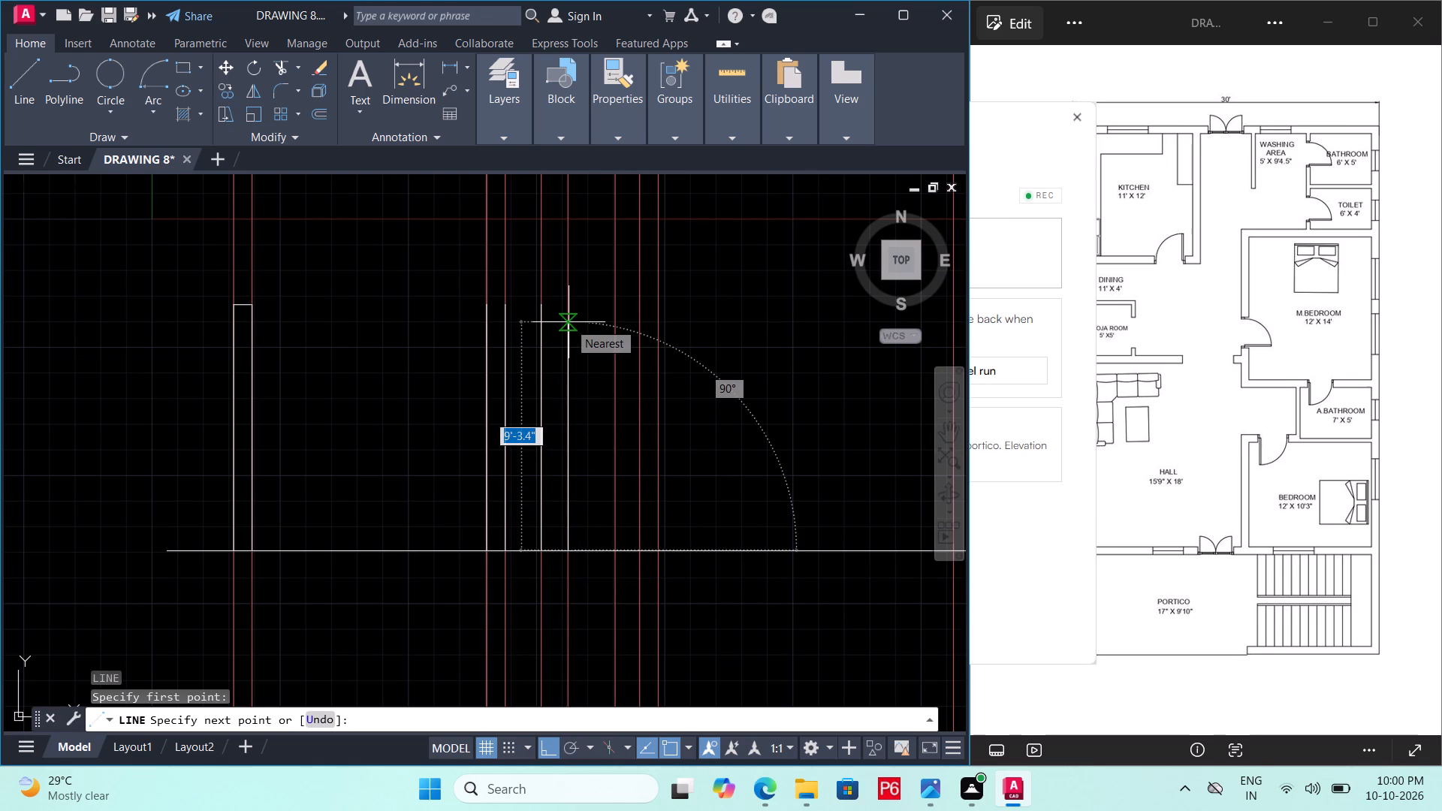
text(7')
key(Return)
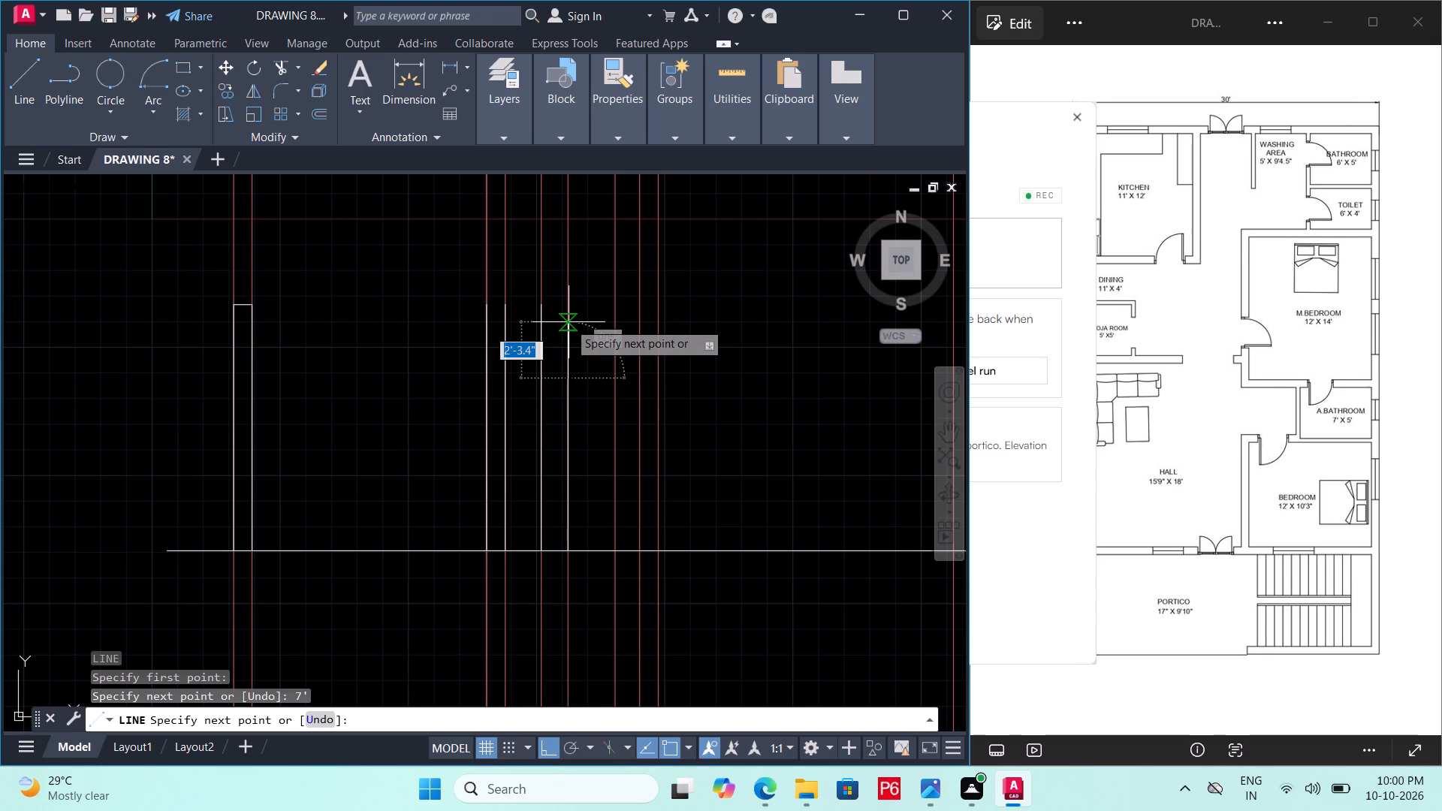
click(611, 374)
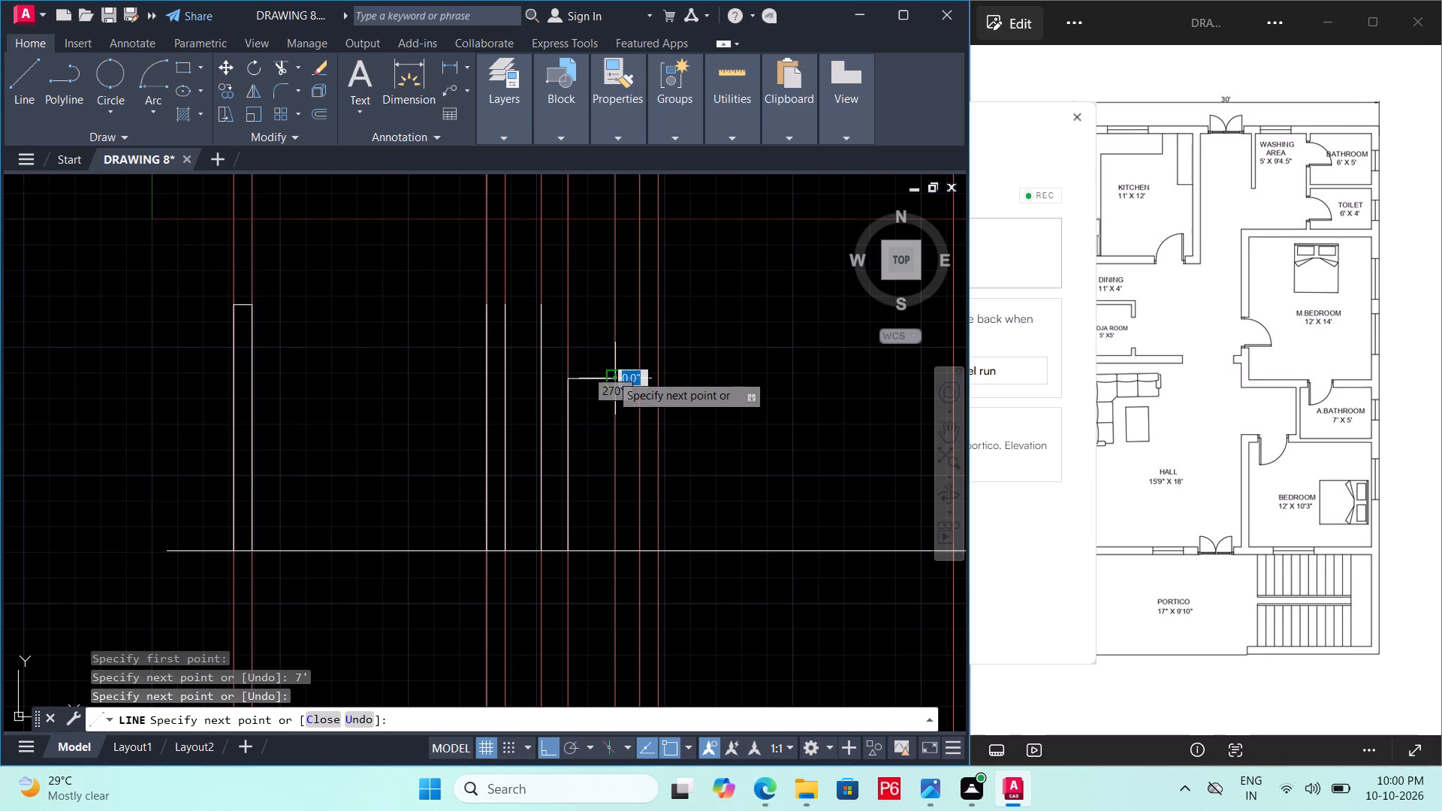
key(Escape)
key(ctrl+s)
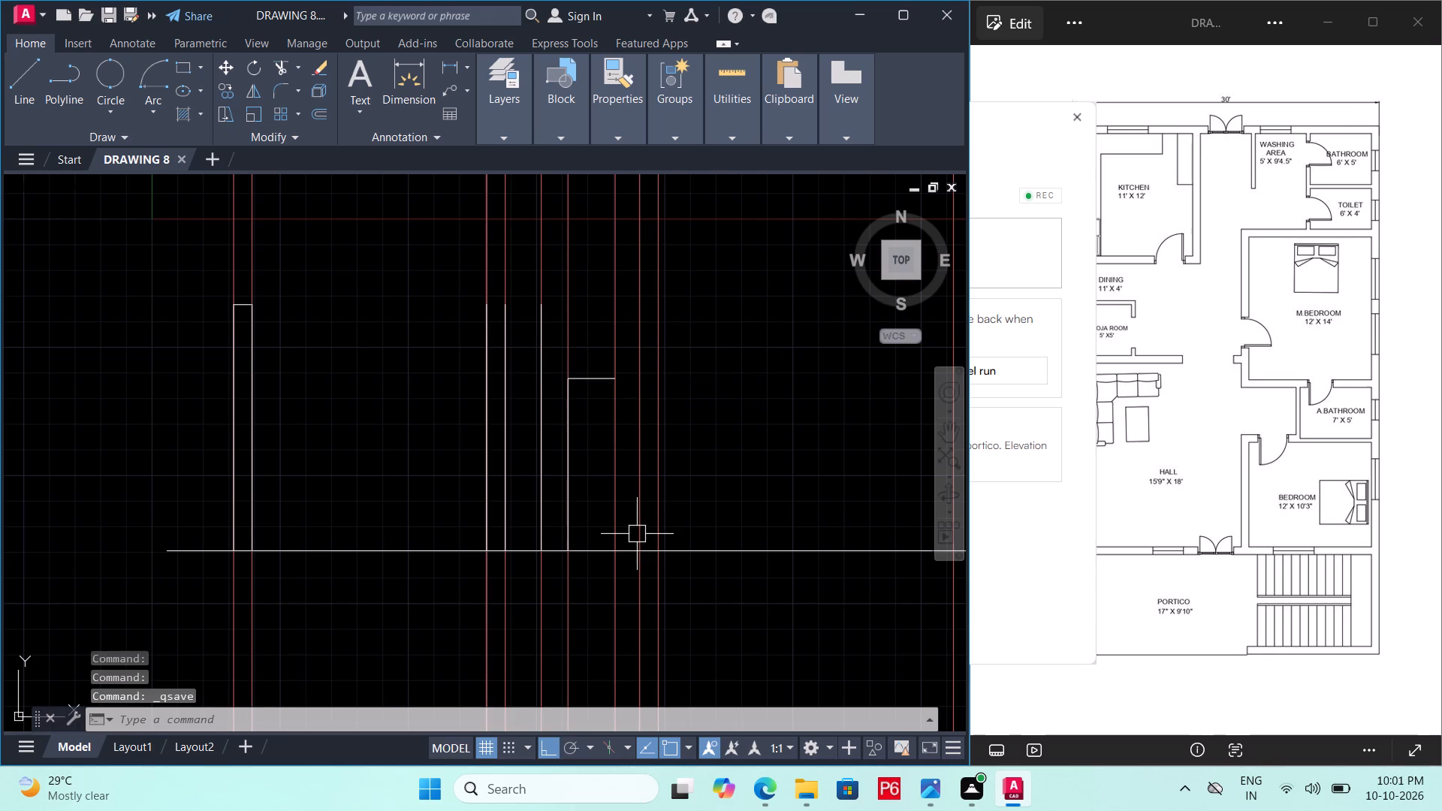
Draw a 10' vertical line up from the ground line on the construction line where the 7' high horizontal line ends.
text(L)
key(space)
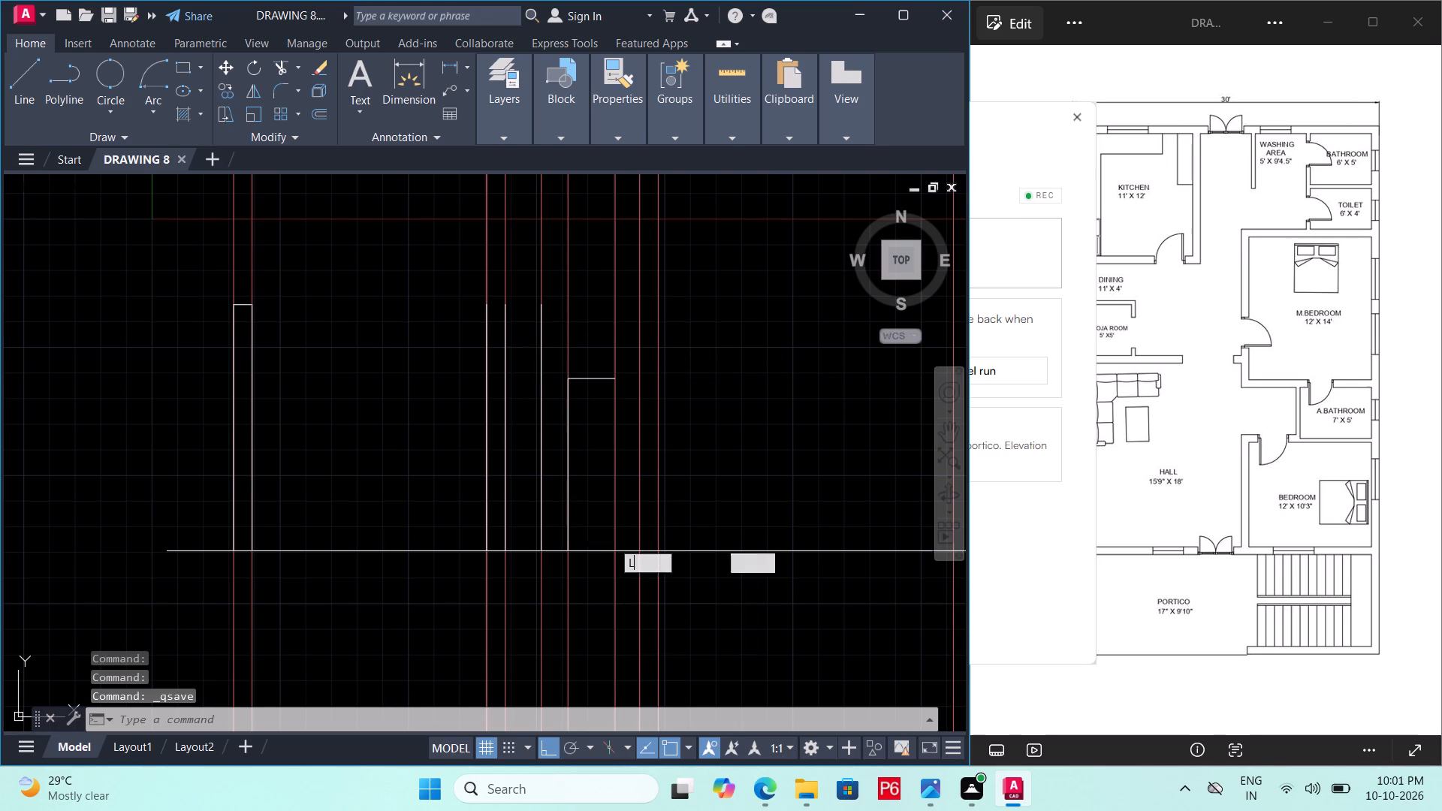
click(612, 544)
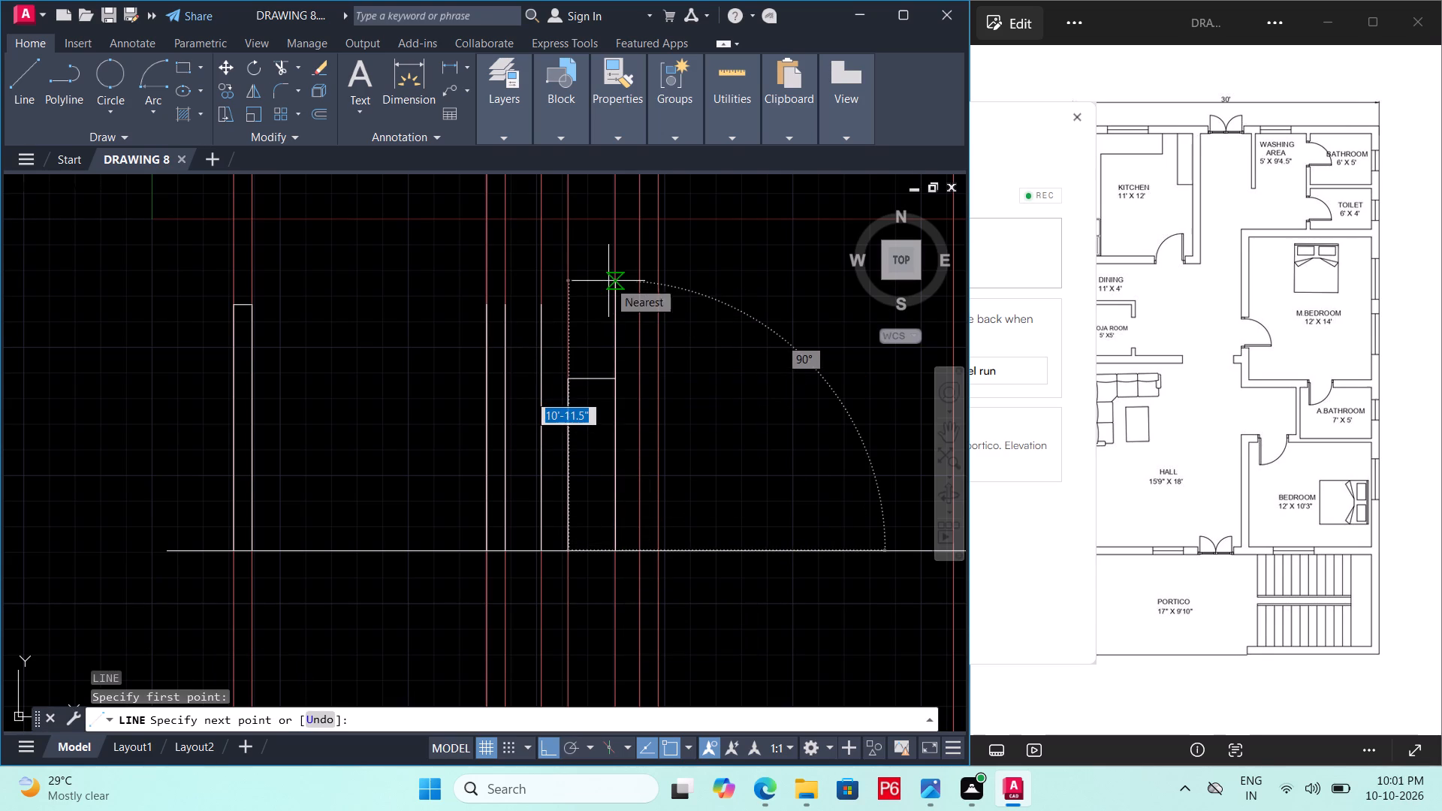
text(10')
key(Return)
scroll(593, 304, down, 1)
middle_drag(593, 305, 554, 591)
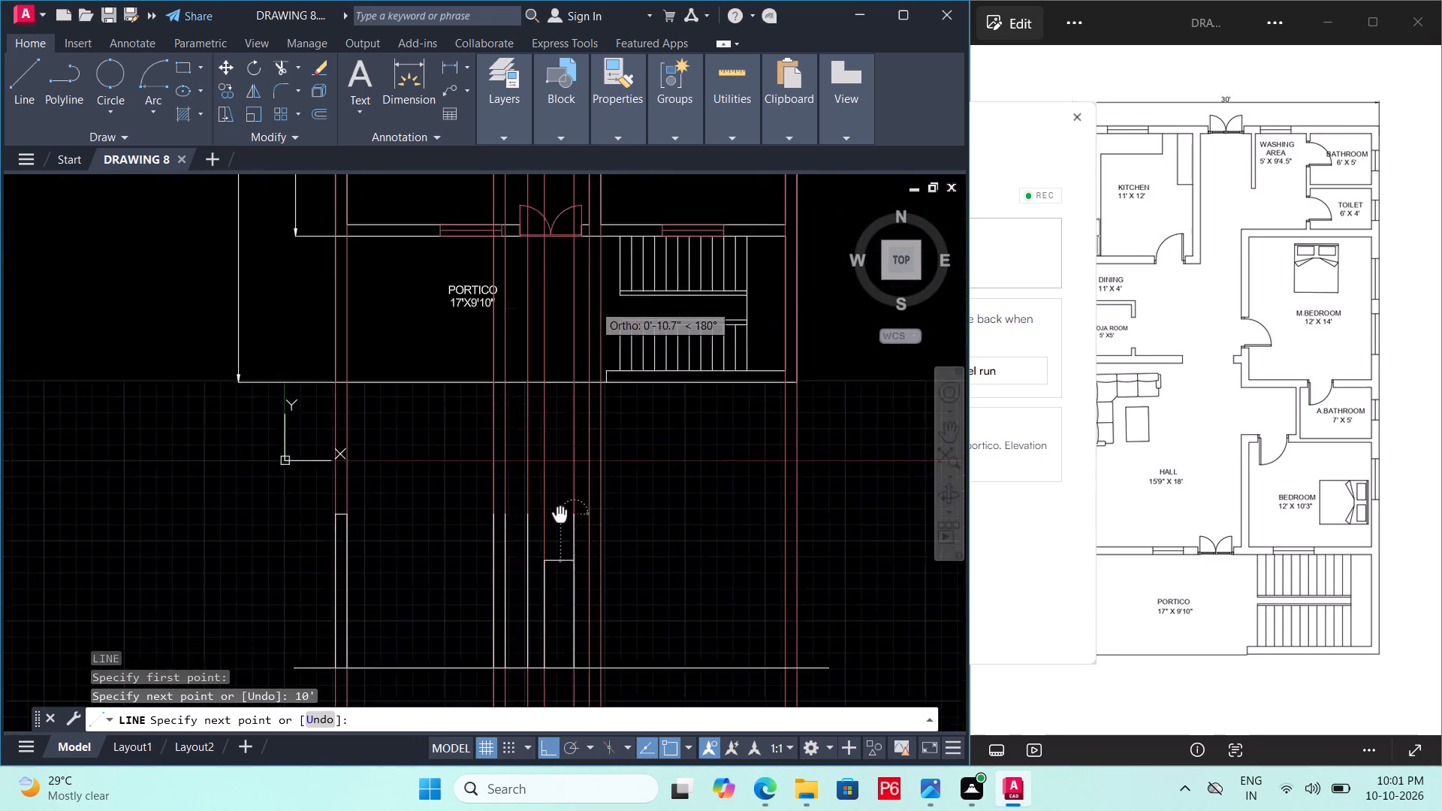
middle_drag(554, 591, 548, 792)
middle_drag(565, 197, 566, 242)
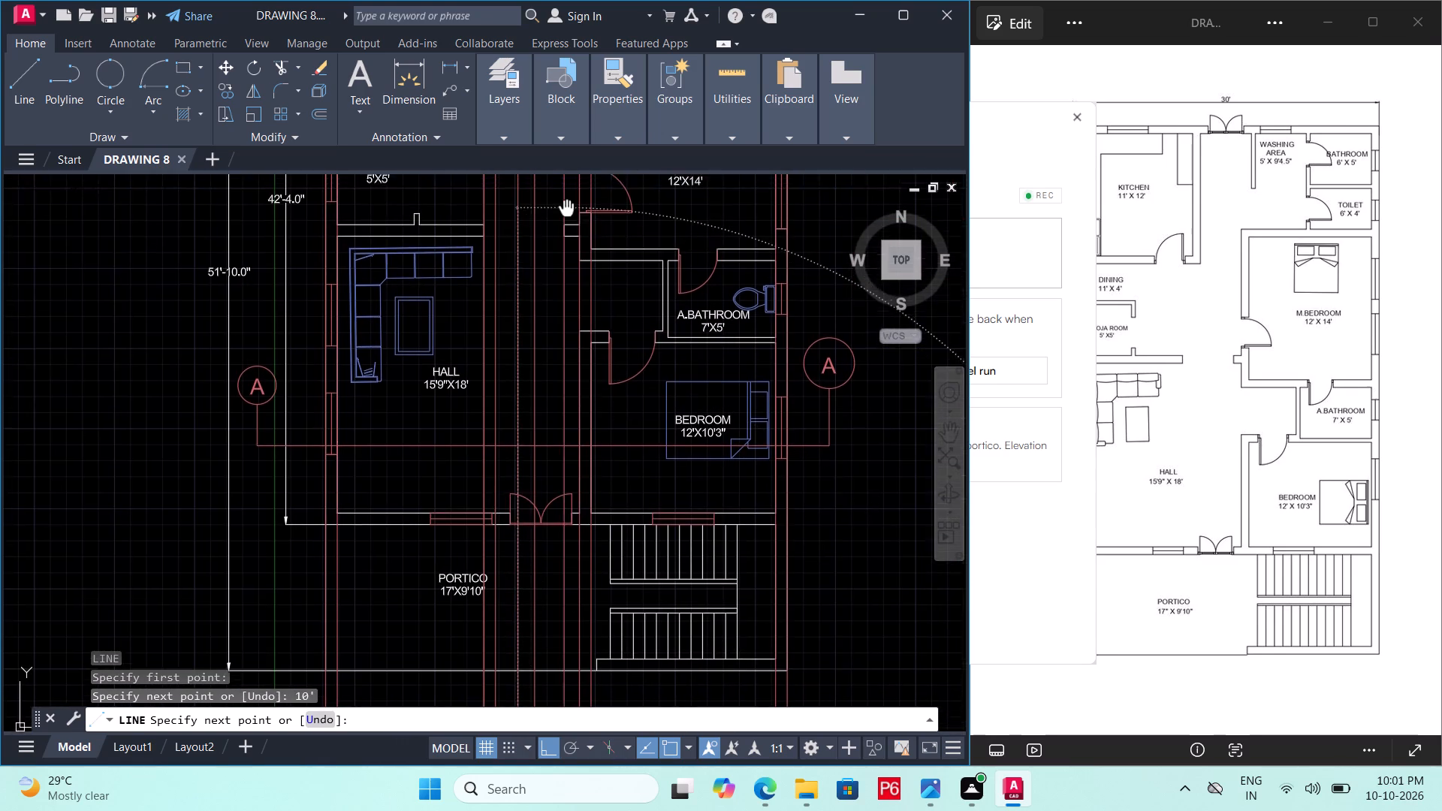
middle_drag(566, 242, 540, 579)
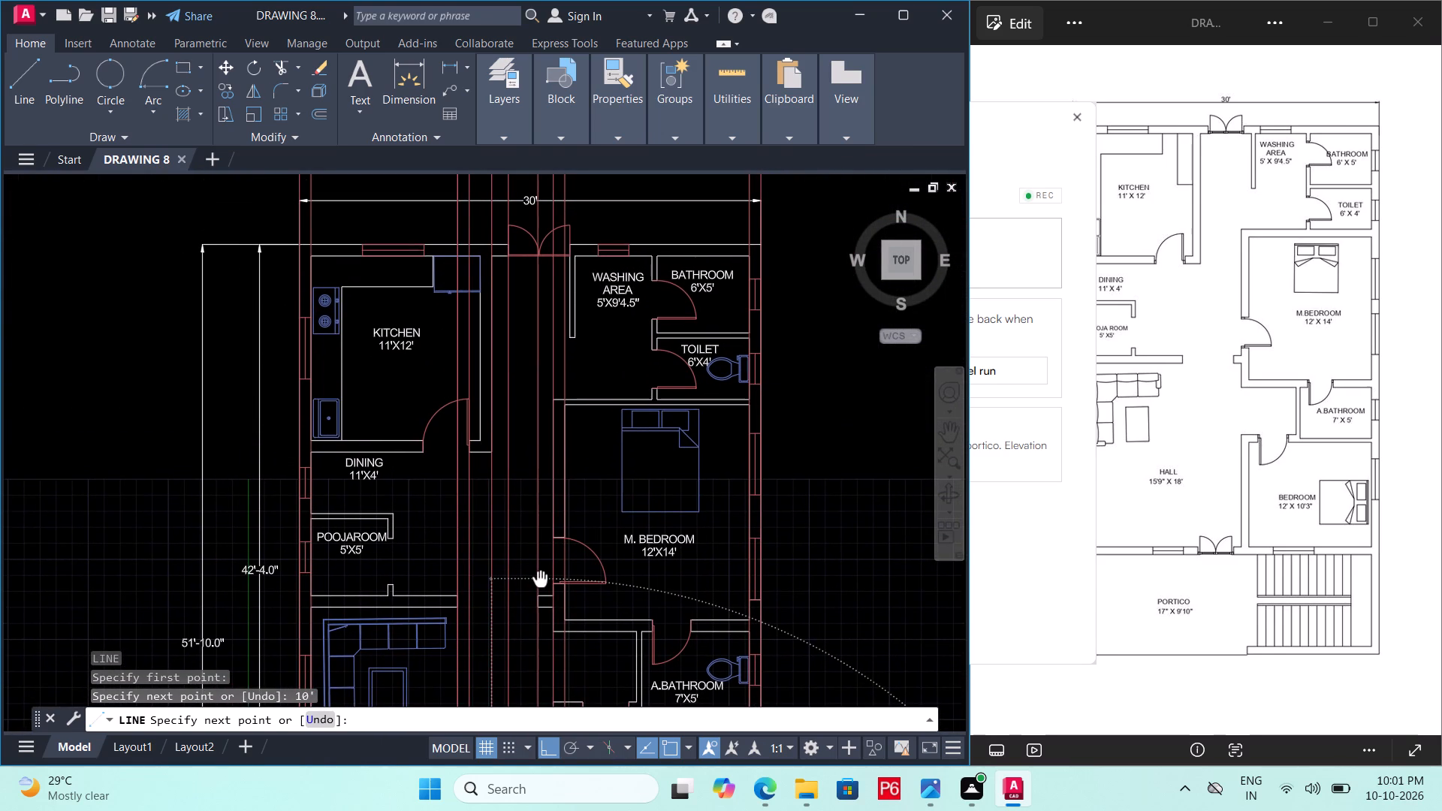
middle_drag(540, 579, 543, 337)
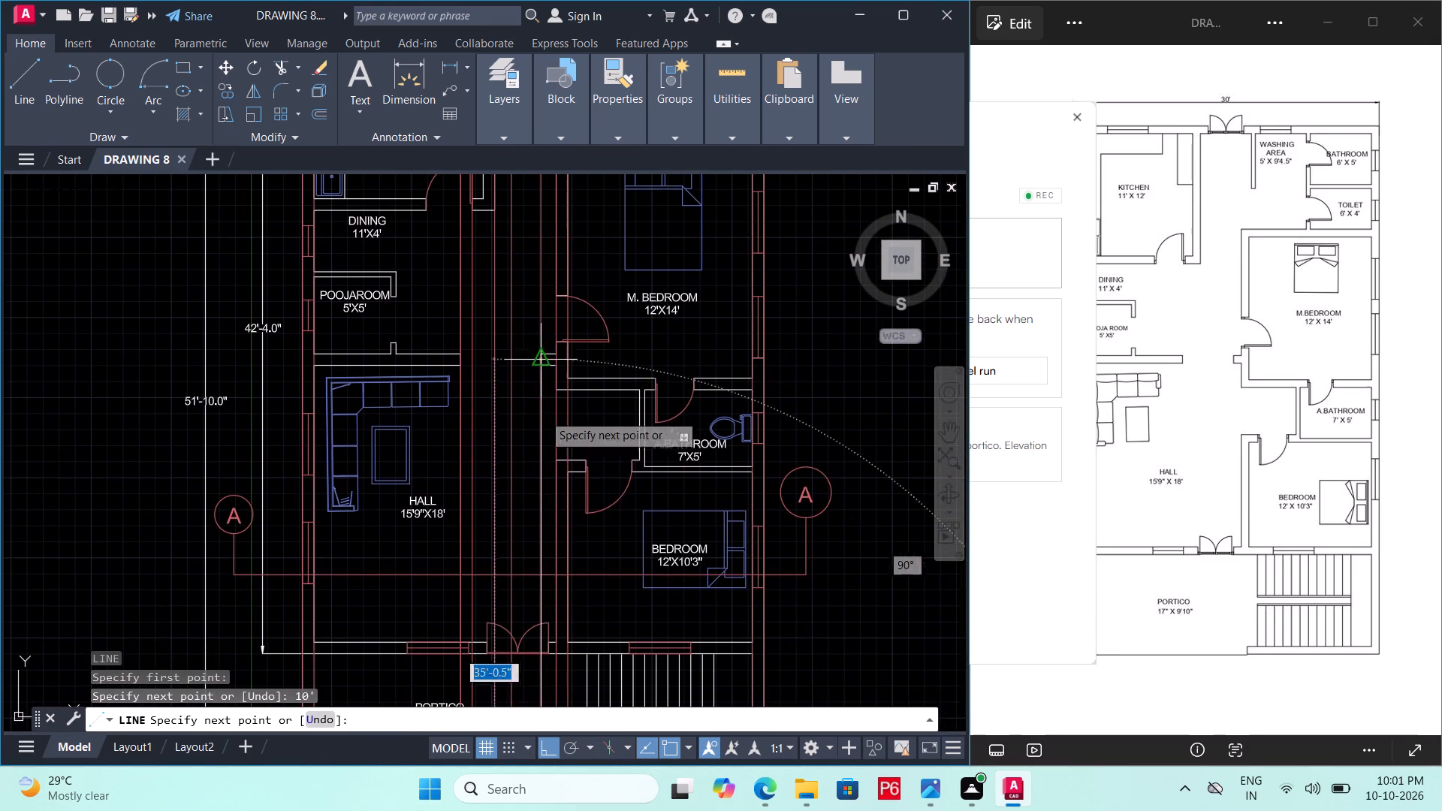
middle_drag(579, 564, 561, 177)
middle_click(561, 177)
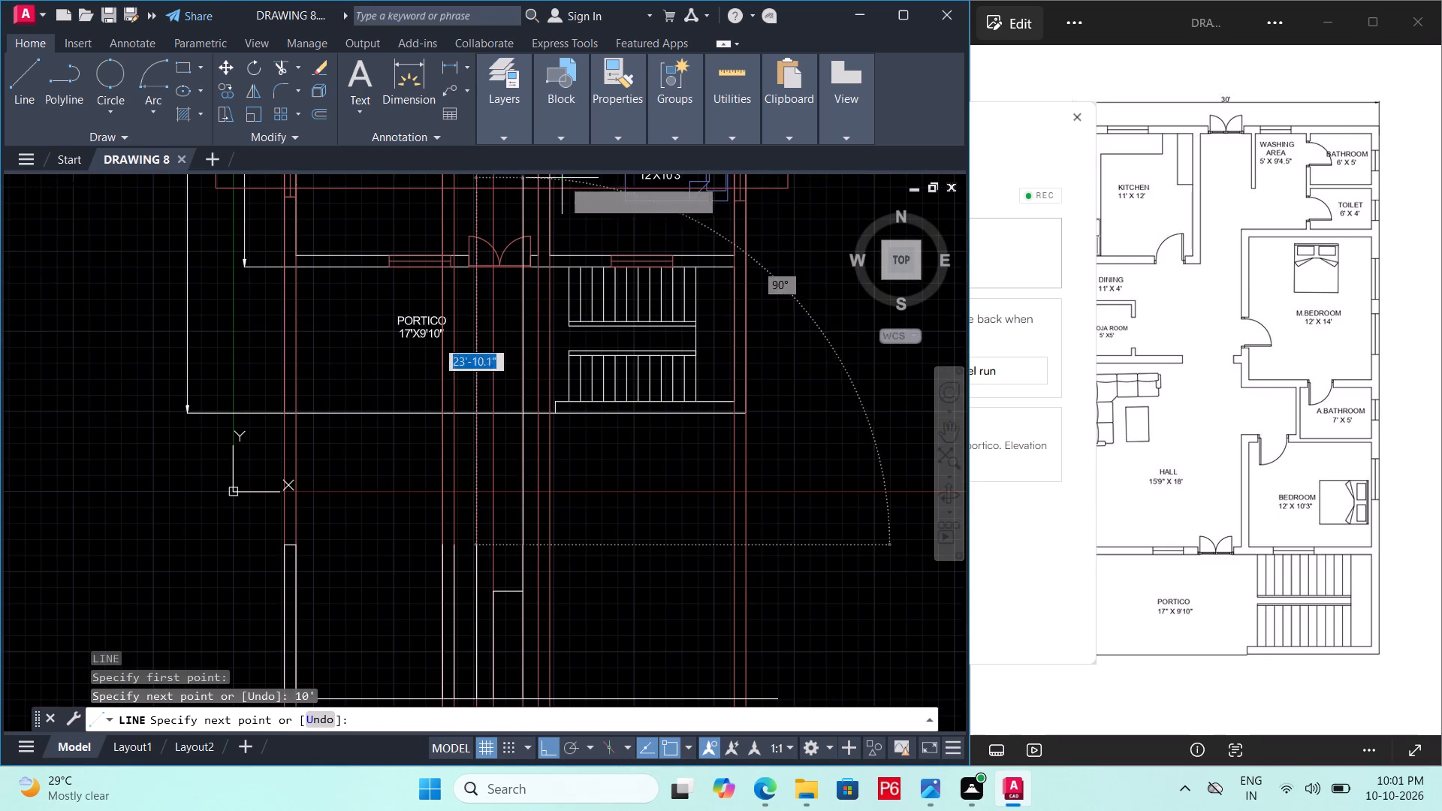
key(Escape)
Draw the wall between the Hall and Bedroom on the ground line as an outline 10' high and 9" thick between its construction lines, and save.
middle_drag(540, 632, 540, 628)
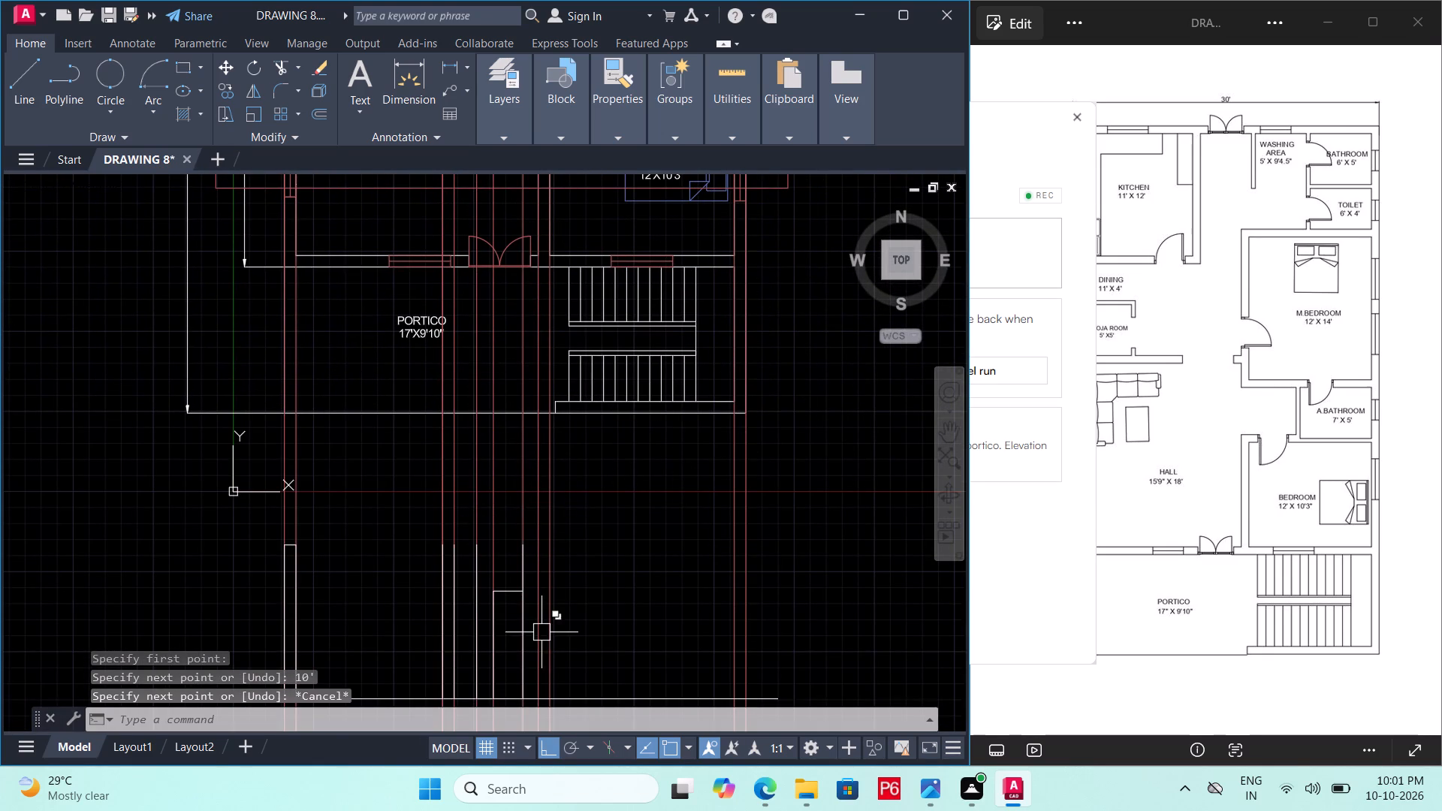
middle_drag(540, 628, 566, 632)
middle_drag(557, 327, 557, 364)
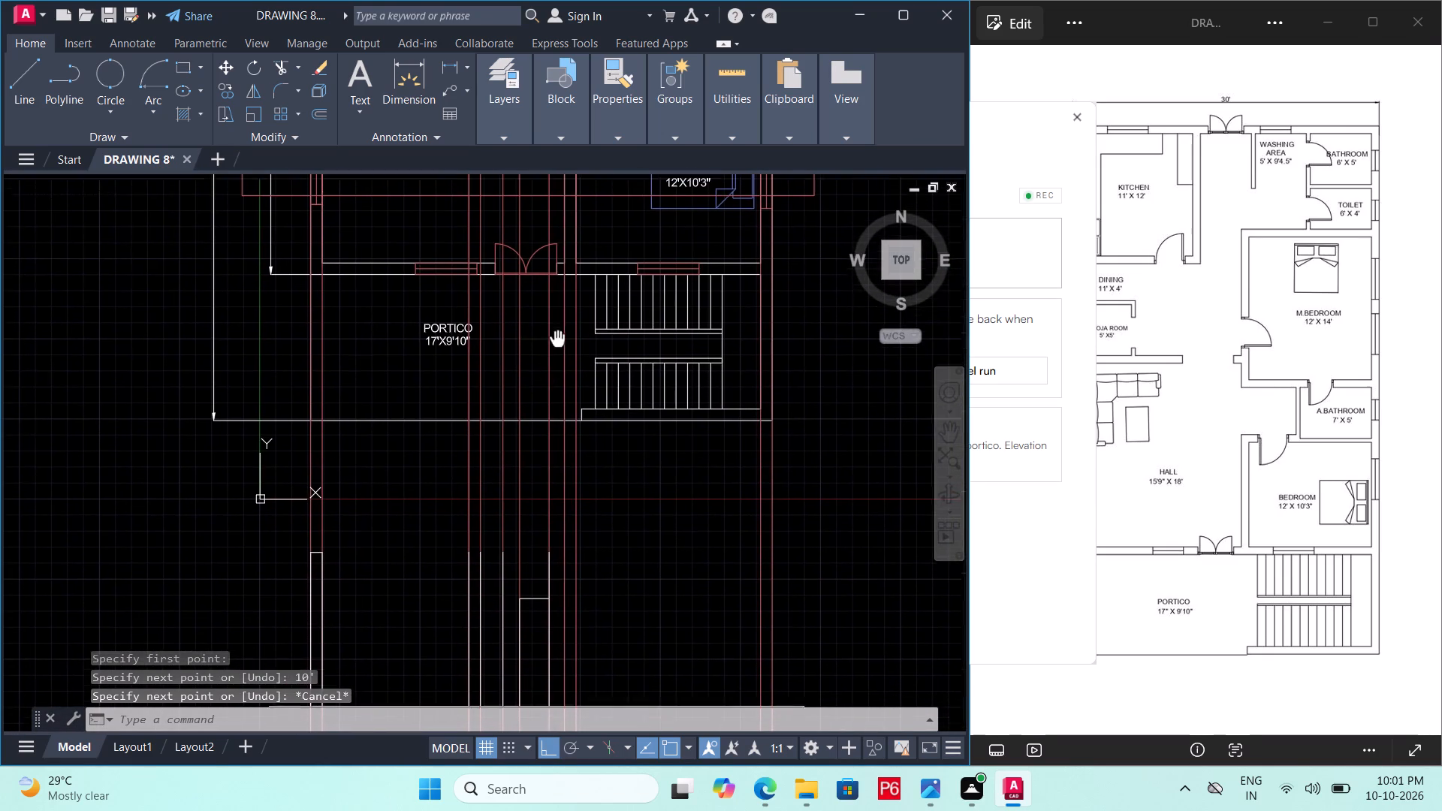
middle_drag(557, 364, 536, 593)
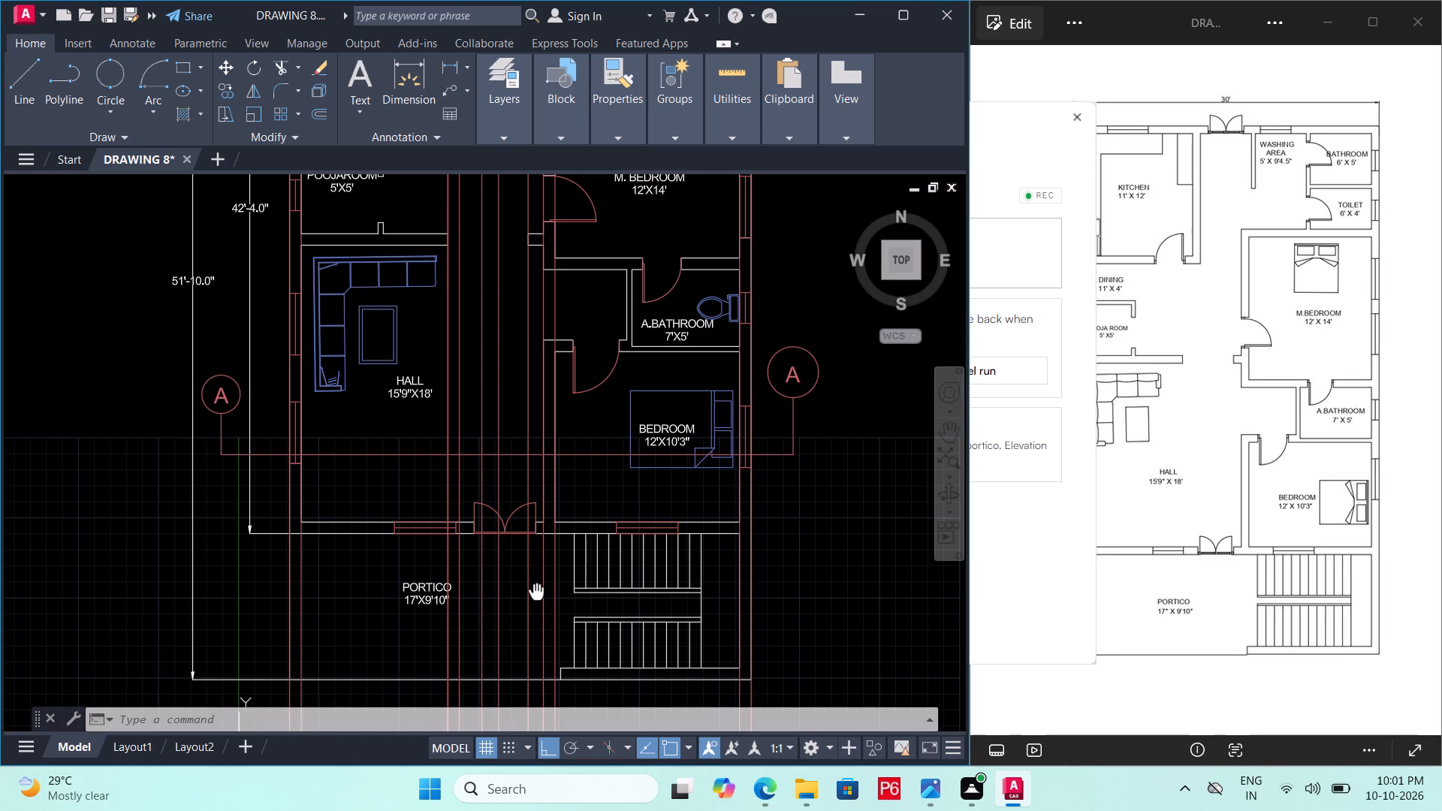
middle_drag(536, 593, 540, 571)
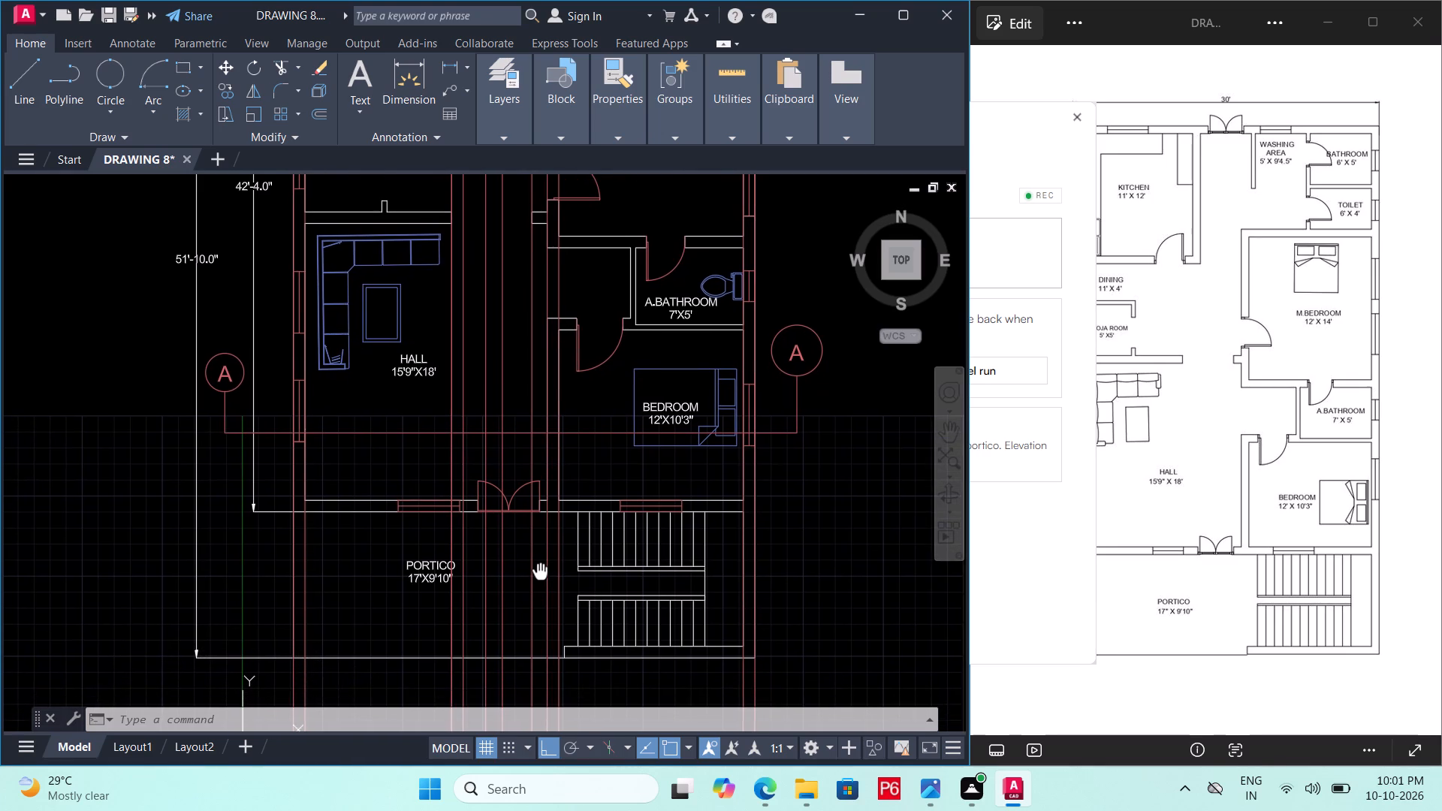
middle_drag(540, 571, 550, 237)
scroll(578, 606, up, 1)
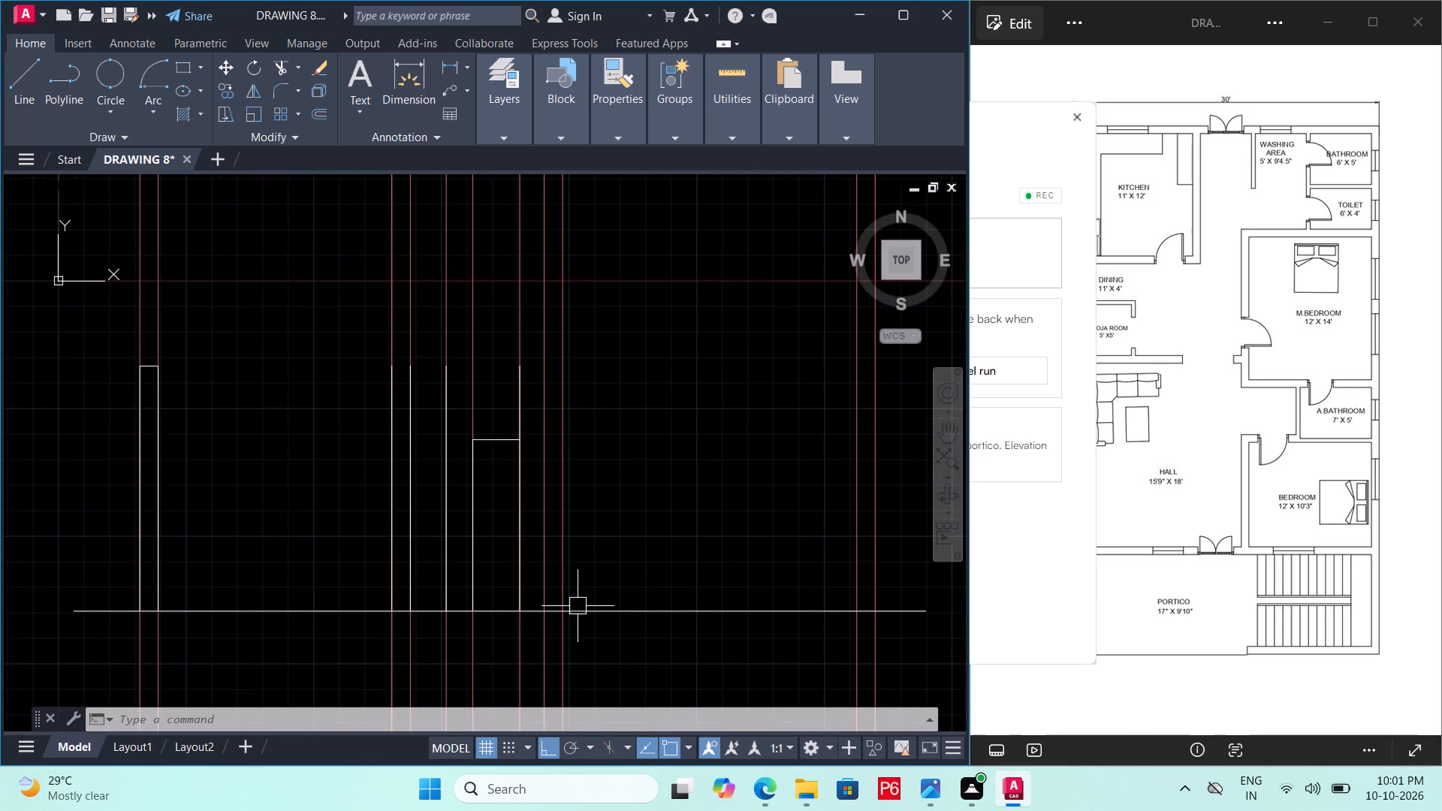
text(L)
key(space)
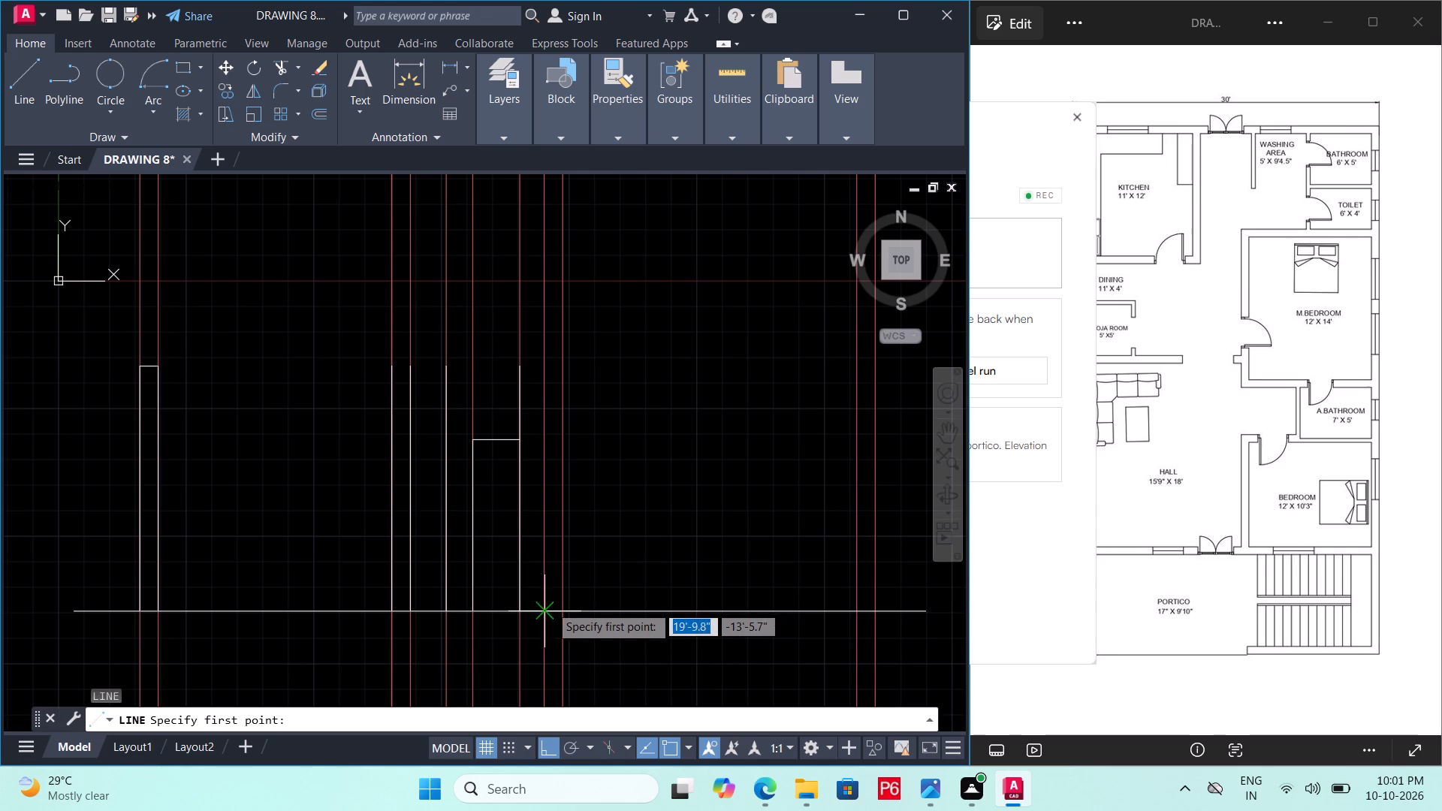
click(538, 608)
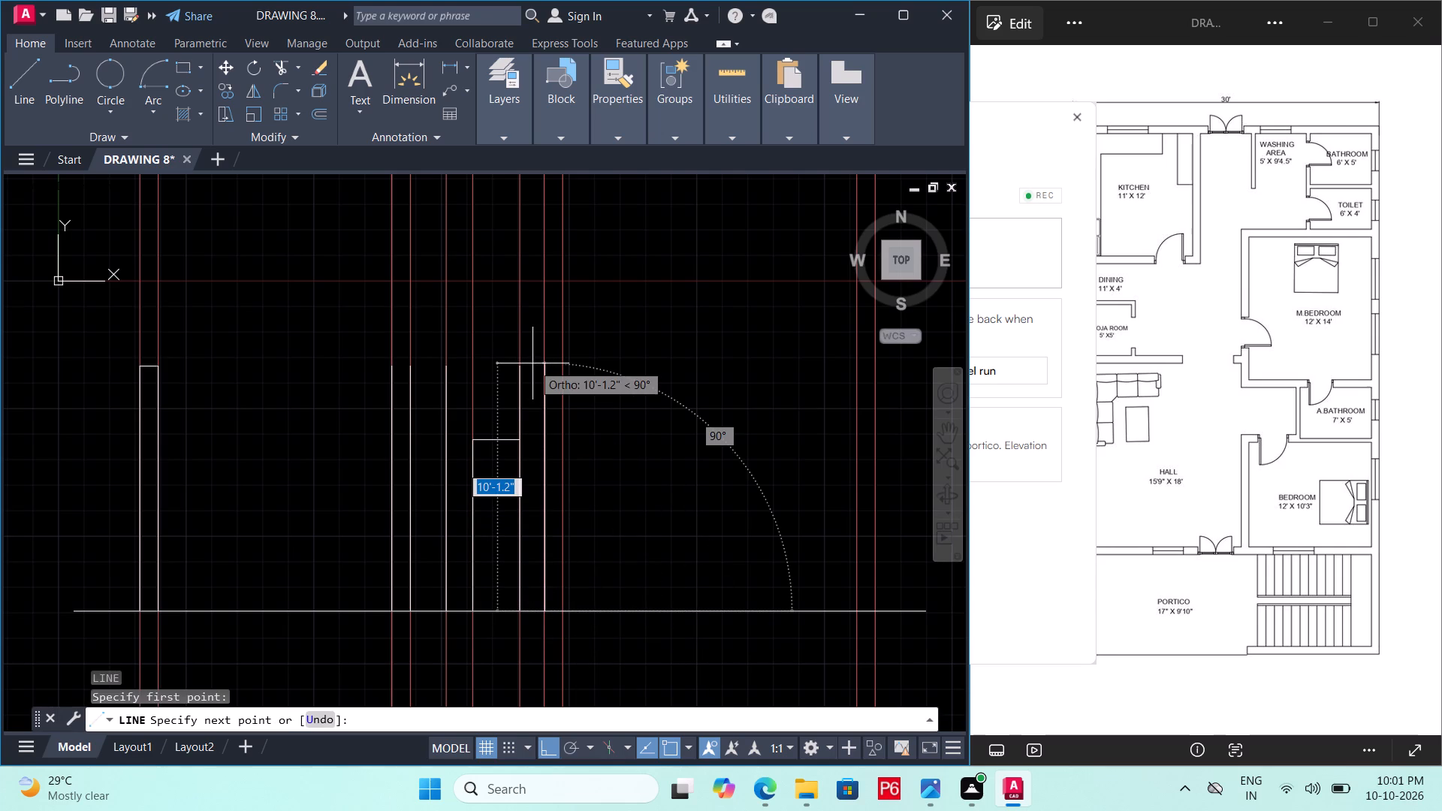
text(10')
key(Return)
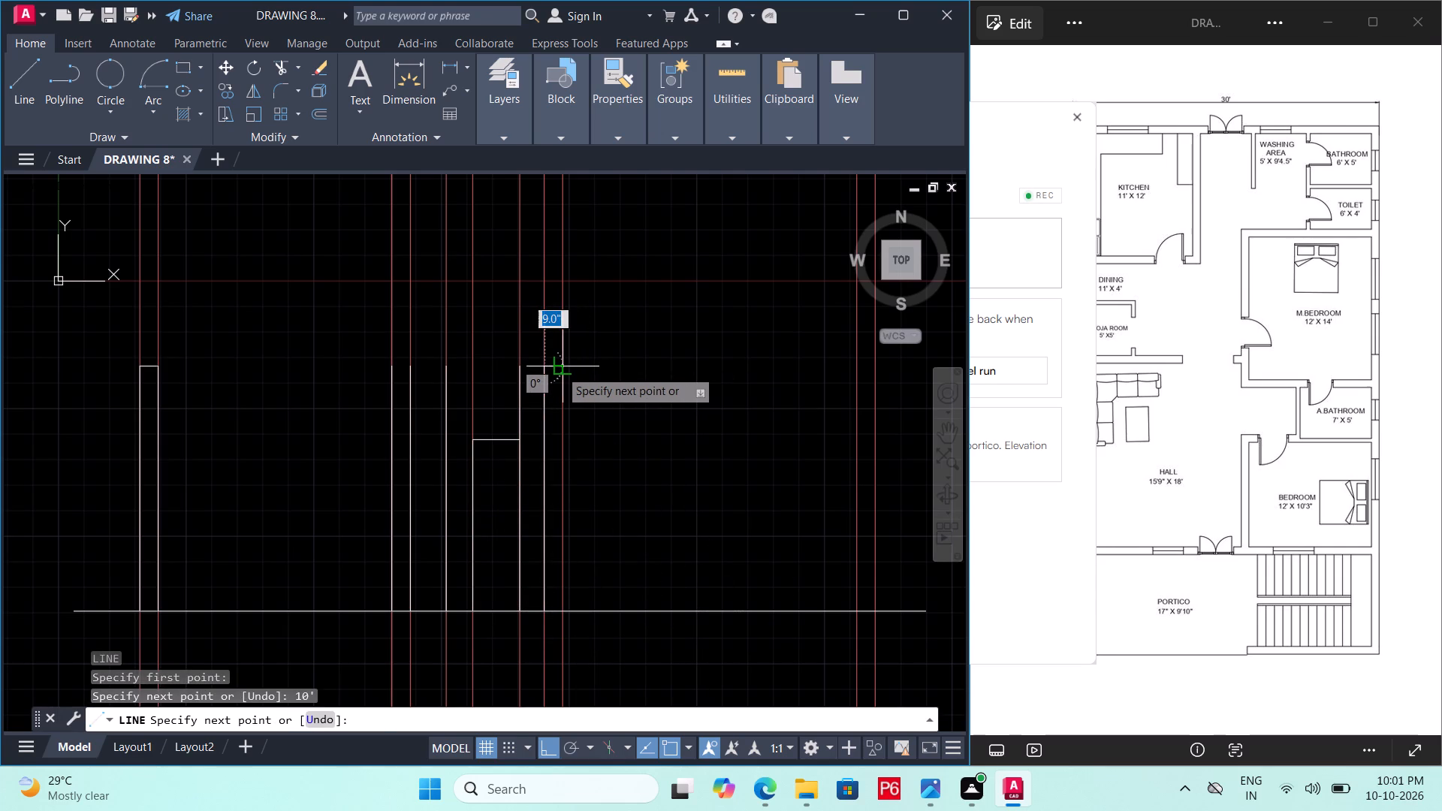
click(560, 369)
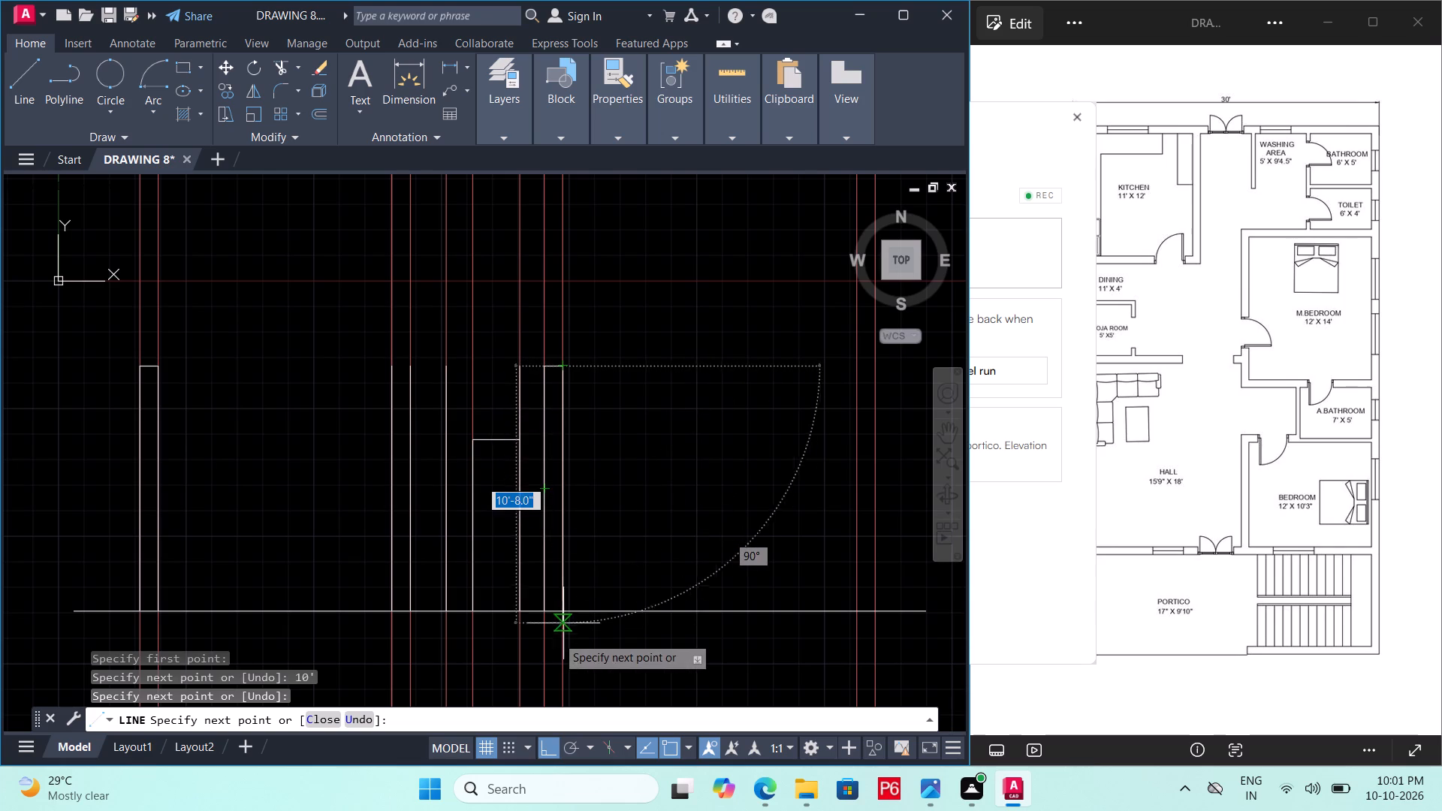
click(560, 613)
key(ctrl+s)
key(ctrl+s)
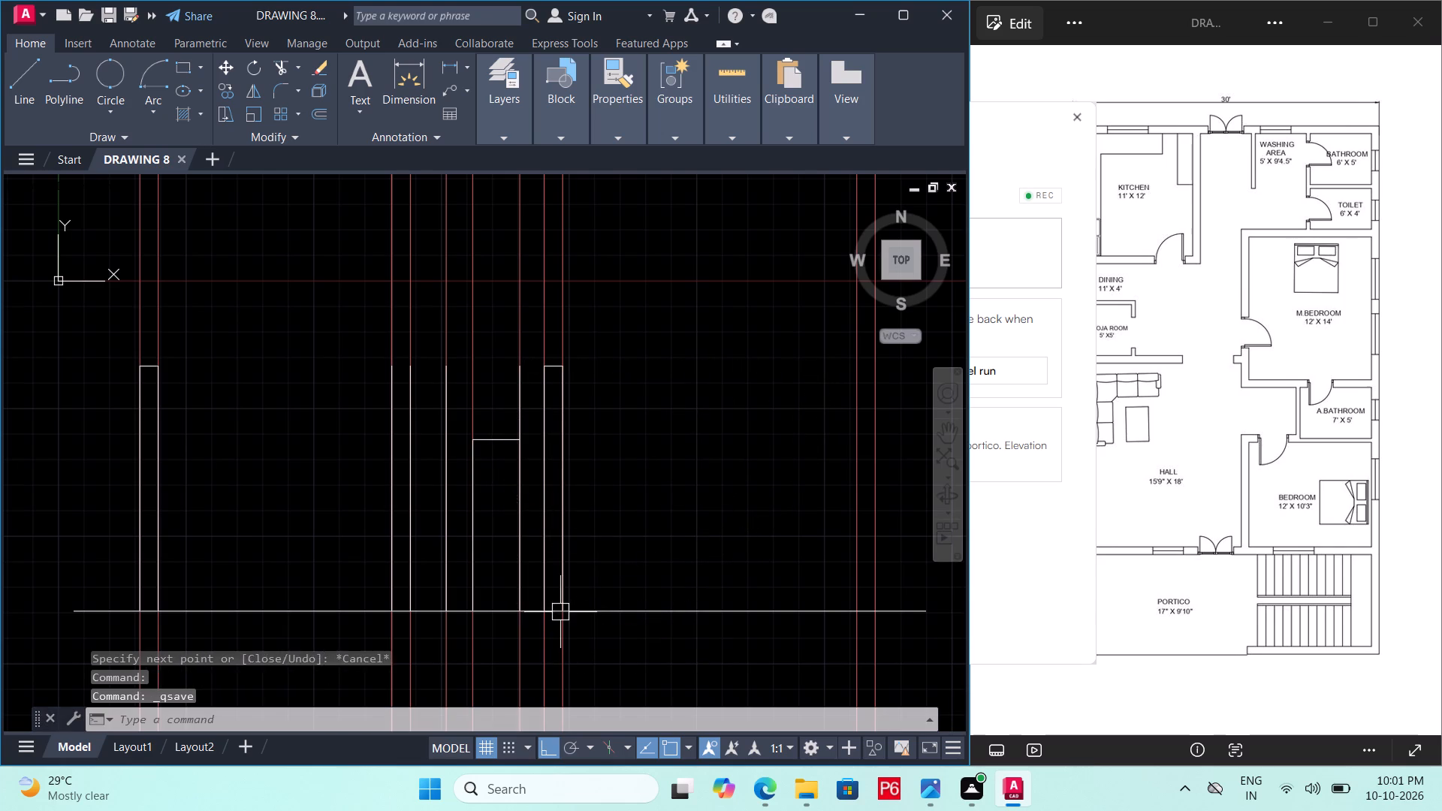
Examine the plan around section line A-A, from Hall to Bedroom, against the section to identify the next element to project.
scroll(583, 545, down, 2)
middle_drag(572, 534, 567, 663)
scroll(567, 663, up, 1)
middle_drag(581, 599, 584, 604)
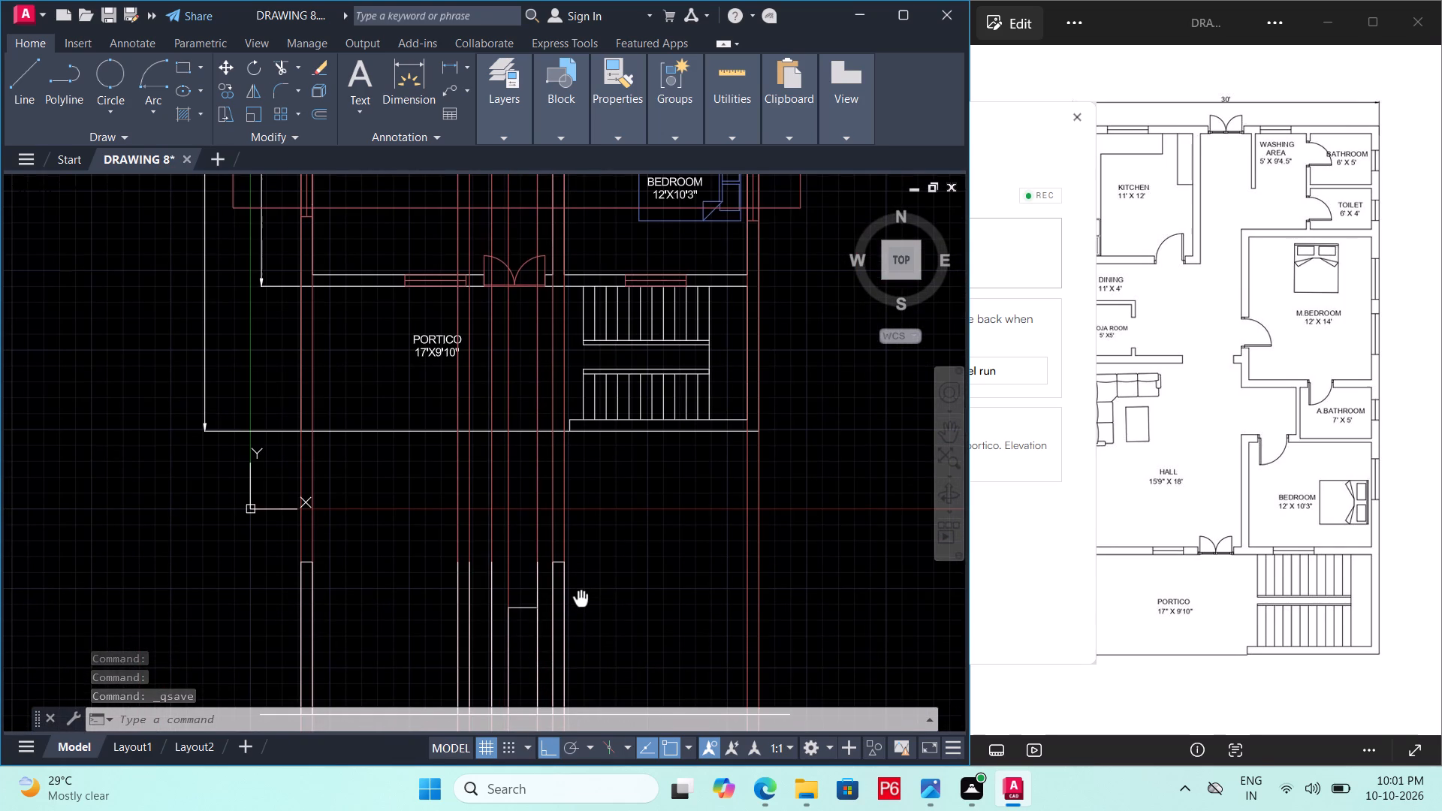
middle_drag(584, 604, 561, 792)
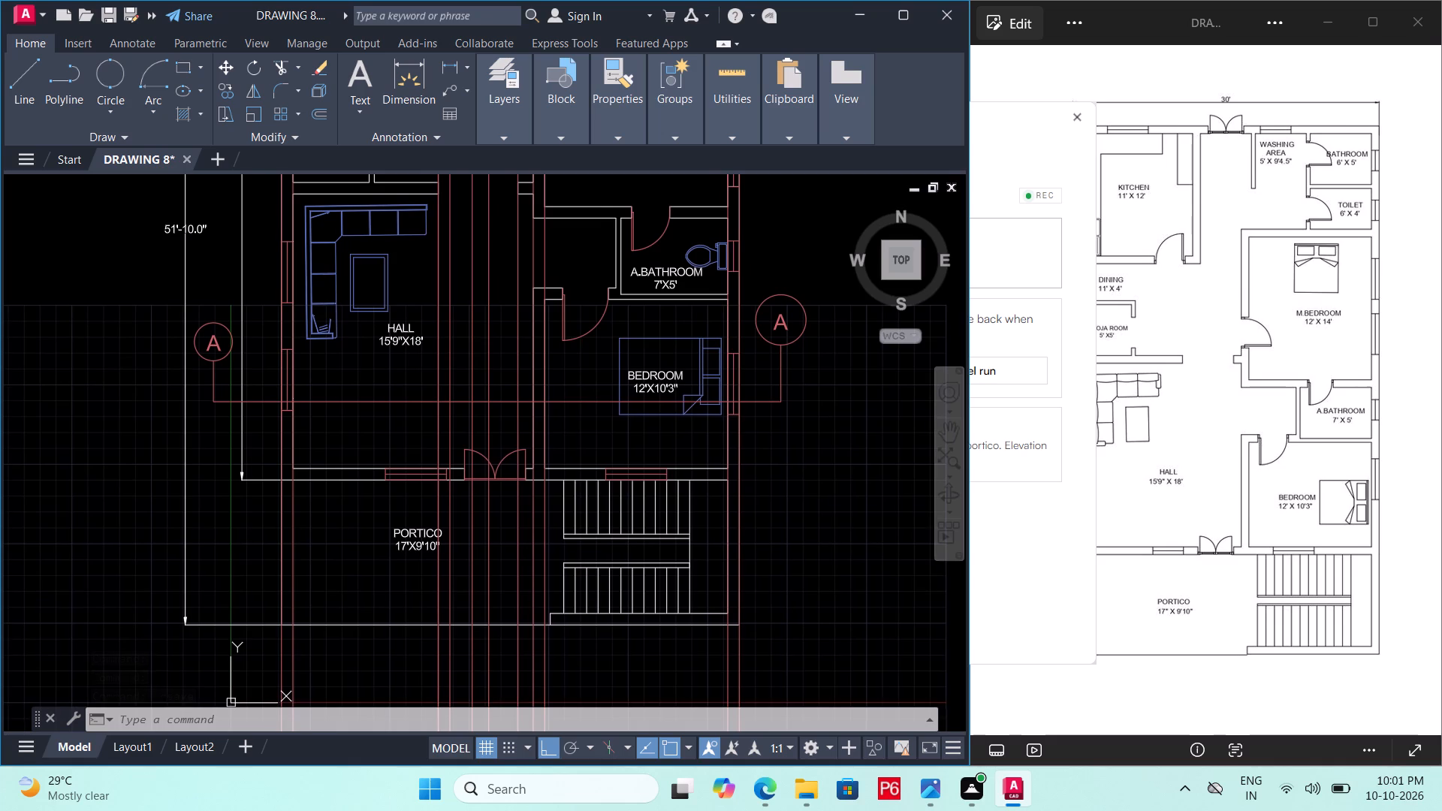
middle_drag(561, 792, 534, 559)
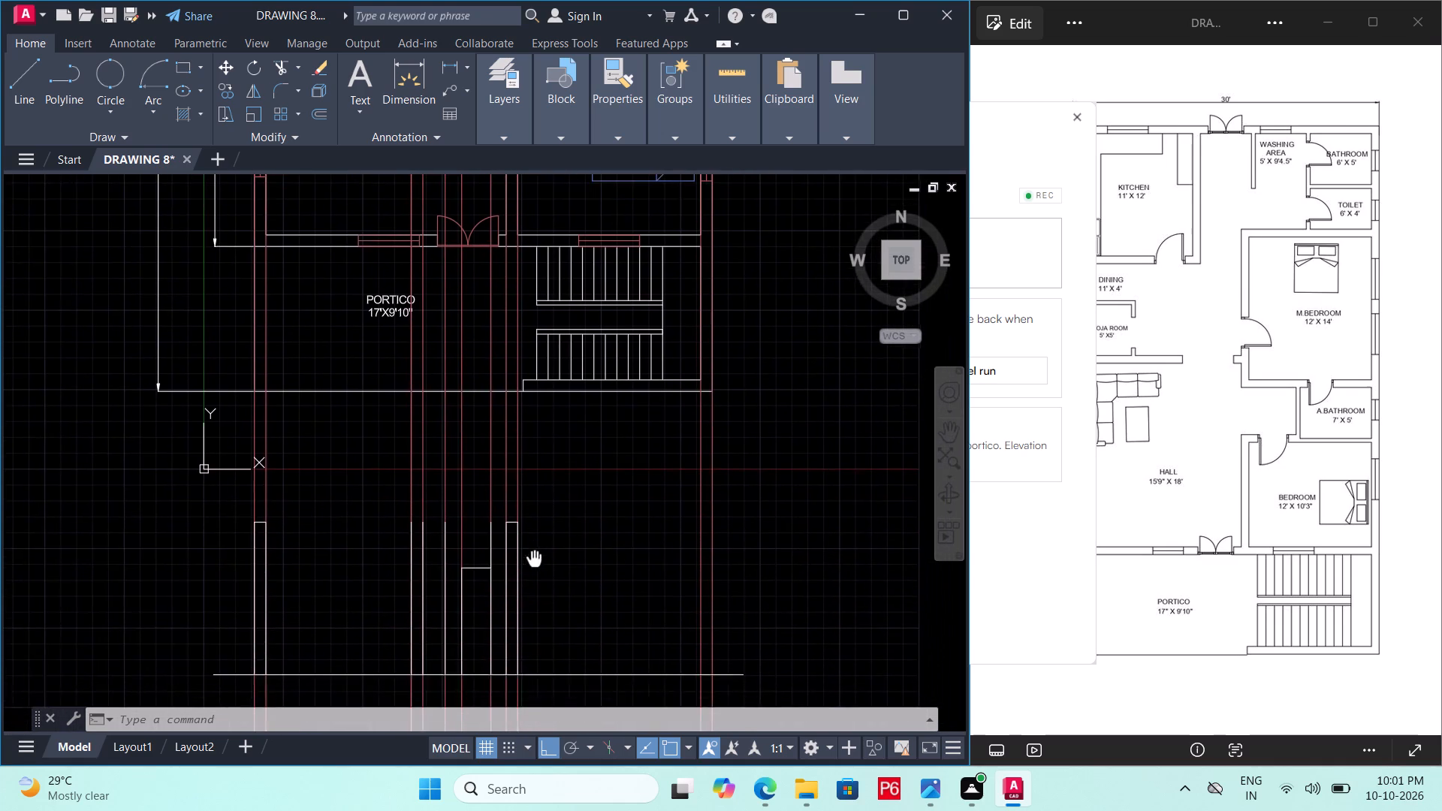
middle_drag(534, 559, 520, 656)
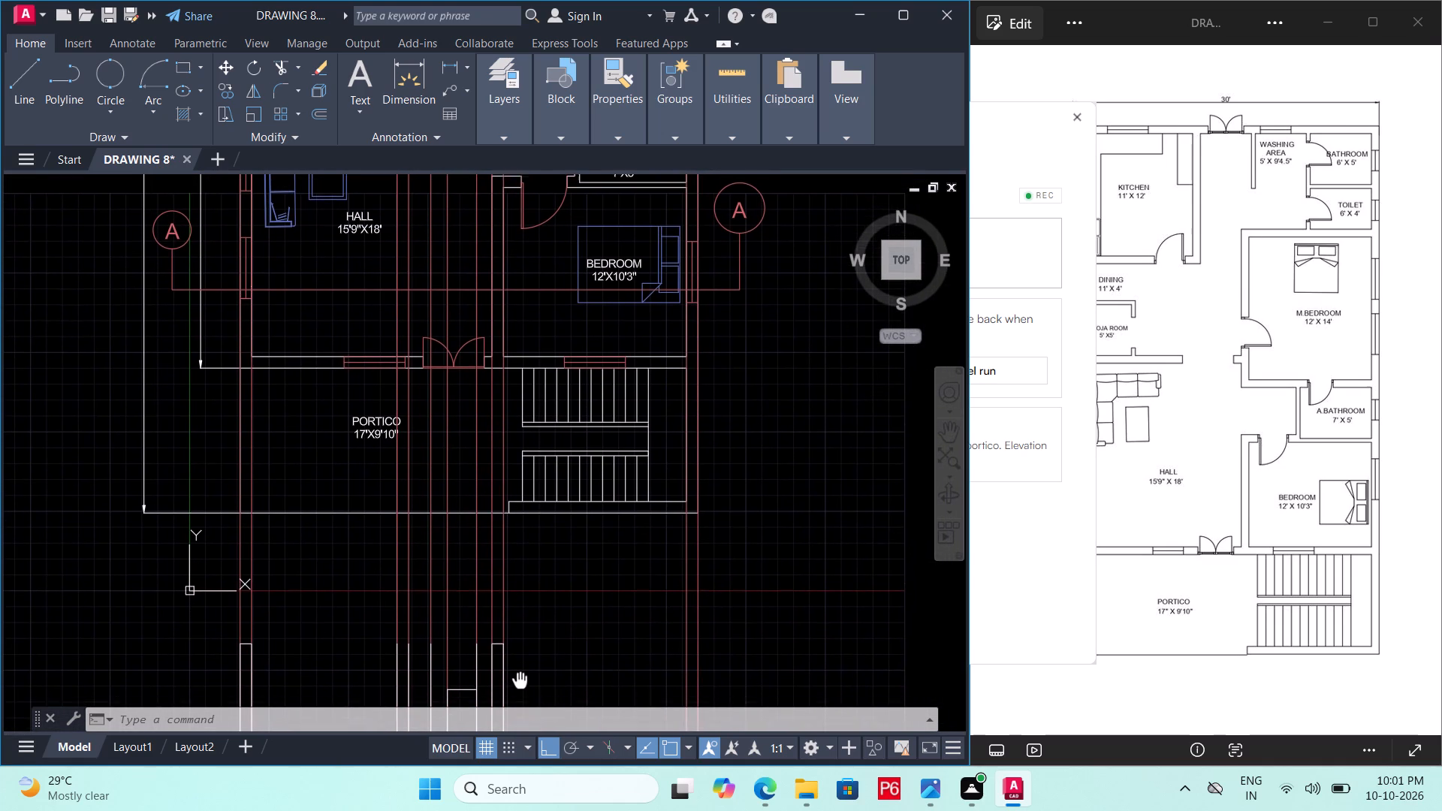
middle_drag(520, 656, 526, 720)
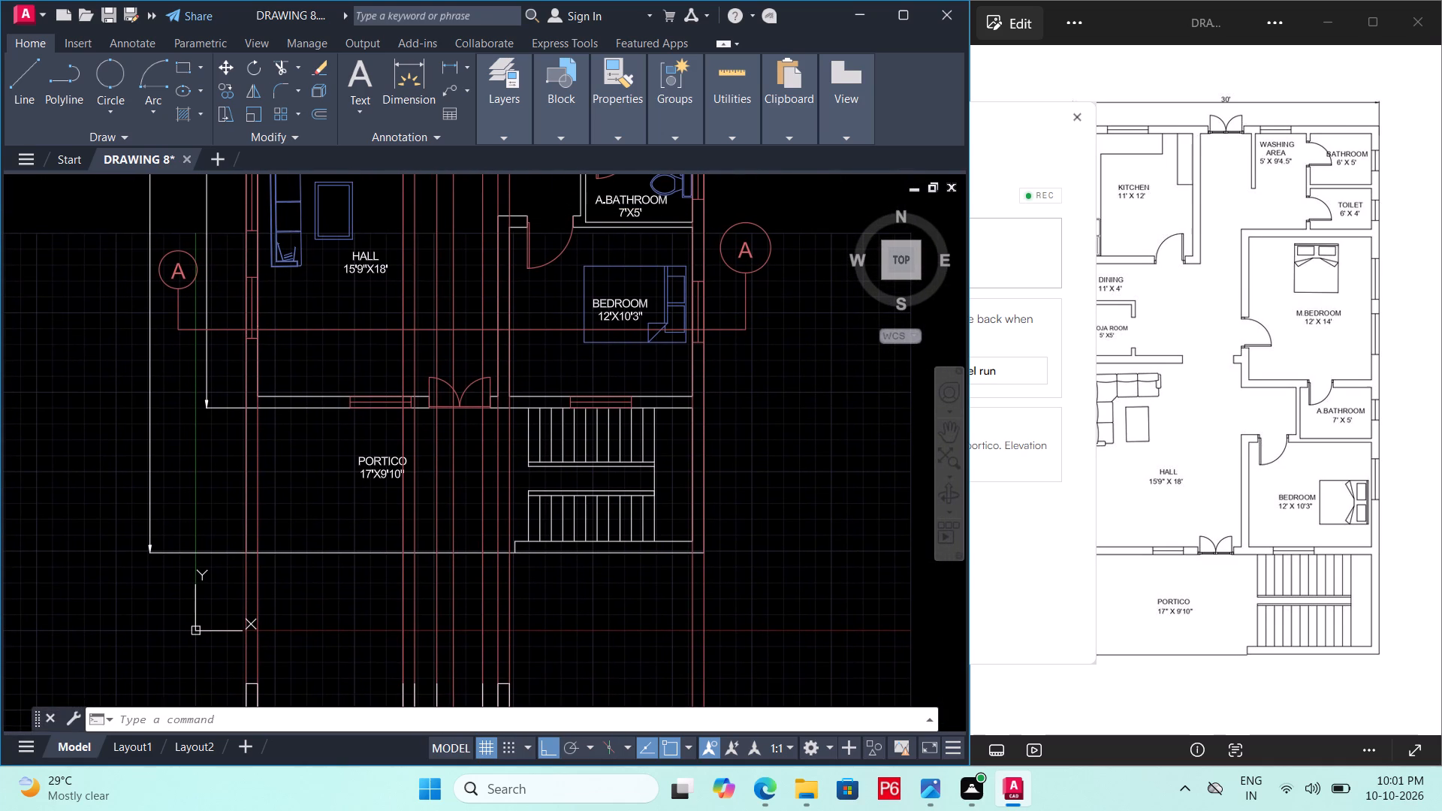
middle_drag(552, 448, 557, 619)
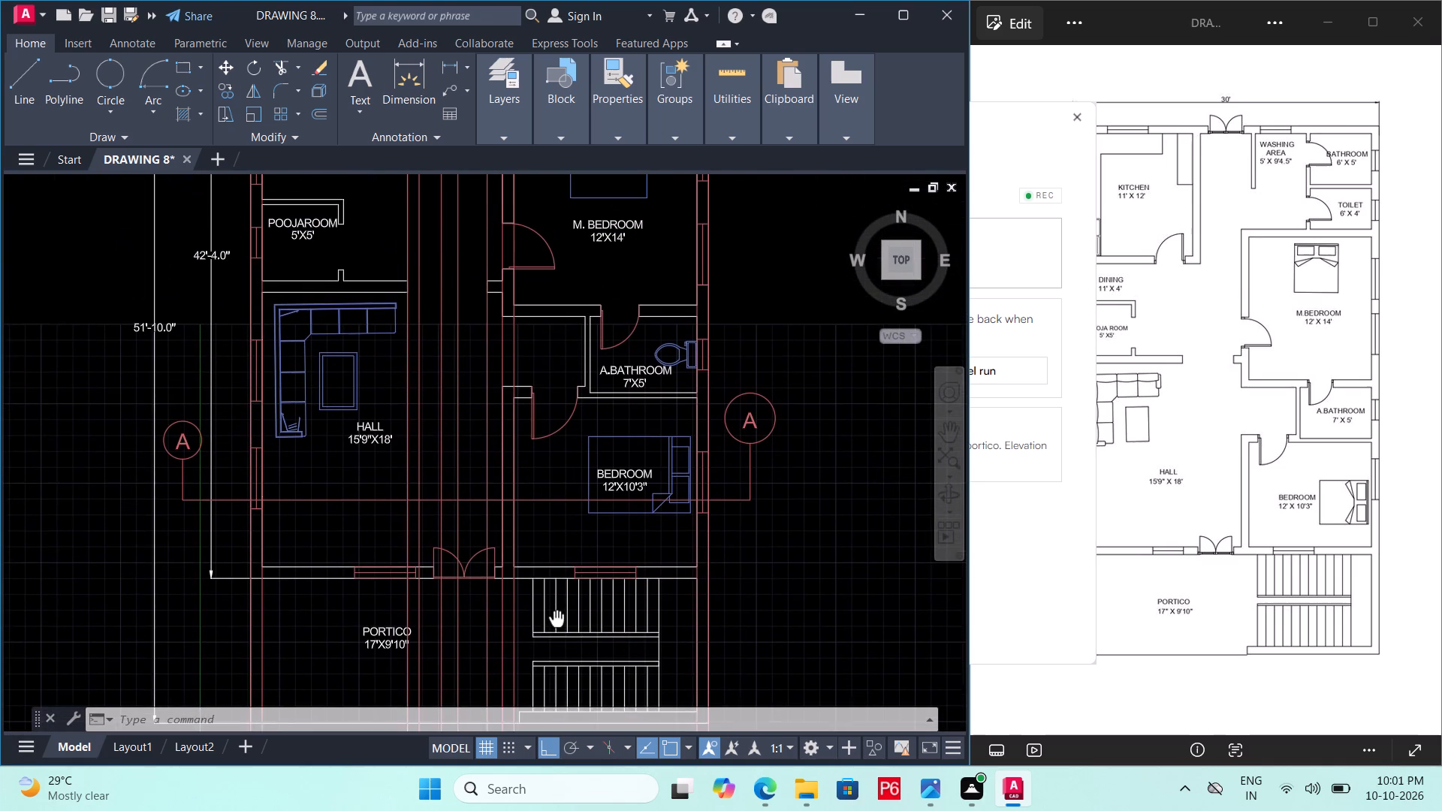
middle_drag(557, 619, 560, 535)
Draw vertical construction lines through both jambs of the Bedroom door opening in the plan, and save.
scroll(558, 327, up, 2)
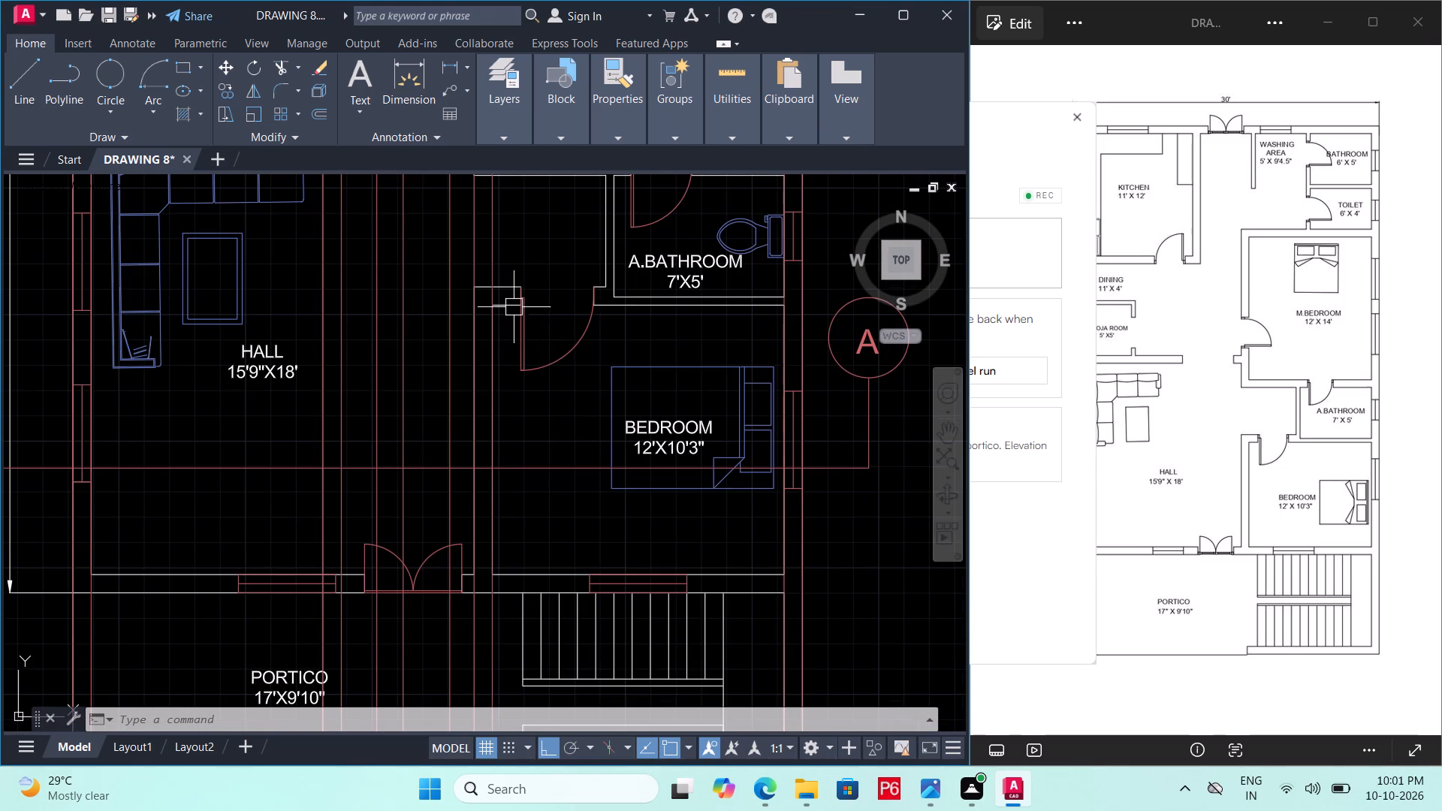
text(XLK)
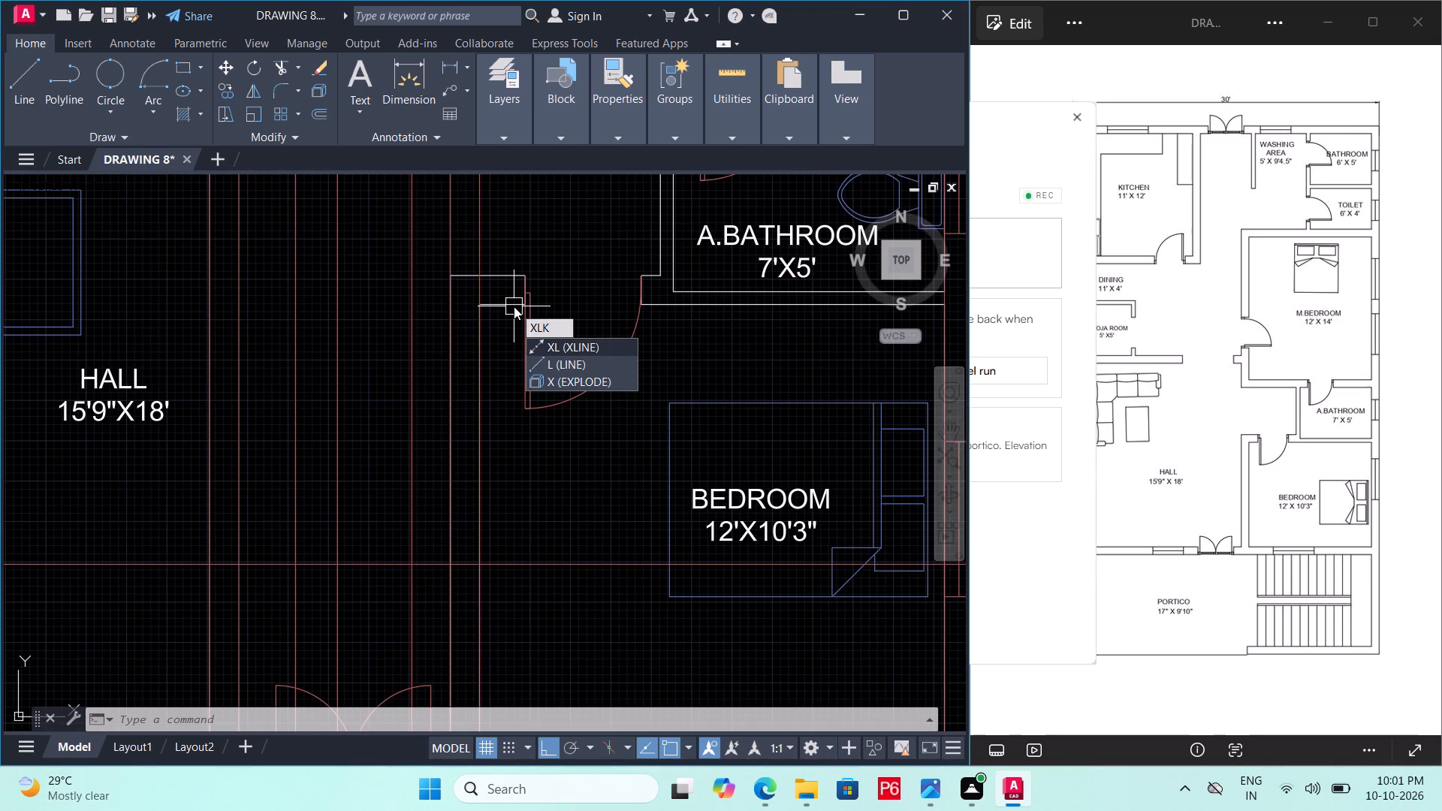
key(BackSpace)
key(space)
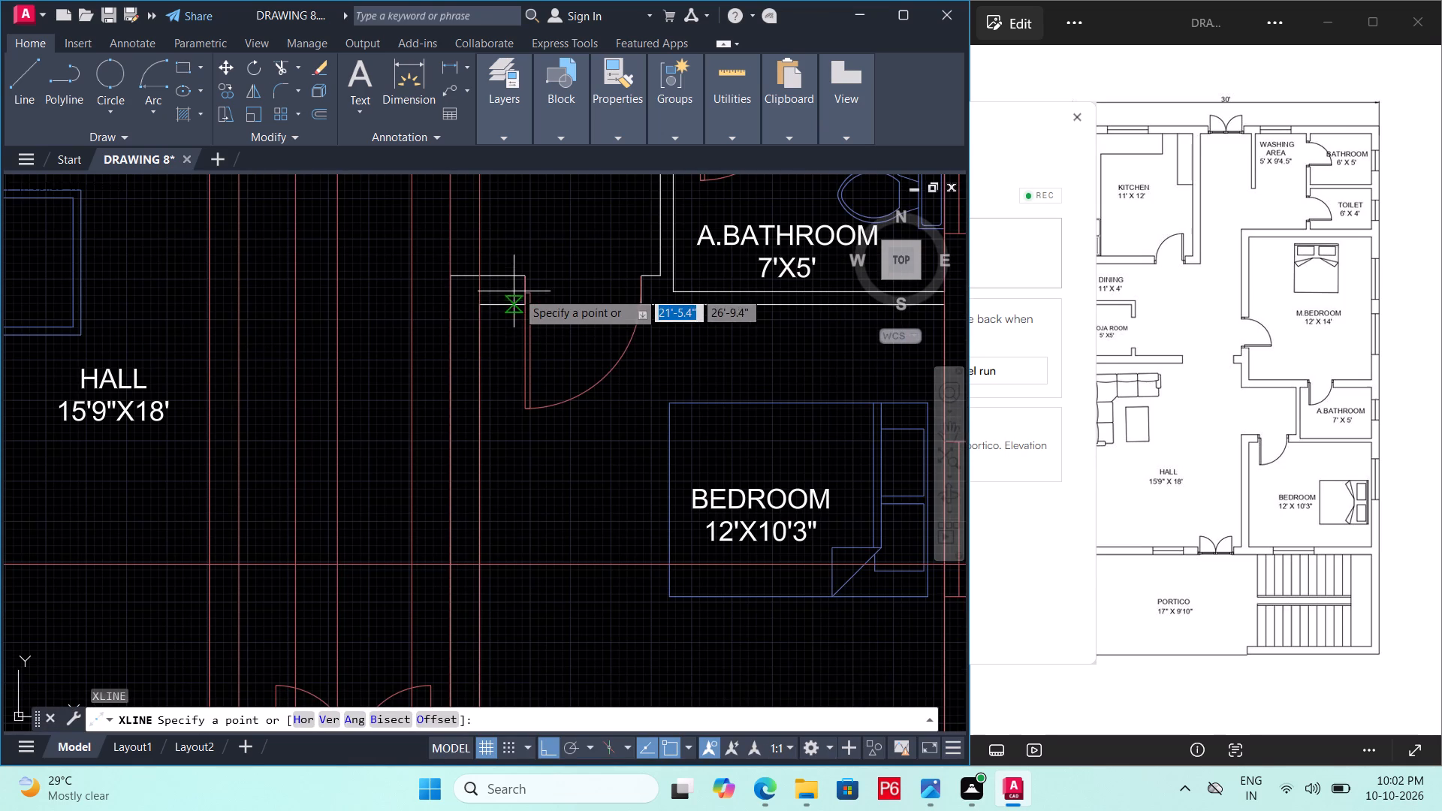
scroll(520, 296, up, 2)
click(532, 321)
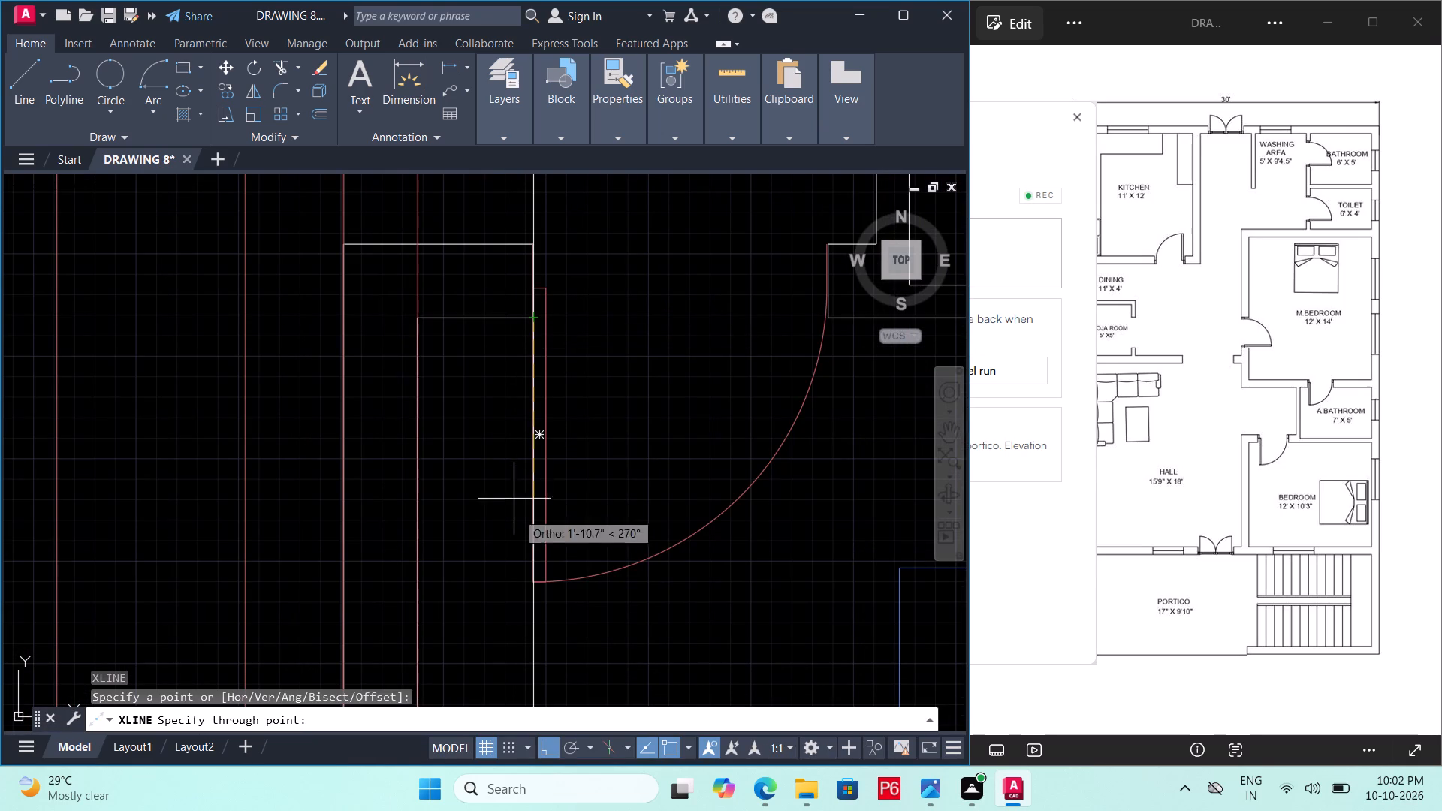
click(517, 519)
key(space)
key(space)
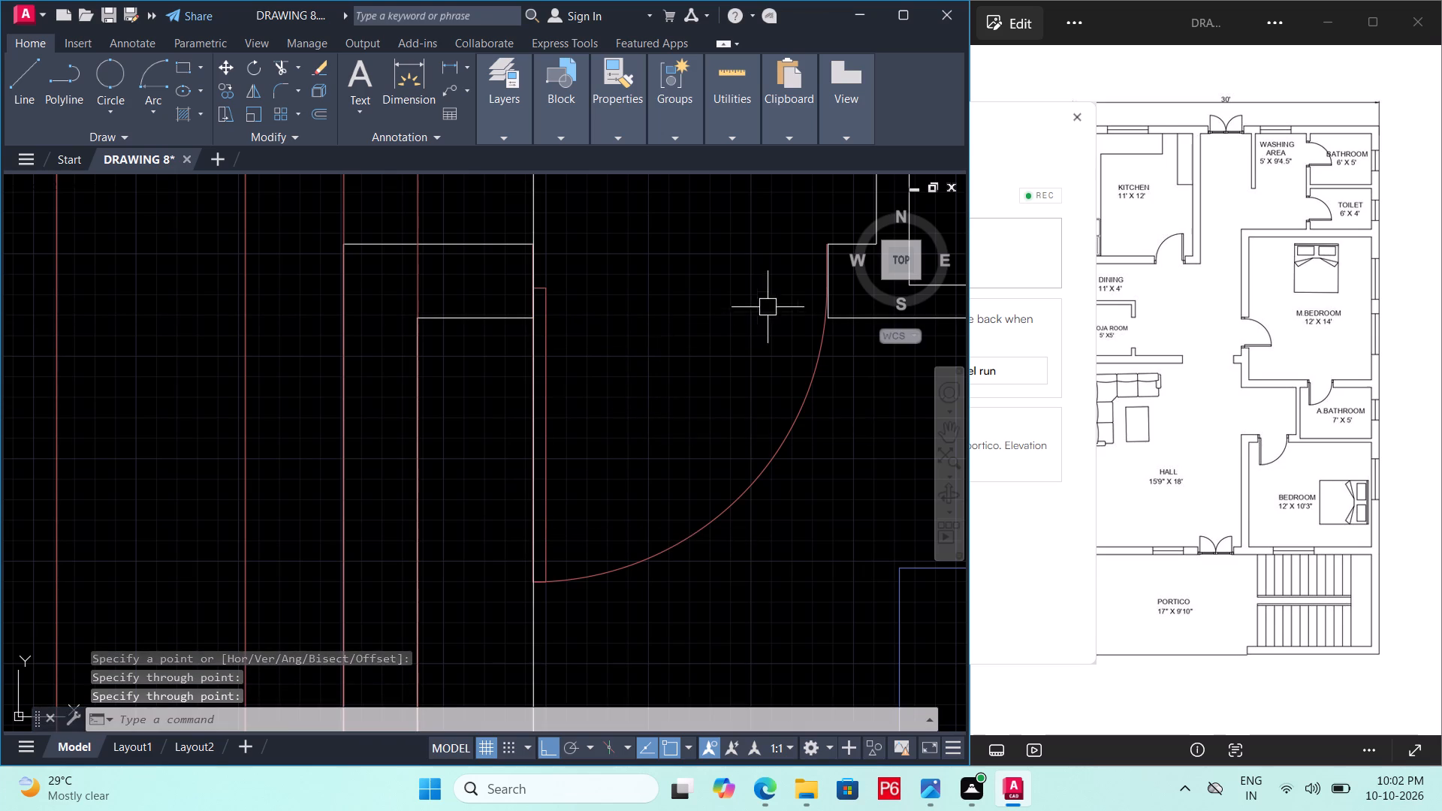
double_click(833, 325)
click(826, 466)
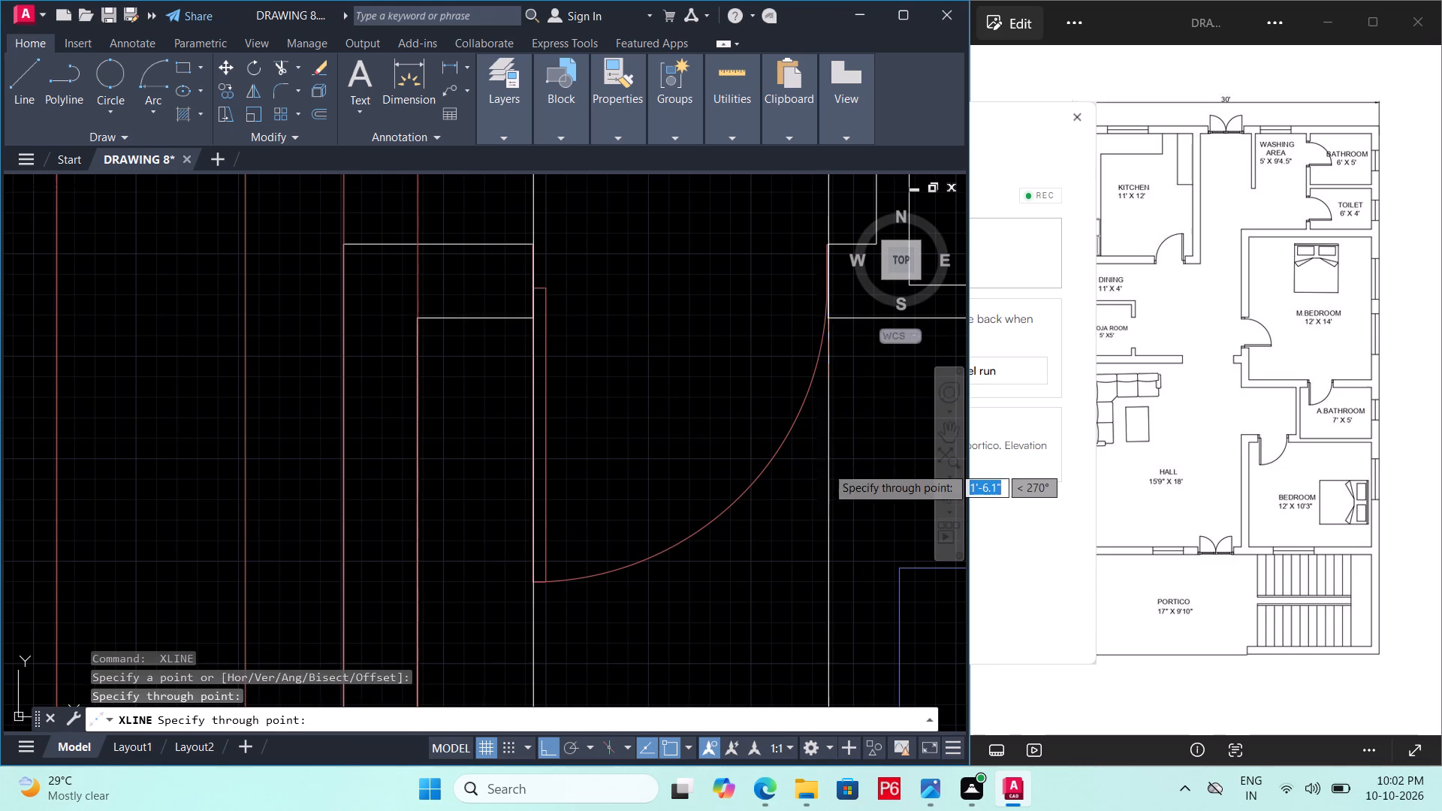
key(space)
scroll(619, 406, down, 3)
middle_drag(621, 464, 599, 219)
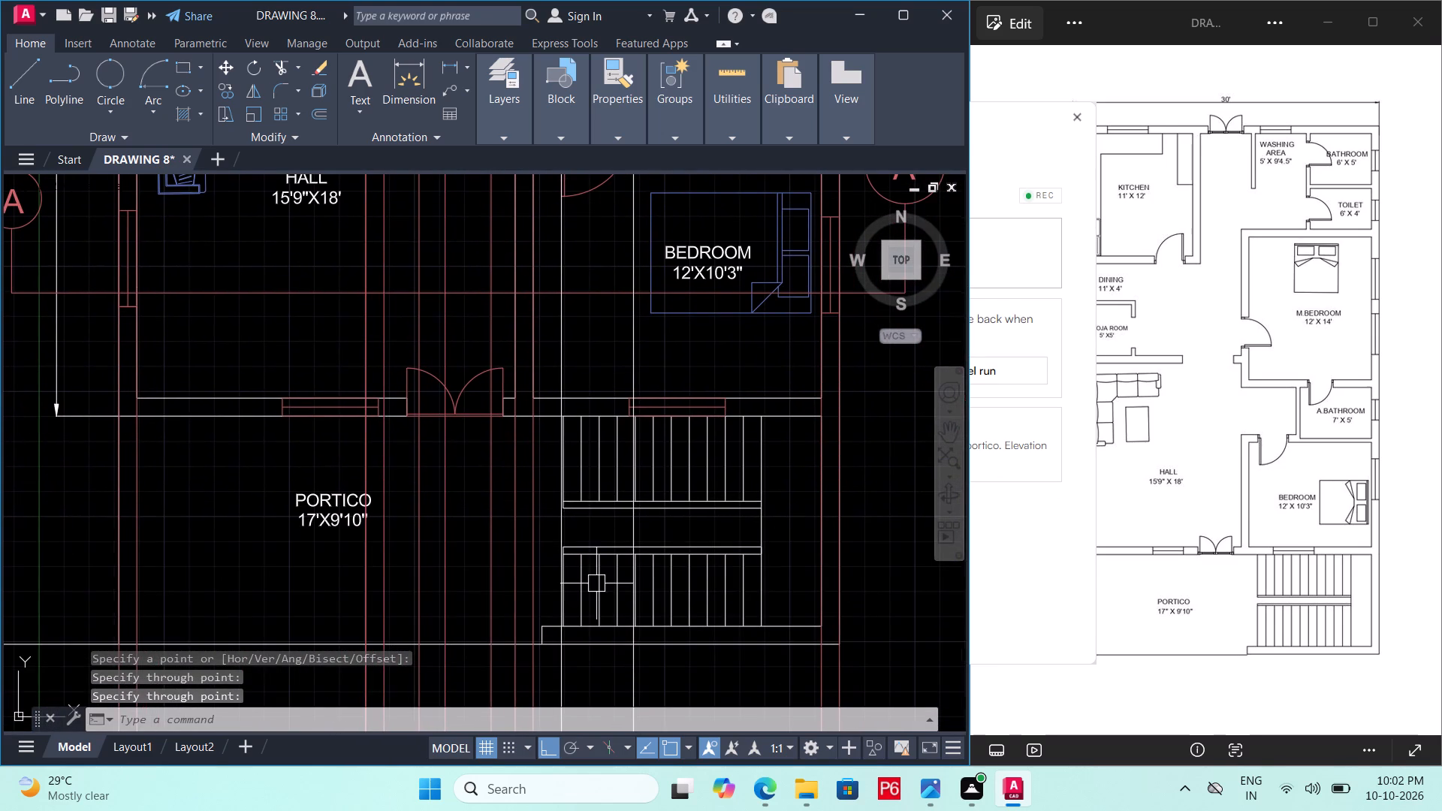
key(ctrl+s)
key(ctrl+s)
Draw the Bedroom door outline 7' high from the ground line between its two projected construction lines.
middle_drag(605, 604, 628, 246)
middle_drag(622, 564, 626, 359)
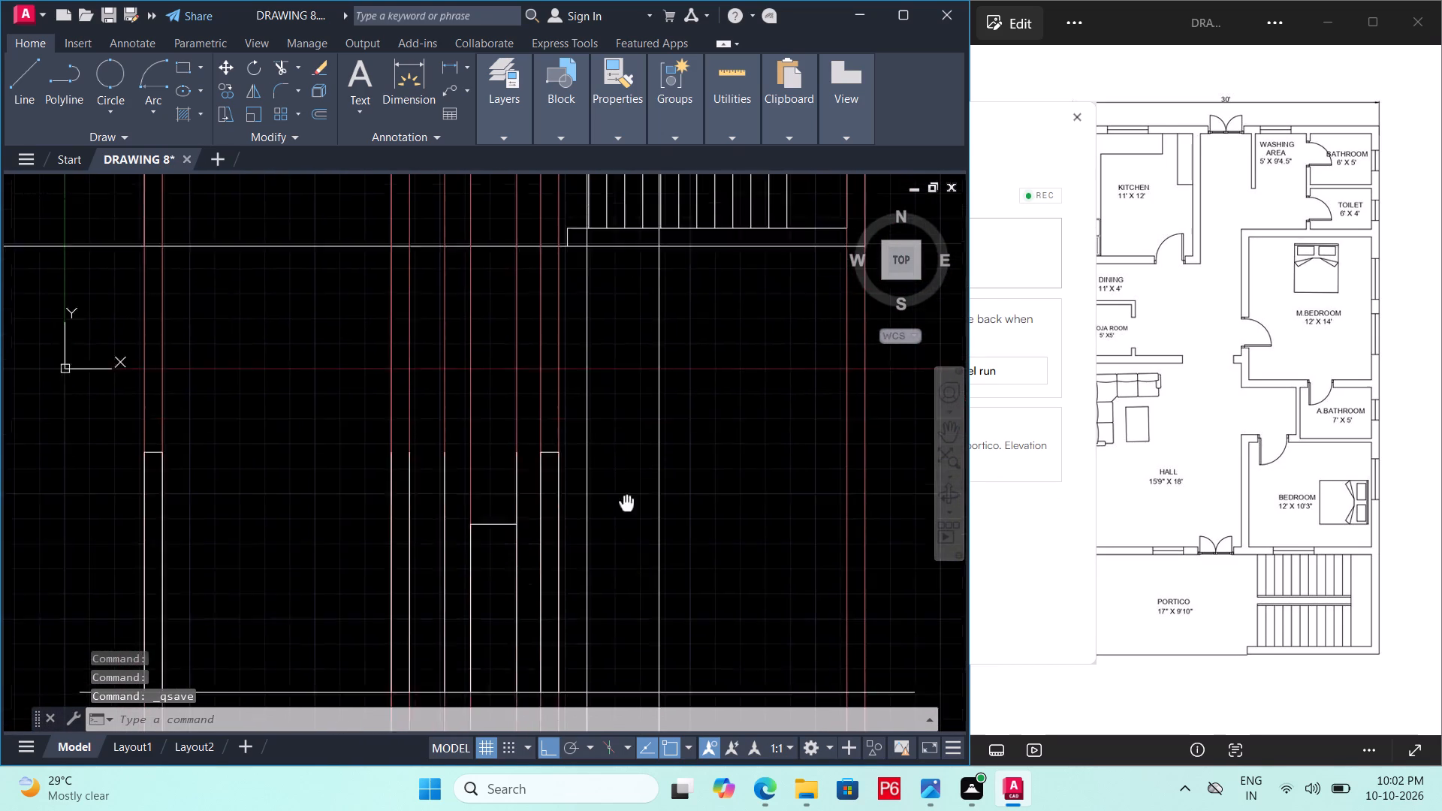
middle_drag(626, 359, 629, 276)
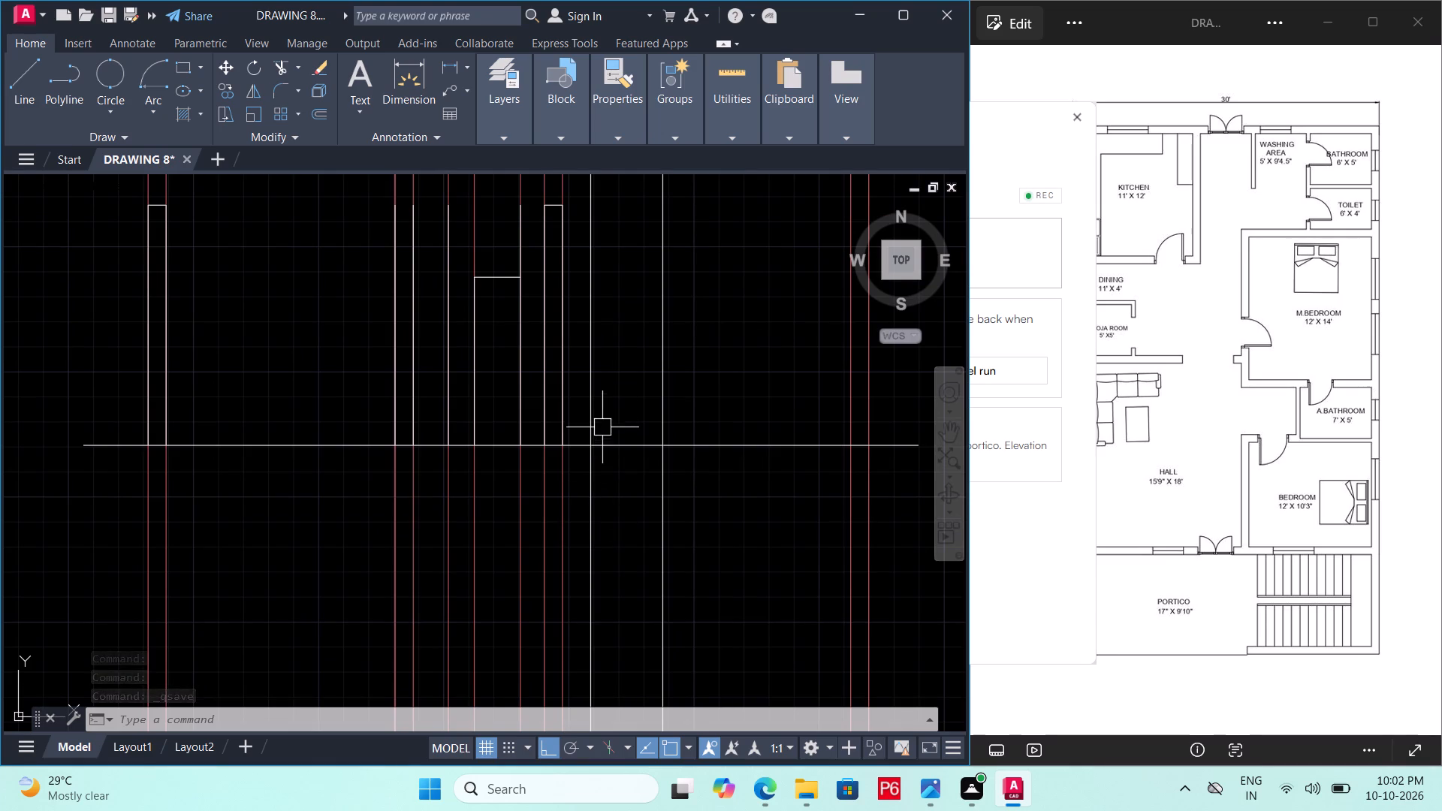
text(L)
key(space)
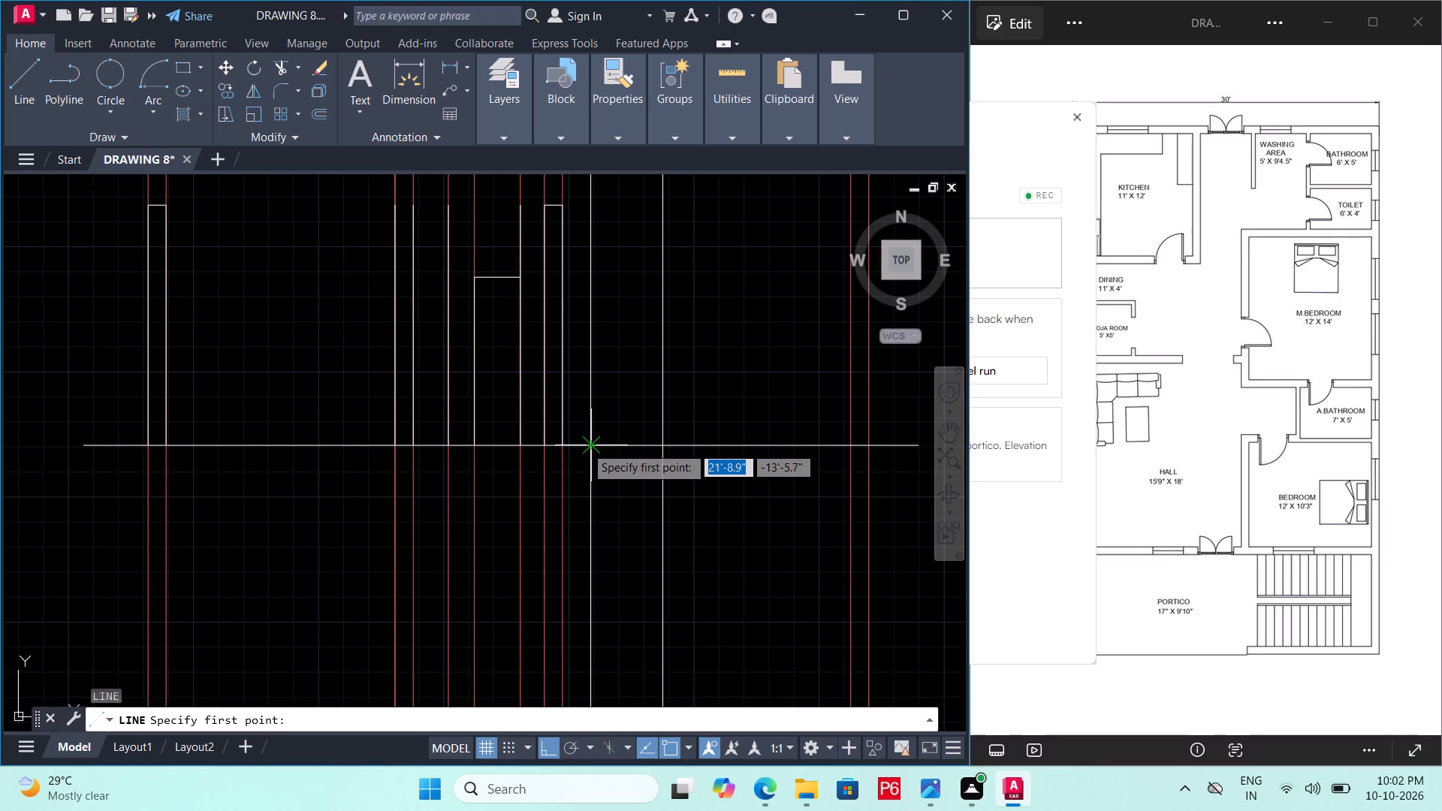
click(587, 446)
drag(587, 446, 596, 393)
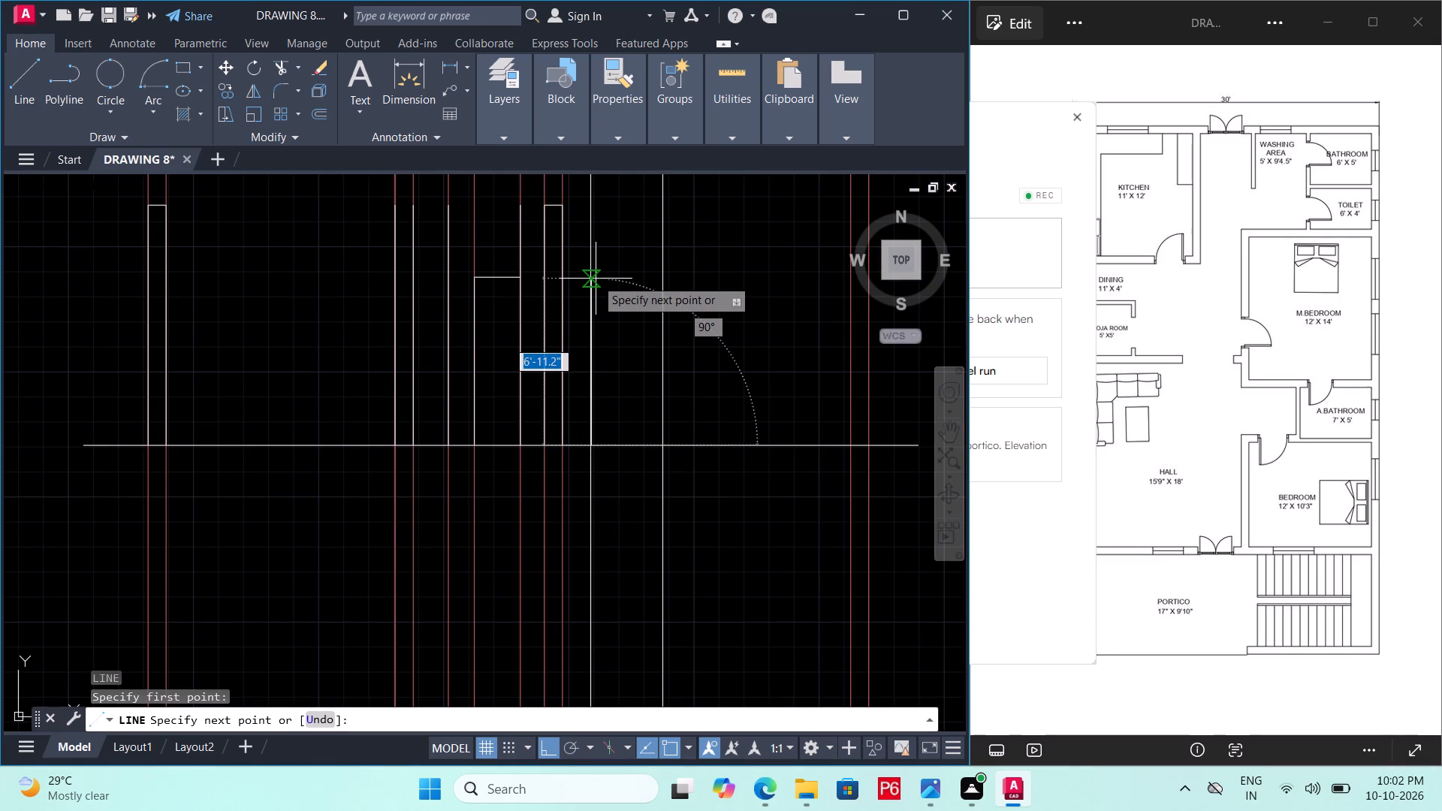
text(7')
key(Return)
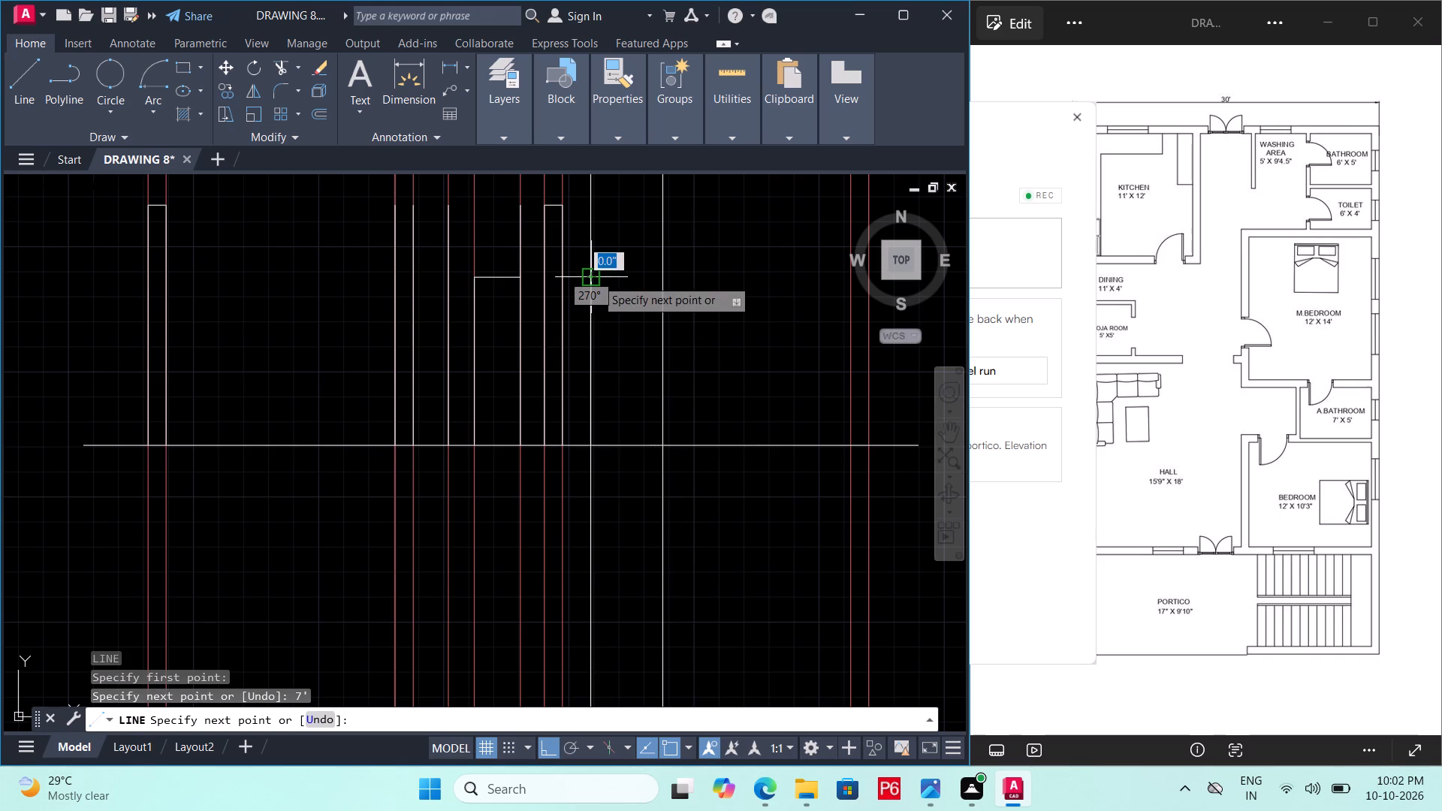
click(669, 274)
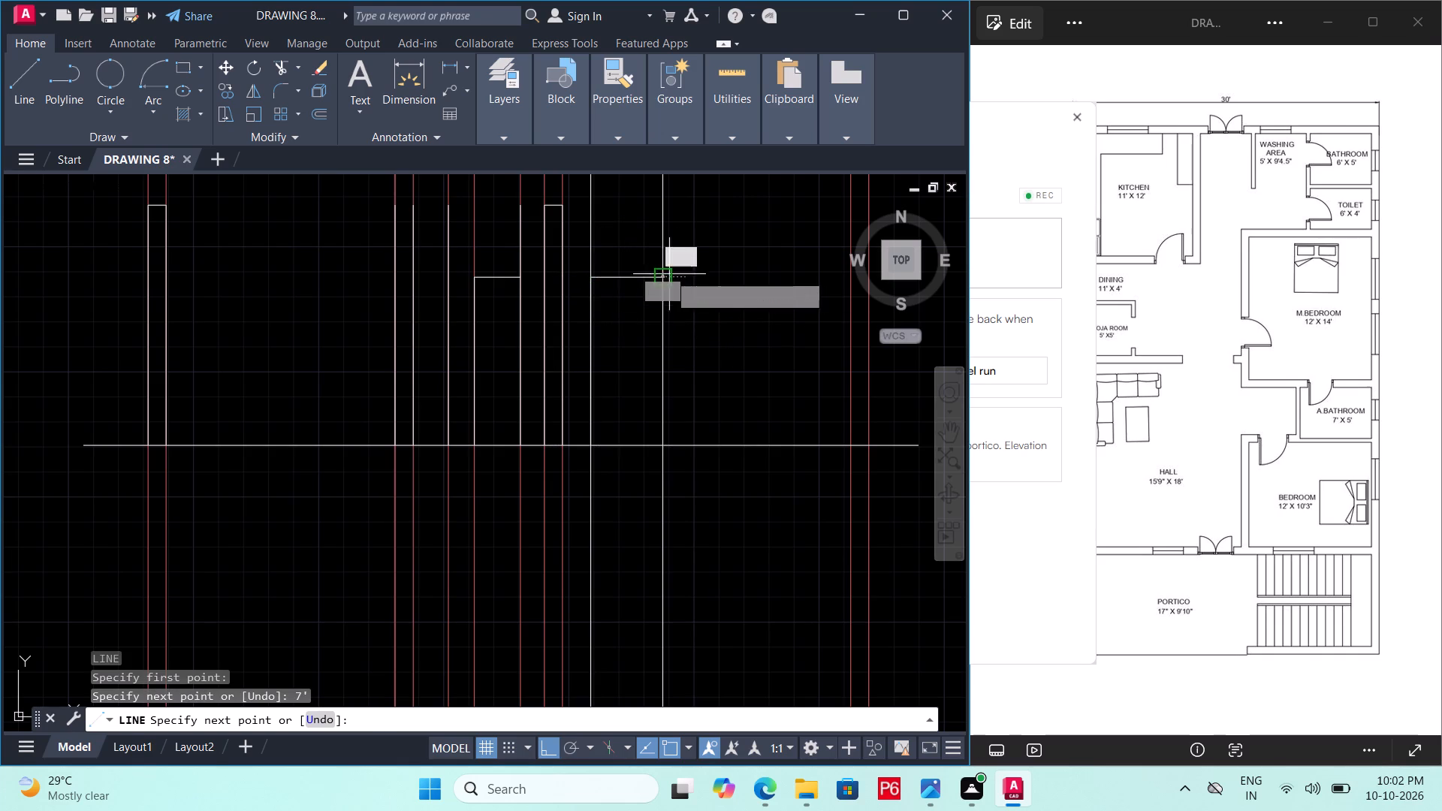
click(662, 442)
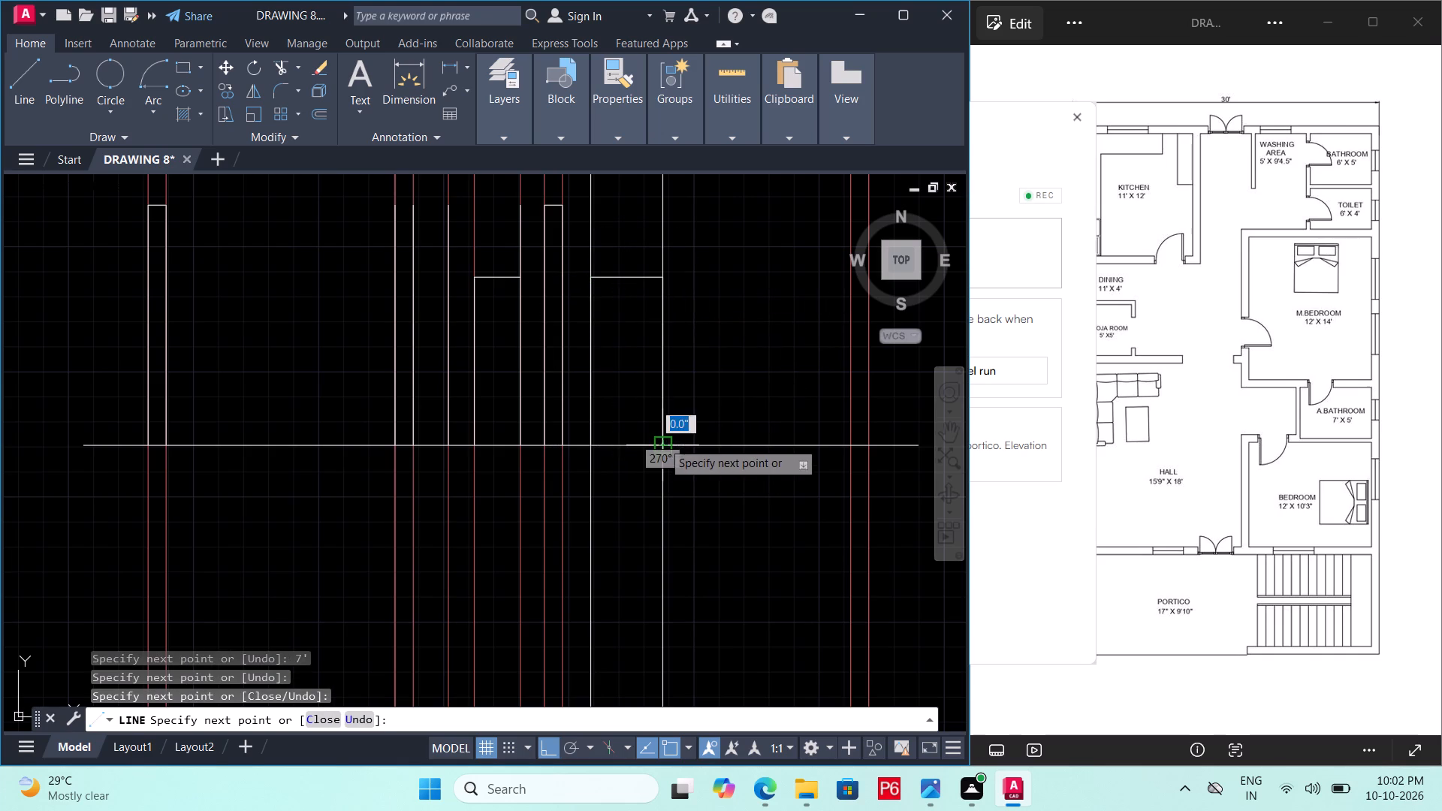
key(Escape)
Draw a 10' vertical line up from the ground line on the inner-face construction line of the Bedroom's exterior wall, and save.
middle_drag(642, 444, 575, 699)
scroll(642, 444, down, 1)
middle_drag(608, 549, 608, 550)
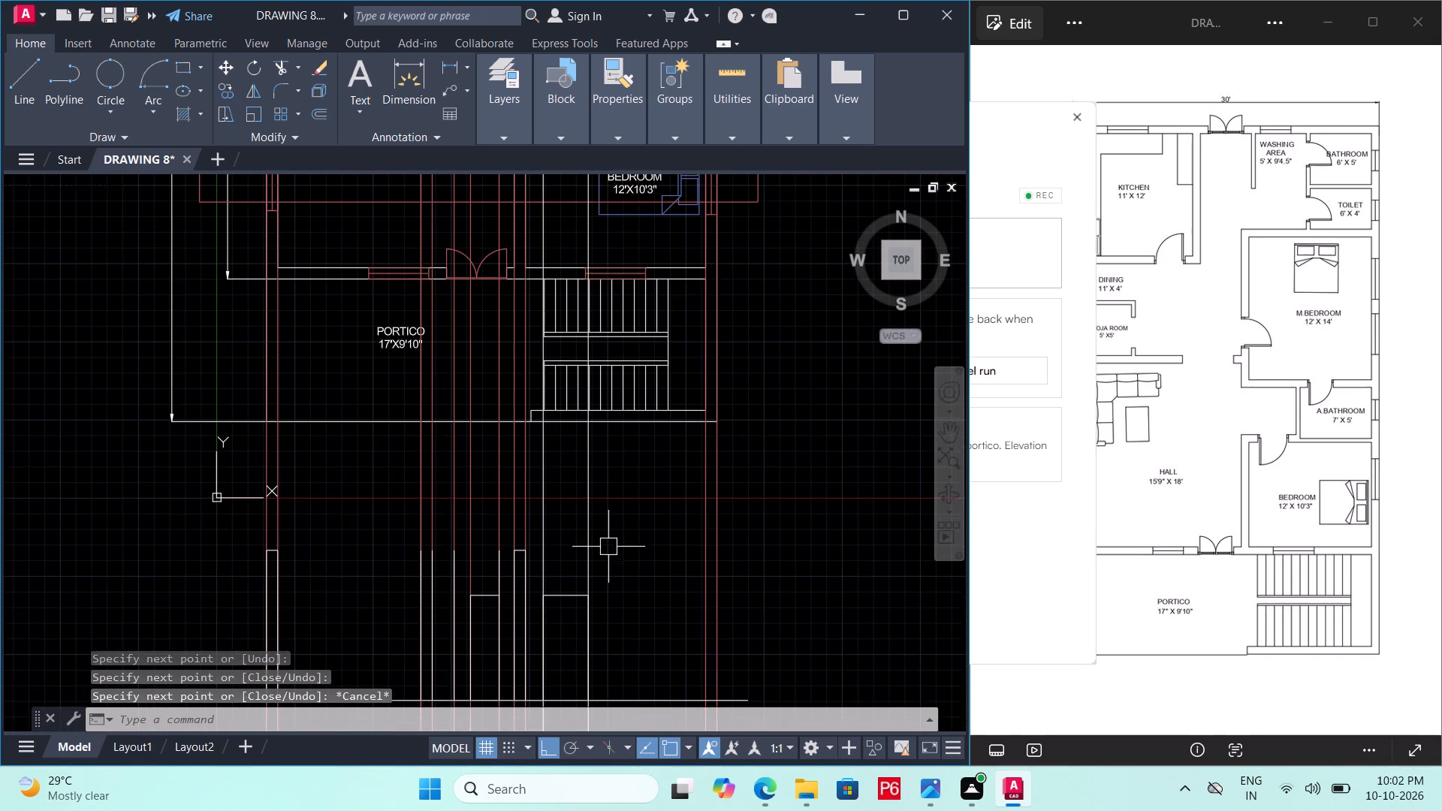
middle_drag(608, 550, 592, 448)
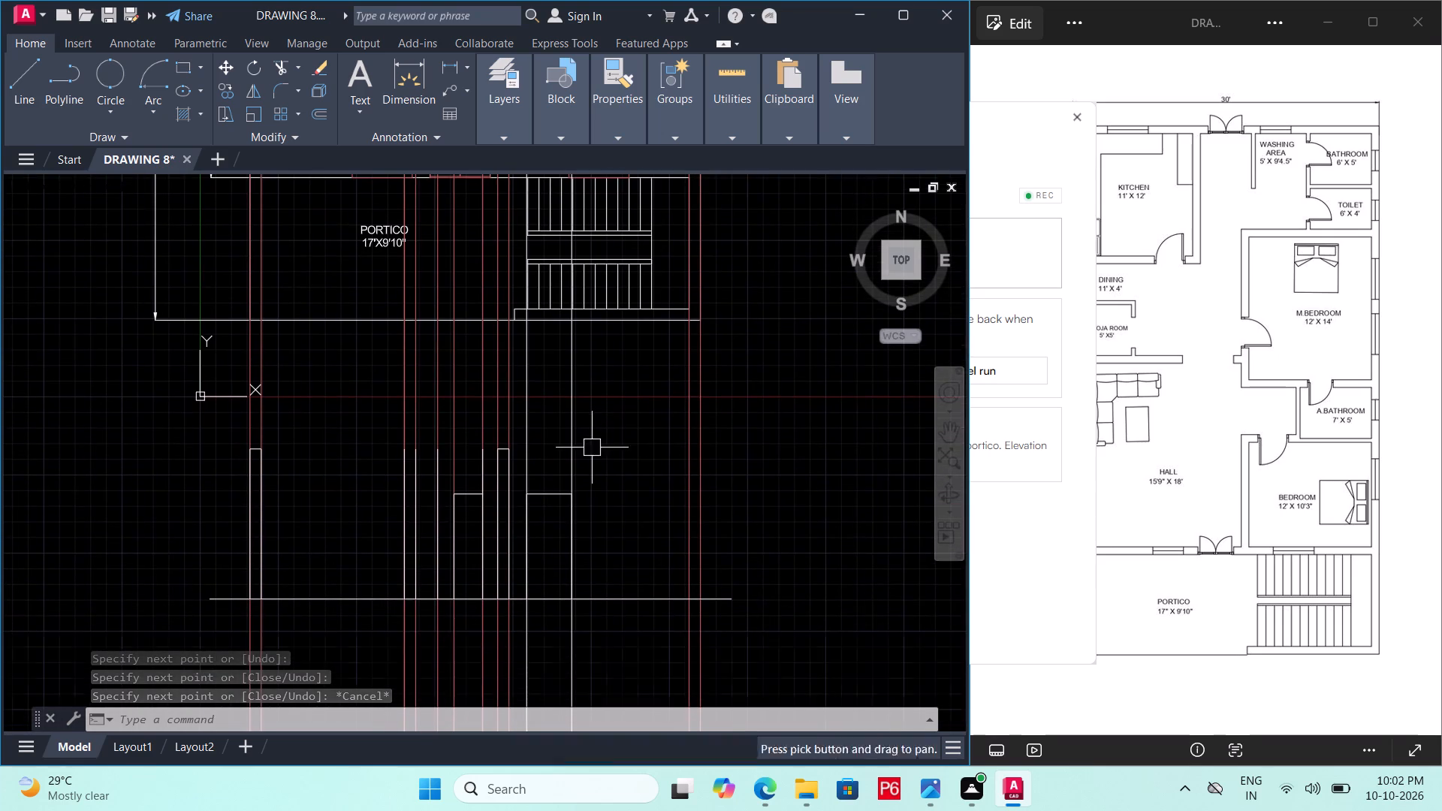
text(L)
key(space)
scroll(692, 591, up, 2)
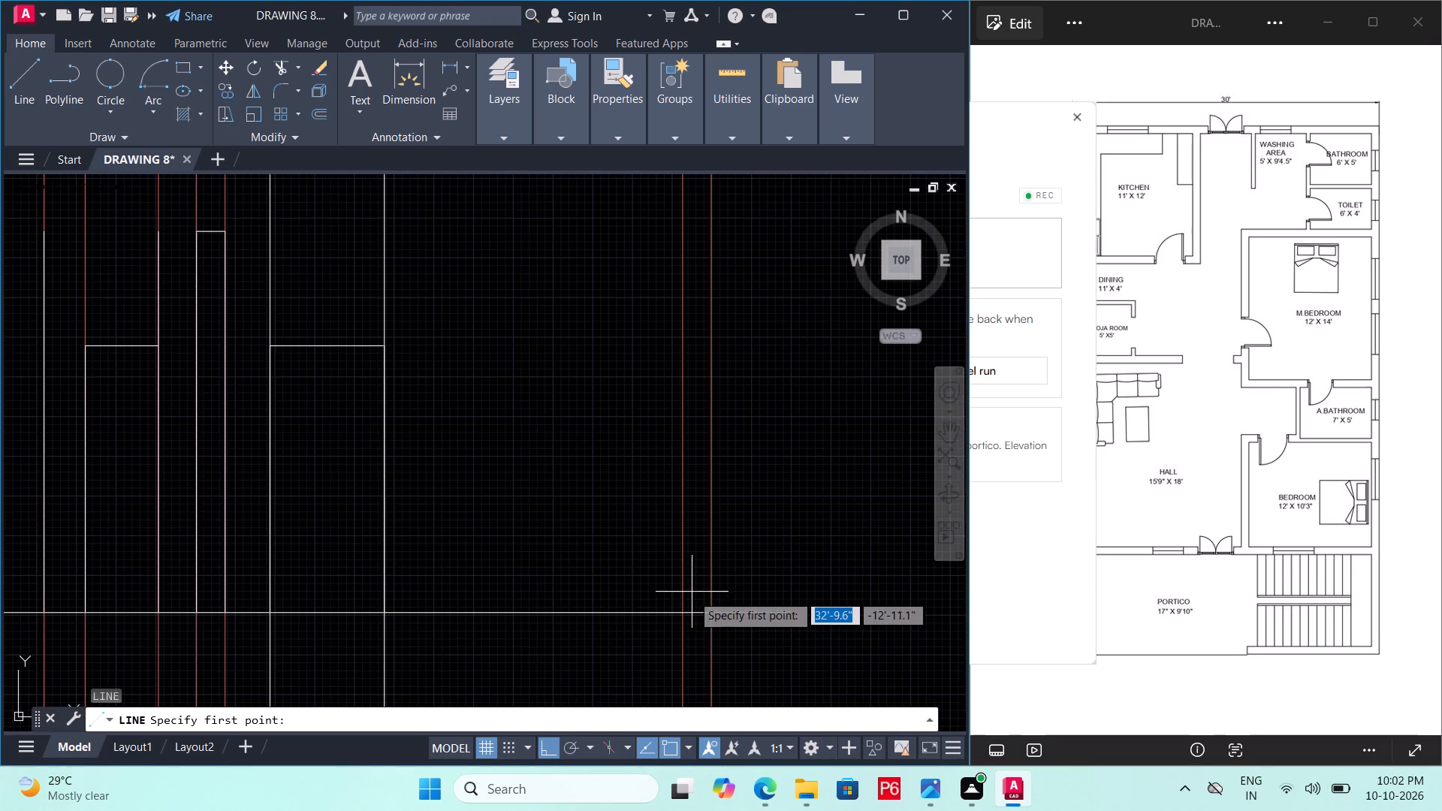
drag(679, 612, 679, 585)
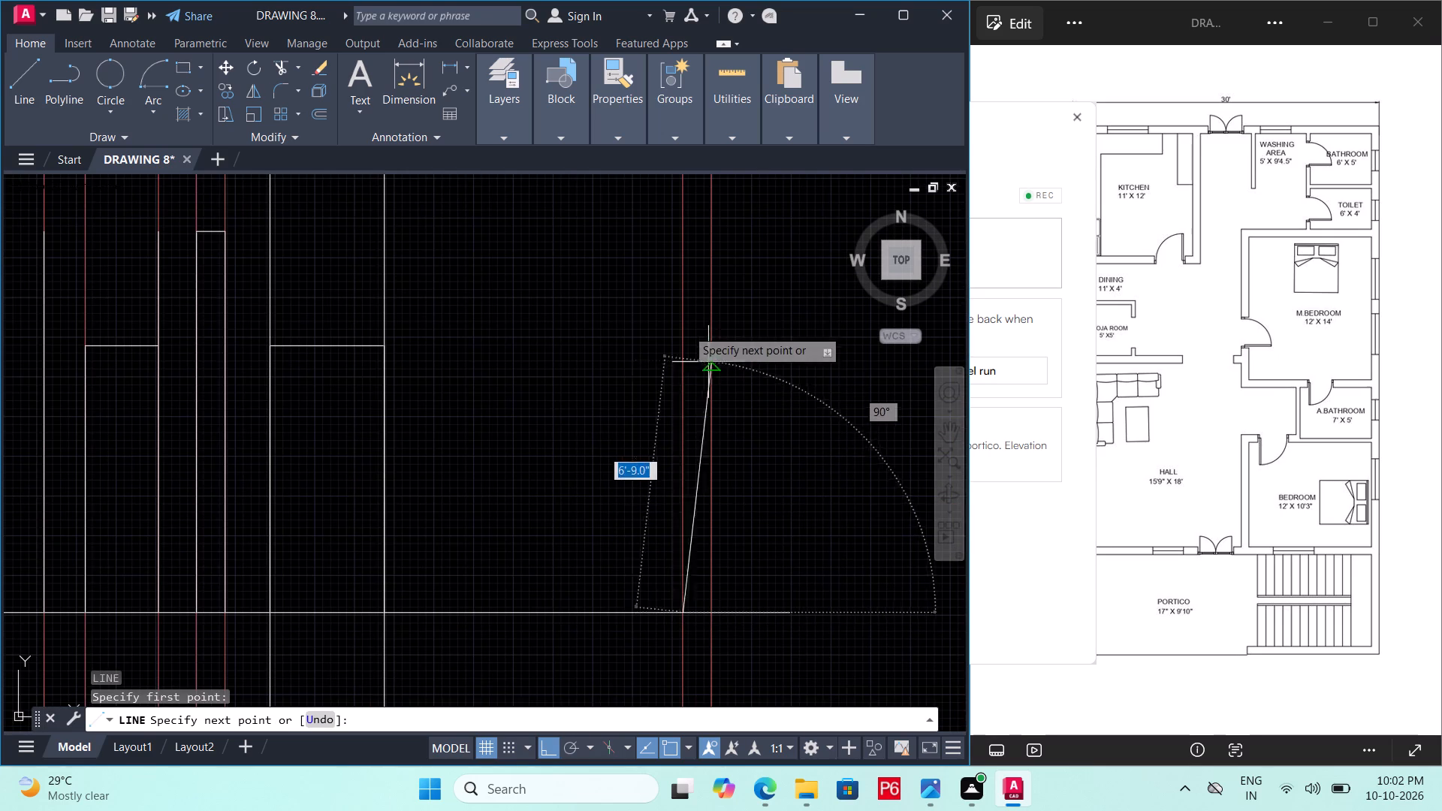
key(1)
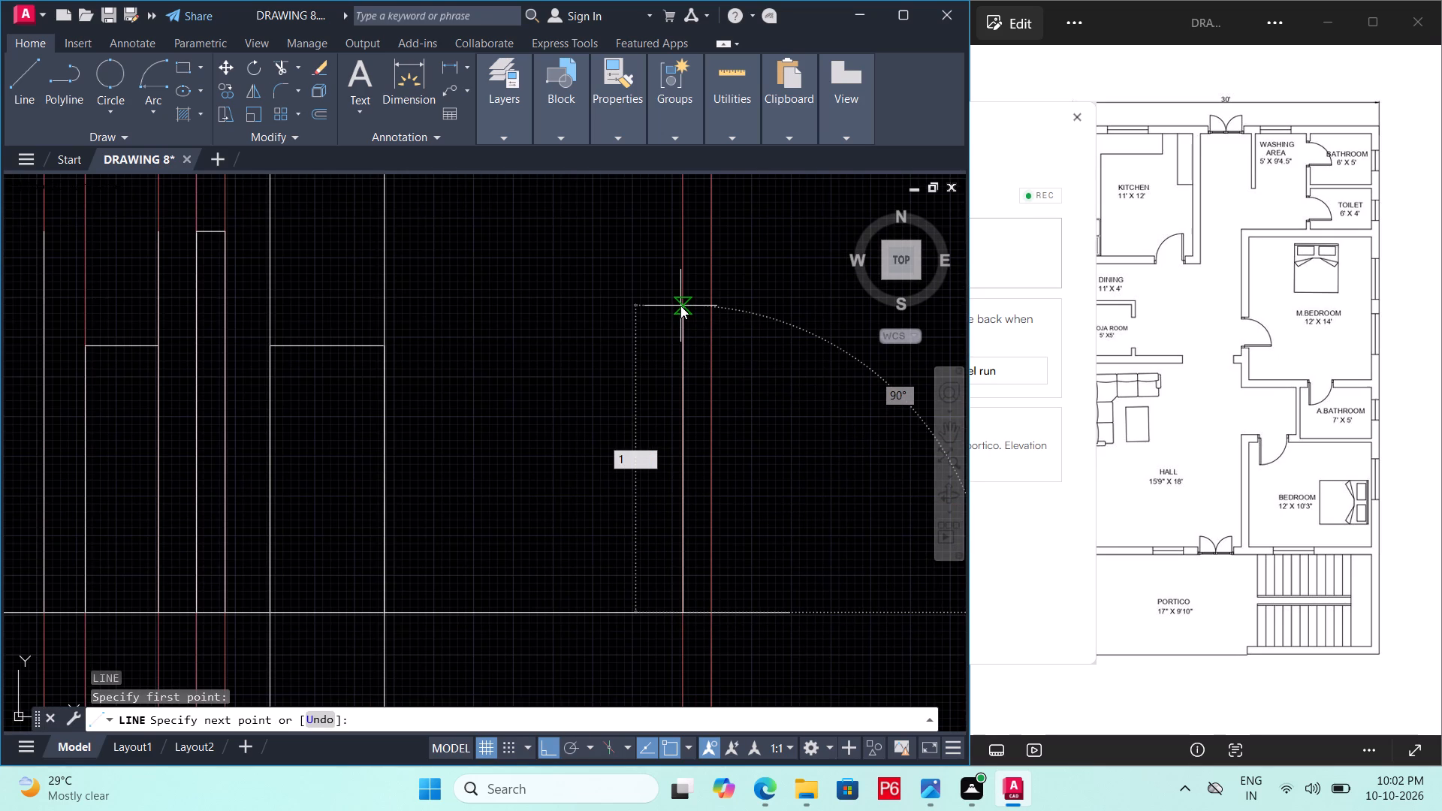
text(0')
key(Return)
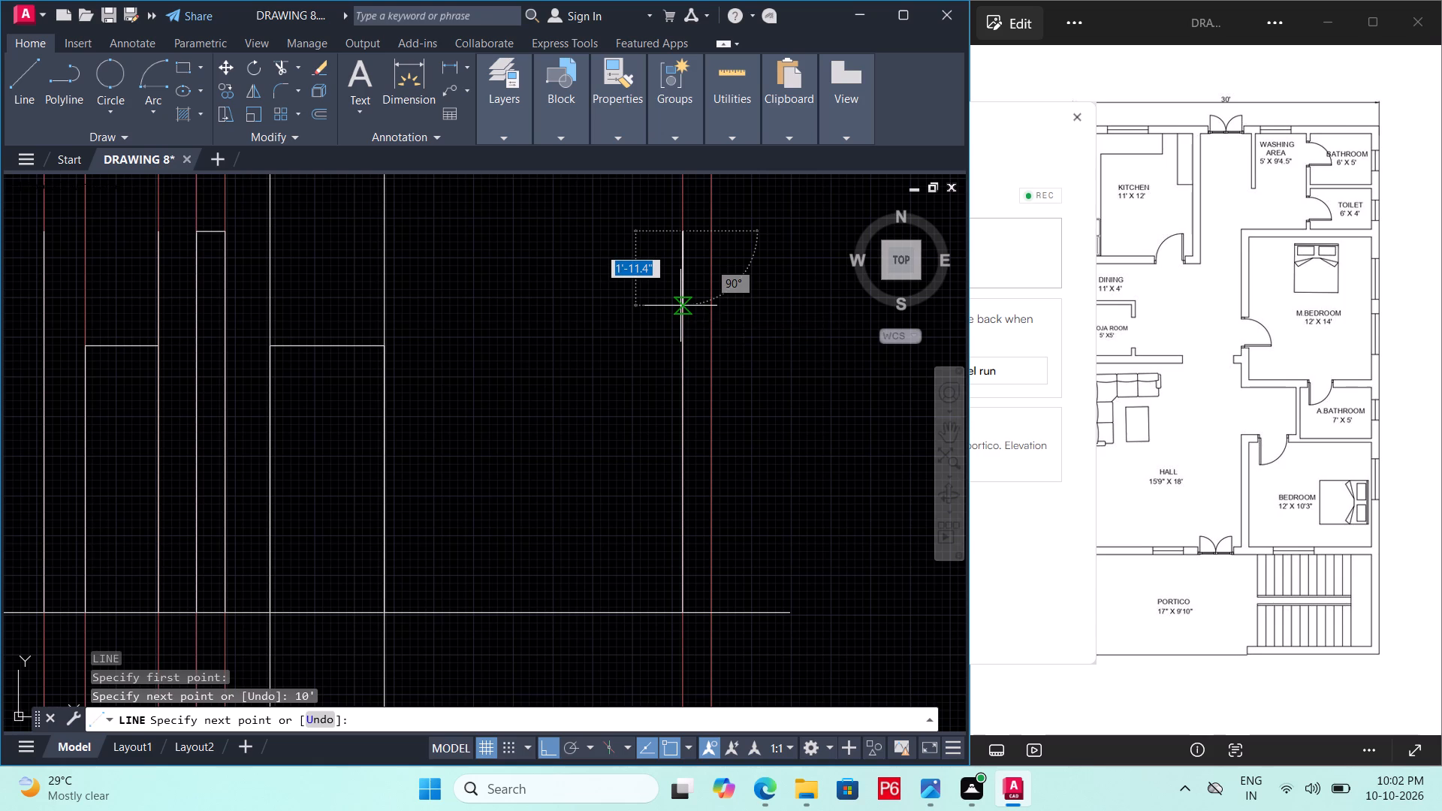
key(ctrl+s)
key(ctrl+s)
key(ctrl+Escape)
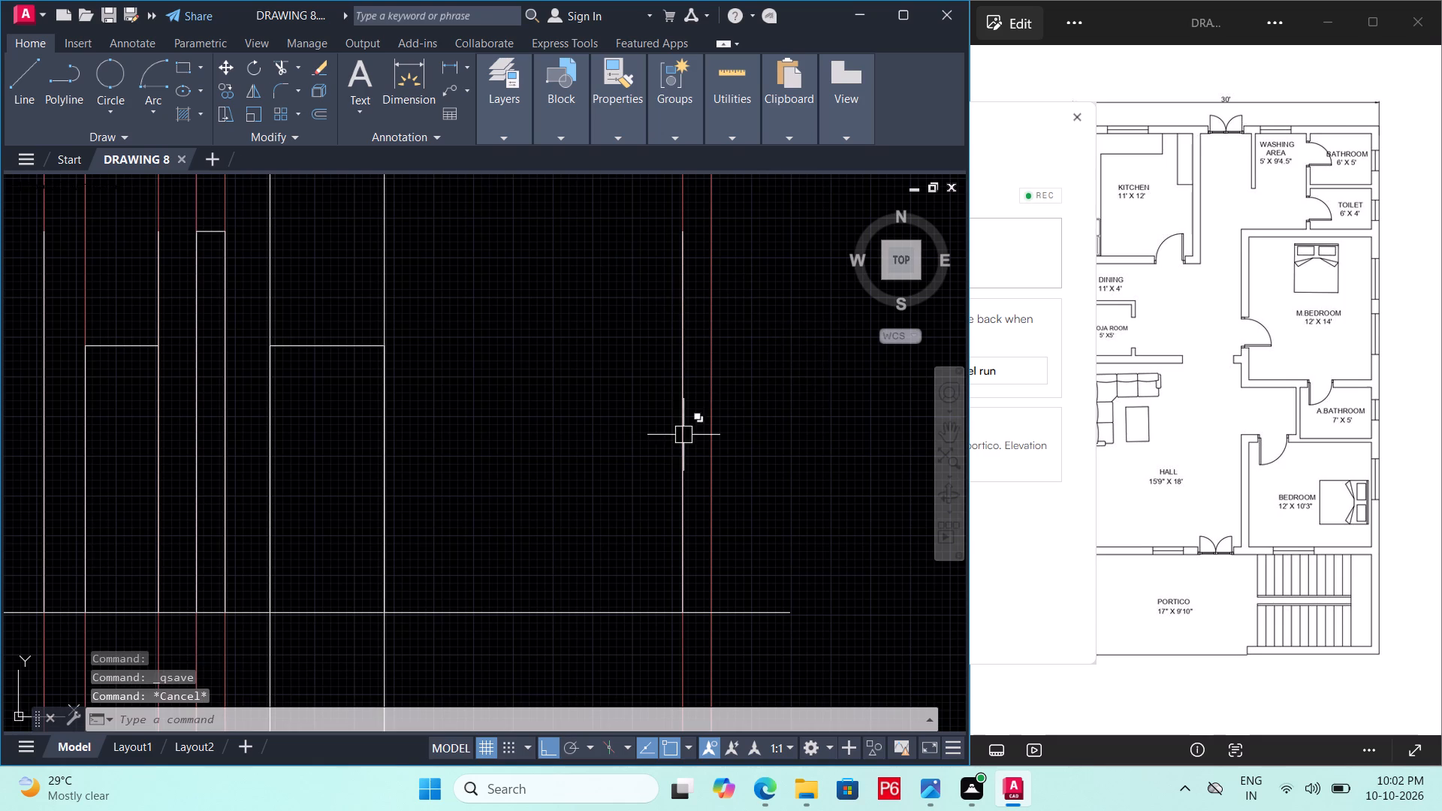
Draw a 10' vertical line up from the ground line on the outer-face construction line of the Bedroom's exterior wall, and save.
key(l)
key(space)
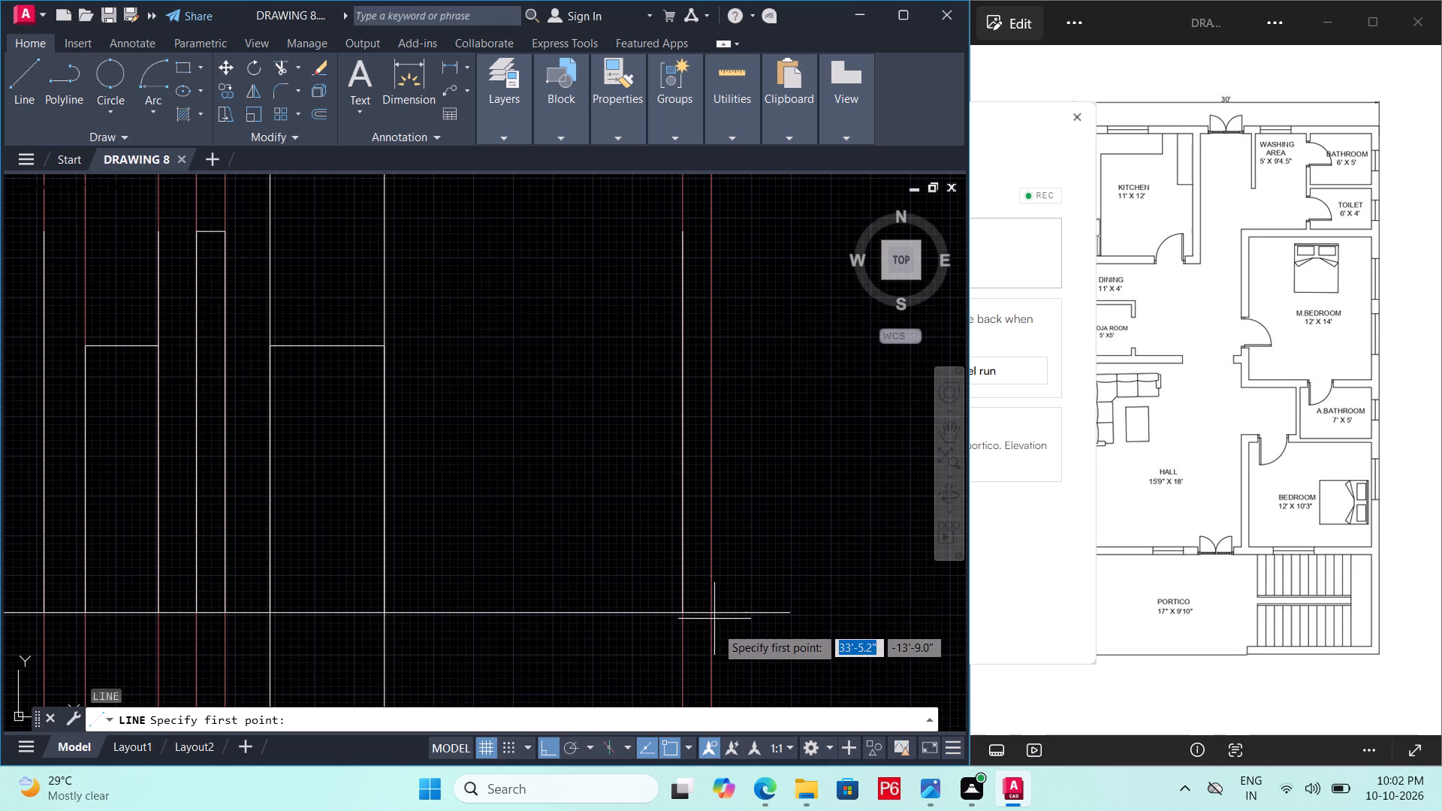
drag(714, 613, 719, 586)
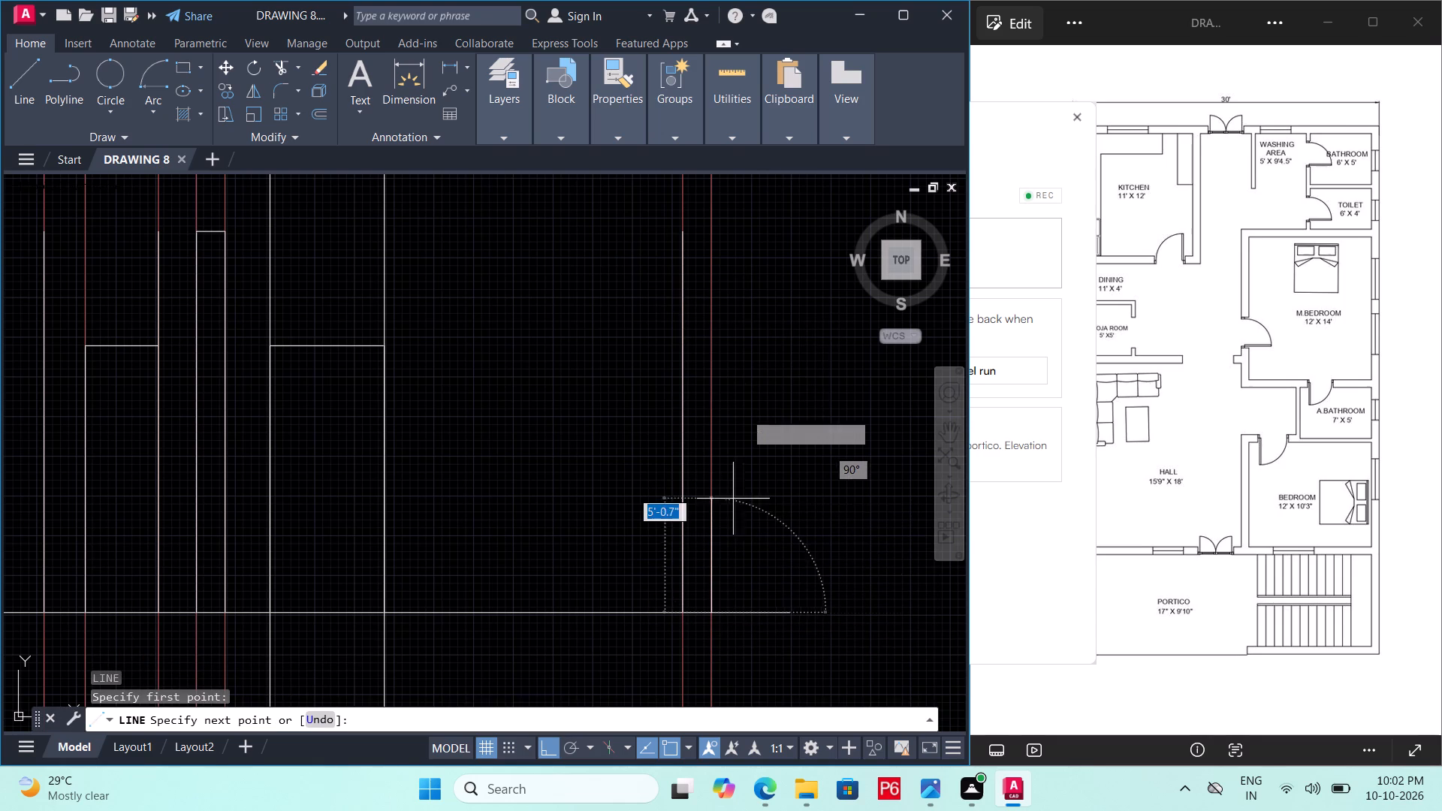
text(10')
key(Return)
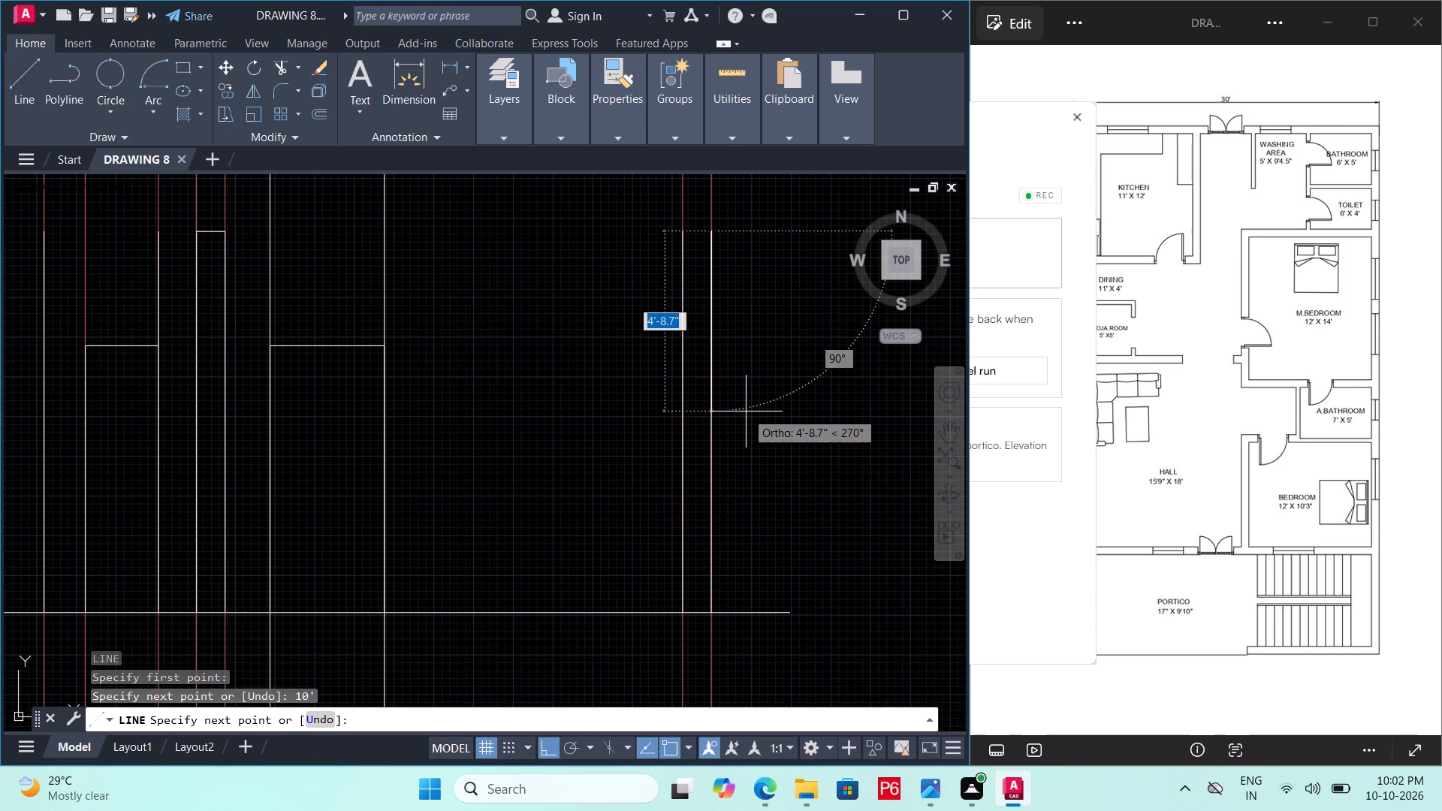
key(ctrl+s)
key(ctrl+s)
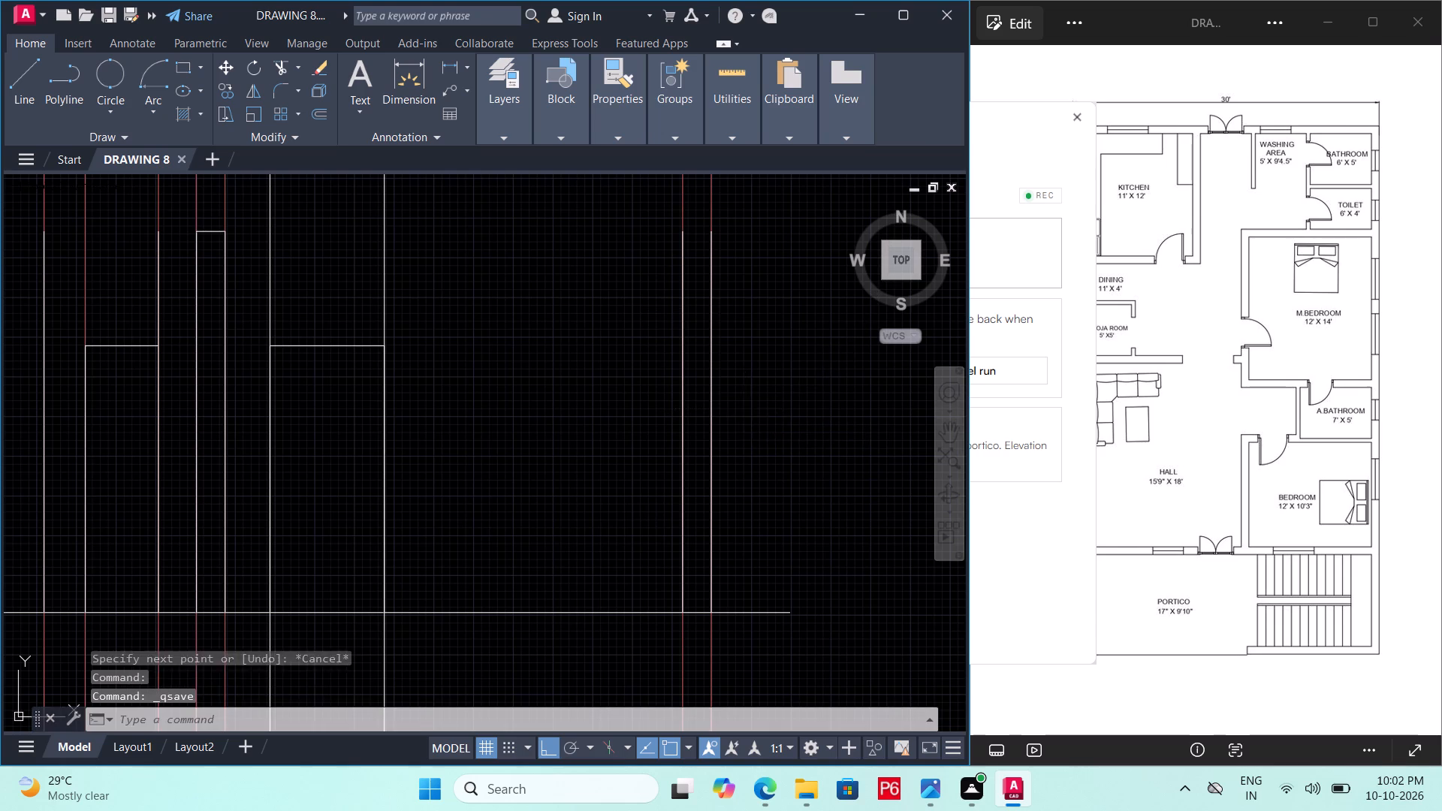
Draw a 30' horizontal top line across the section, joining the tops of the two outermost wall lines, and save.
scroll(744, 409, down, 1)
middle_drag(744, 409, 798, 511)
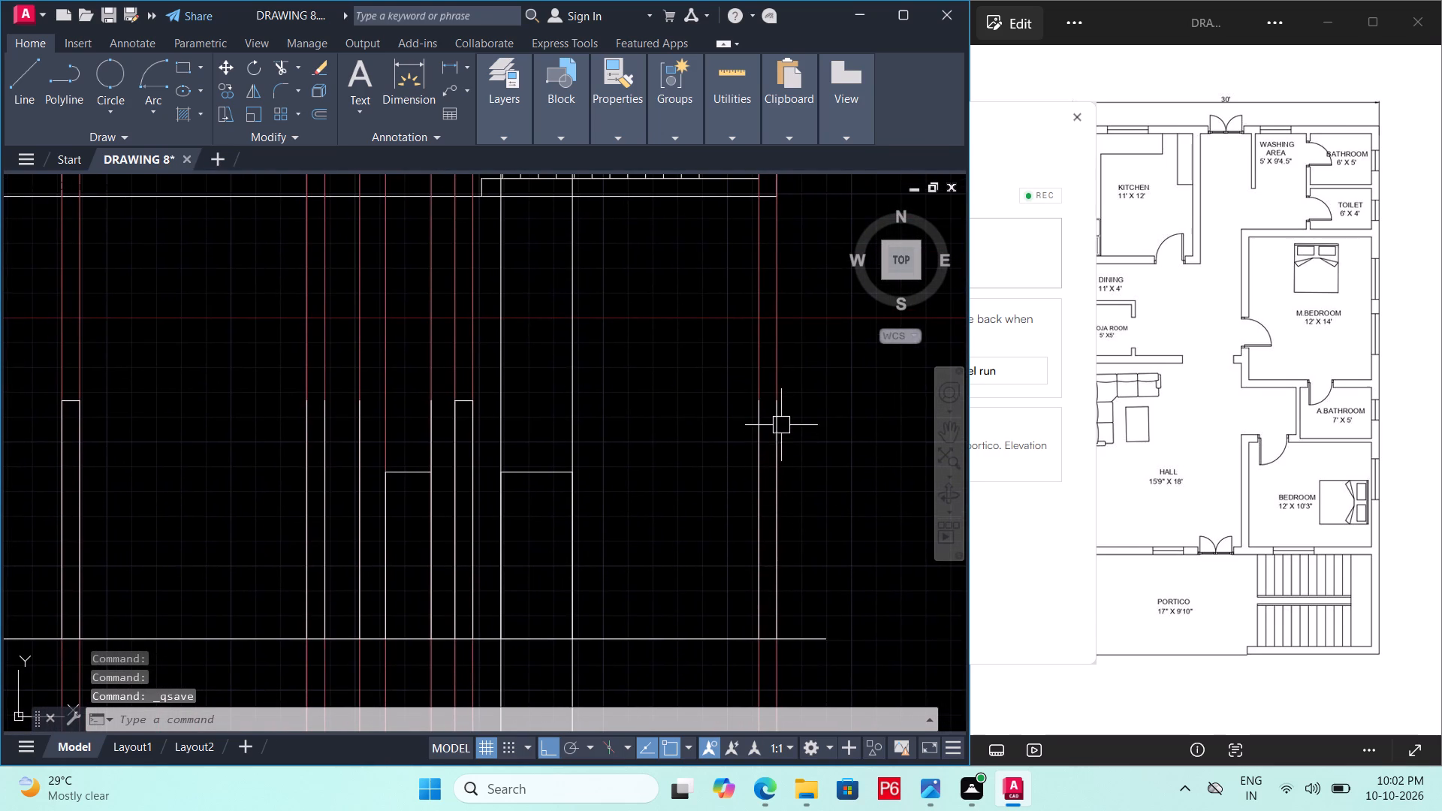
text(L)
key(space)
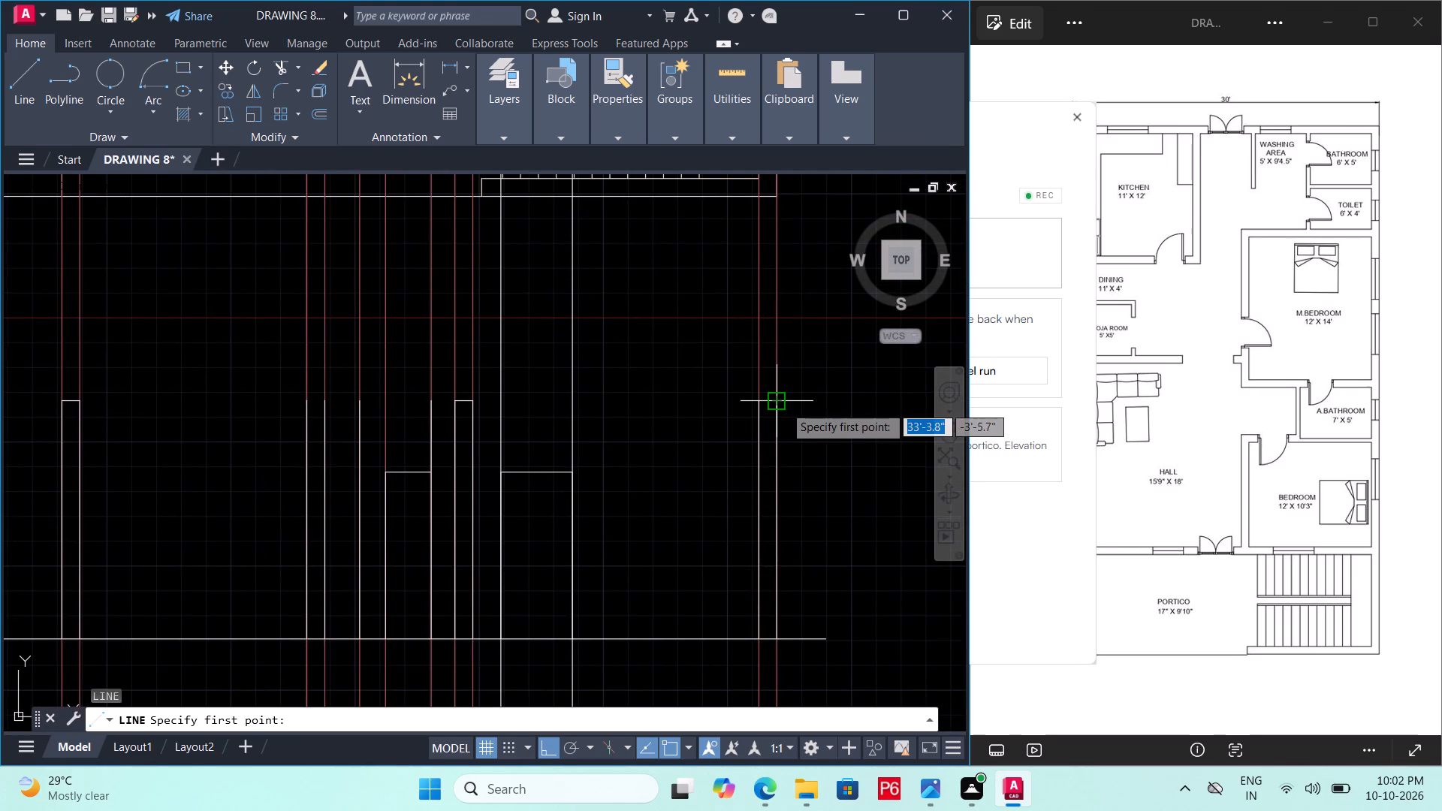
click(780, 402)
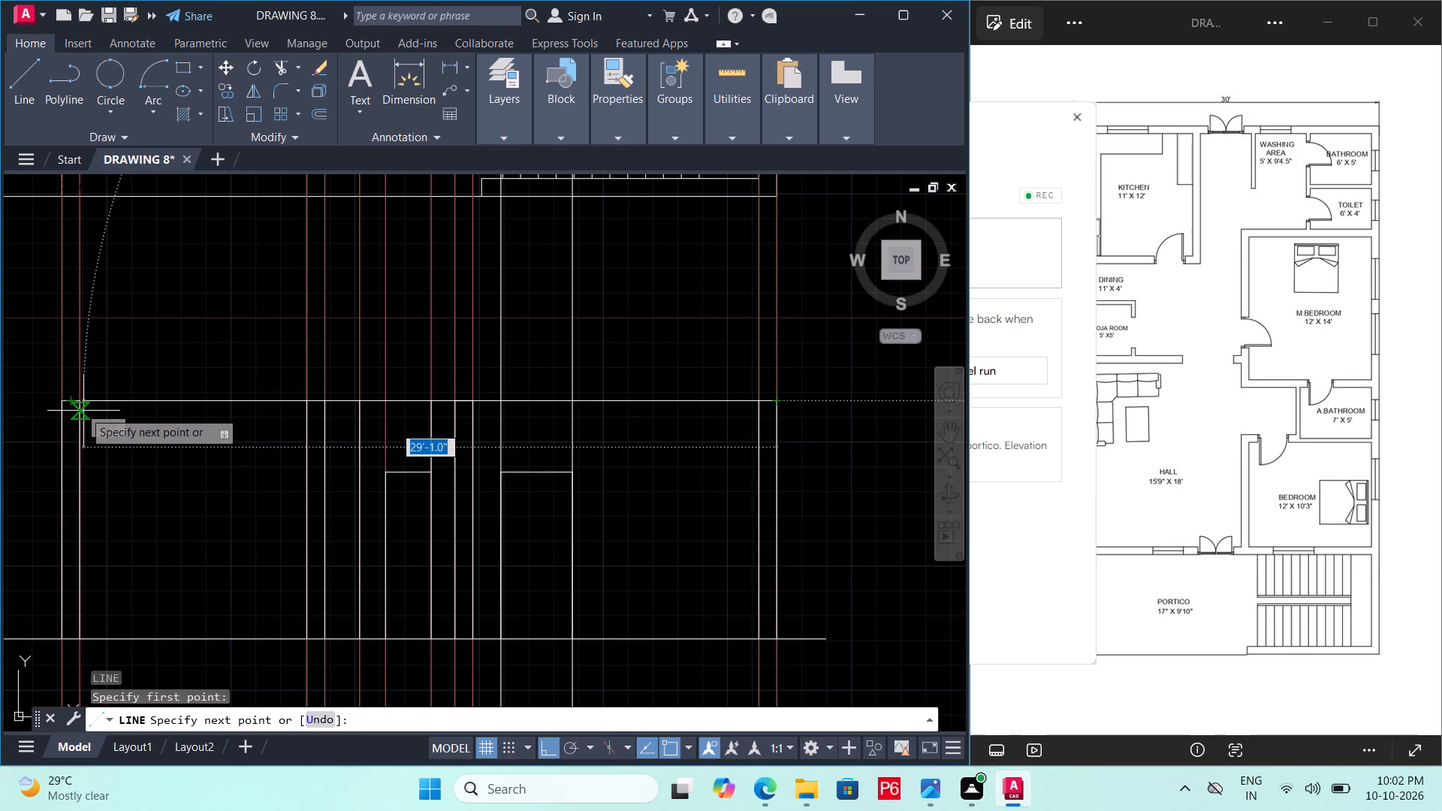
scroll(65, 409, up, 1)
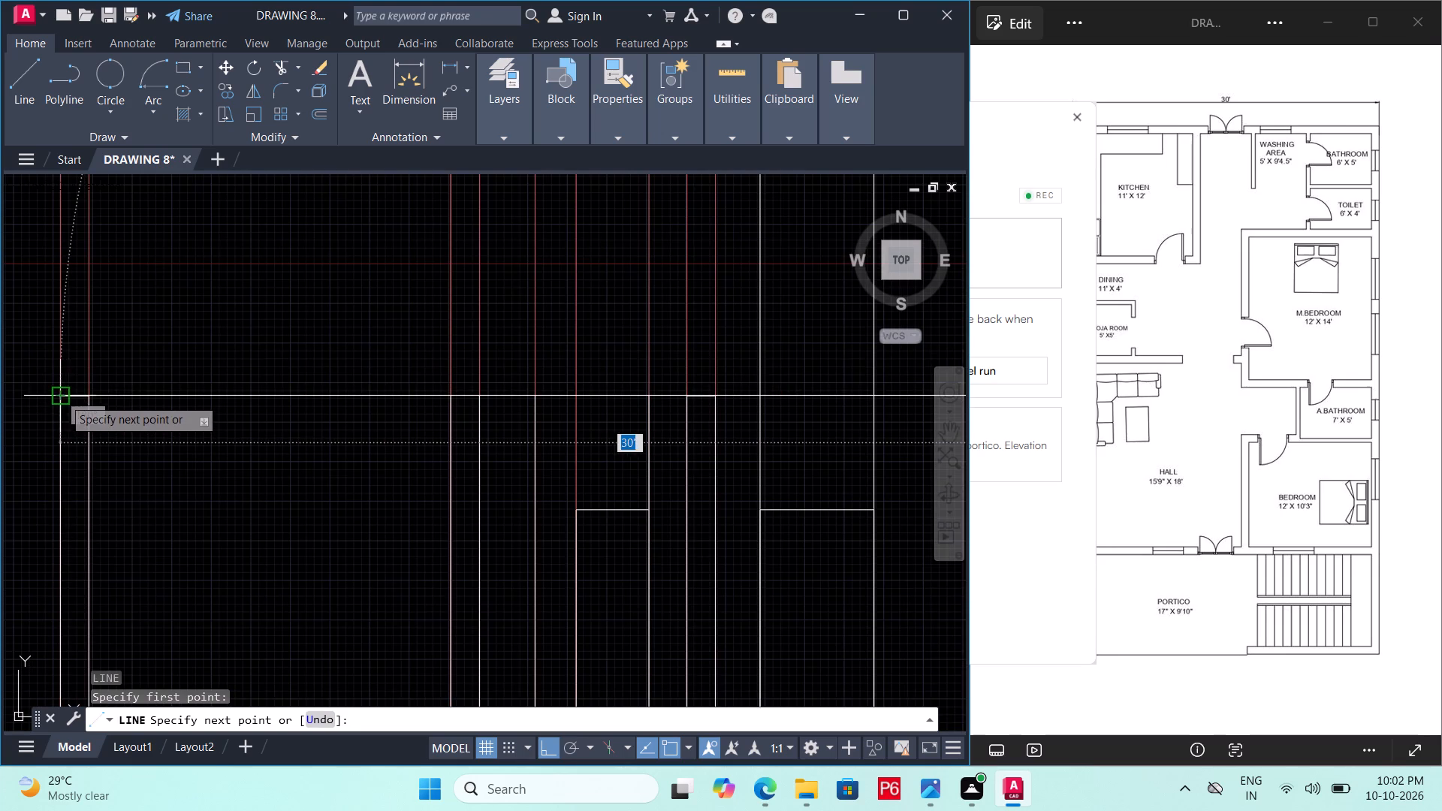
click(63, 398)
scroll(265, 357, down, 2)
key(ctrl+s)
key(ctrl+s)
key(ctrl+s)
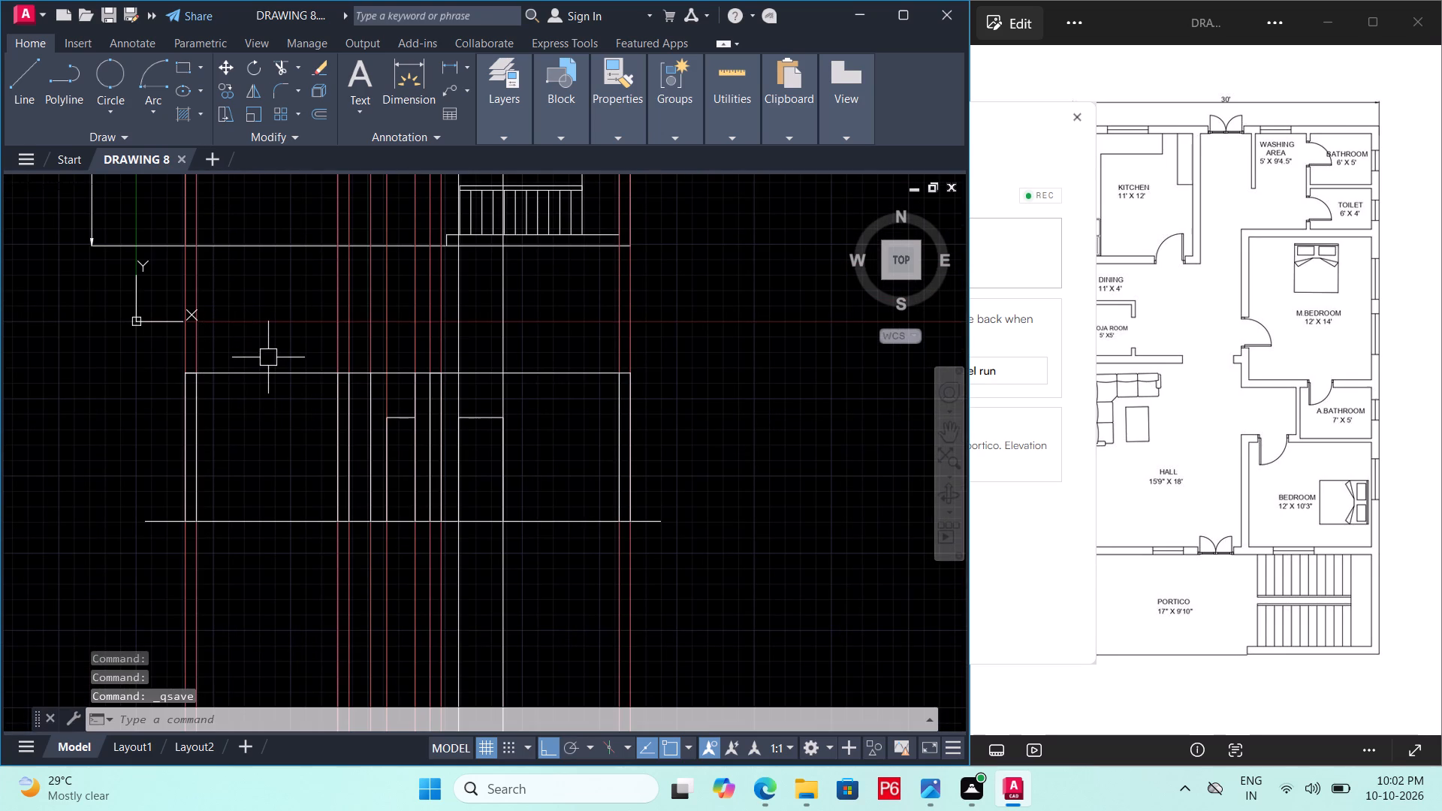
Delete the short line capping the section's left exterior wall where it overlaps the full-width top line, and save.
scroll(160, 370, up, 2)
key(Escape)
click(228, 384)
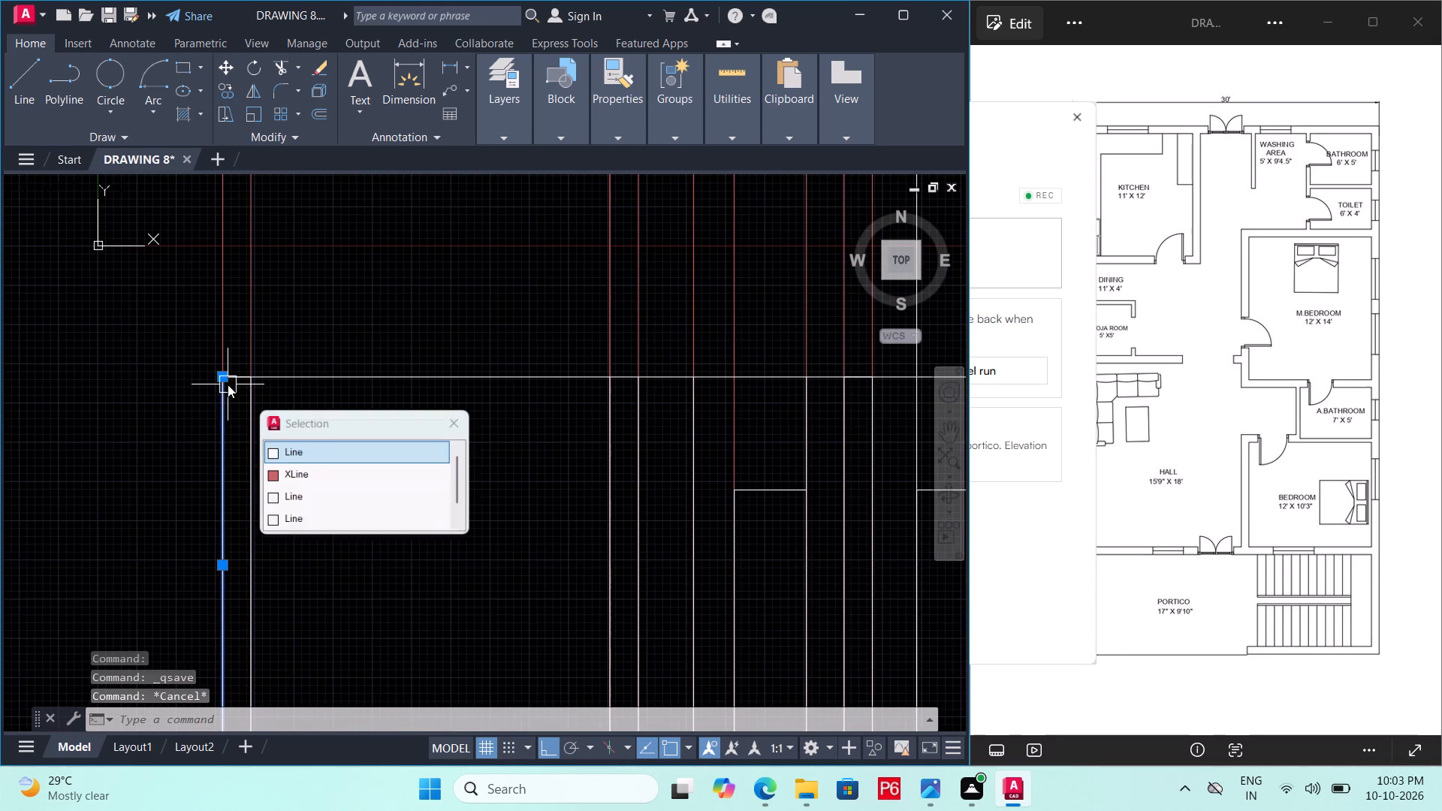
key(Escape)
click(238, 377)
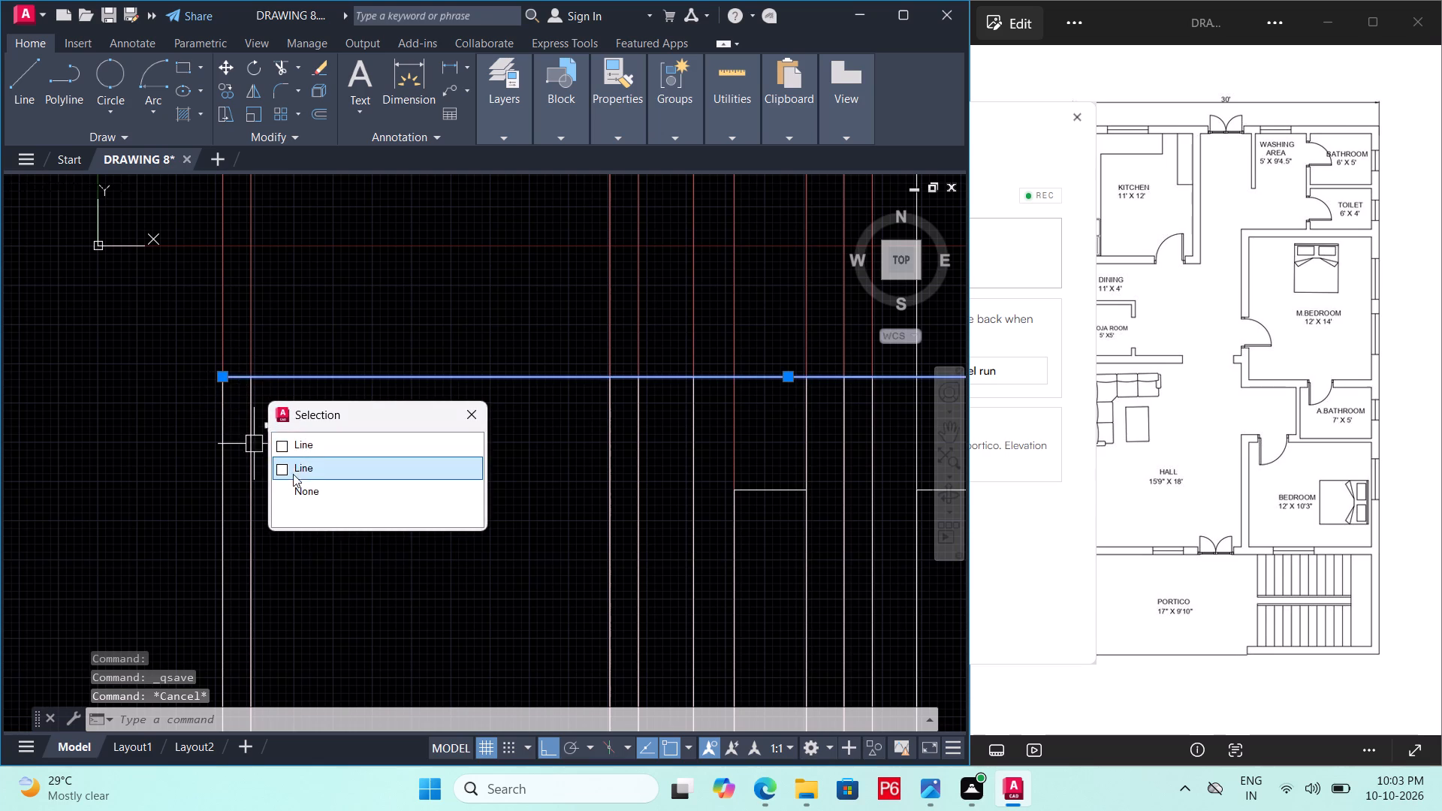
click(316, 463)
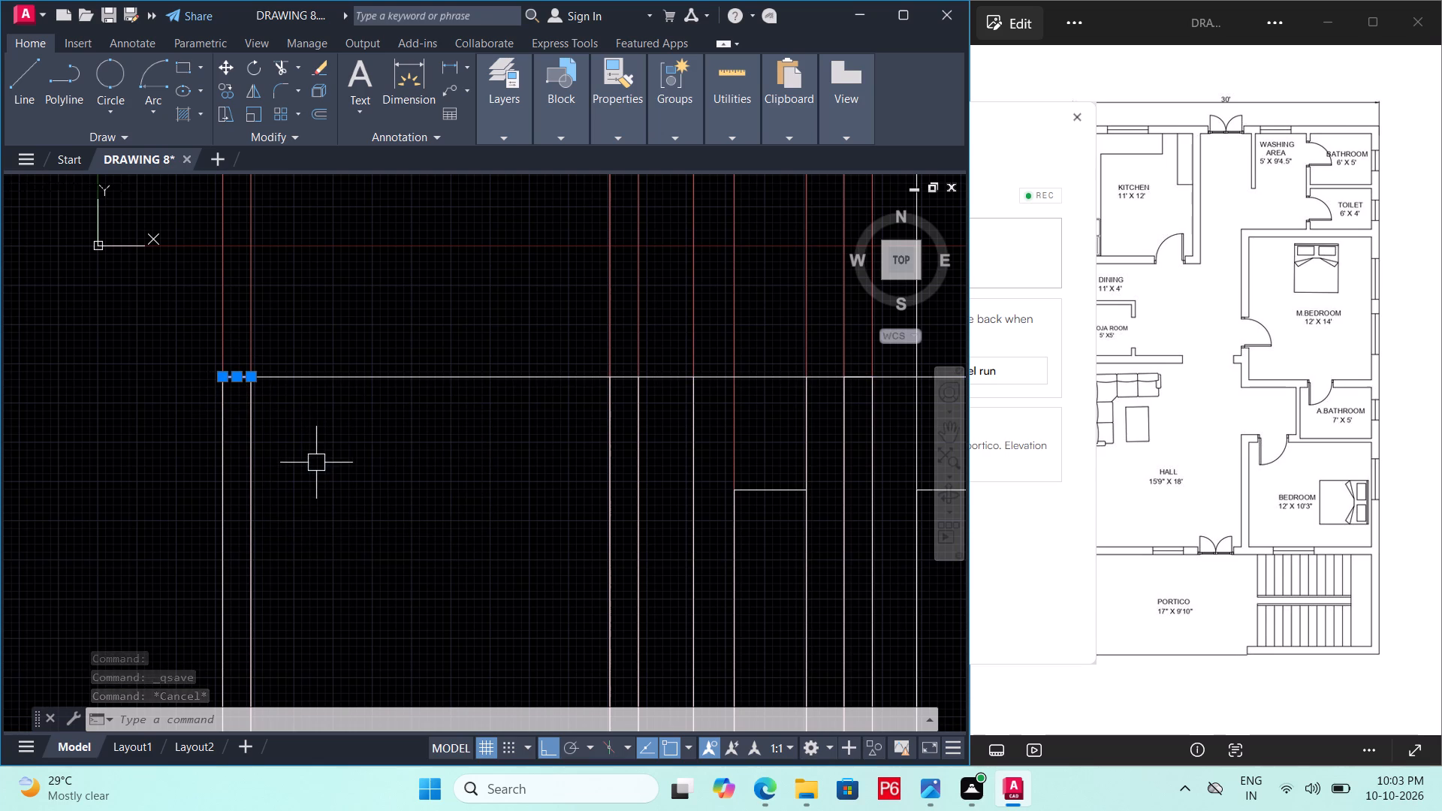
key(Delete)
key(ctrl+s)
key(ctrl+s)
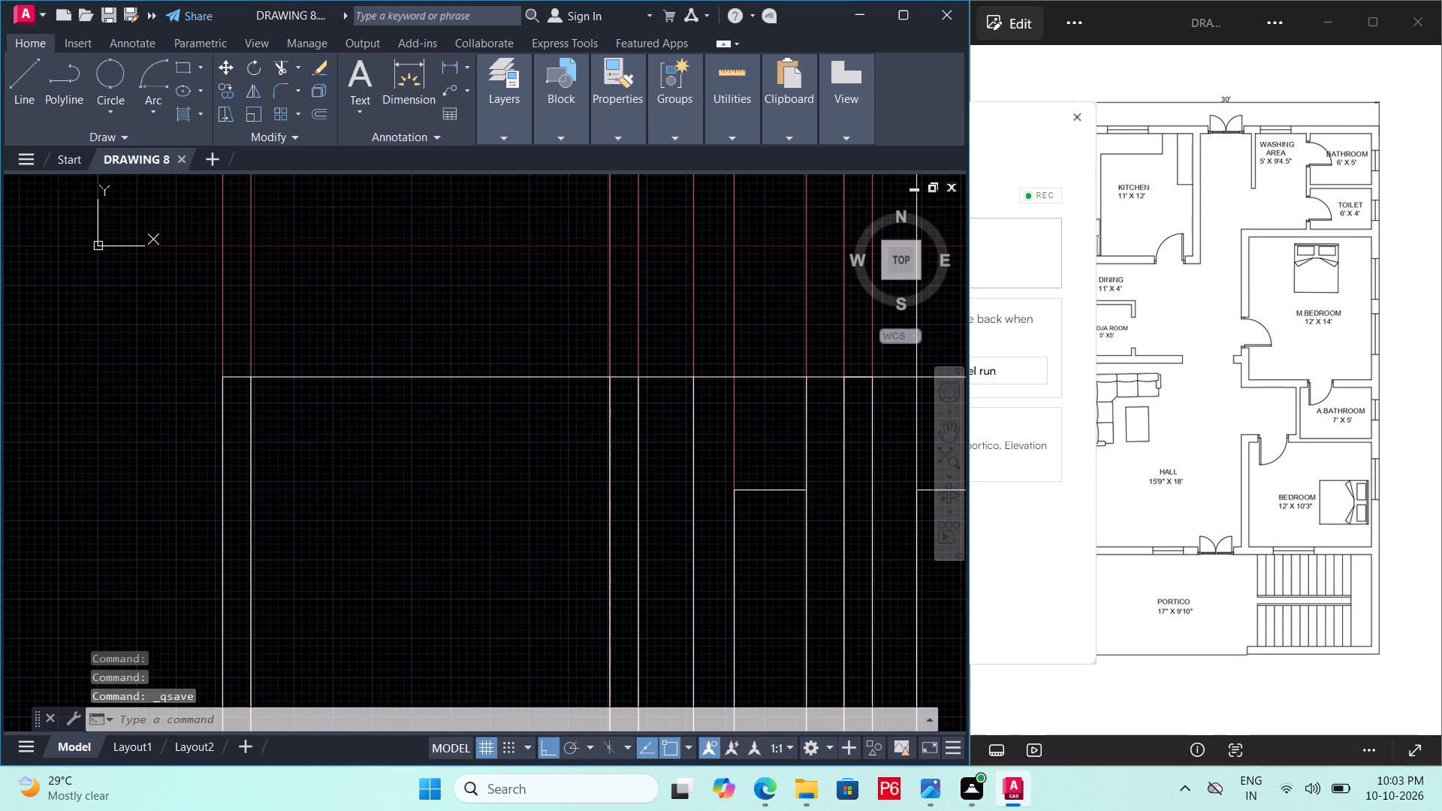
key(ctrl+s)
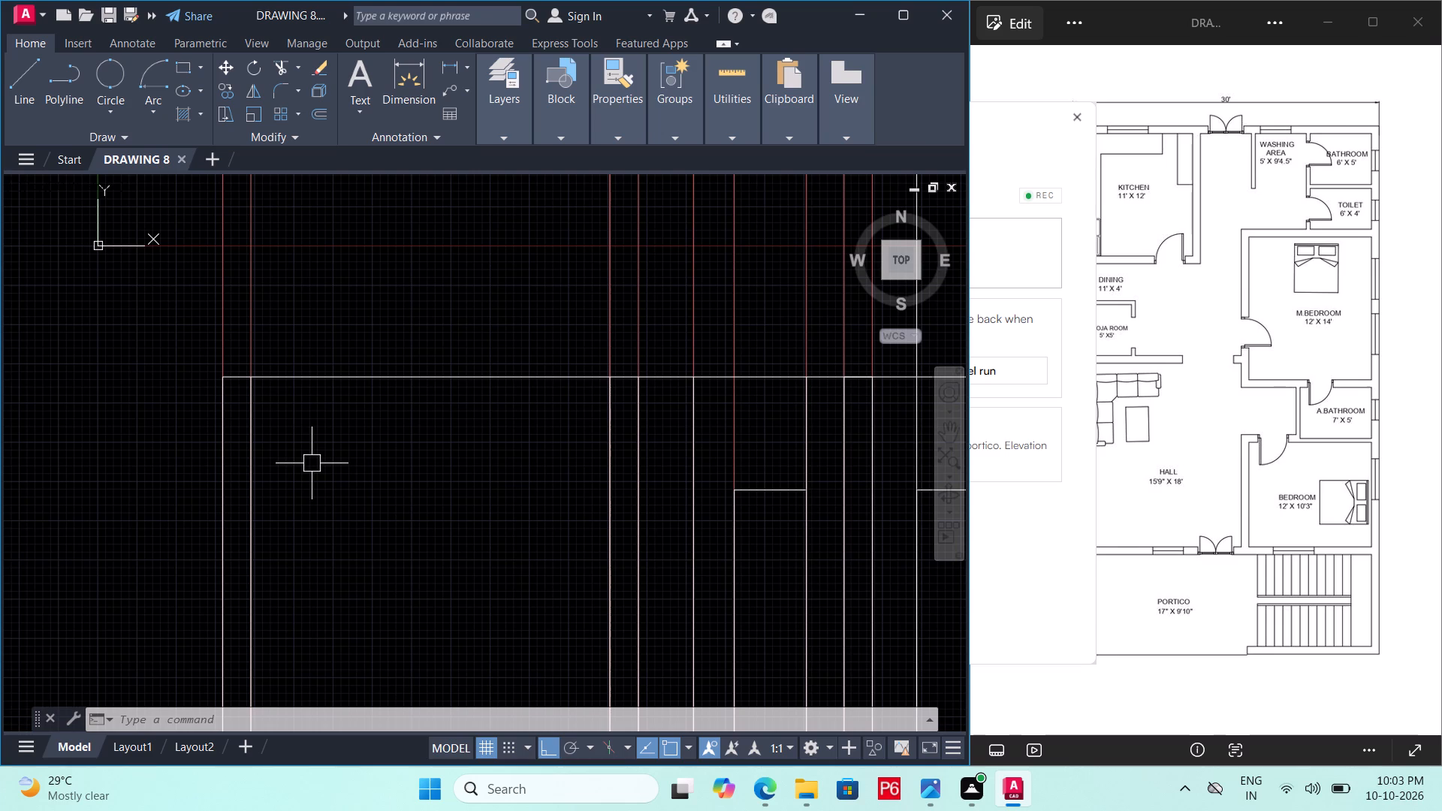
key(ctrl+s)
key(ctrl+s)
Trim both ends of the ground line that extend beyond the section's exterior walls, and save.
scroll(294, 464, down, 2)
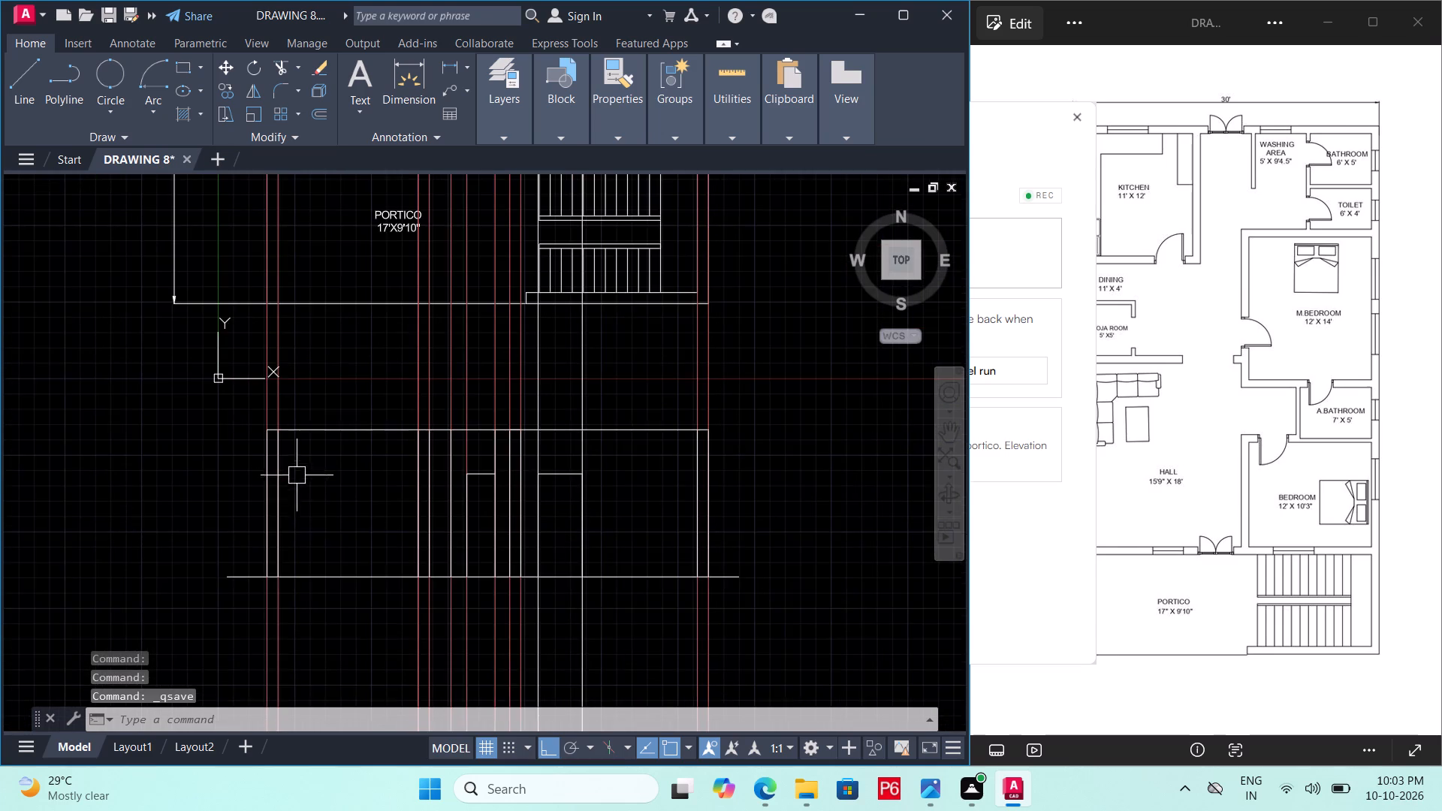
middle_drag(309, 496, 318, 456)
text(TR)
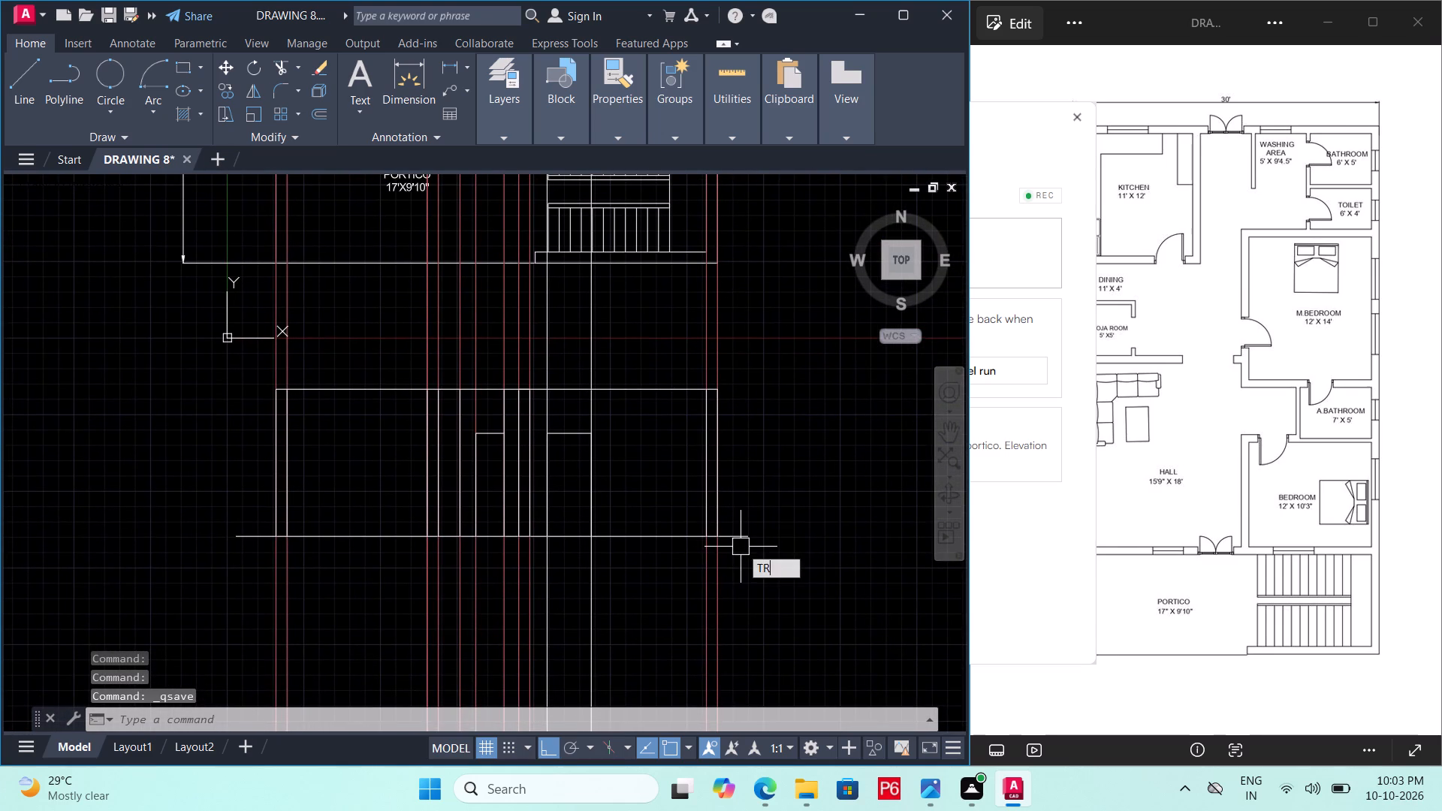
key(space)
key(space)
click(747, 541)
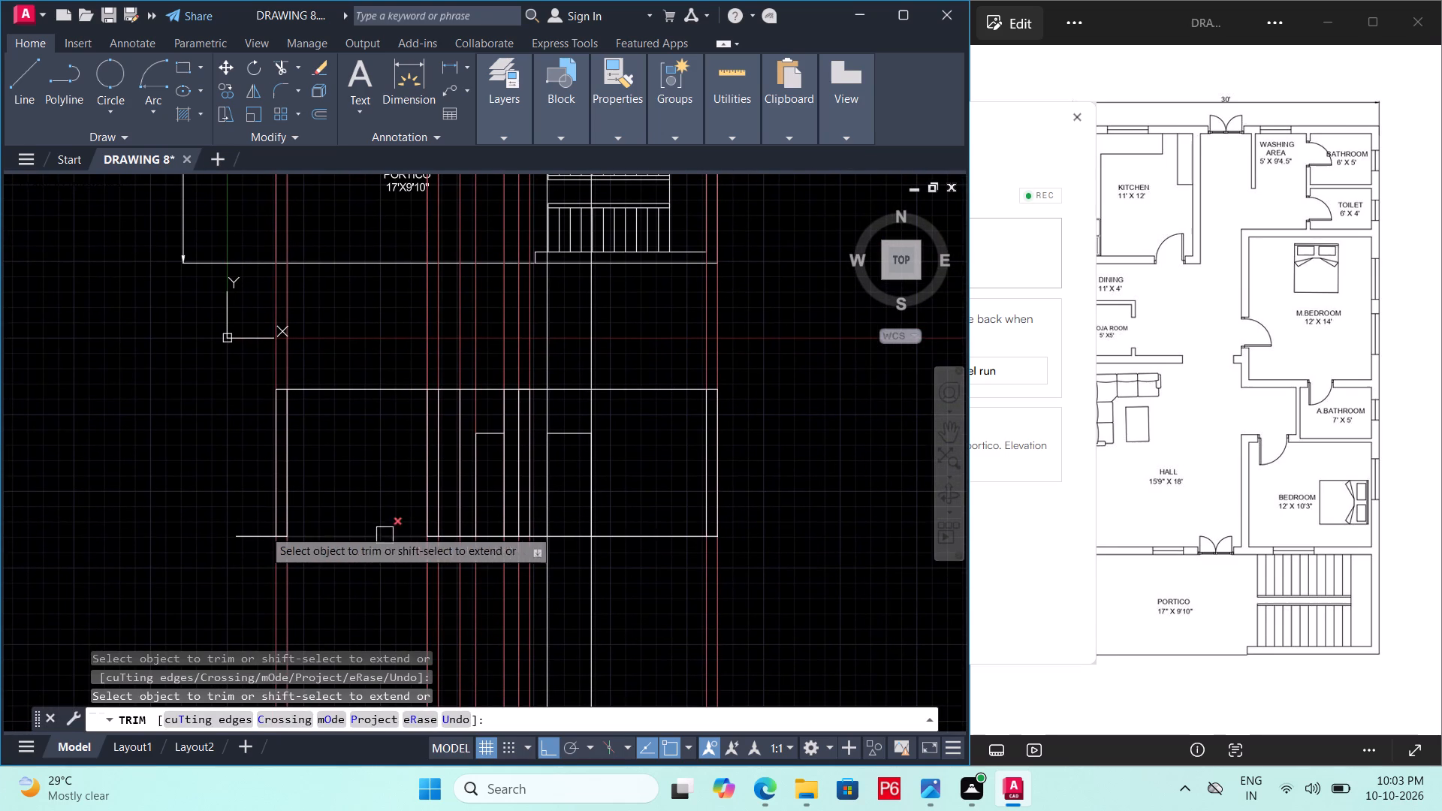
click(233, 529)
key(ctrl+s)
key(ctrl+s)
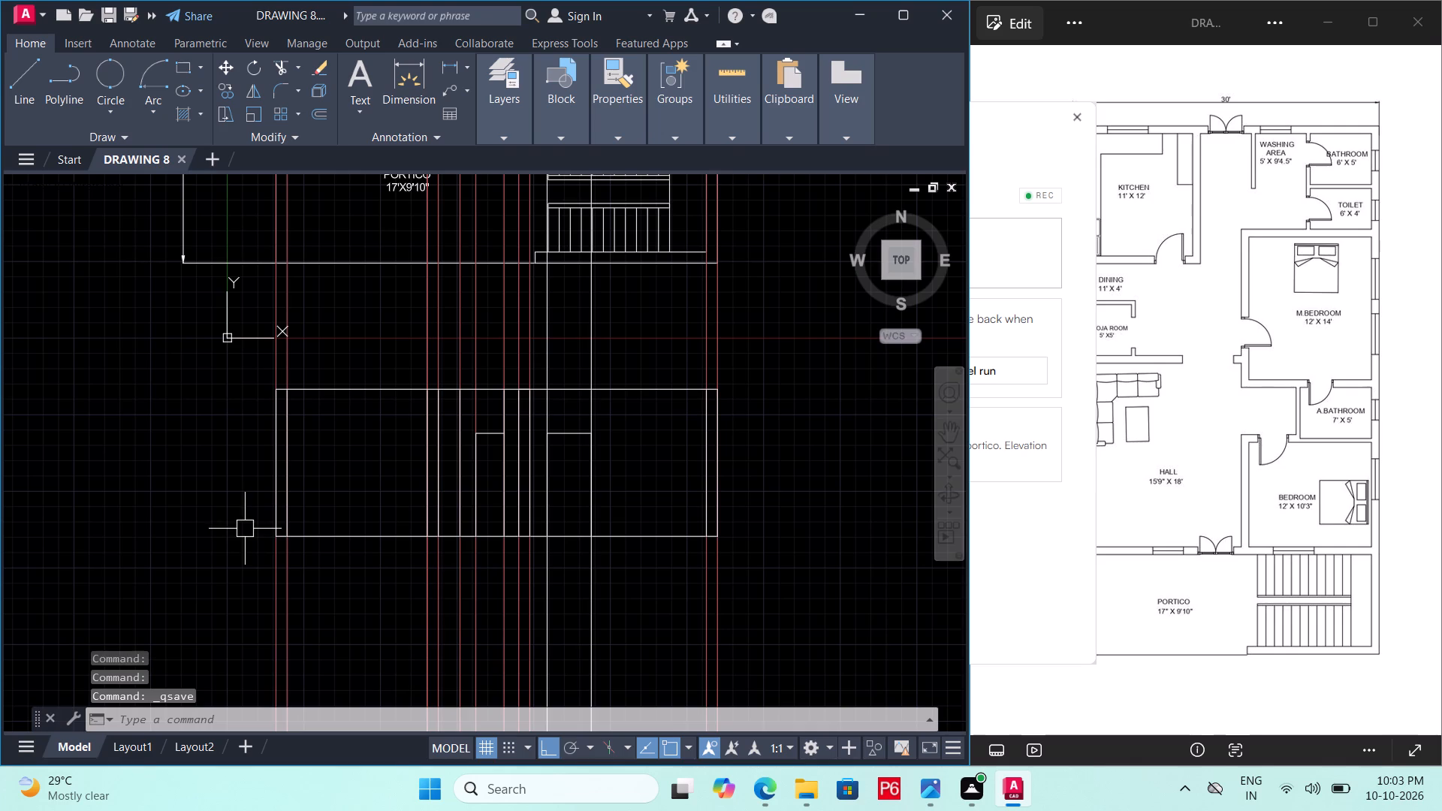
Draw a horizontal line between the plan and the section's top line, crossing all the vertical construction lines and extending past both exterior walls.
scroll(393, 459, up, 1)
scroll(523, 386, down, 1)
middle_drag(524, 389, 511, 522)
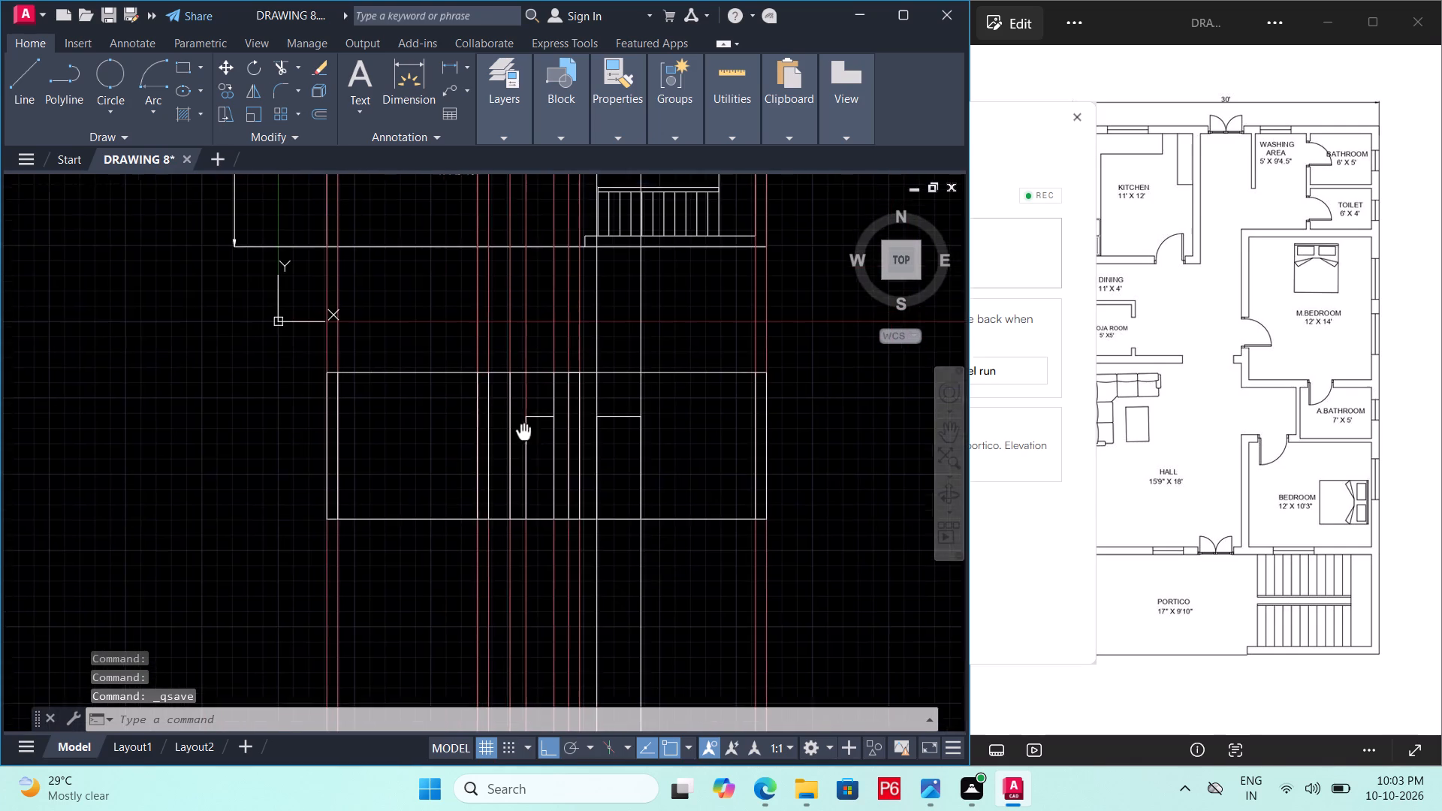
middle_drag(511, 522, 504, 572)
key(Escape)
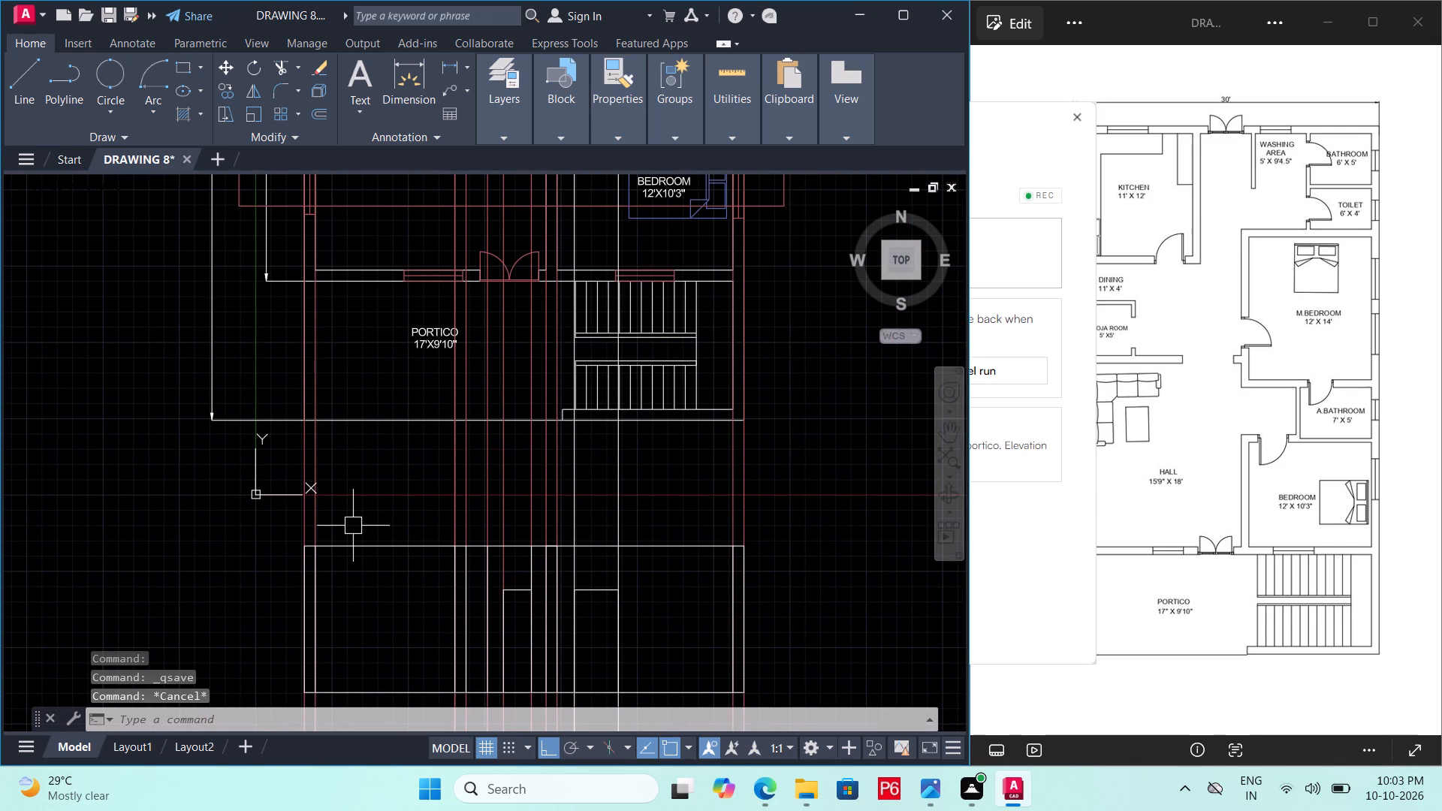
key(l)
key(space)
drag(294, 518, 301, 517)
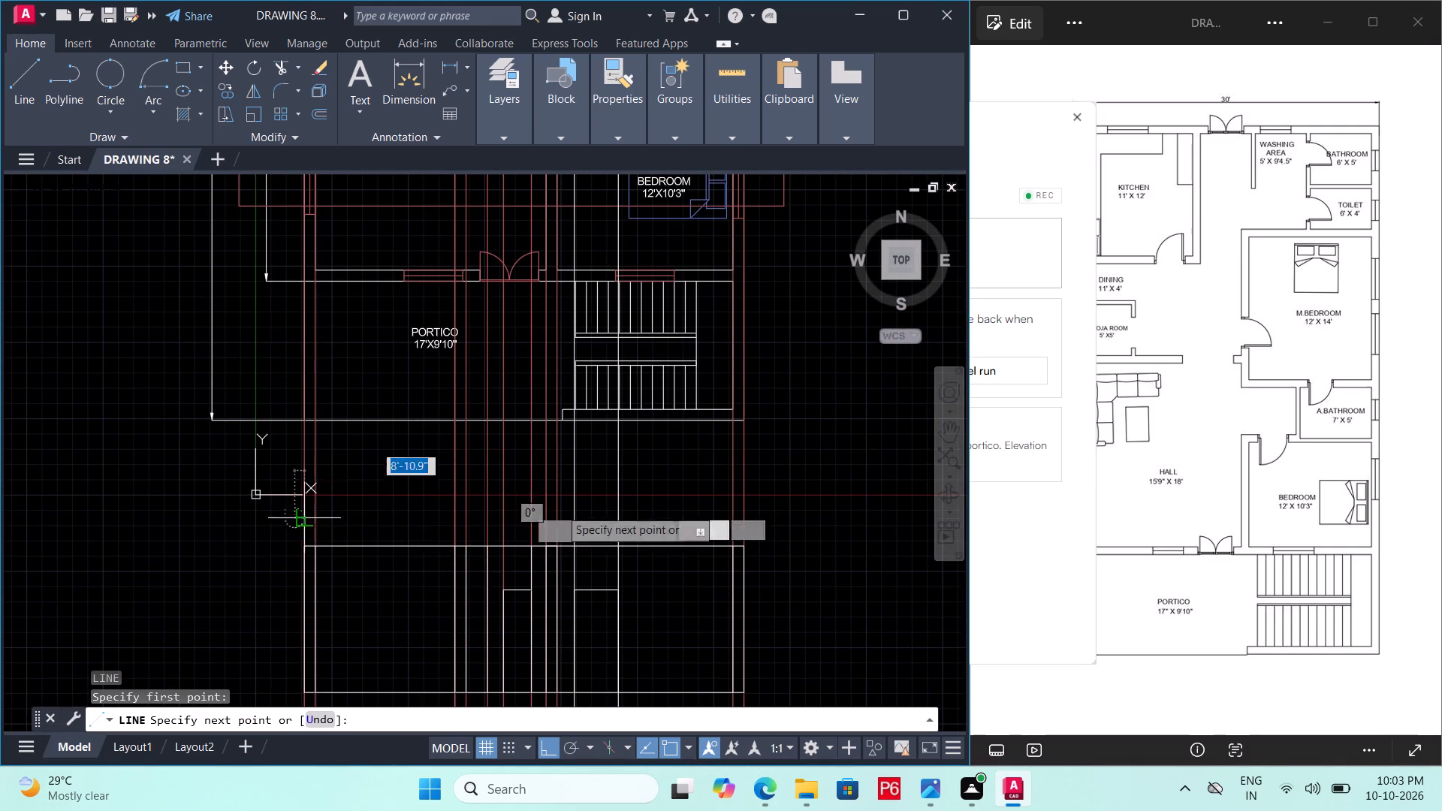
click(772, 498)
key(Escape)
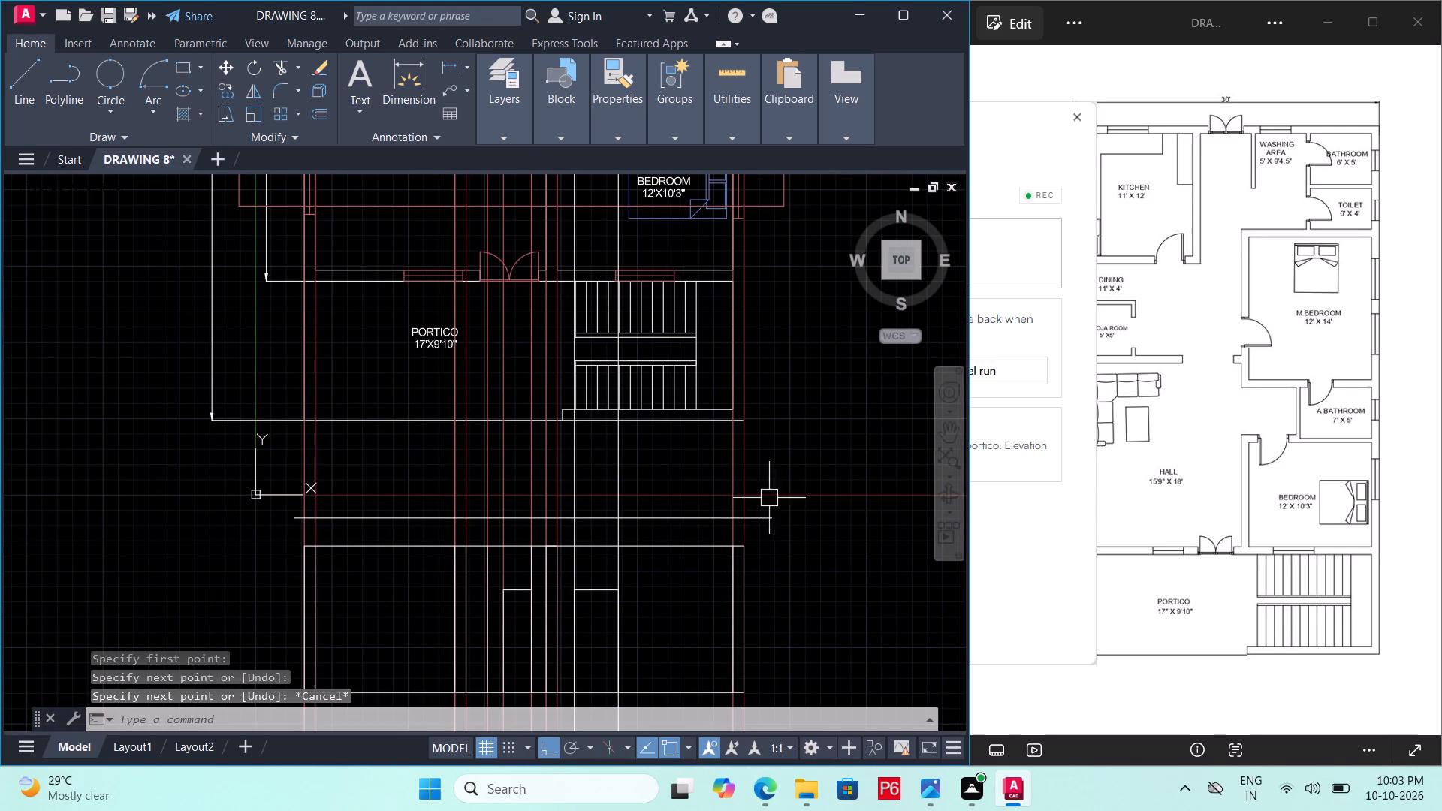
scroll(541, 529, up, 1)
middle_drag(541, 529, 542, 488)
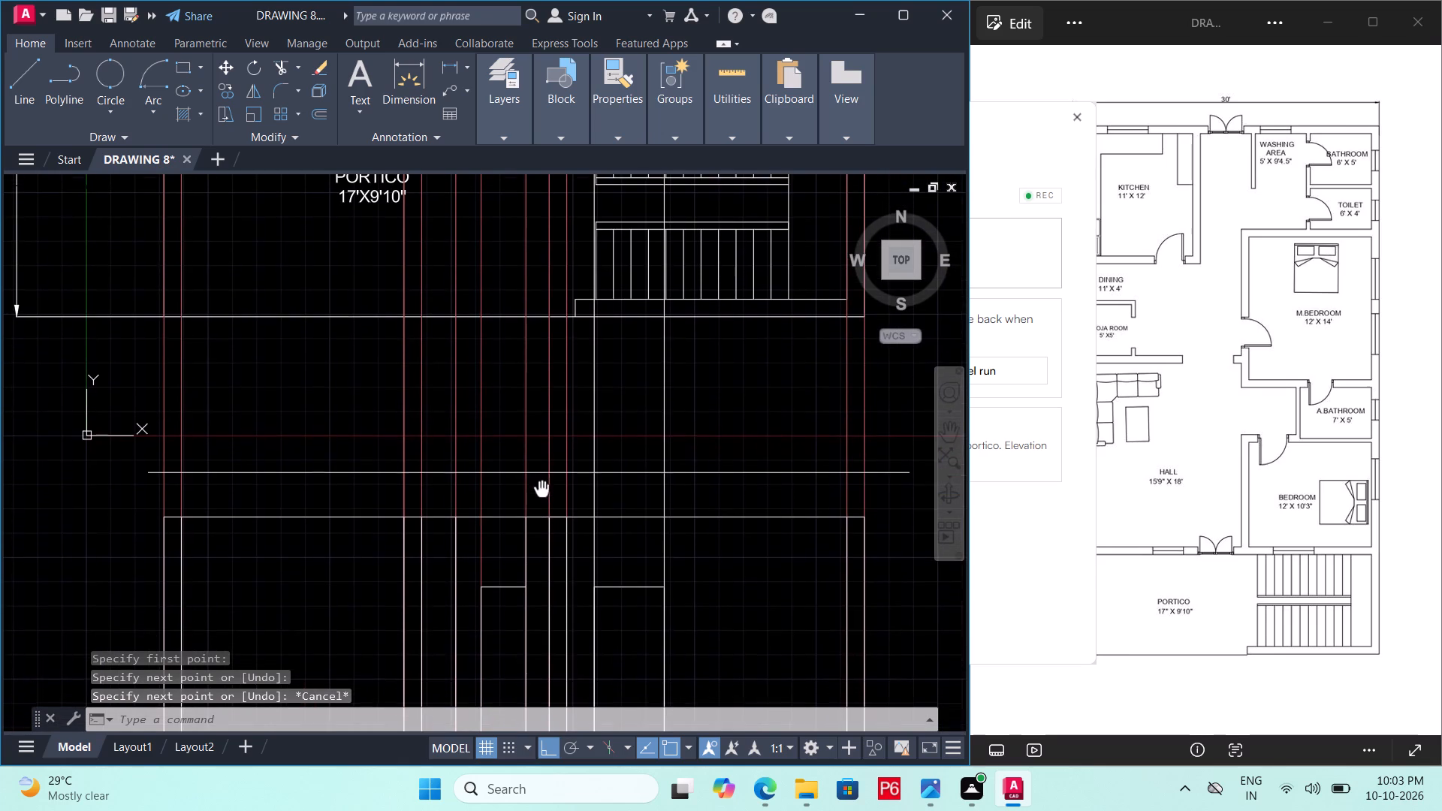
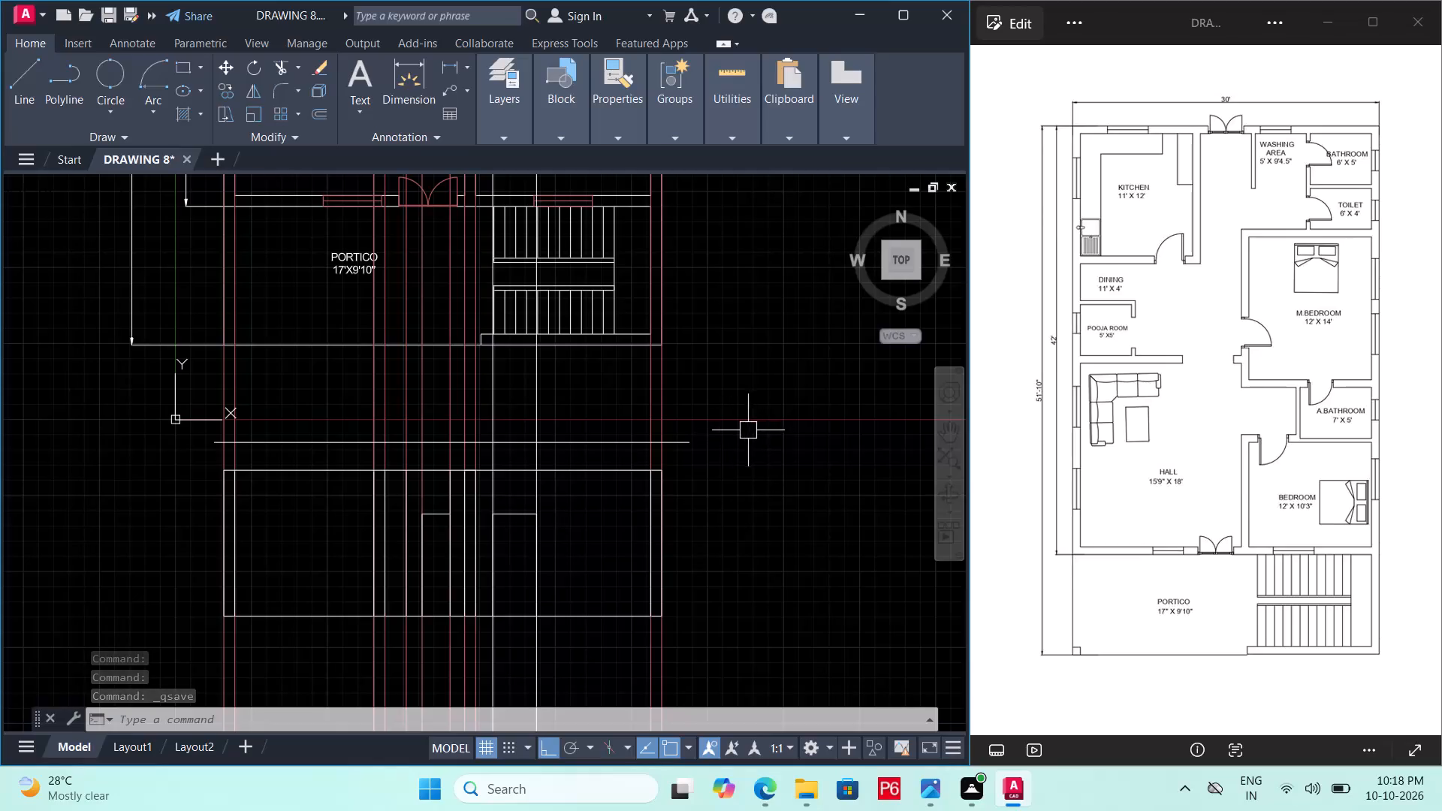
Trim the end of the horizontal line above the section that extends beyond the bedroom-side exterior wall, and save.
scroll(656, 449, up, 1)
middle_drag(656, 449, 767, 390)
scroll(747, 405, down, 1)
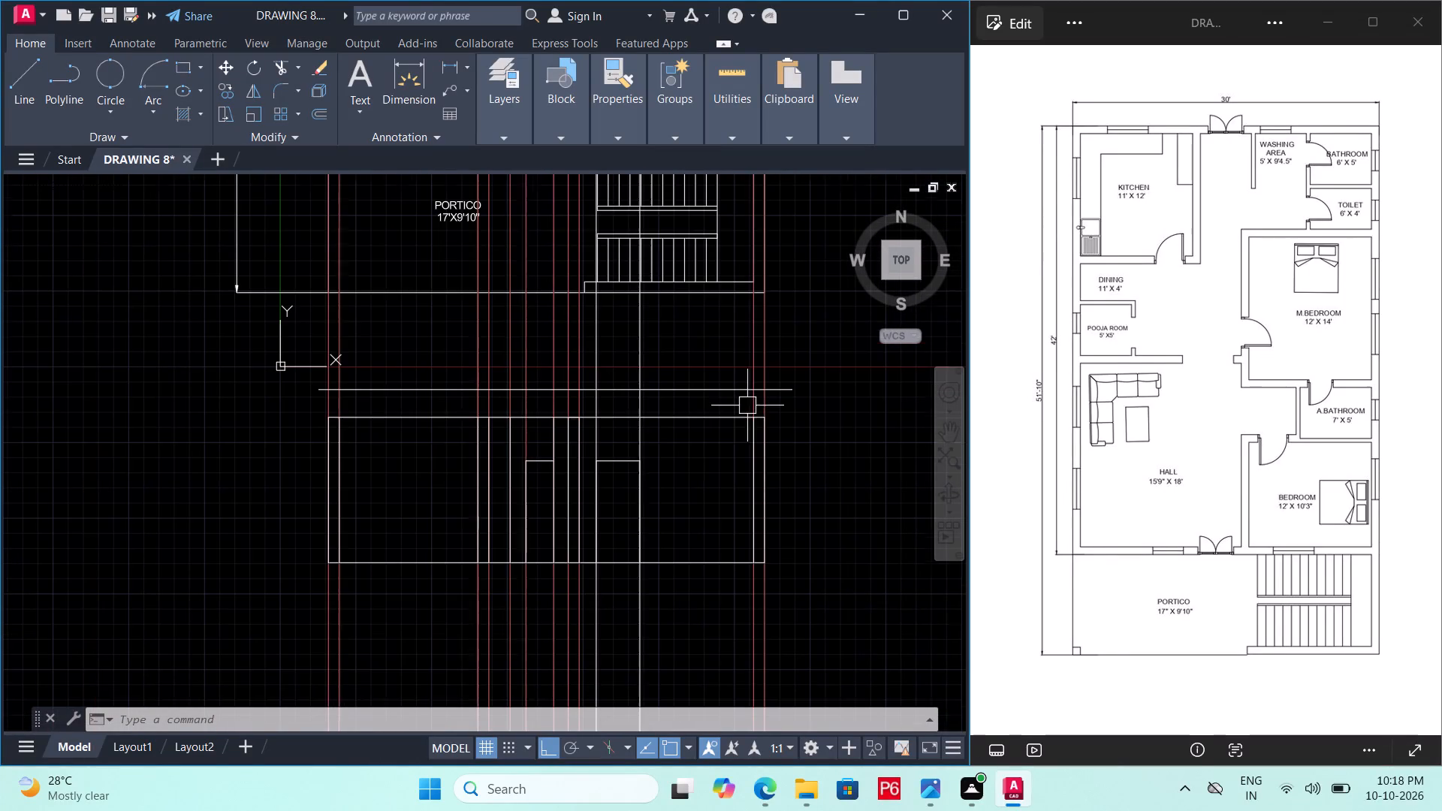
middle_drag(738, 399, 700, 436)
scroll(772, 430, up, 1)
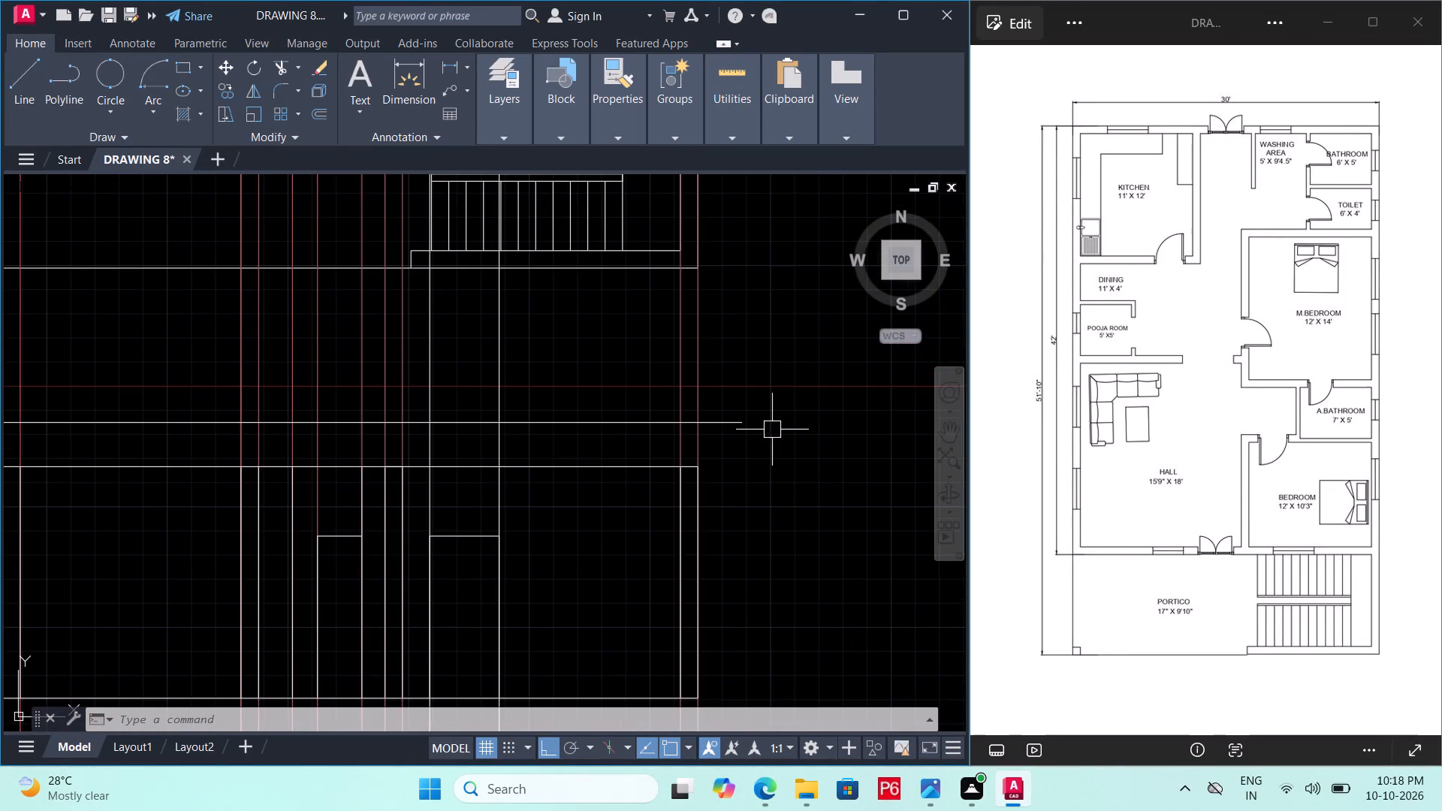
text(TR)
key(space)
key(space)
click(742, 425)
scroll(749, 434, down, 1)
key(ctrl+s)
key(ctrl+s)
Trim all the vertical construction lines between the upper horizontal line and the section's top line with one fence across them.
middle_drag(750, 434, 752, 484)
scroll(750, 434, down, 1)
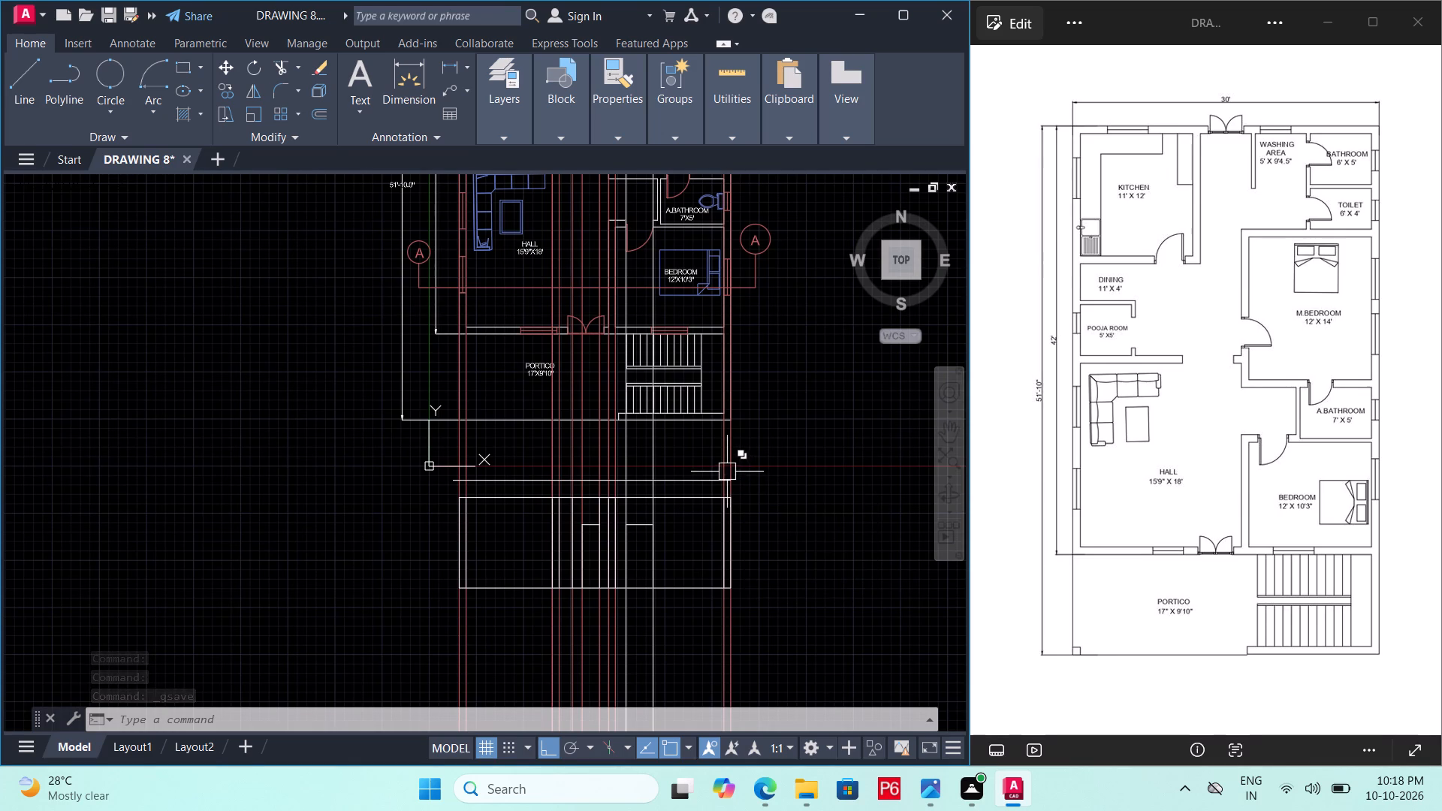
scroll(641, 481, up, 1)
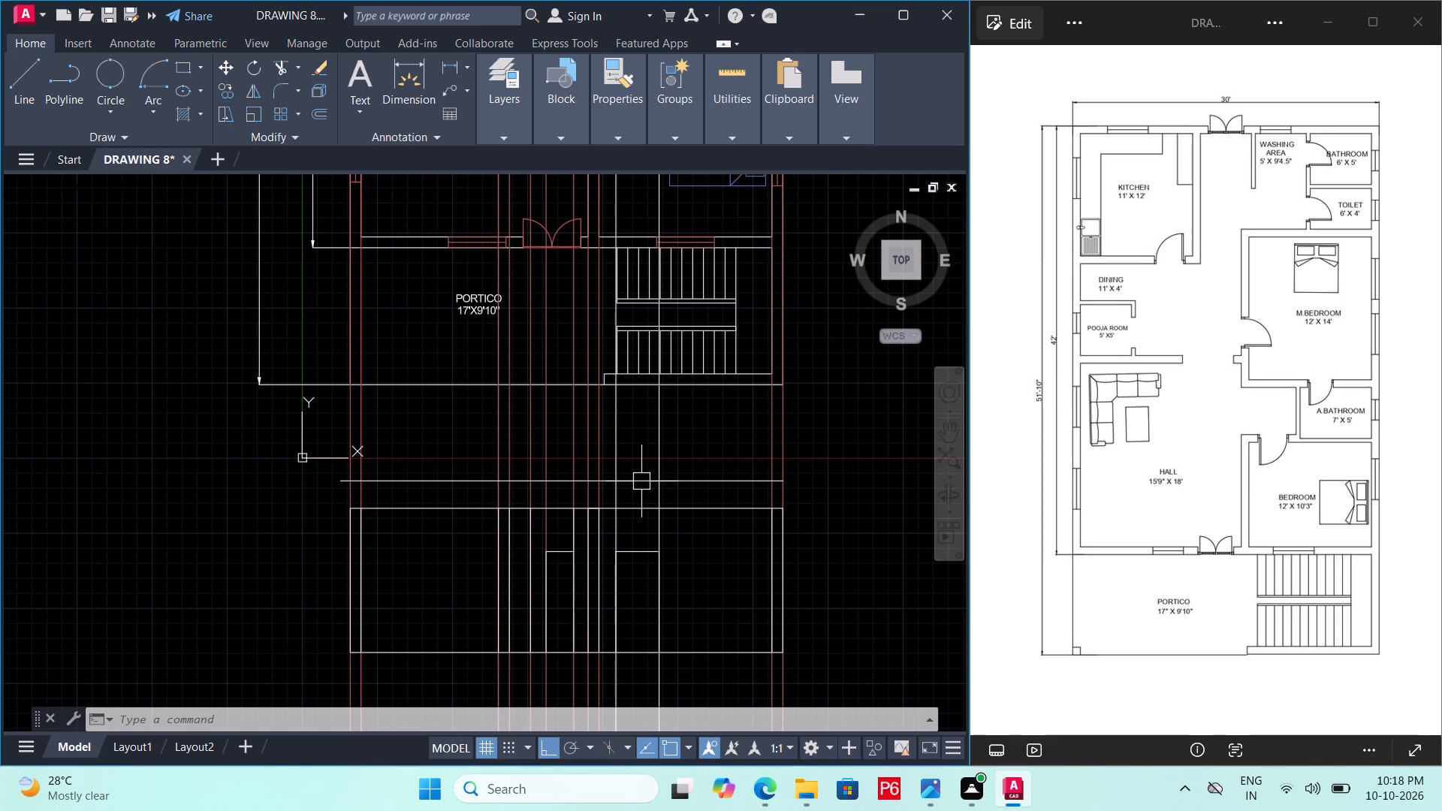
middle_drag(641, 481, 629, 487)
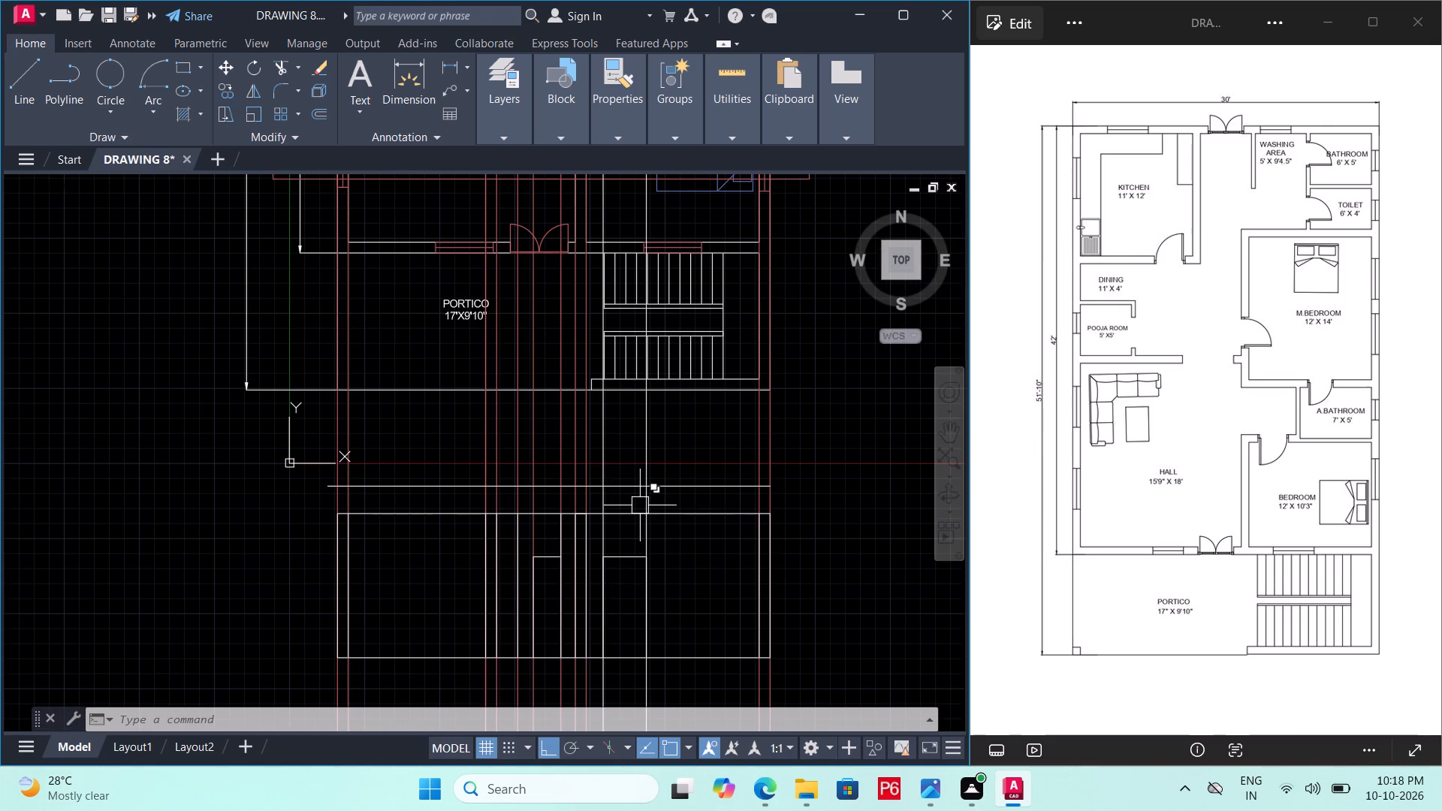
middle_drag(639, 547, 616, 515)
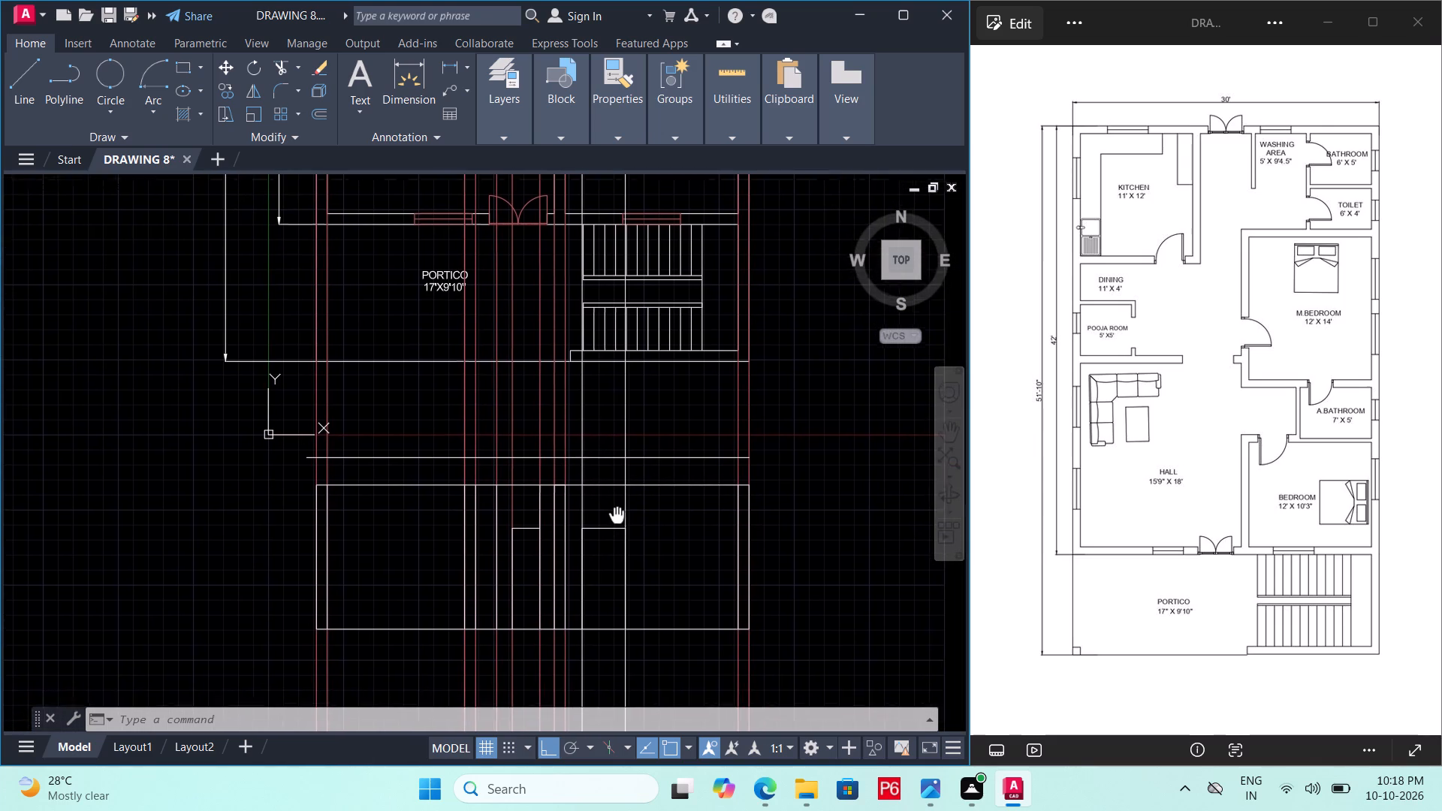
middle_drag(616, 515, 616, 514)
scroll(665, 469, up, 1)
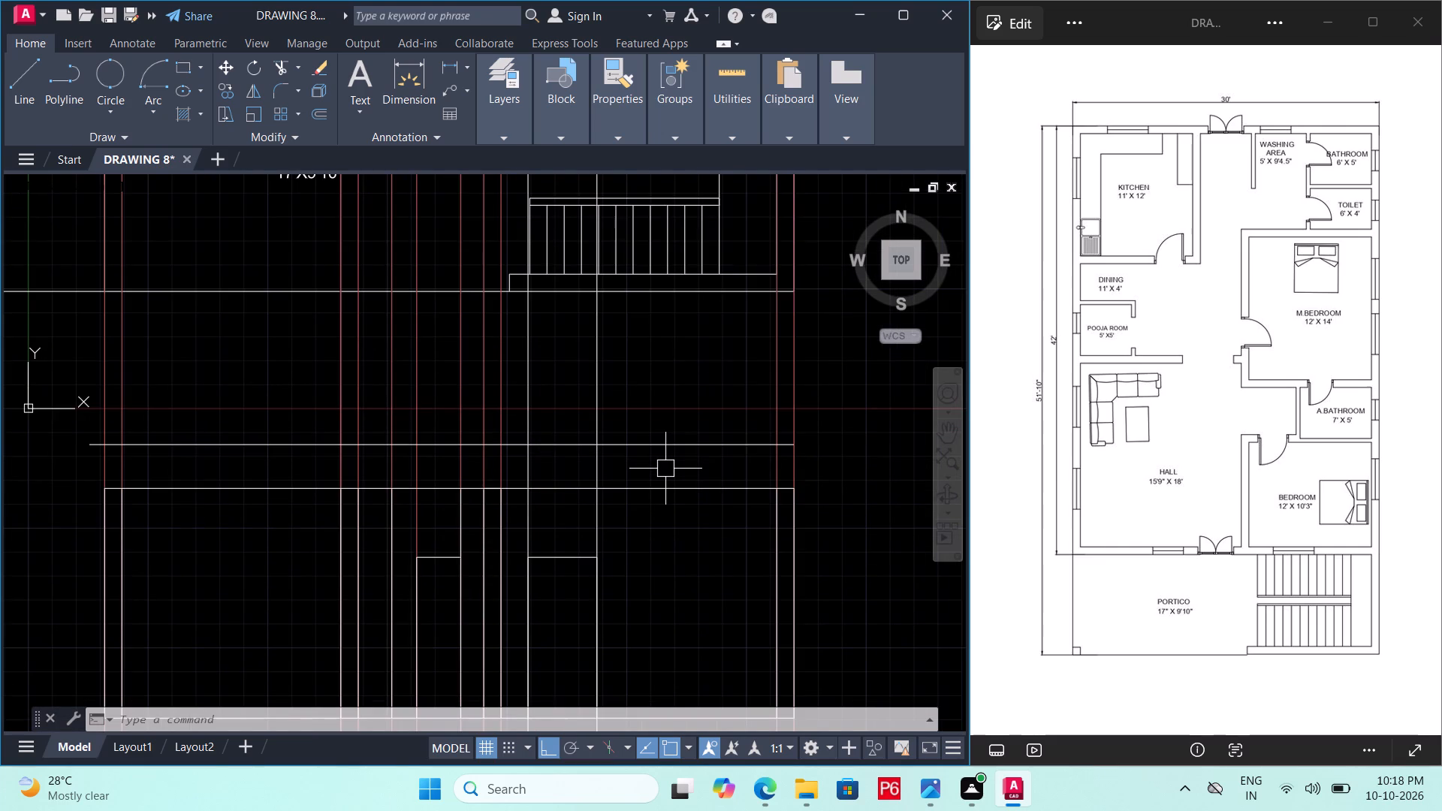
text(TR)
key(space)
key(space)
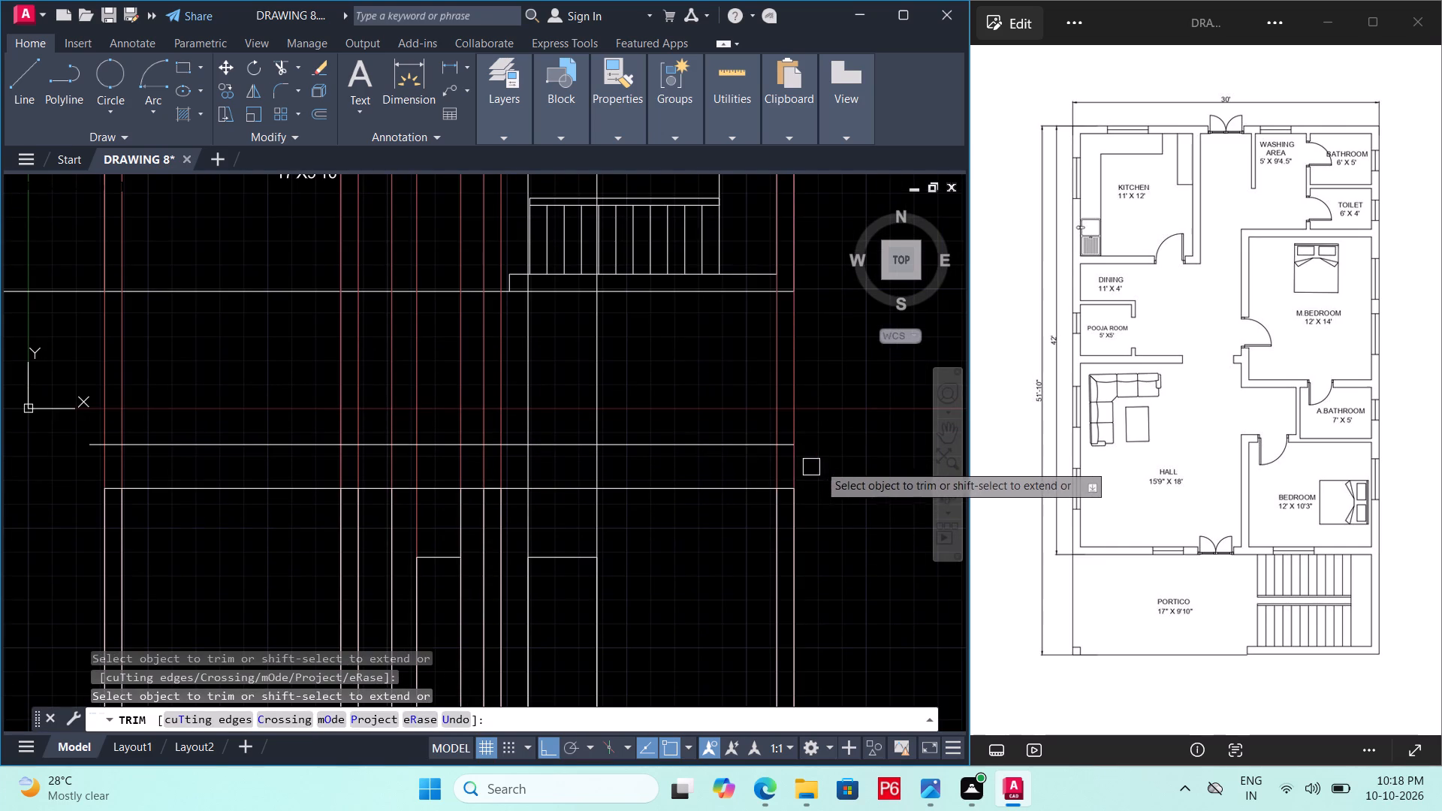
click(825, 461)
click(48, 468)
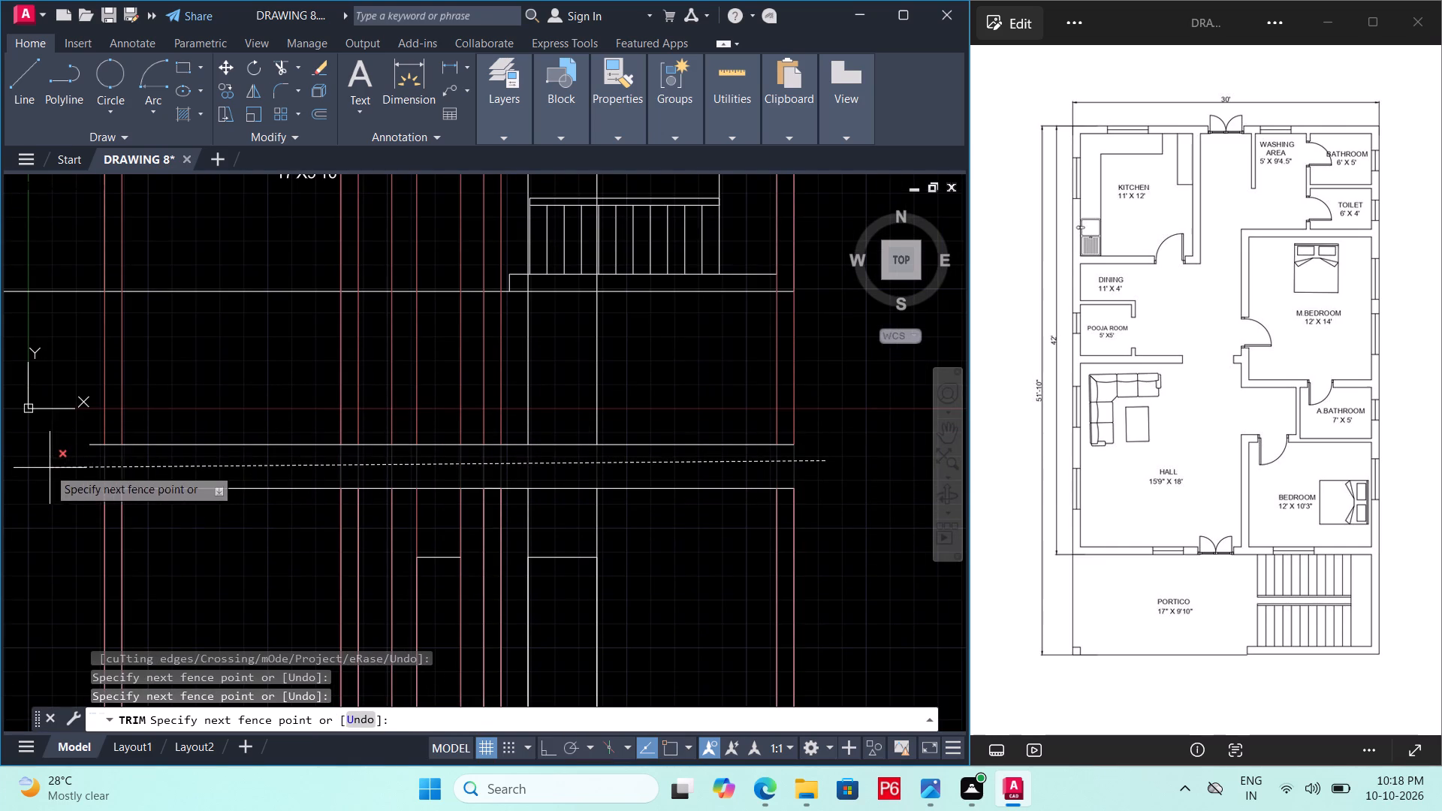
middle_drag(409, 468, 425, 444)
key(Escape)
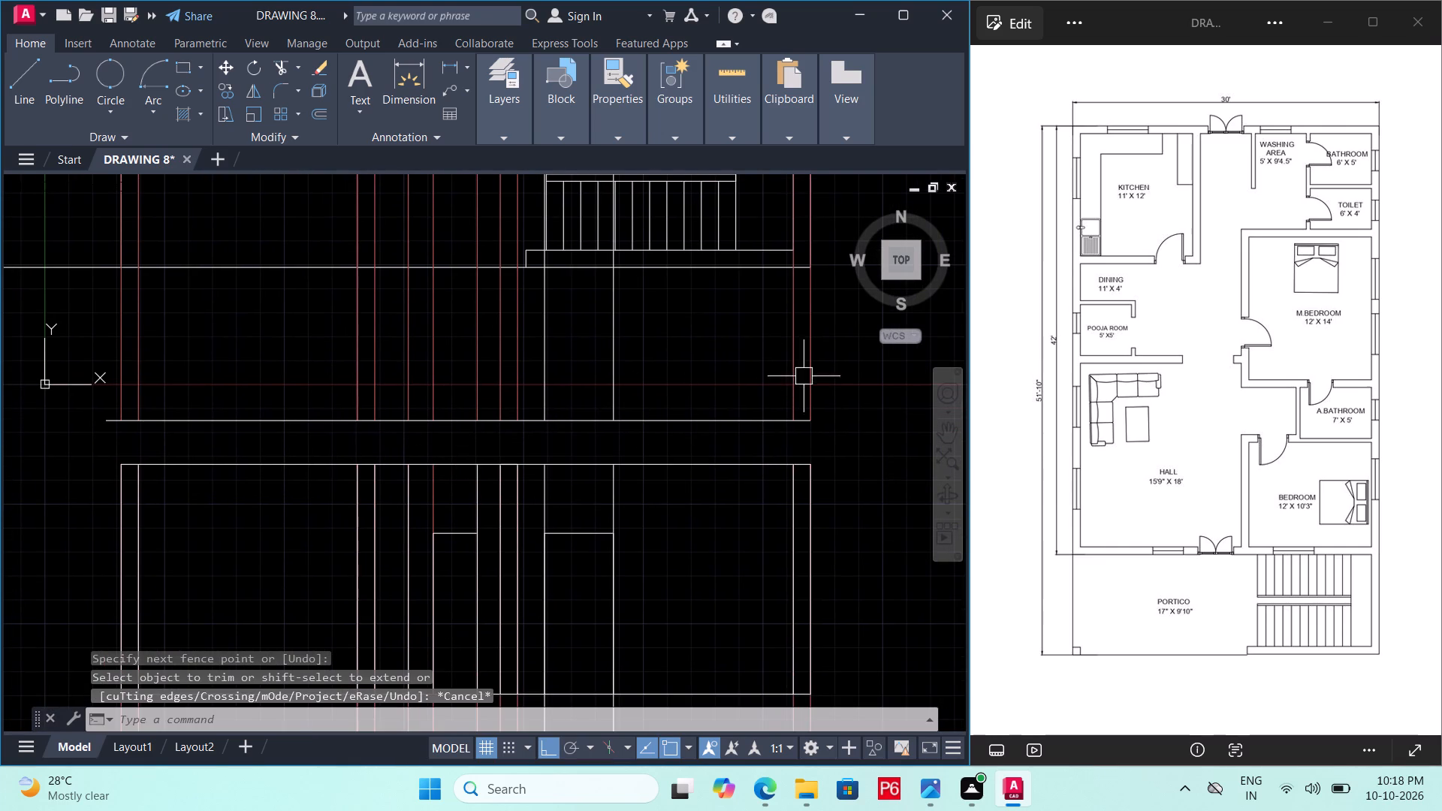
Delete all the vertical construction lines running from the floor plan down to the upper horizontal line, and save.
click(843, 369)
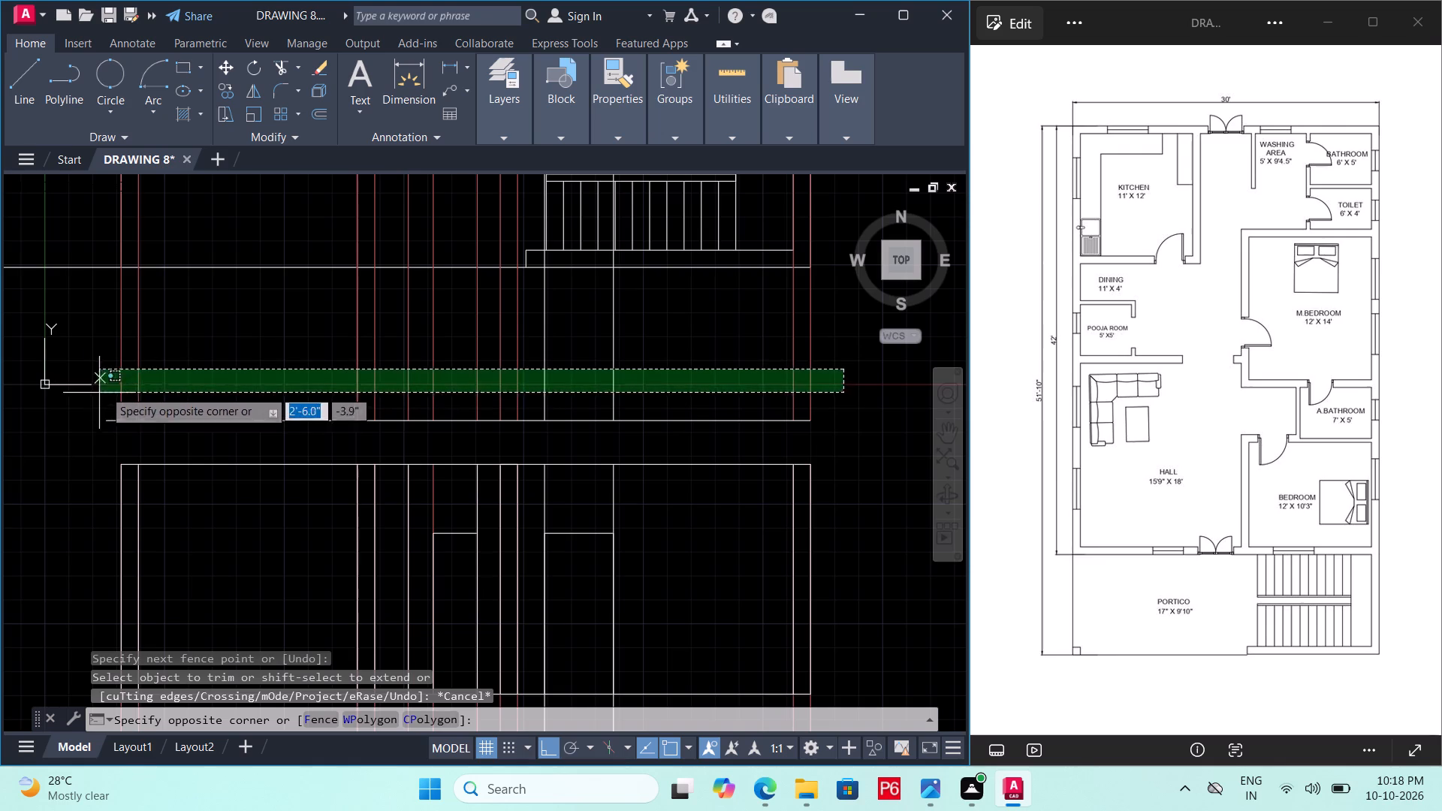
click(108, 381)
key(Delete)
scroll(401, 337, down, 1)
middle_drag(401, 337, 407, 335)
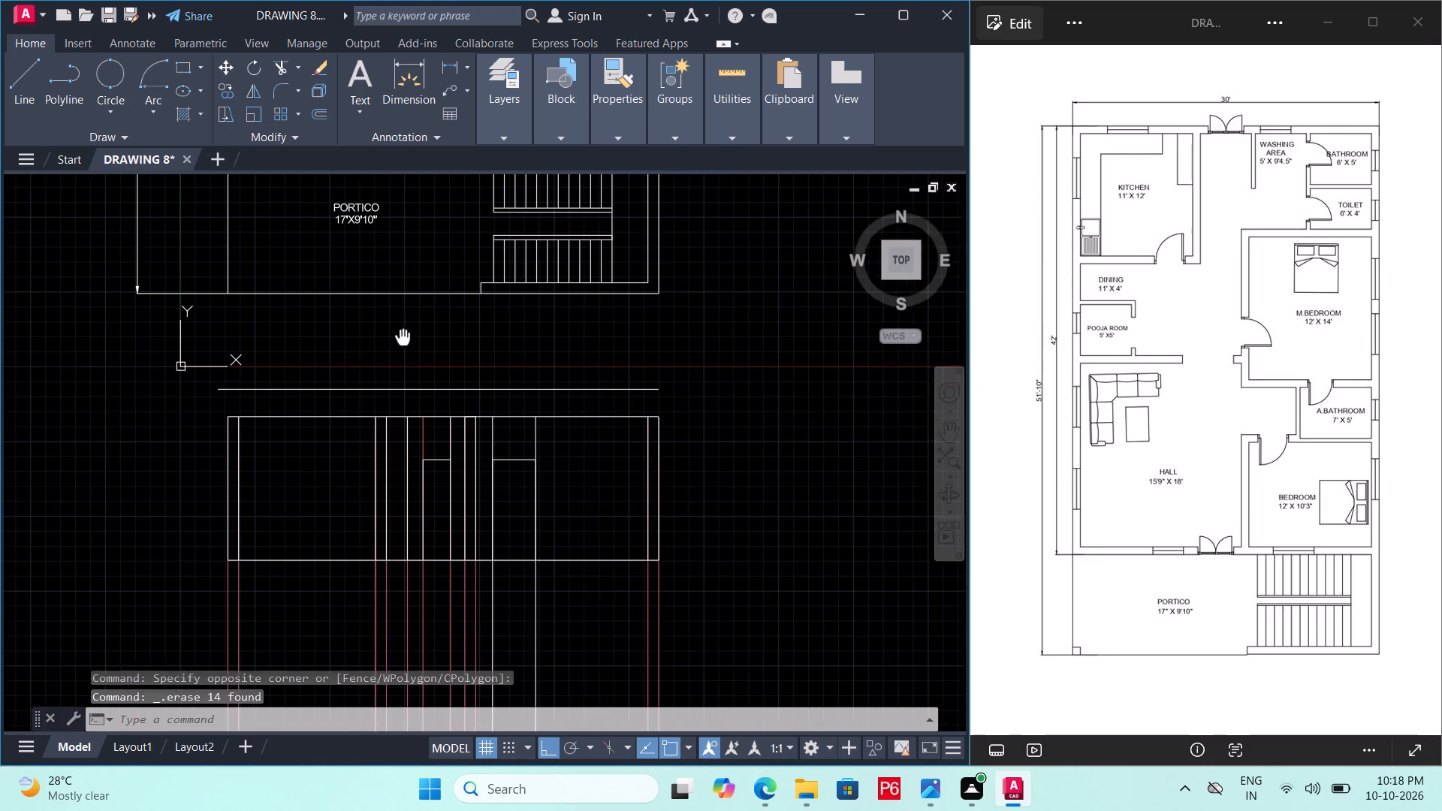
middle_drag(407, 335, 449, 319)
key(ctrl+s)
key(ctrl+s)
Delete all the vertical construction lines that run down through the section and below its ground line.
middle_drag(503, 404, 525, 343)
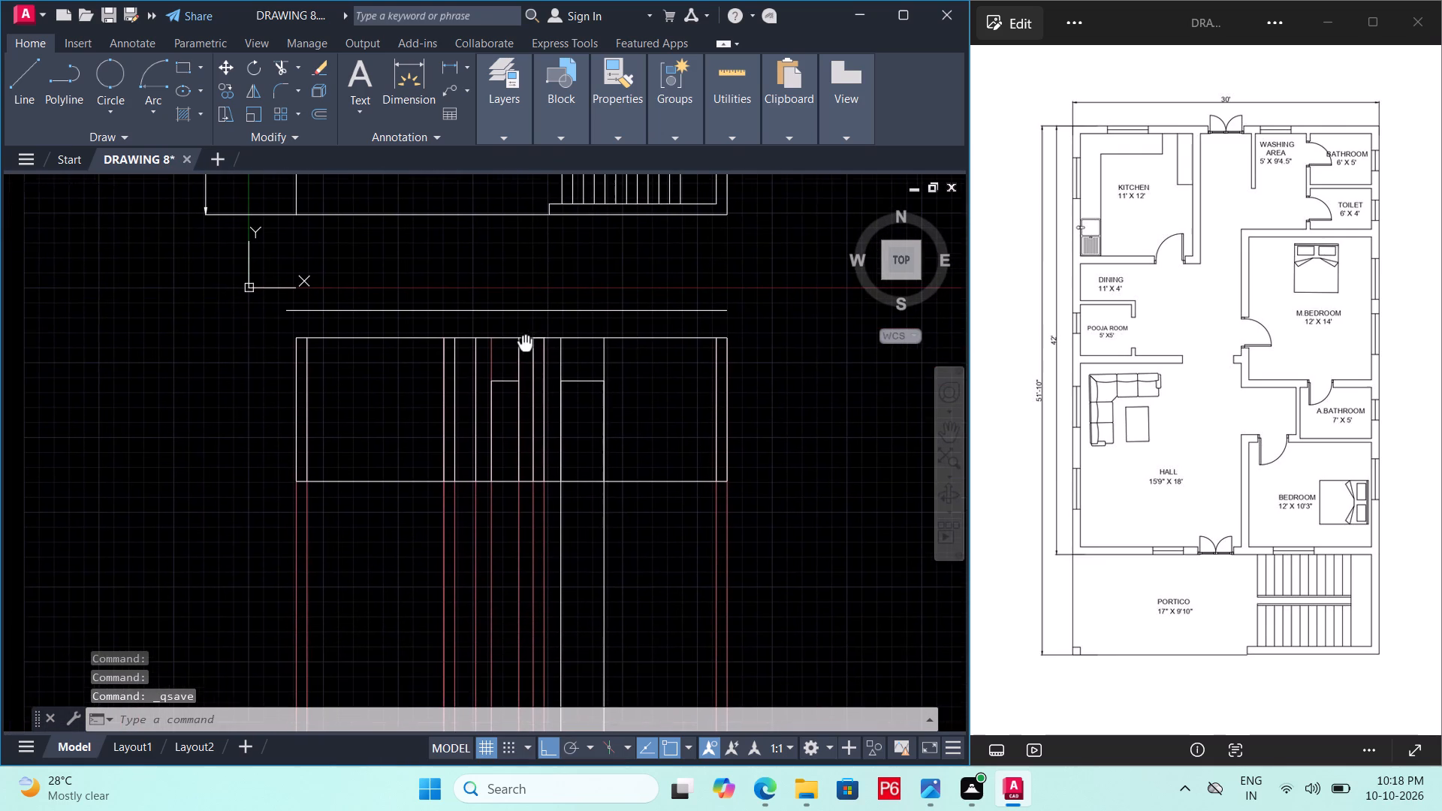
middle_drag(563, 469, 578, 395)
click(767, 499)
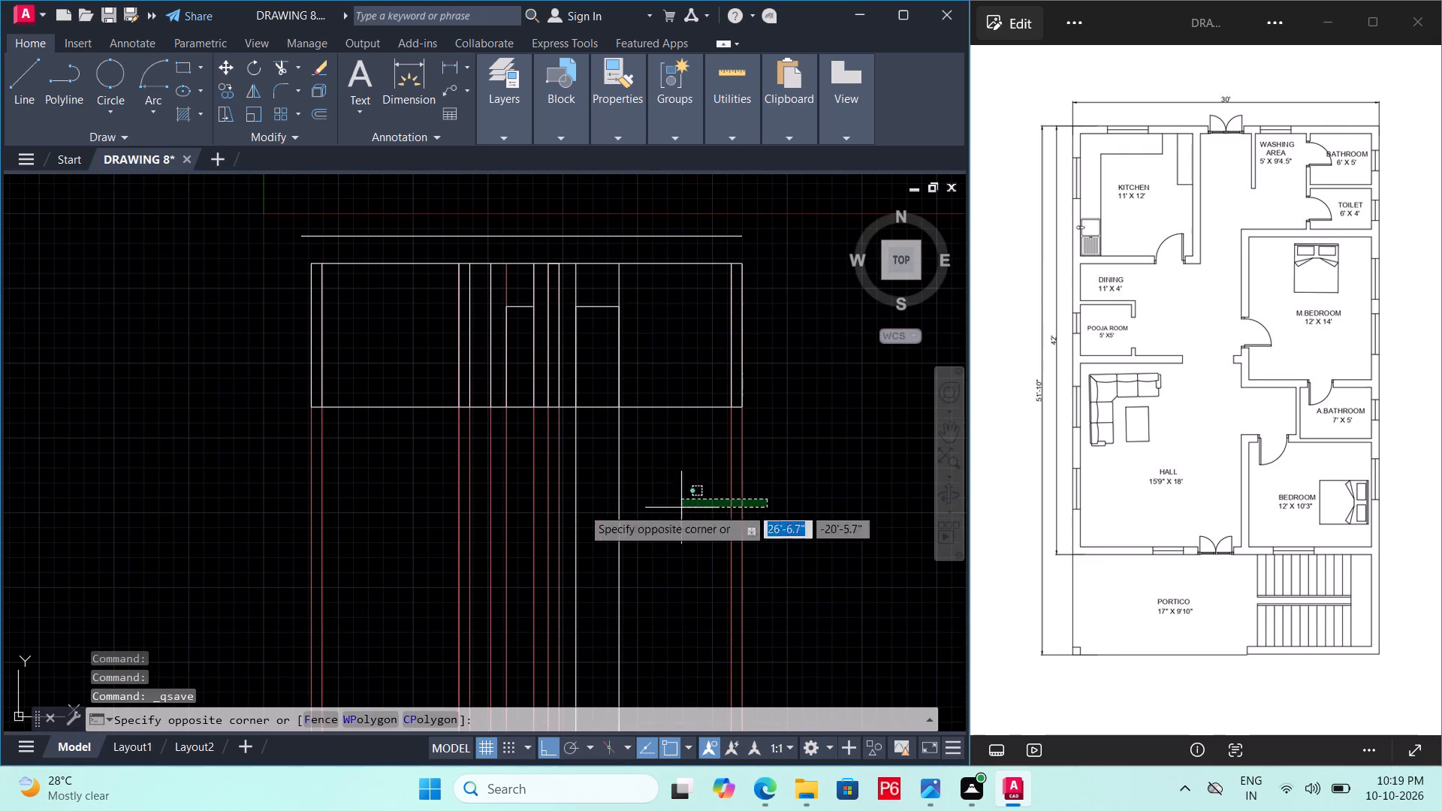
double_click(265, 501)
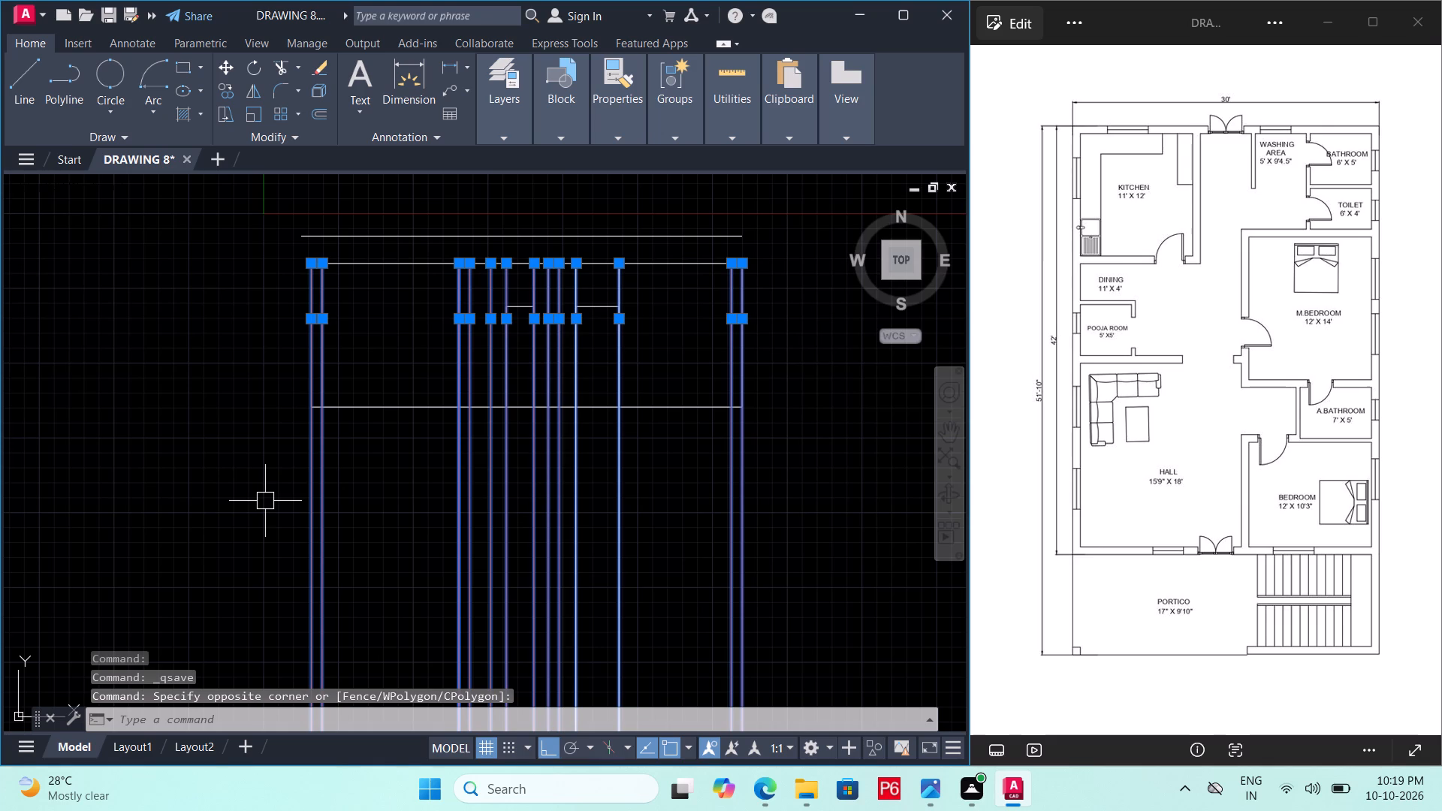
key(Delete)
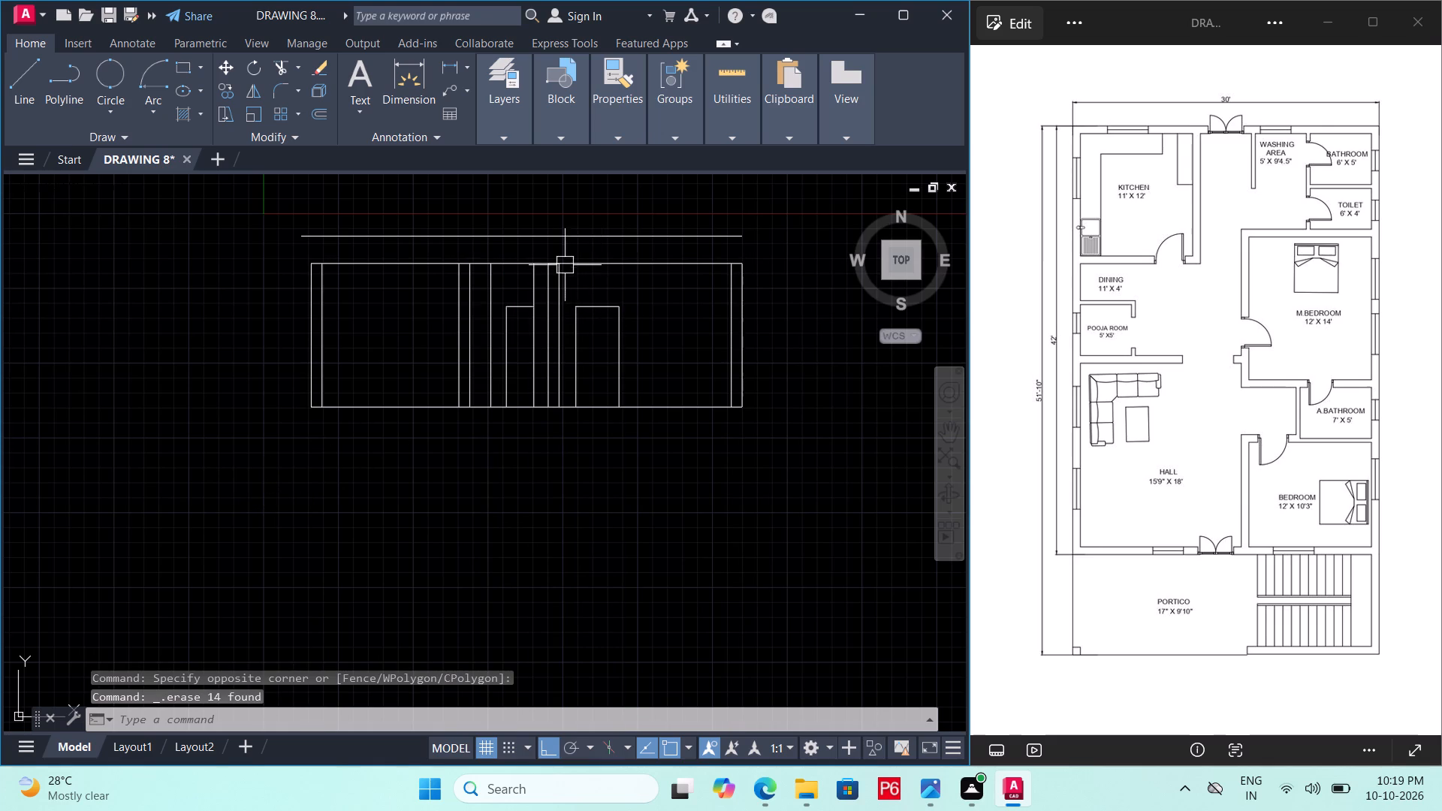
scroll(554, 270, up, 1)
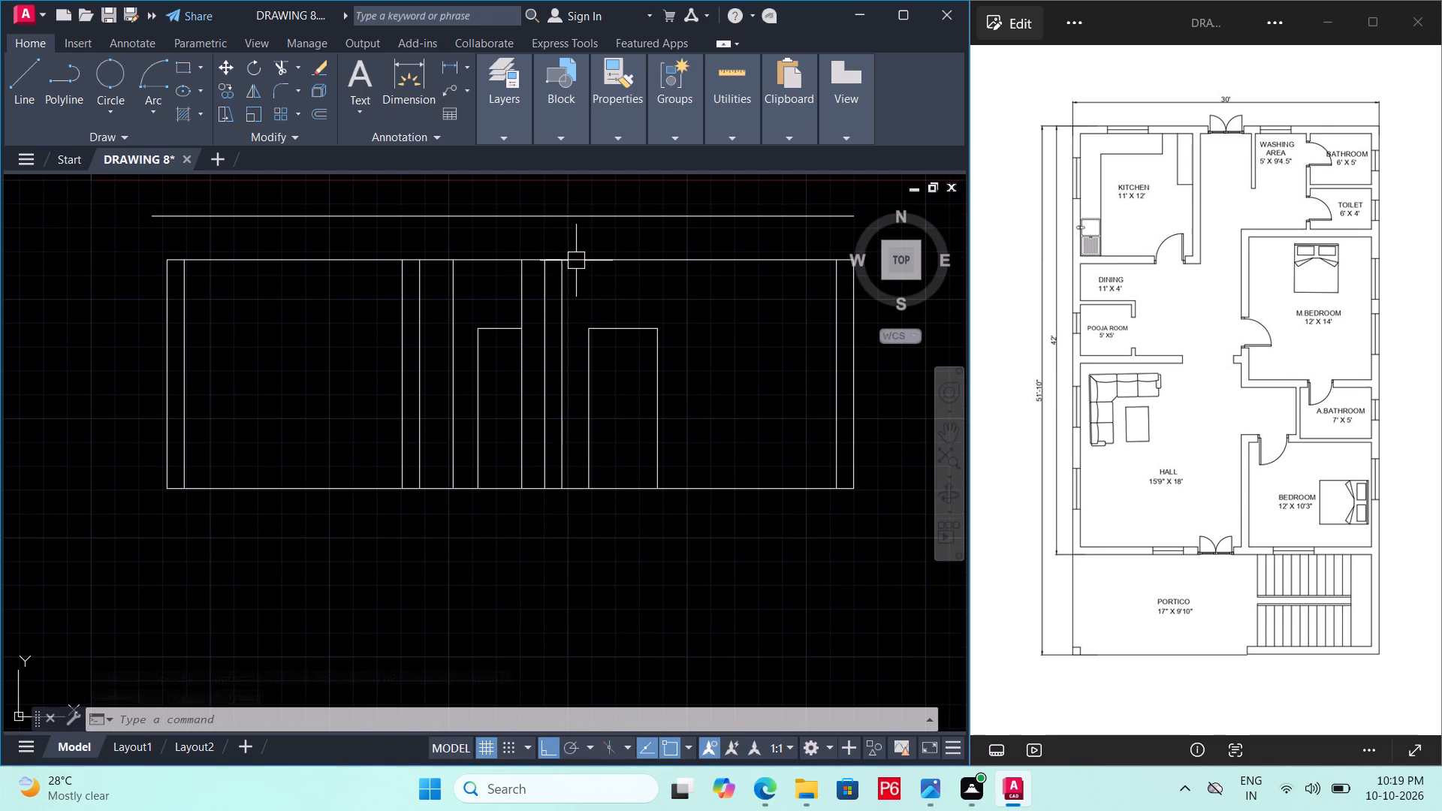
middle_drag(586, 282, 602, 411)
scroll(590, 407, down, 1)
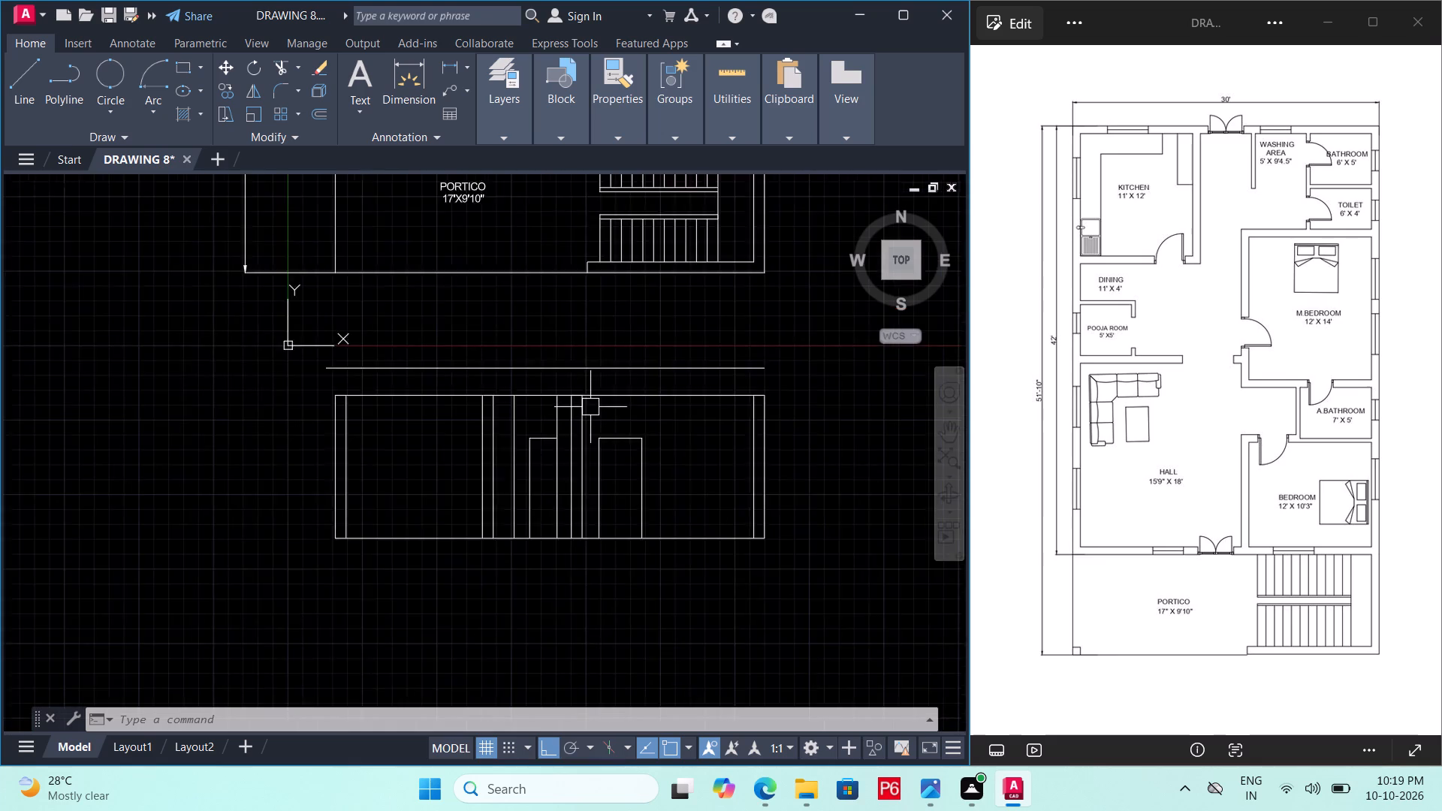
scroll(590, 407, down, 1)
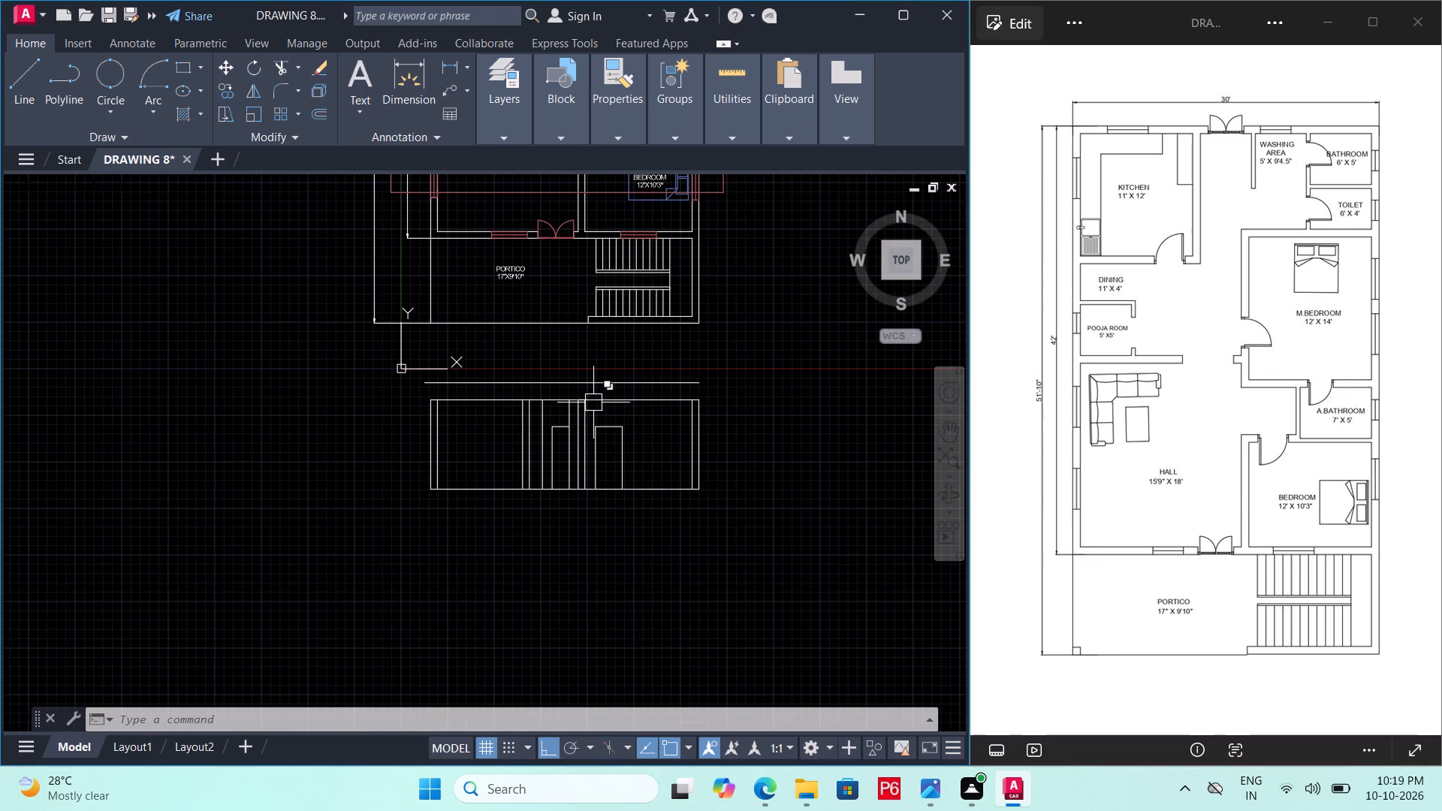
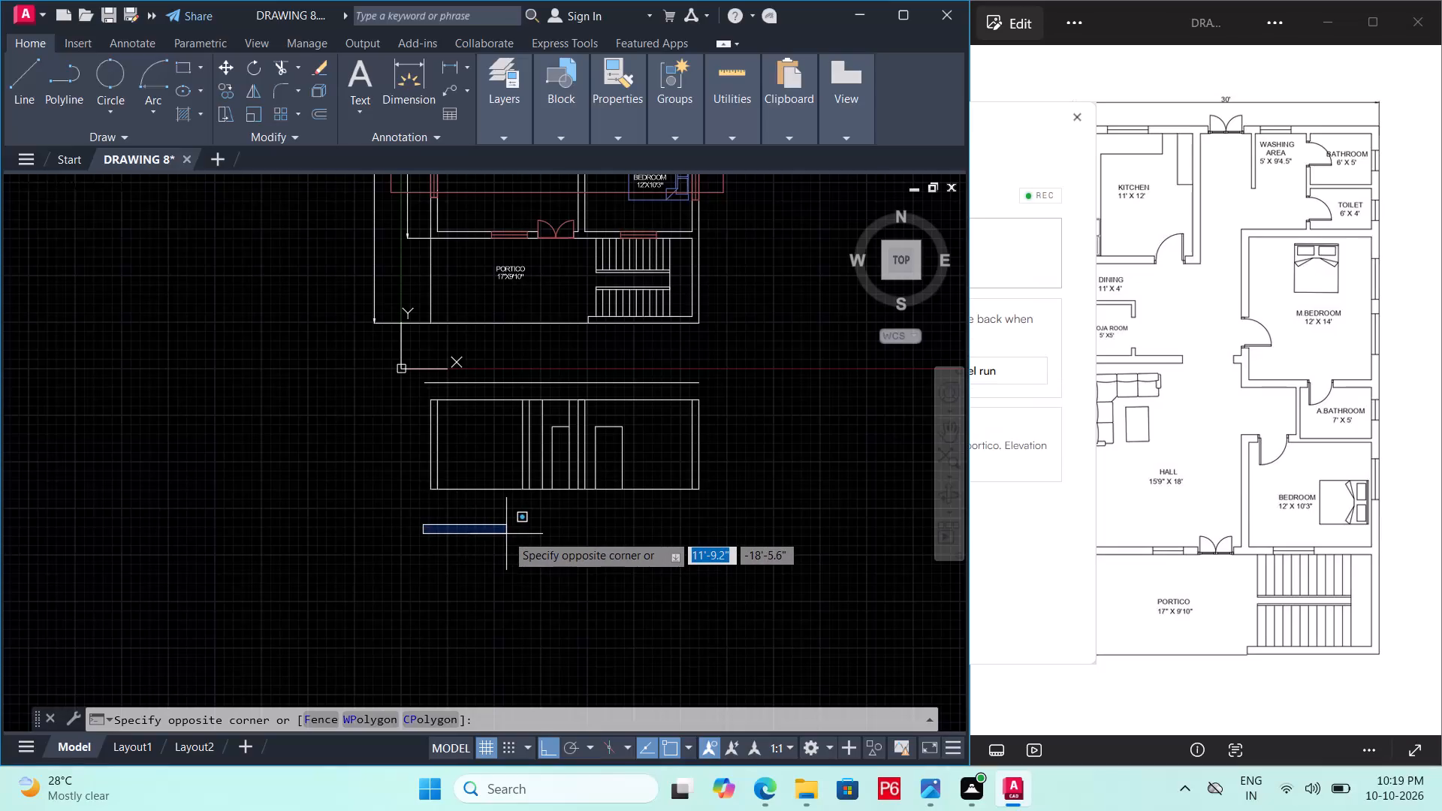
Save the drawing with the construction lines removed.
click(507, 534)
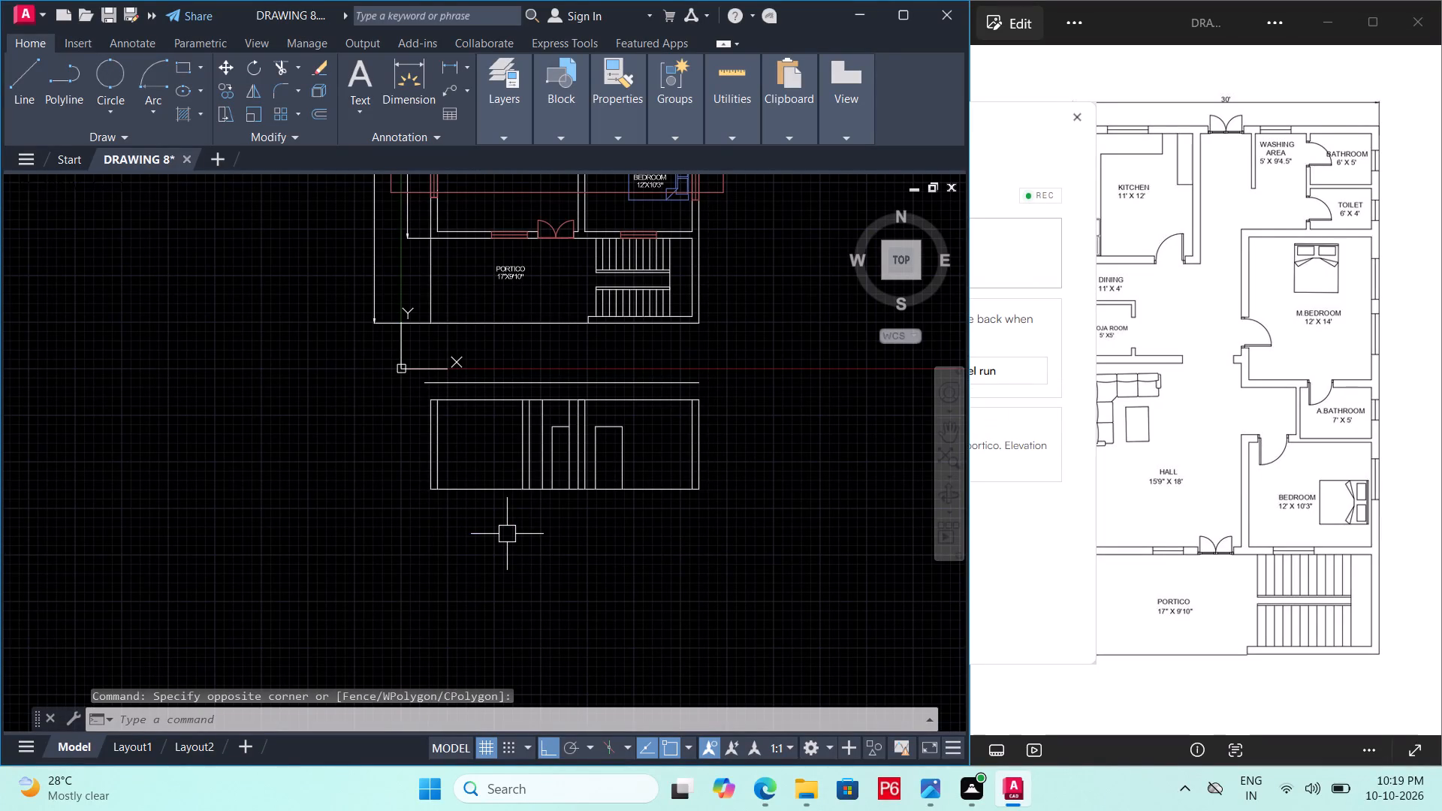
middle_drag(575, 433, 578, 483)
scroll(693, 455, up, 1)
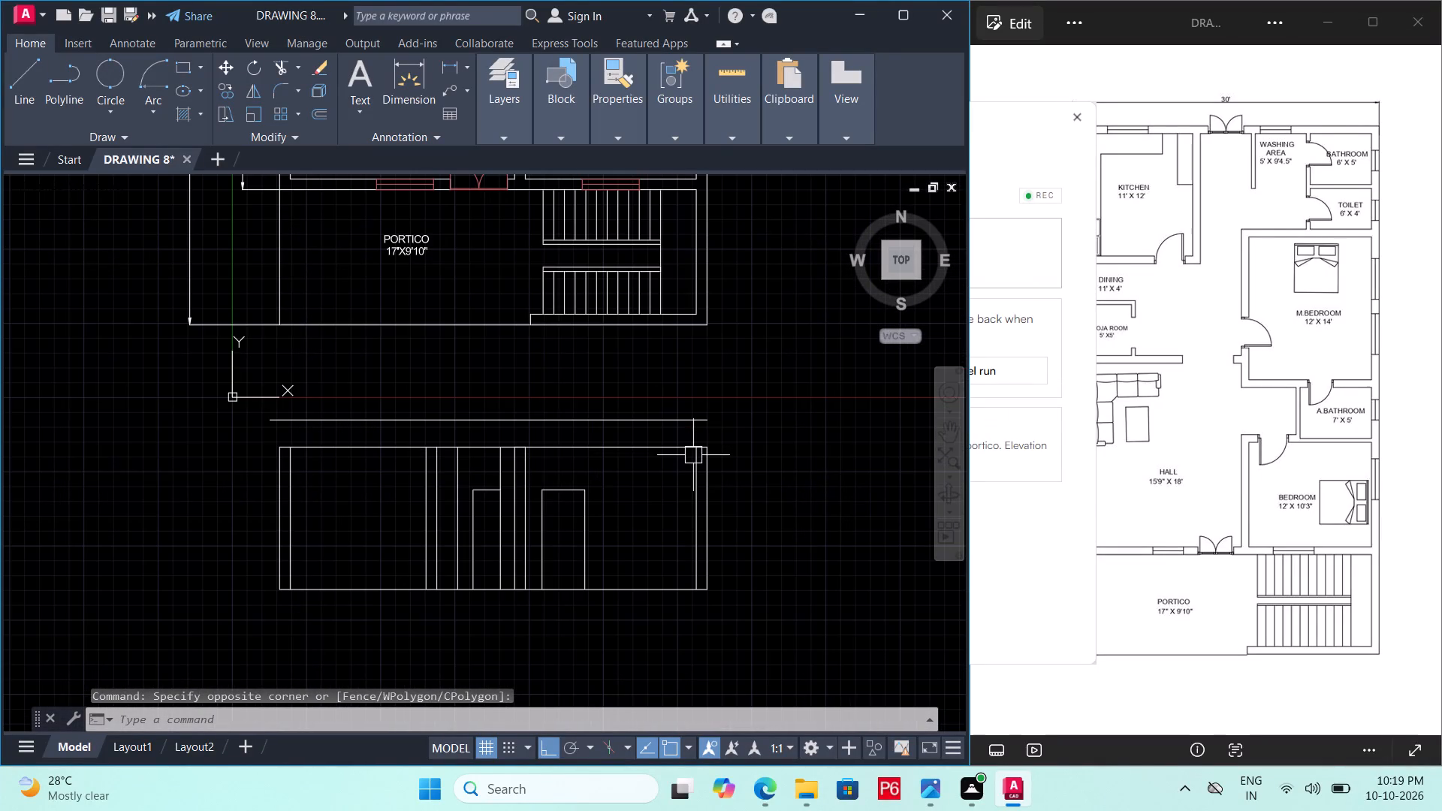
key(ctrl+s)
key(ctrl+s)
Extend the section's two outermost exterior wall lines up to the upper horizontal line.
middle_drag(701, 442, 706, 443)
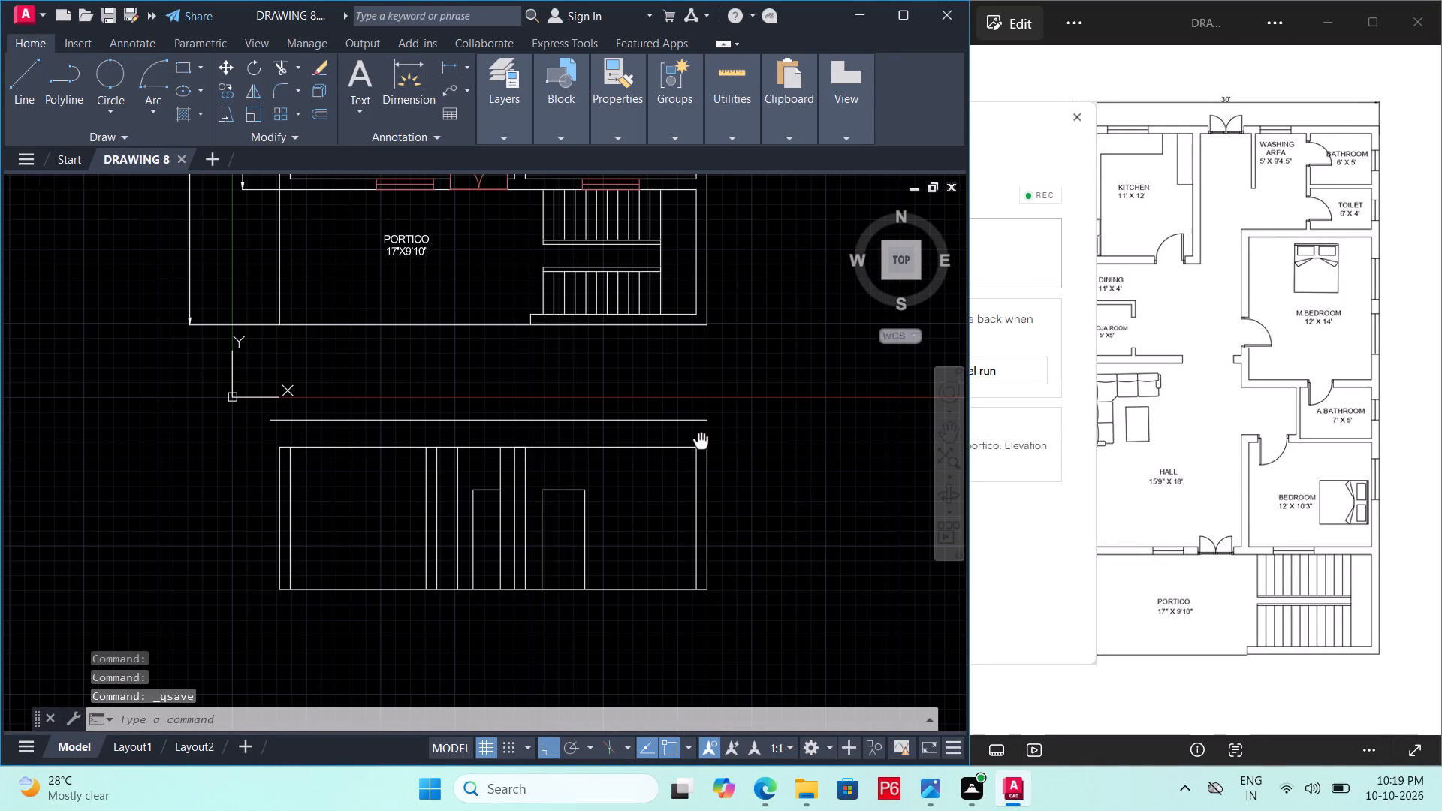
middle_drag(706, 443, 715, 485)
scroll(566, 508, down, 1)
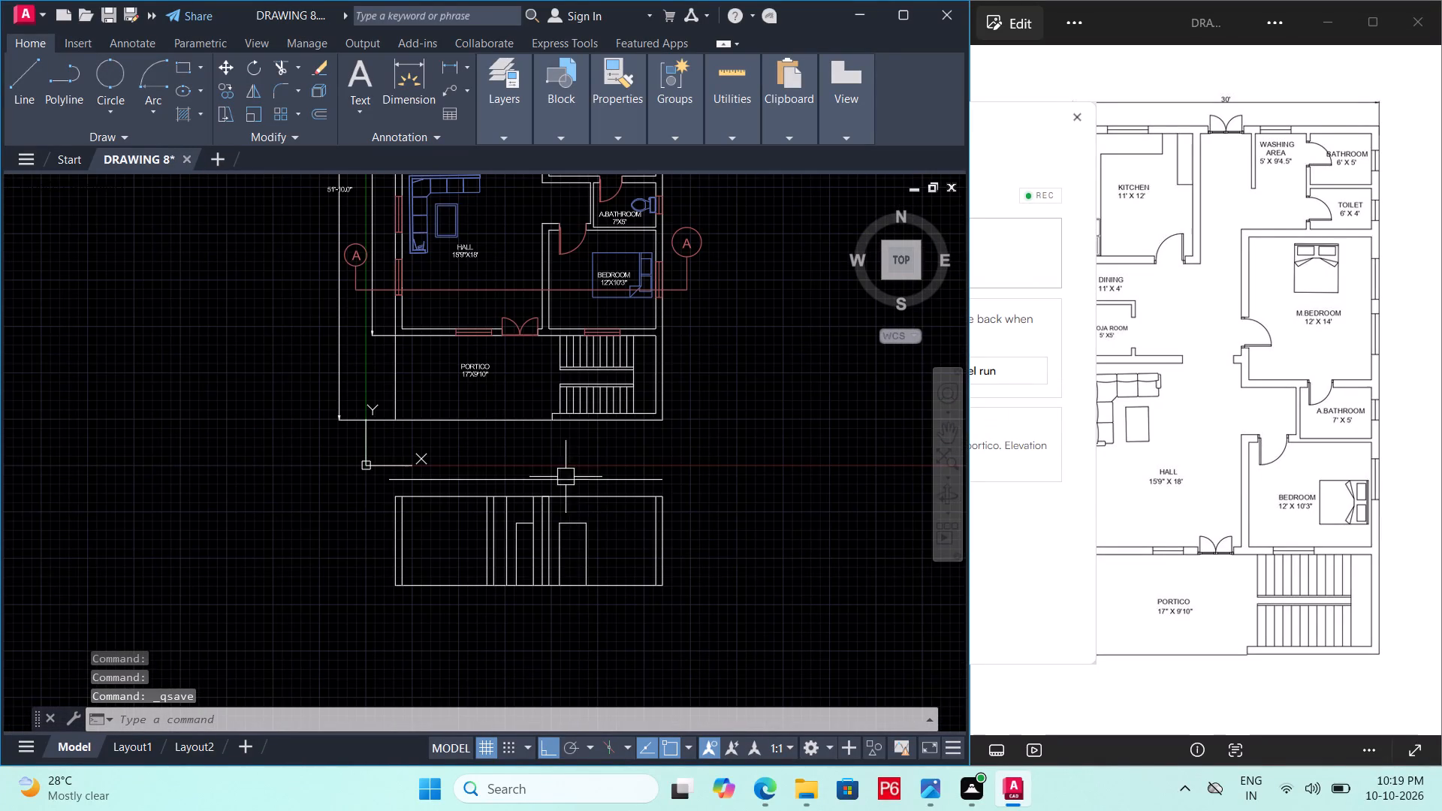
middle_drag(575, 321, 591, 473)
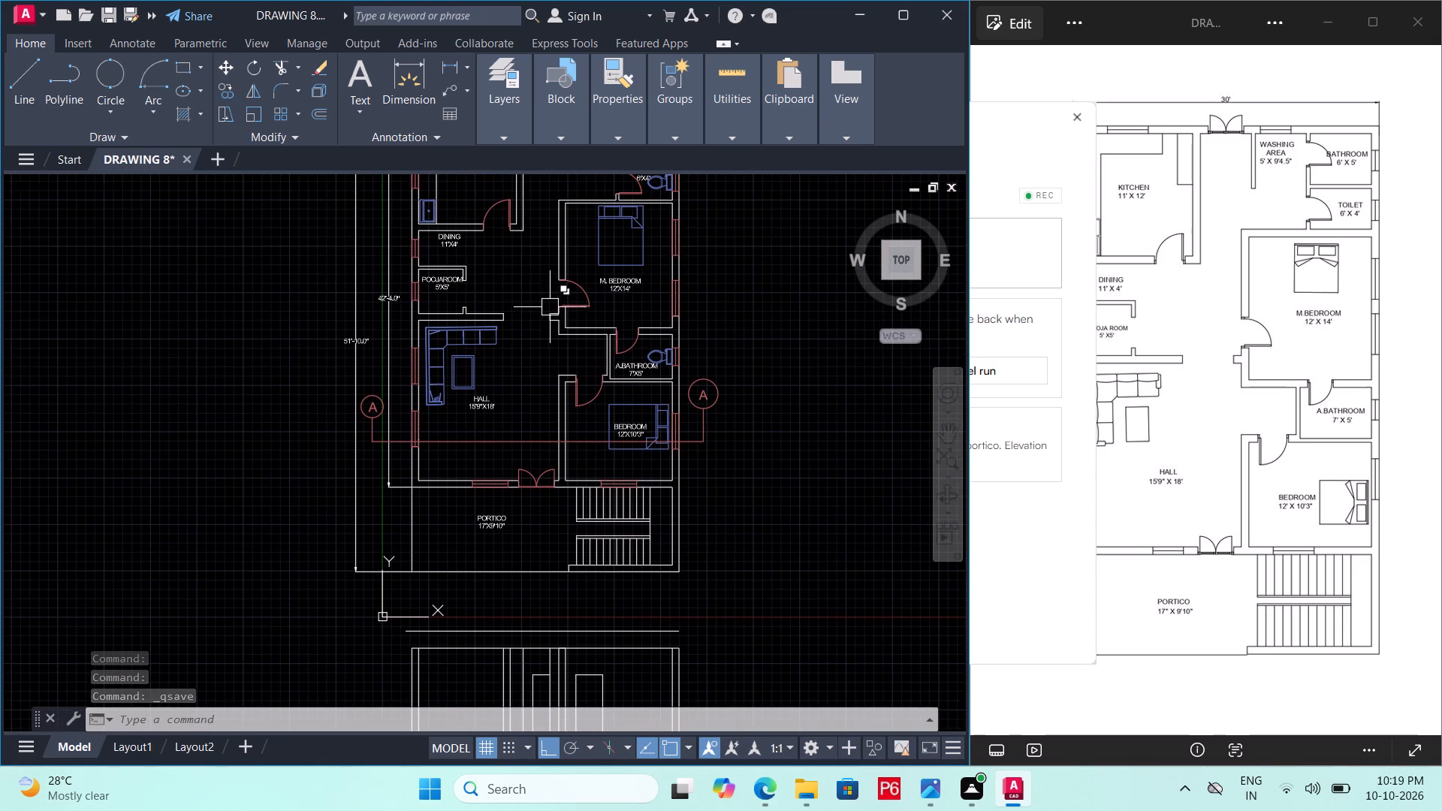
middle_drag(566, 408, 581, 362)
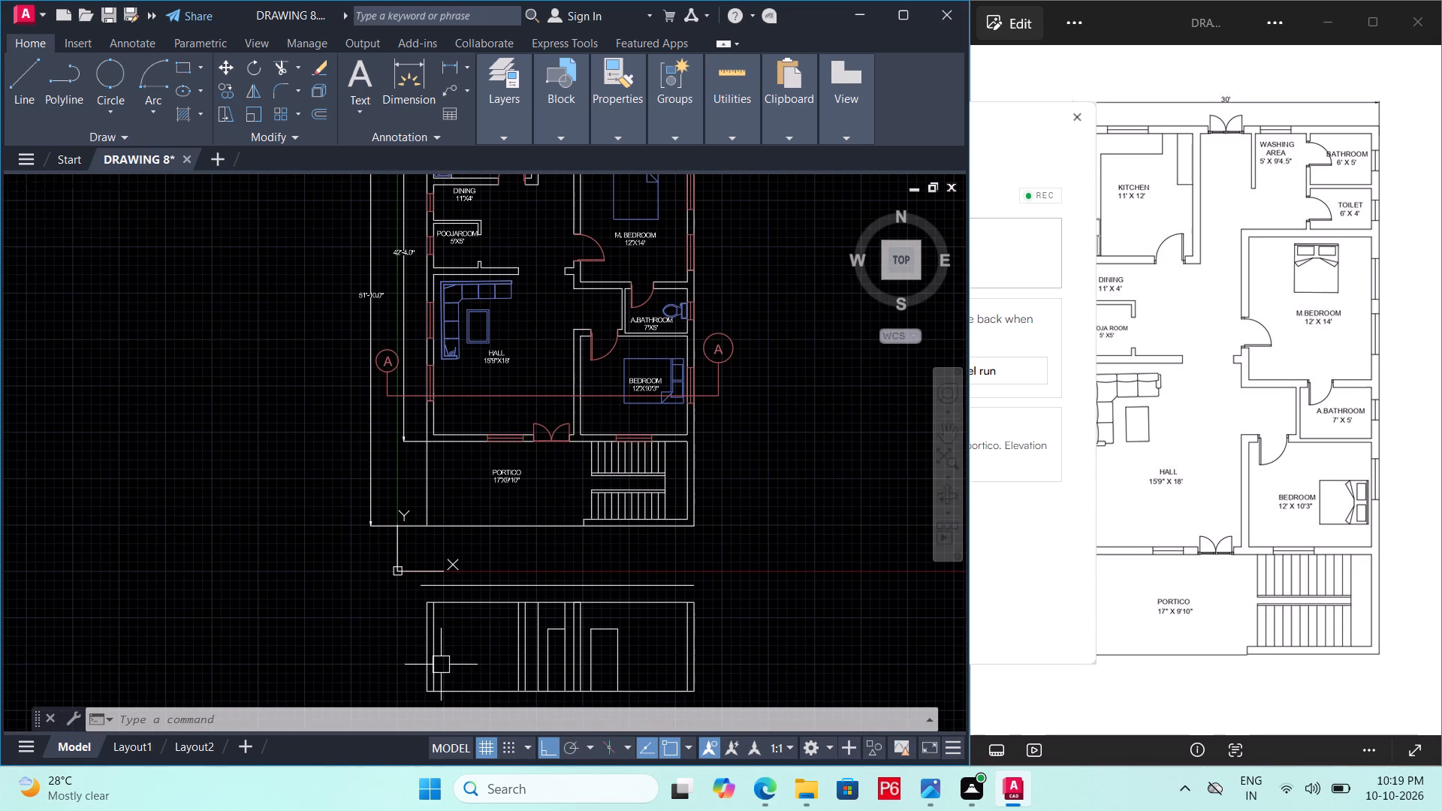
middle_drag(535, 665, 540, 650)
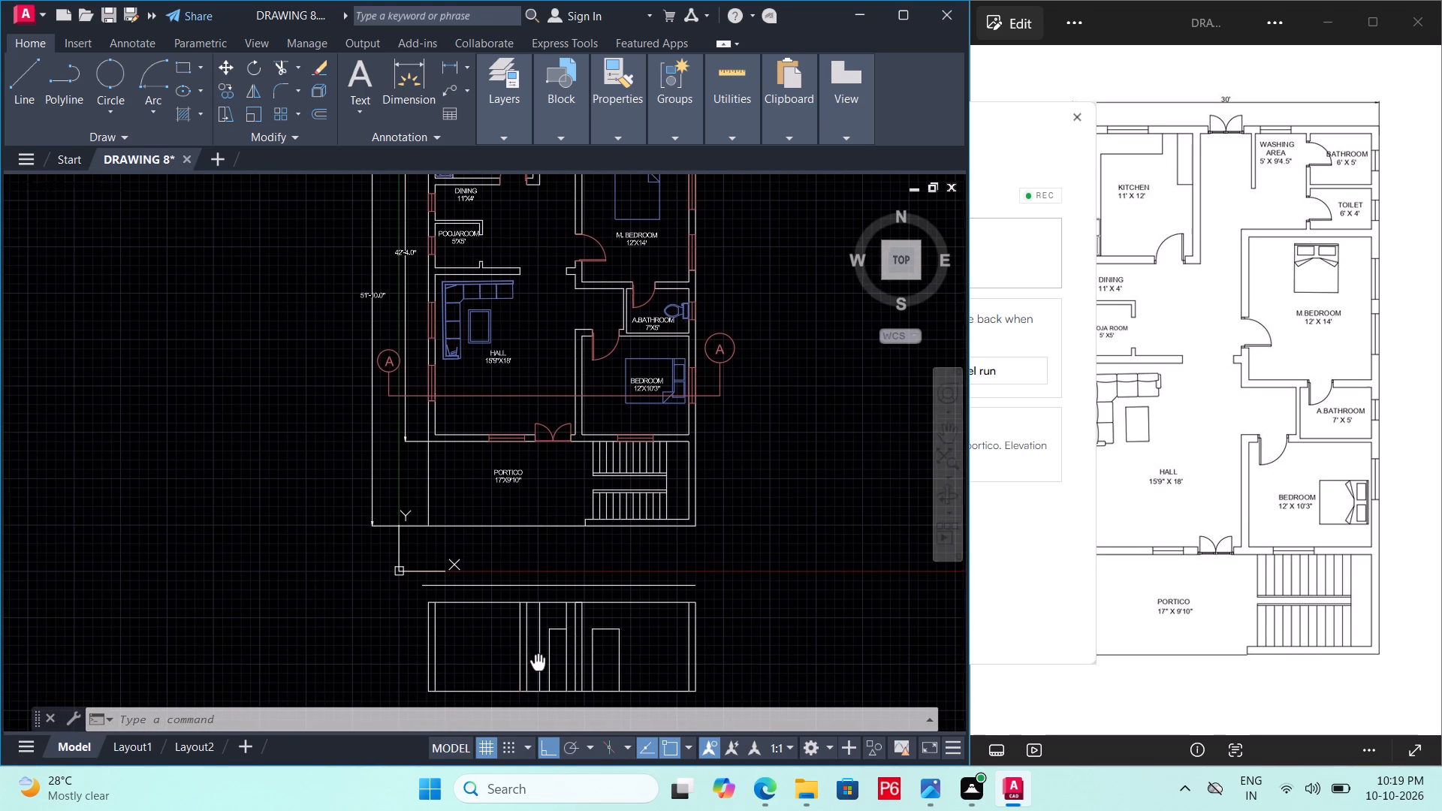
middle_drag(540, 650, 539, 642)
scroll(467, 623, up, 1)
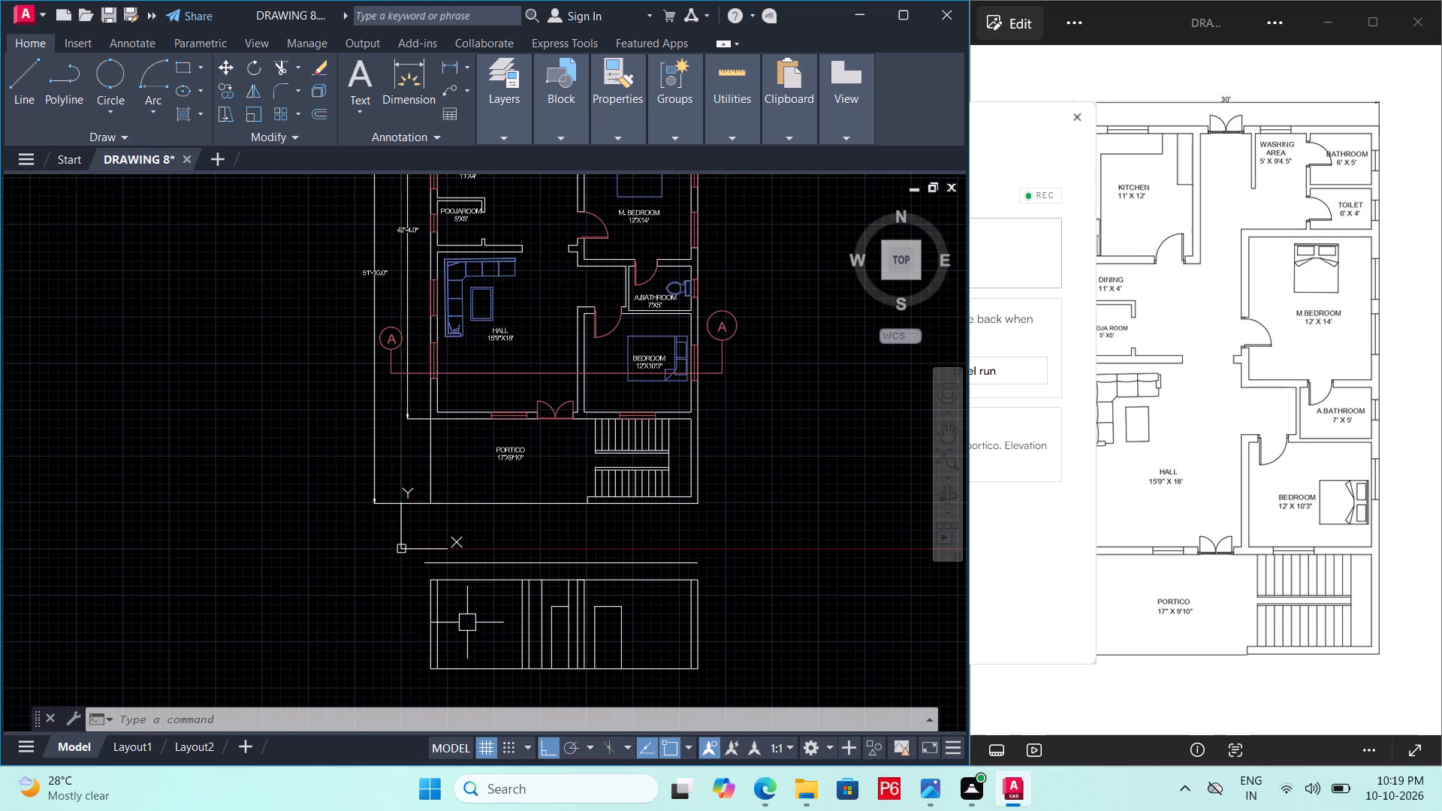
scroll(467, 622, up, 1)
text(EX)
key(space)
key(space)
click(375, 542)
scroll(463, 517, down, 1)
middle_drag(463, 517, 333, 489)
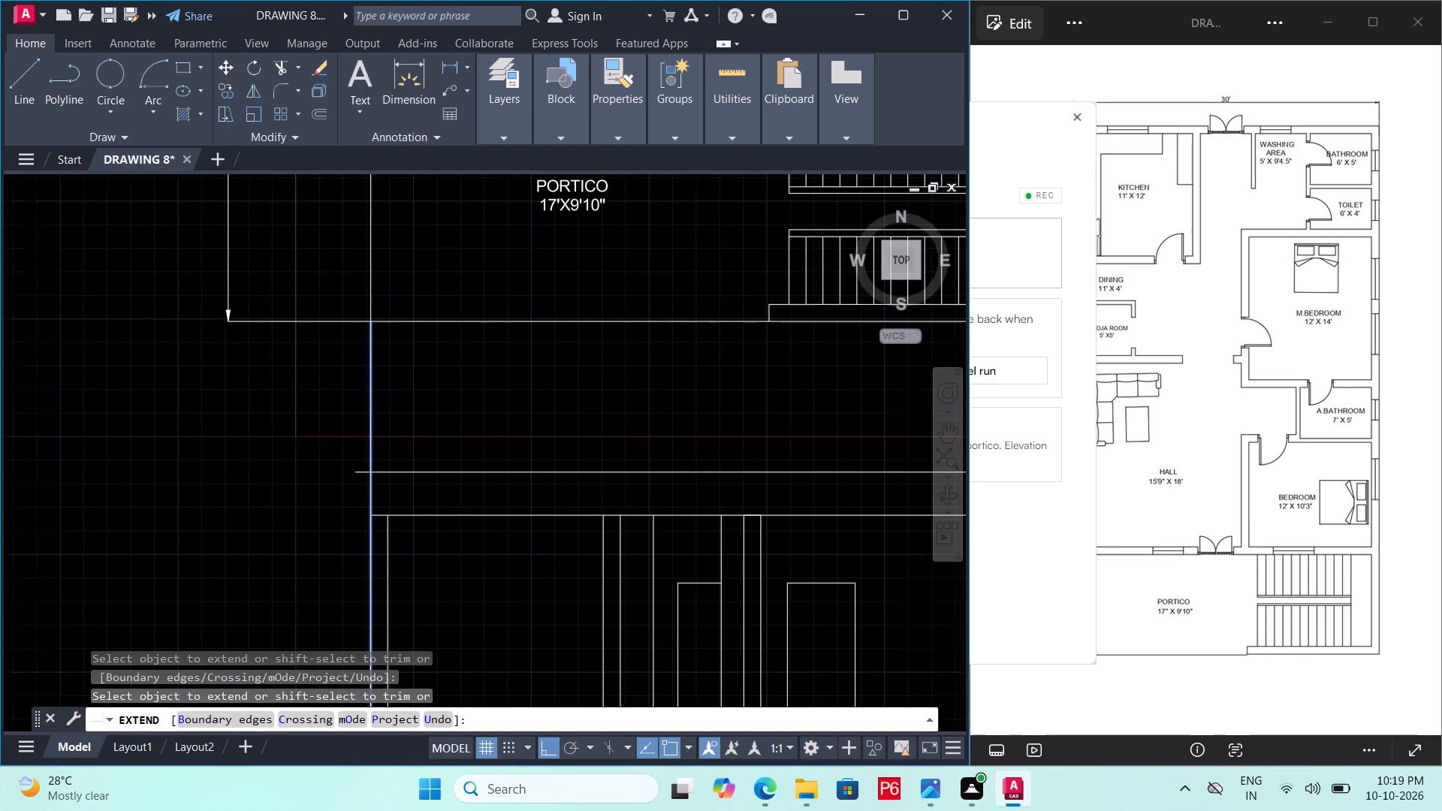
middle_drag(333, 489, 276, 497)
click(639, 529)
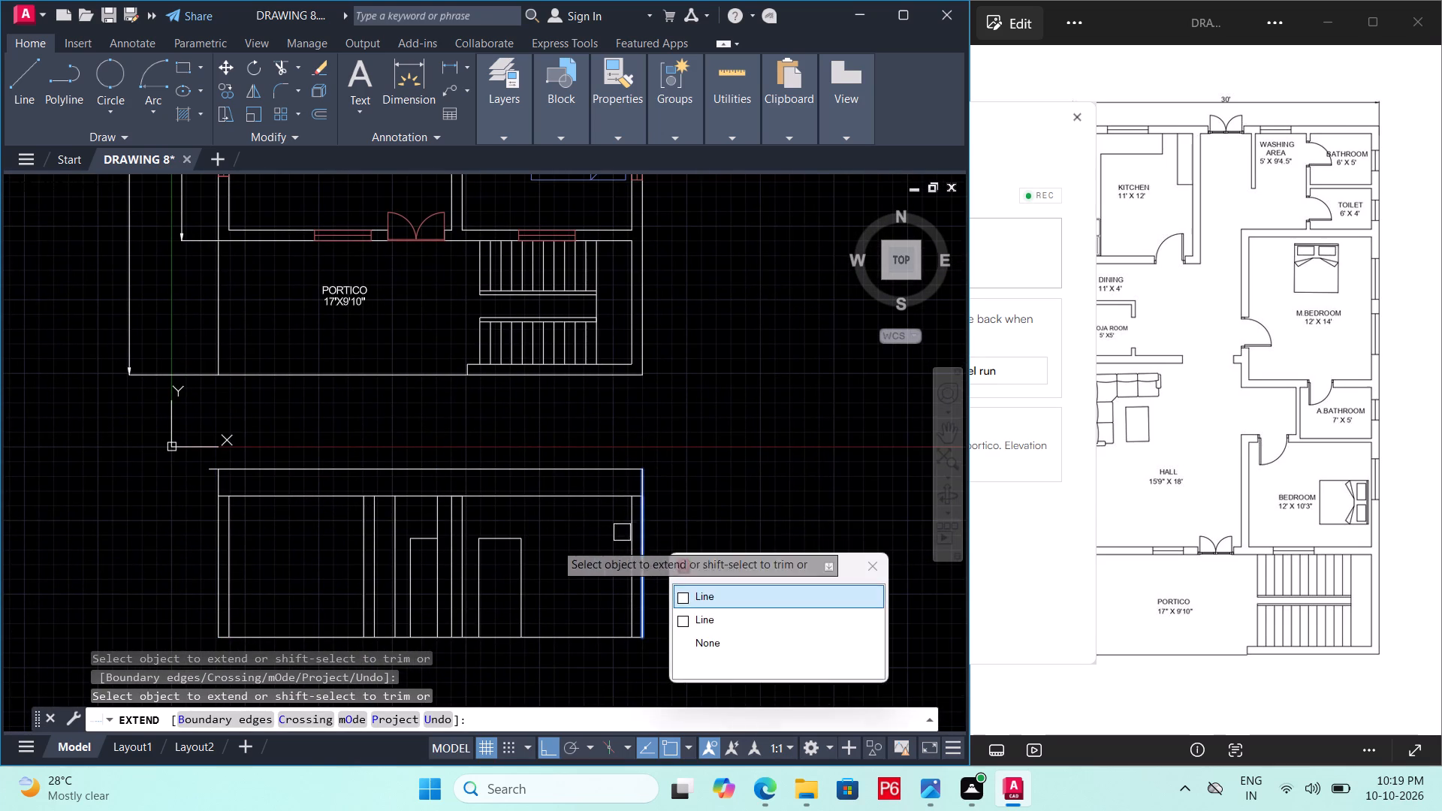
middle_drag(506, 543, 606, 534)
double_click(741, 510)
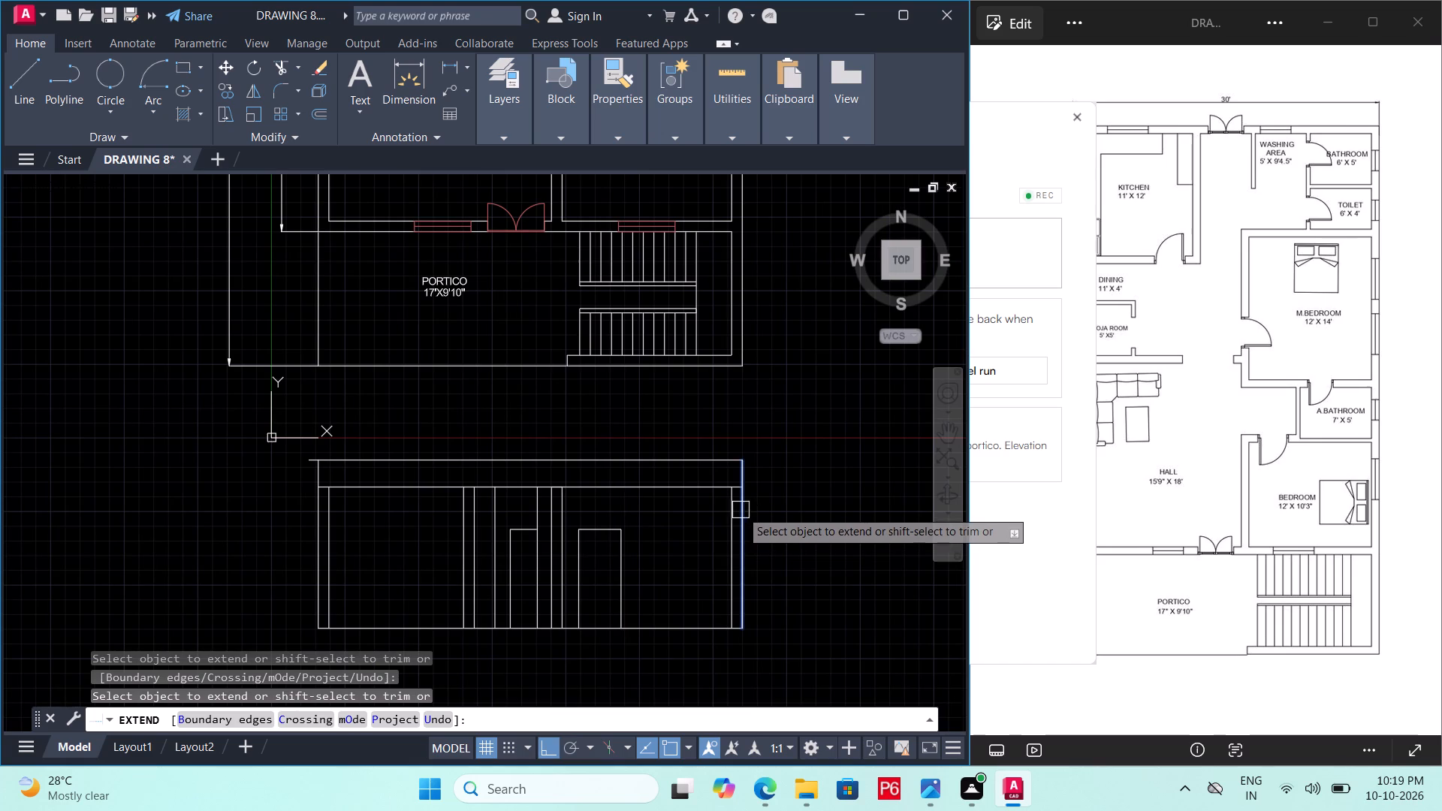
key(Escape)
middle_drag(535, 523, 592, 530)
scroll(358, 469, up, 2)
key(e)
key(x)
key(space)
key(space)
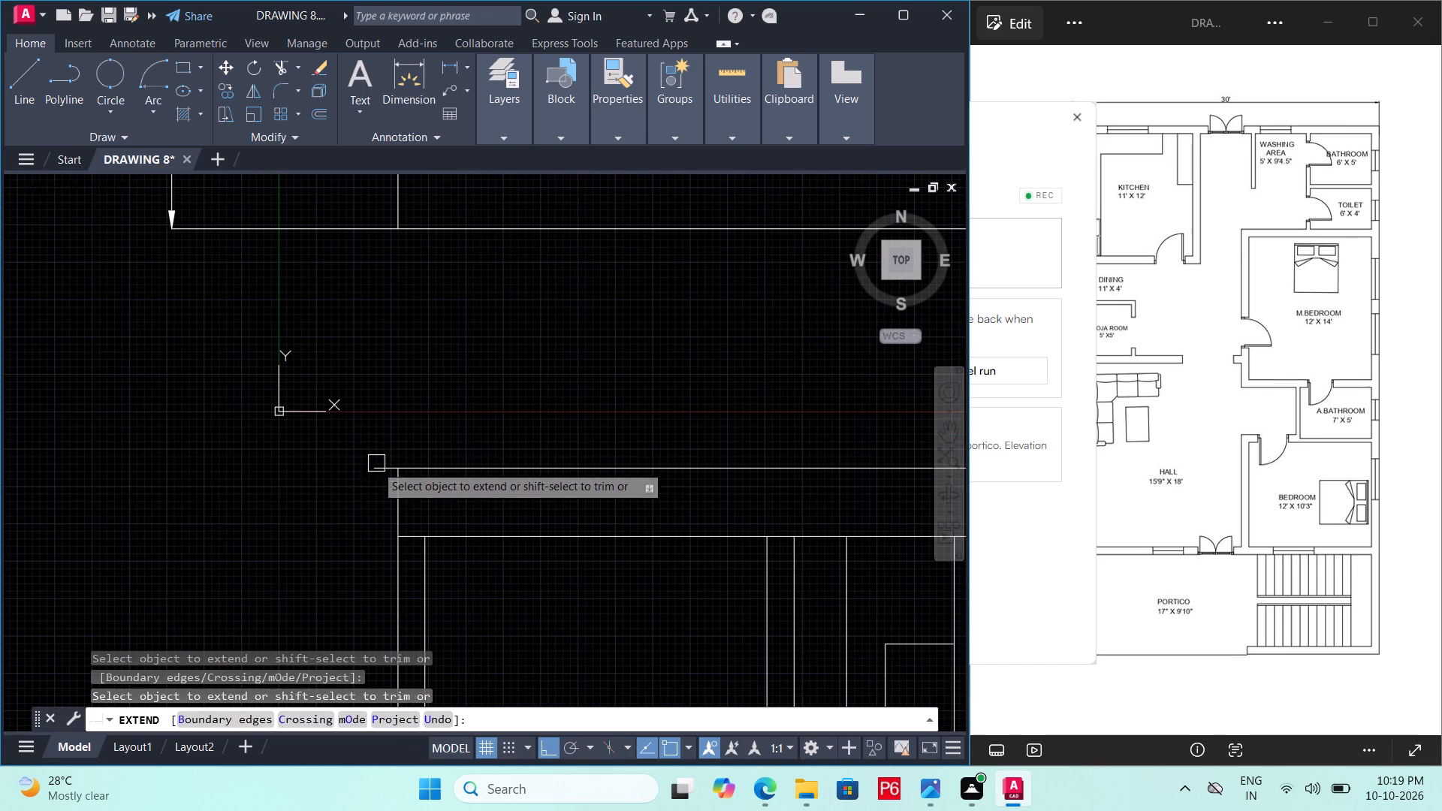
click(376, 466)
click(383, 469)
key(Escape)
Stretch the overhanging hall-side end of the upper horizontal line back to the exterior wall's outer line, and save.
click(383, 469)
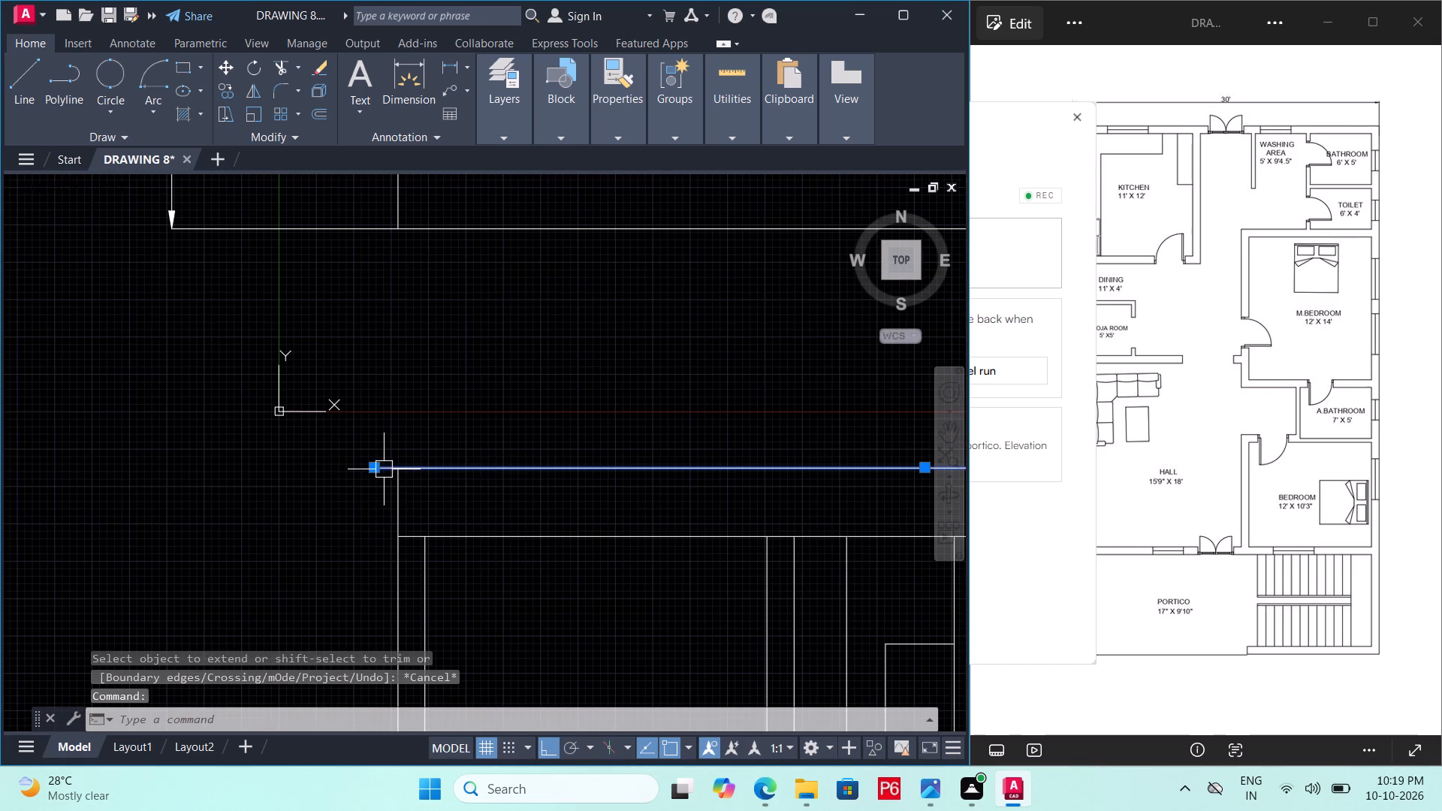
click(378, 469)
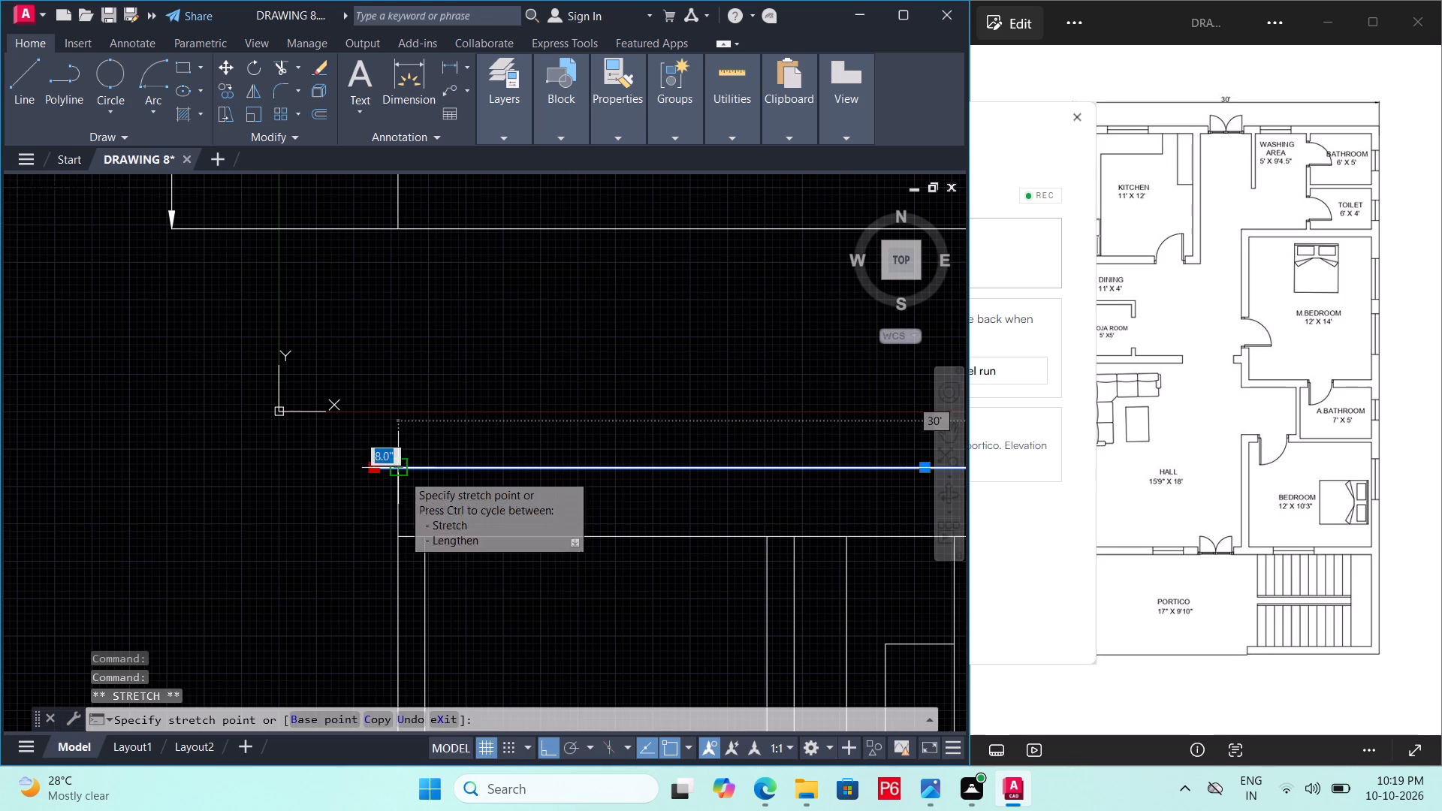
click(403, 474)
scroll(426, 474, down, 2)
middle_drag(416, 474, 375, 472)
key(ctrl+s)
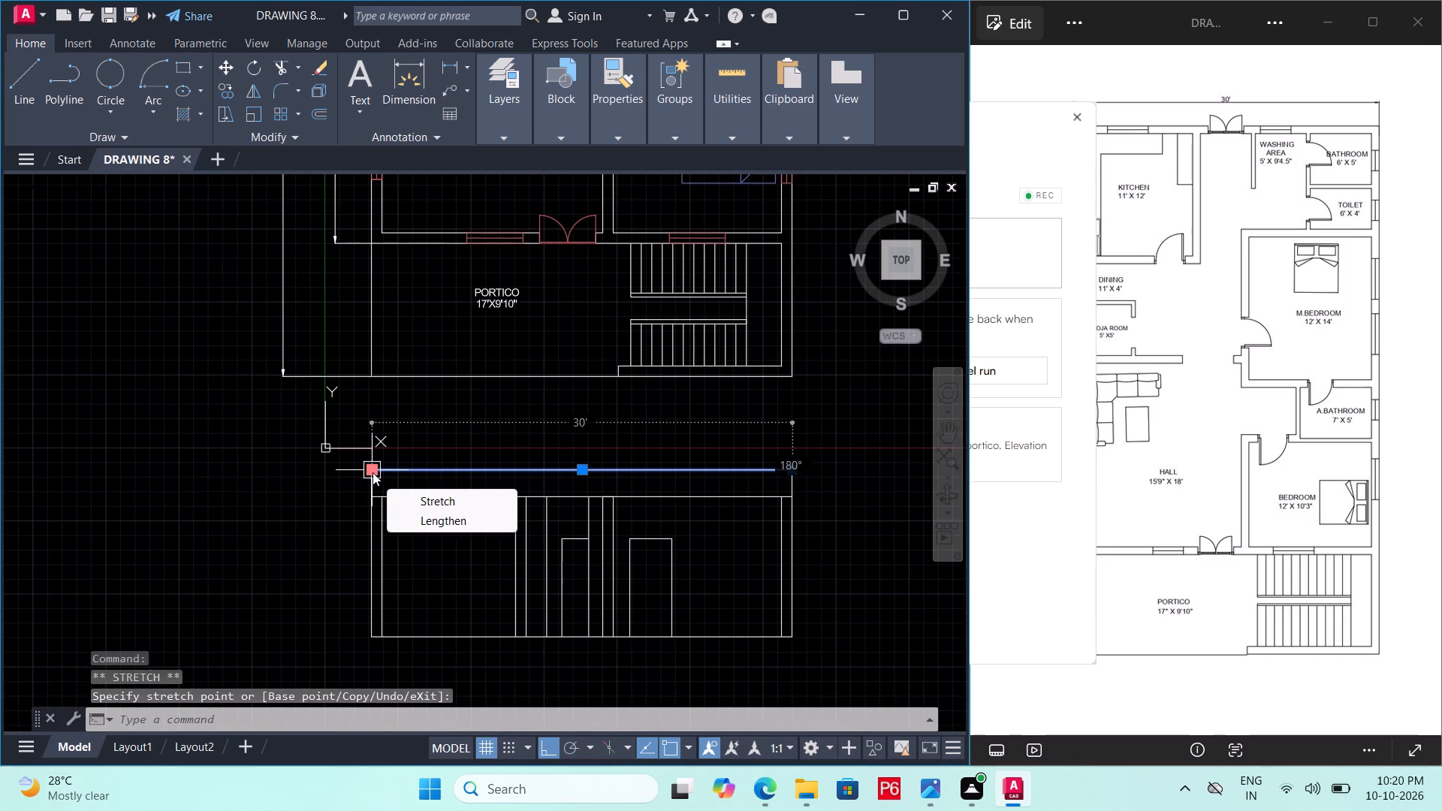
key(ctrl+s)
key(ctrl+s)
scroll(373, 472, down, 1)
middle_drag(373, 472, 367, 506)
key(Escape)
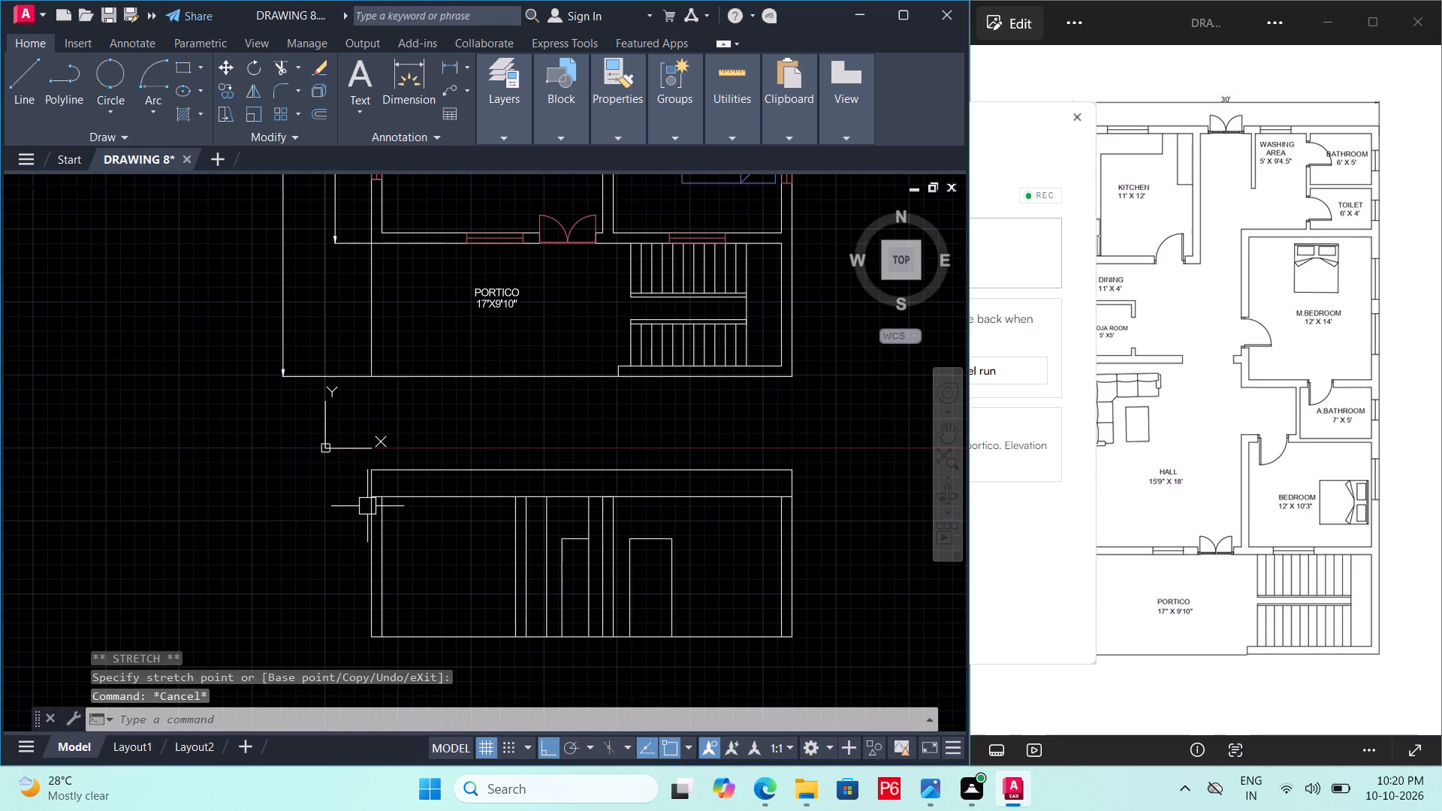
Examine the section's walls and door openings against the floor plan and section line A-A above it.
middle_drag(512, 493, 492, 521)
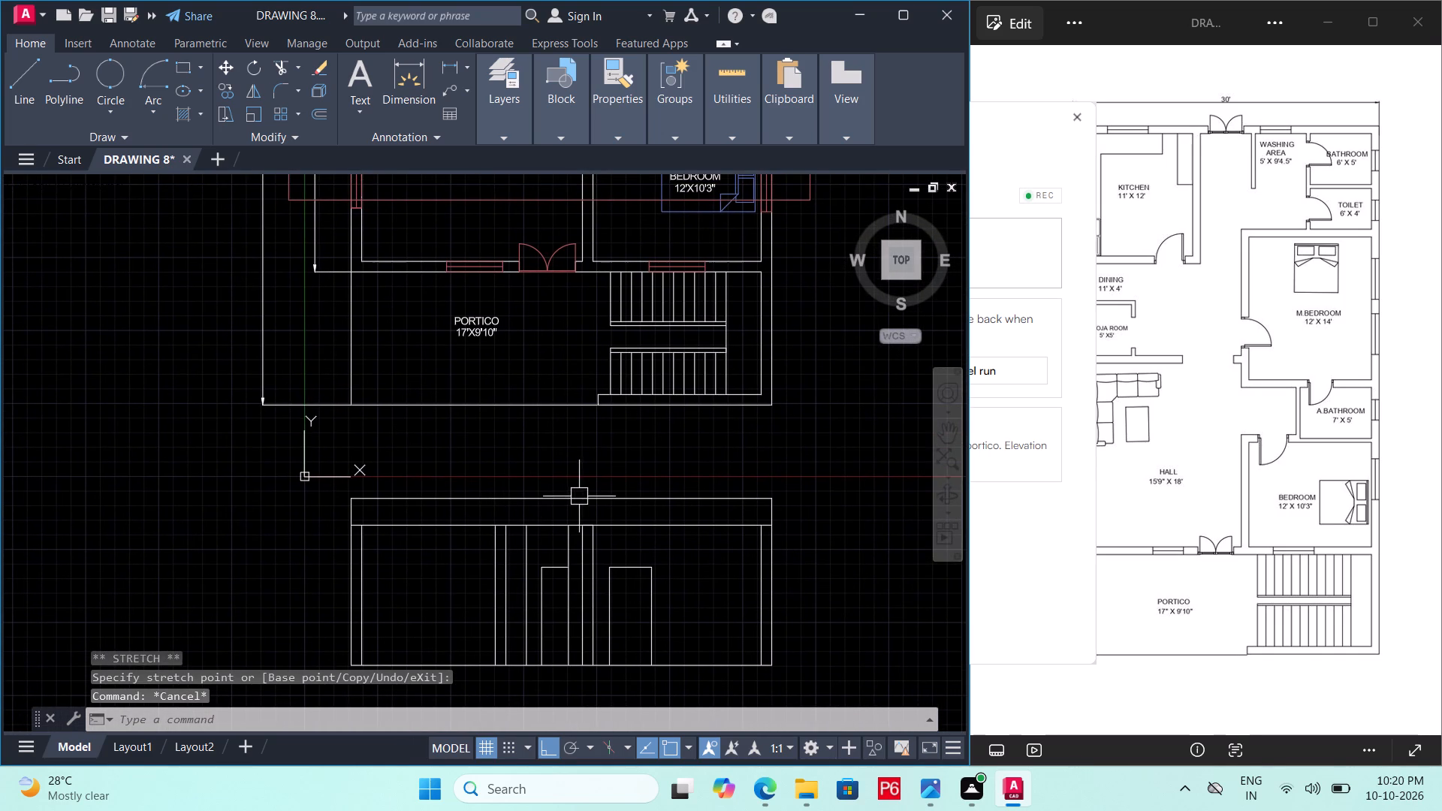
middle_click(579, 496)
scroll(578, 500, down, 1)
middle_drag(578, 501, 571, 632)
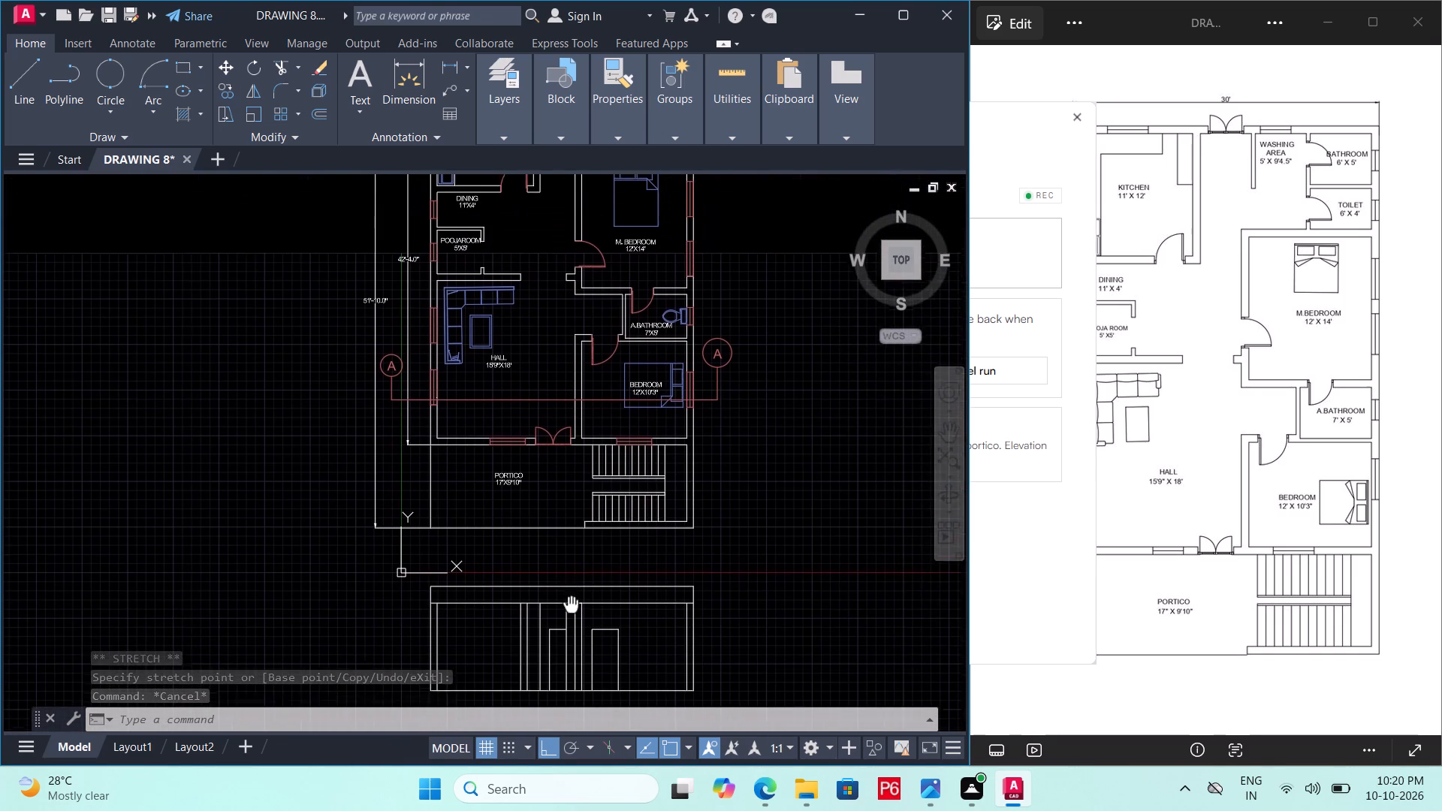
middle_drag(571, 632, 570, 632)
middle_drag(573, 577, 581, 521)
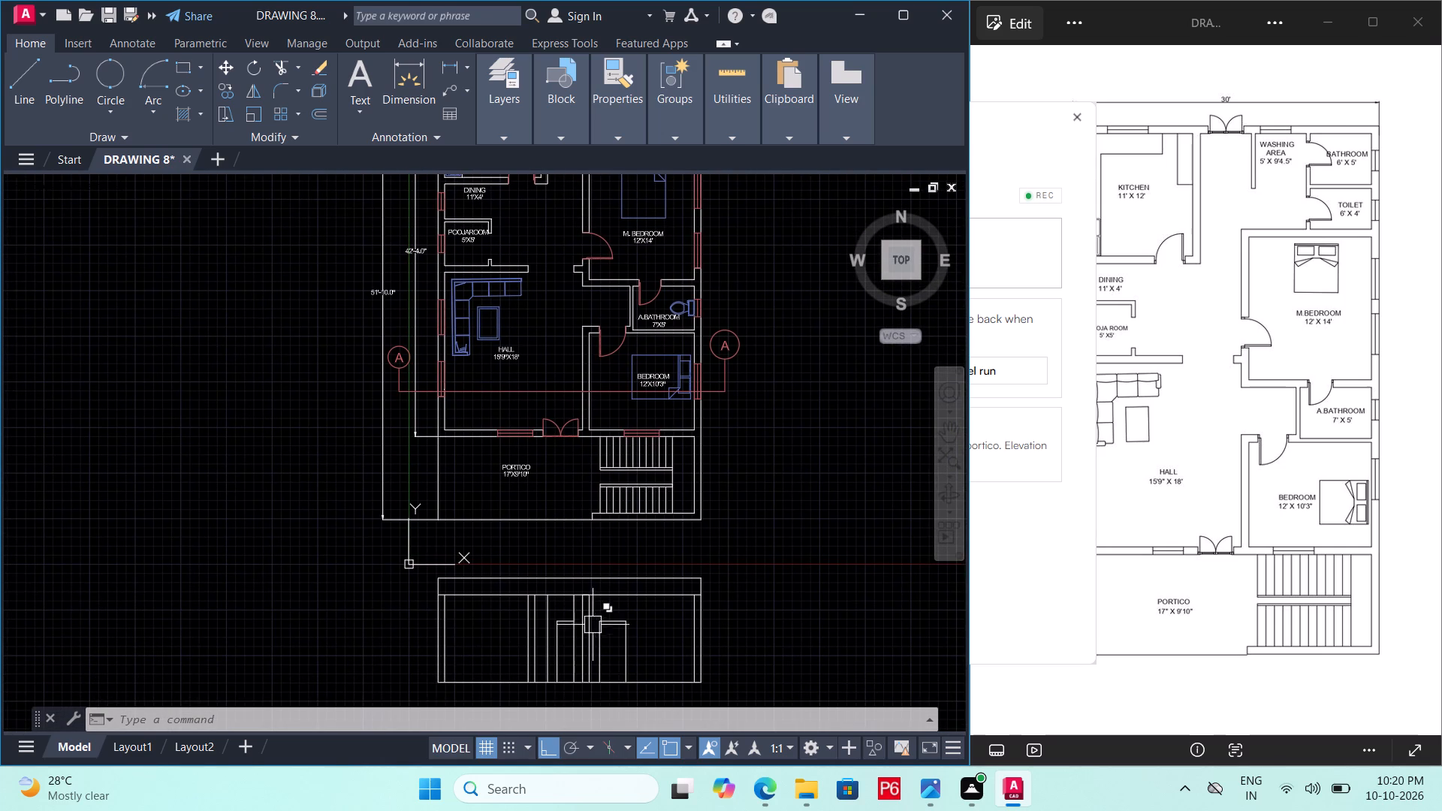
scroll(611, 656, up, 1)
middle_drag(611, 656, 620, 611)
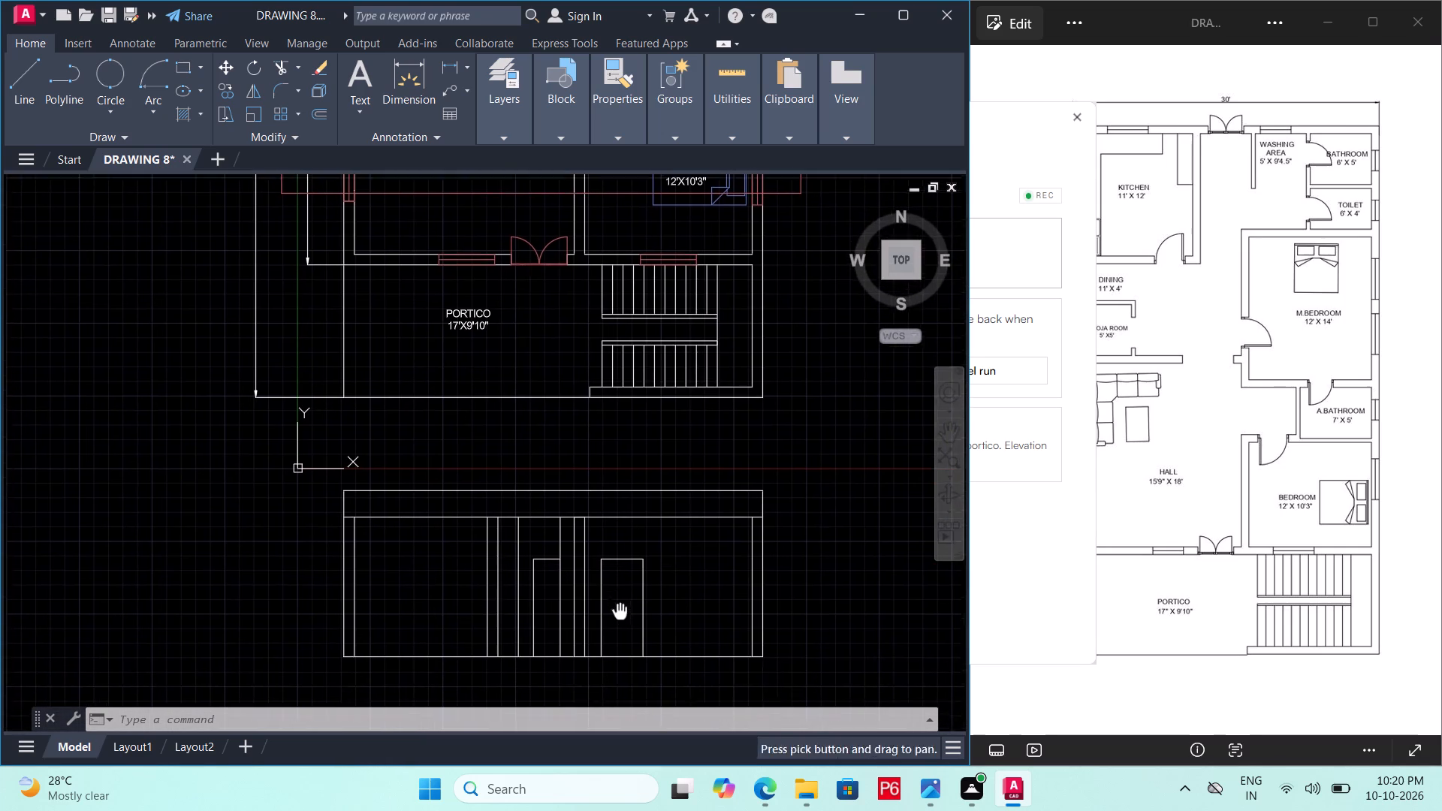
scroll(636, 566, down, 1)
middle_drag(626, 584, 598, 663)
scroll(626, 588, down, 1)
middle_drag(591, 647, 593, 593)
scroll(597, 602, up, 1)
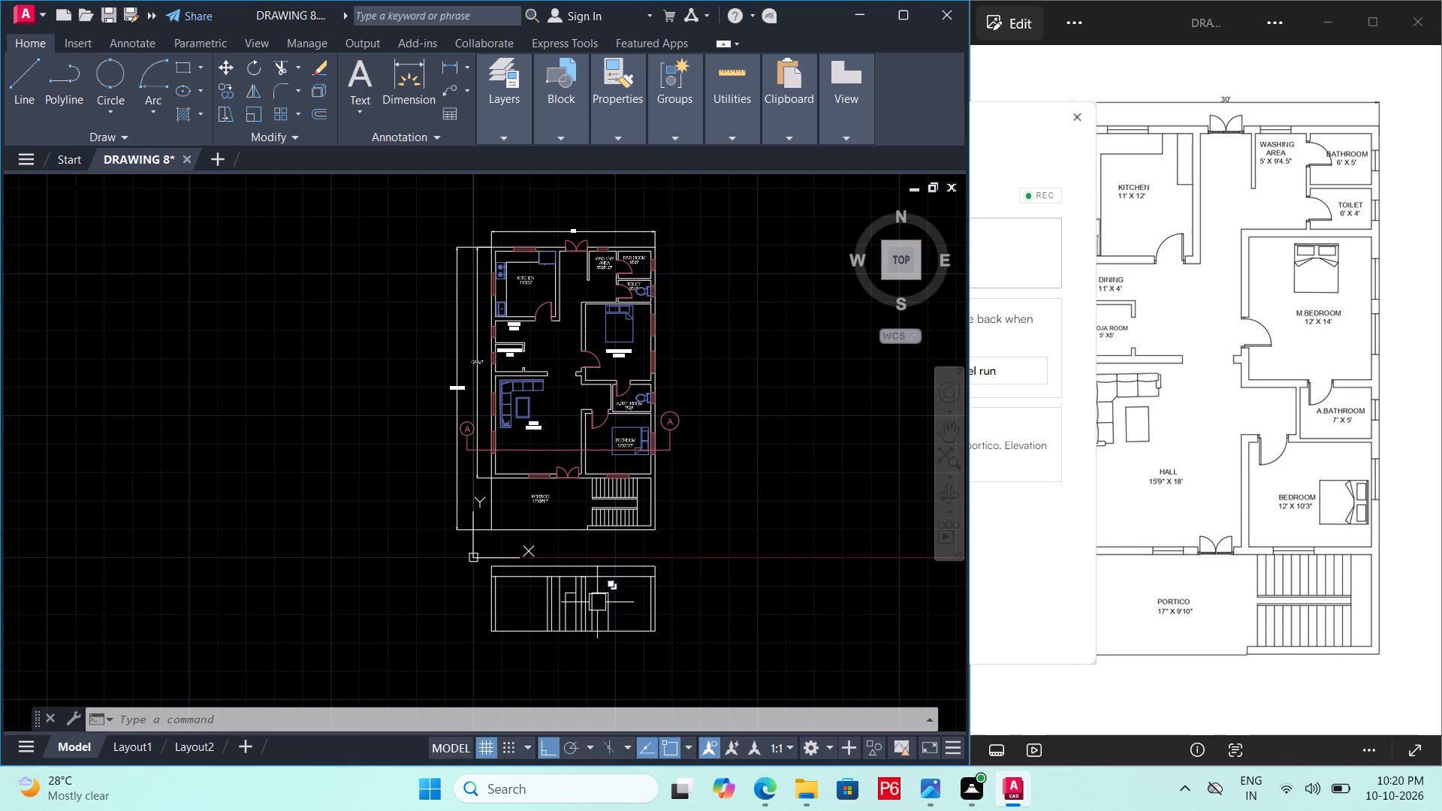
middle_drag(599, 611, 599, 577)
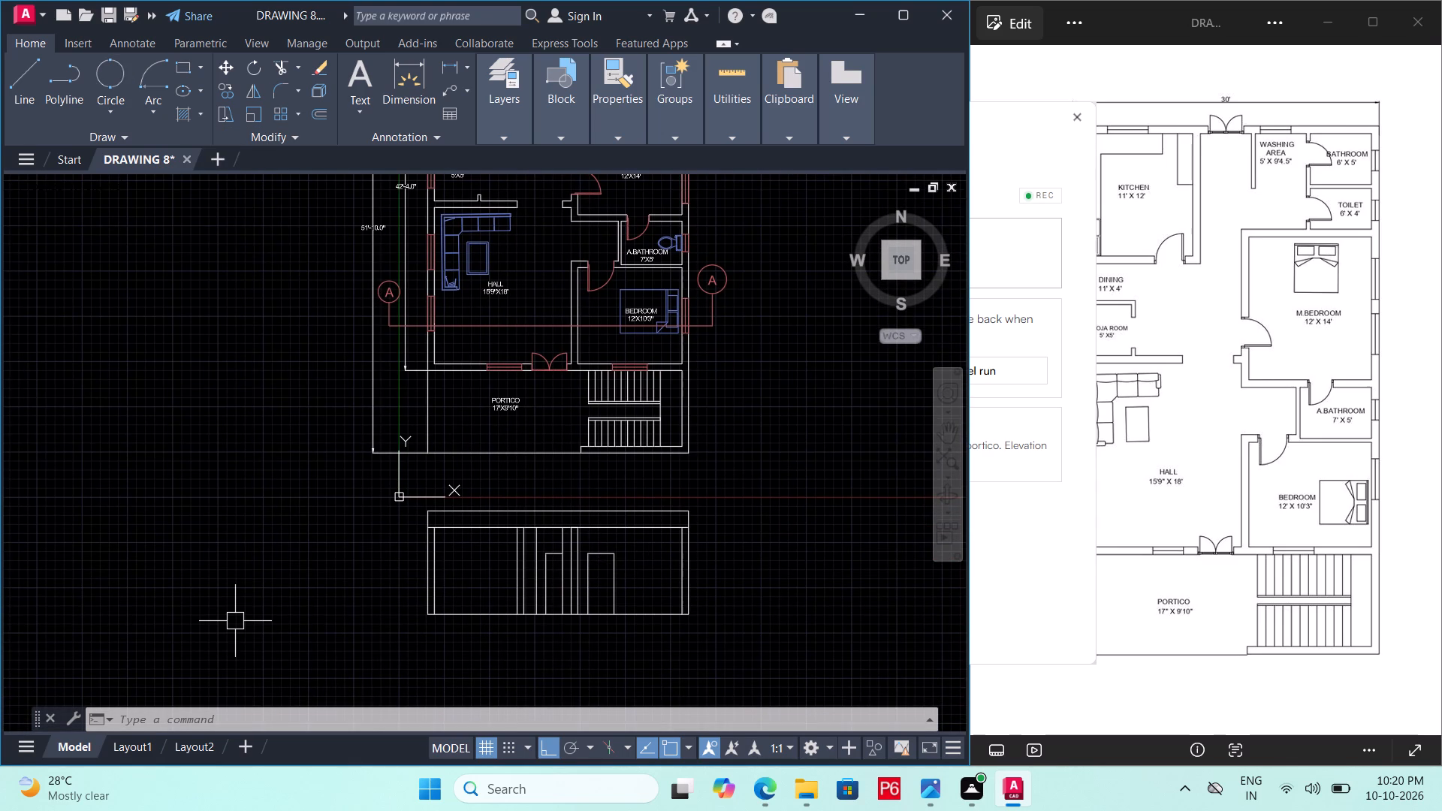
Turn Ortho off and draw a V of two lines joining the wider door opening's top corners through a point near its centre.
scroll(545, 609, up, 1)
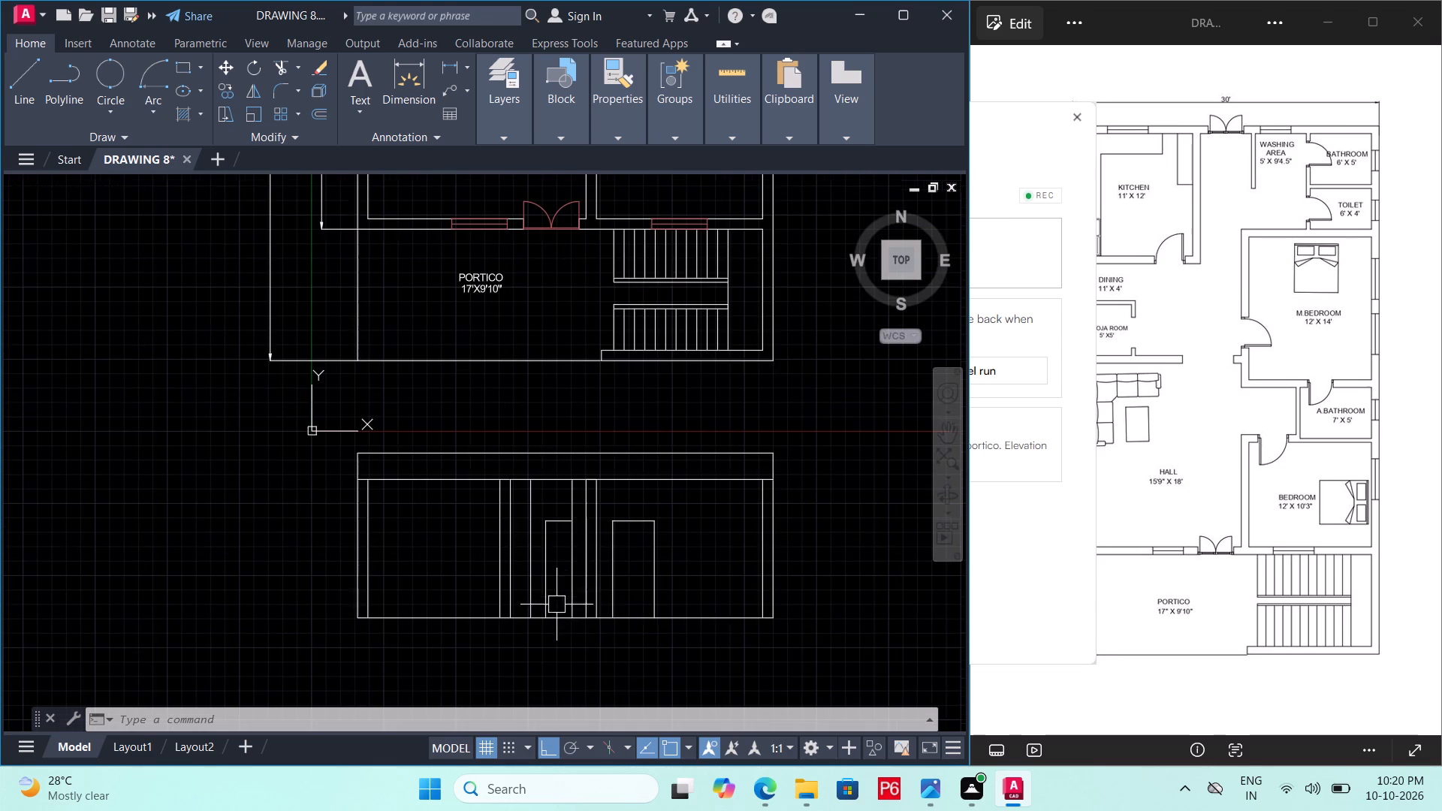
scroll(642, 592, up, 2)
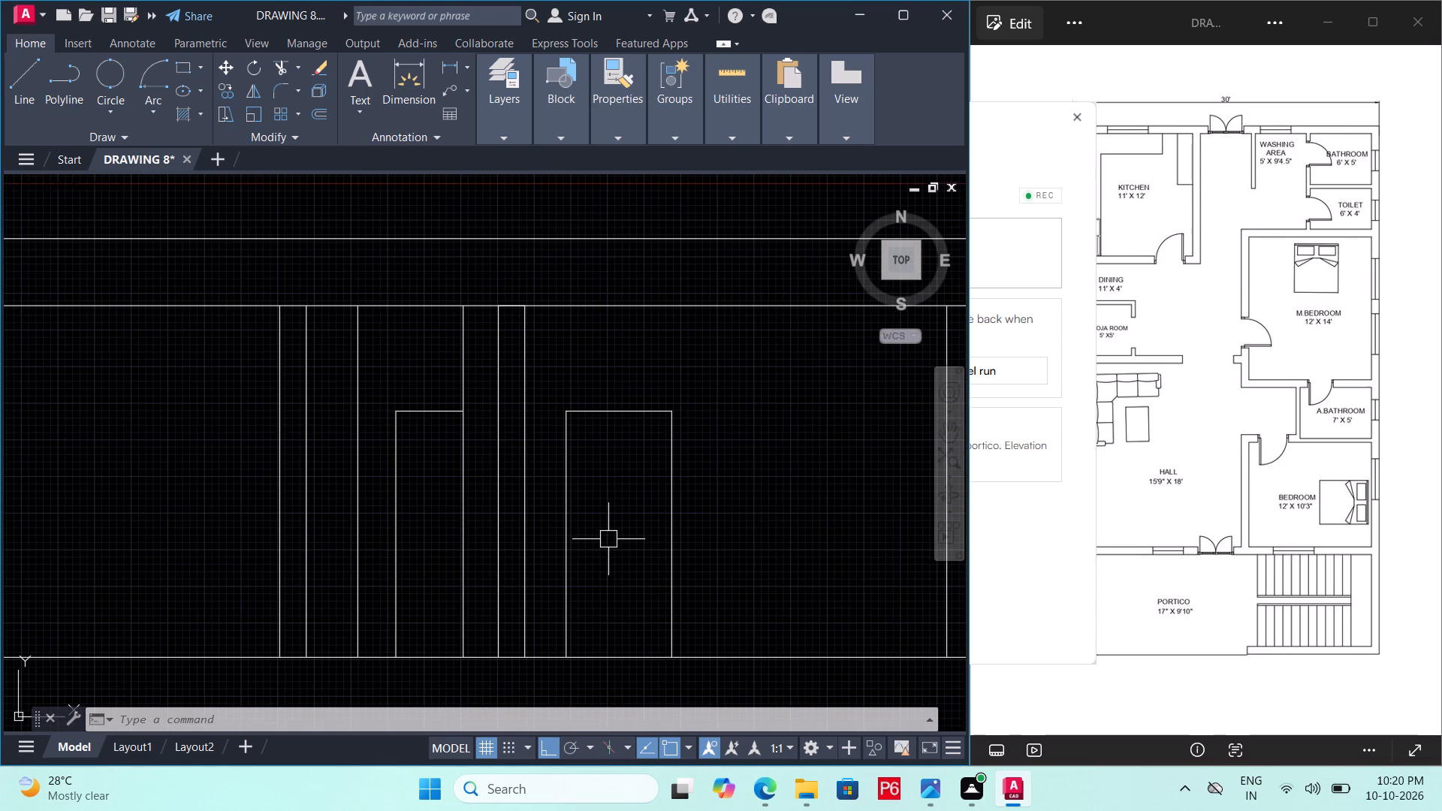
text(L)
key(space)
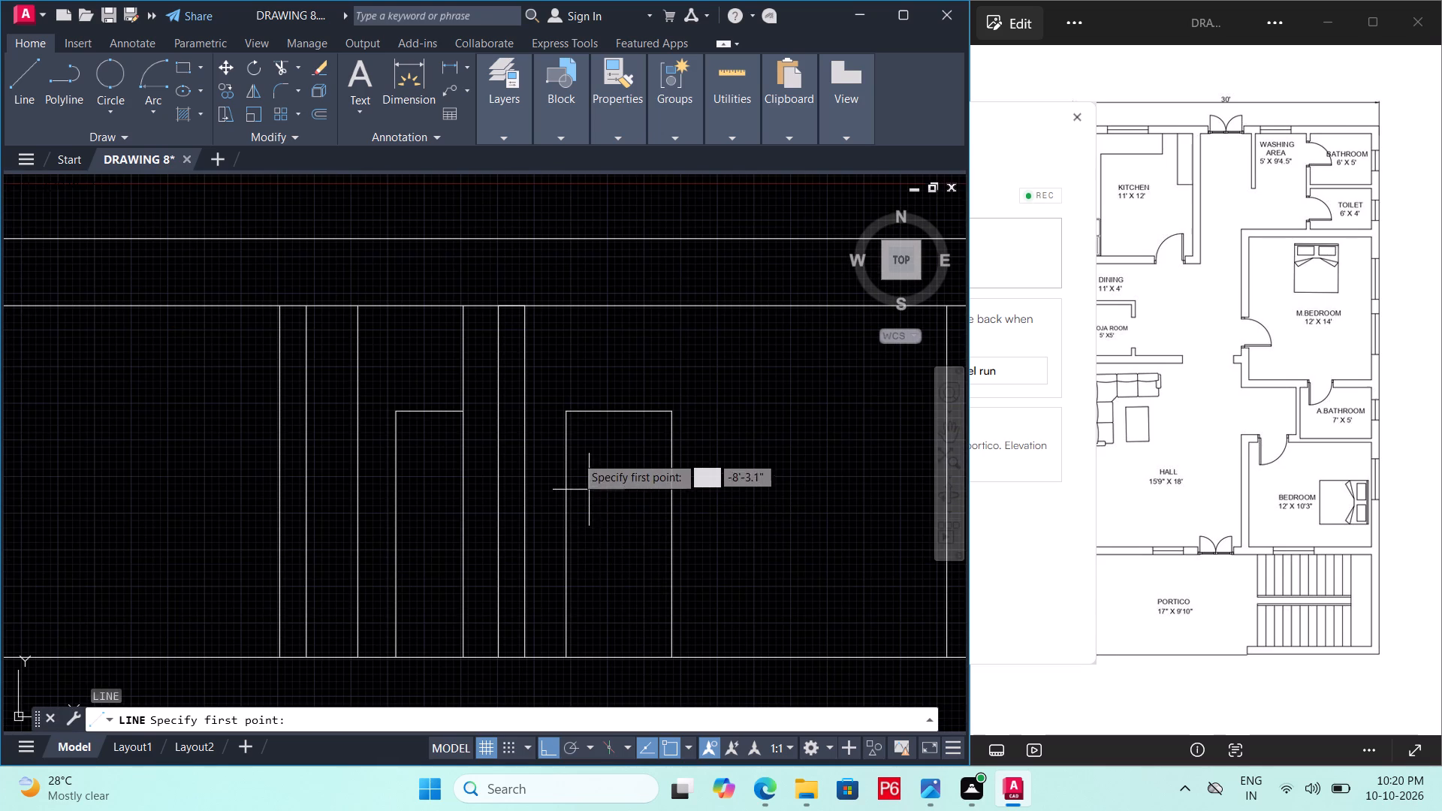
click(571, 419)
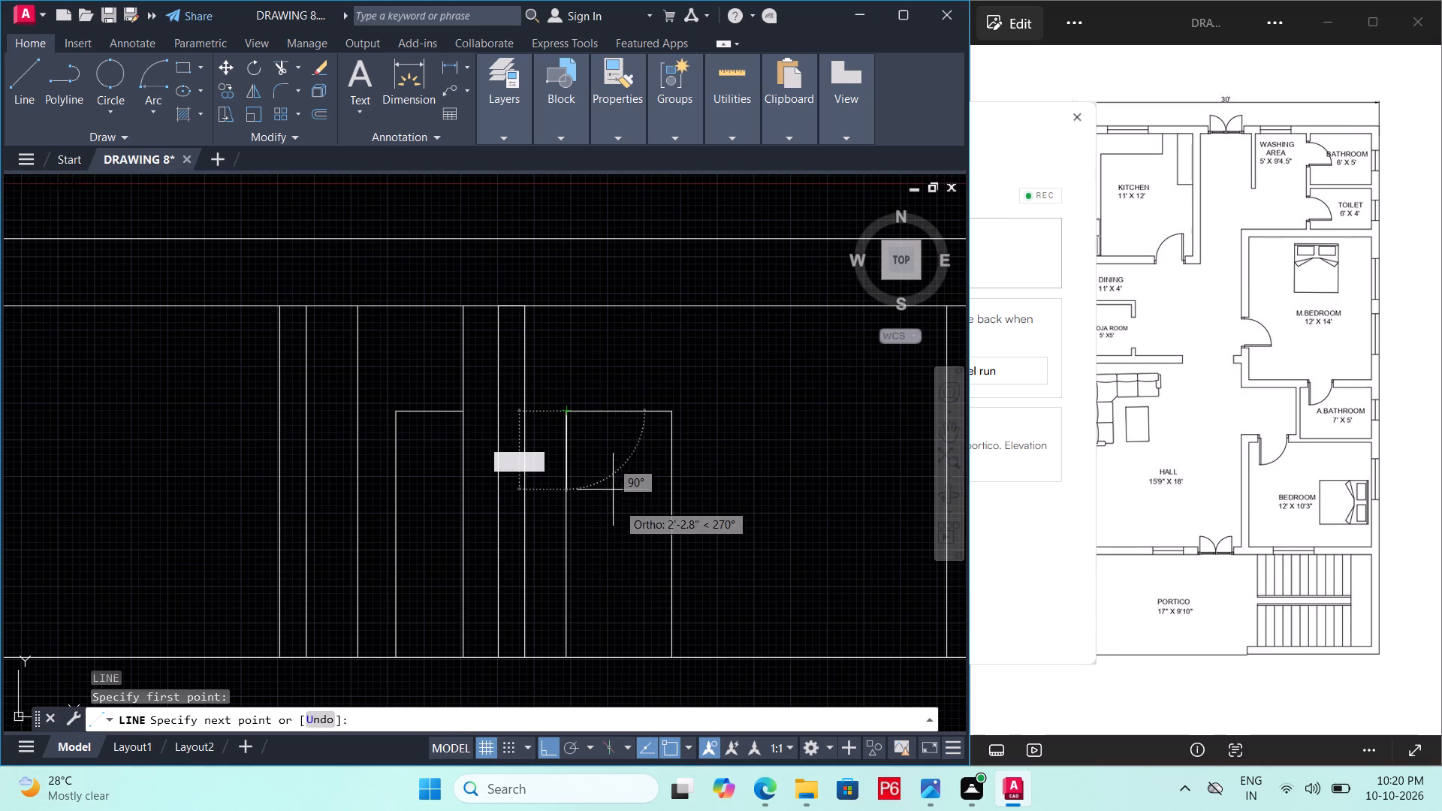
key(F8)
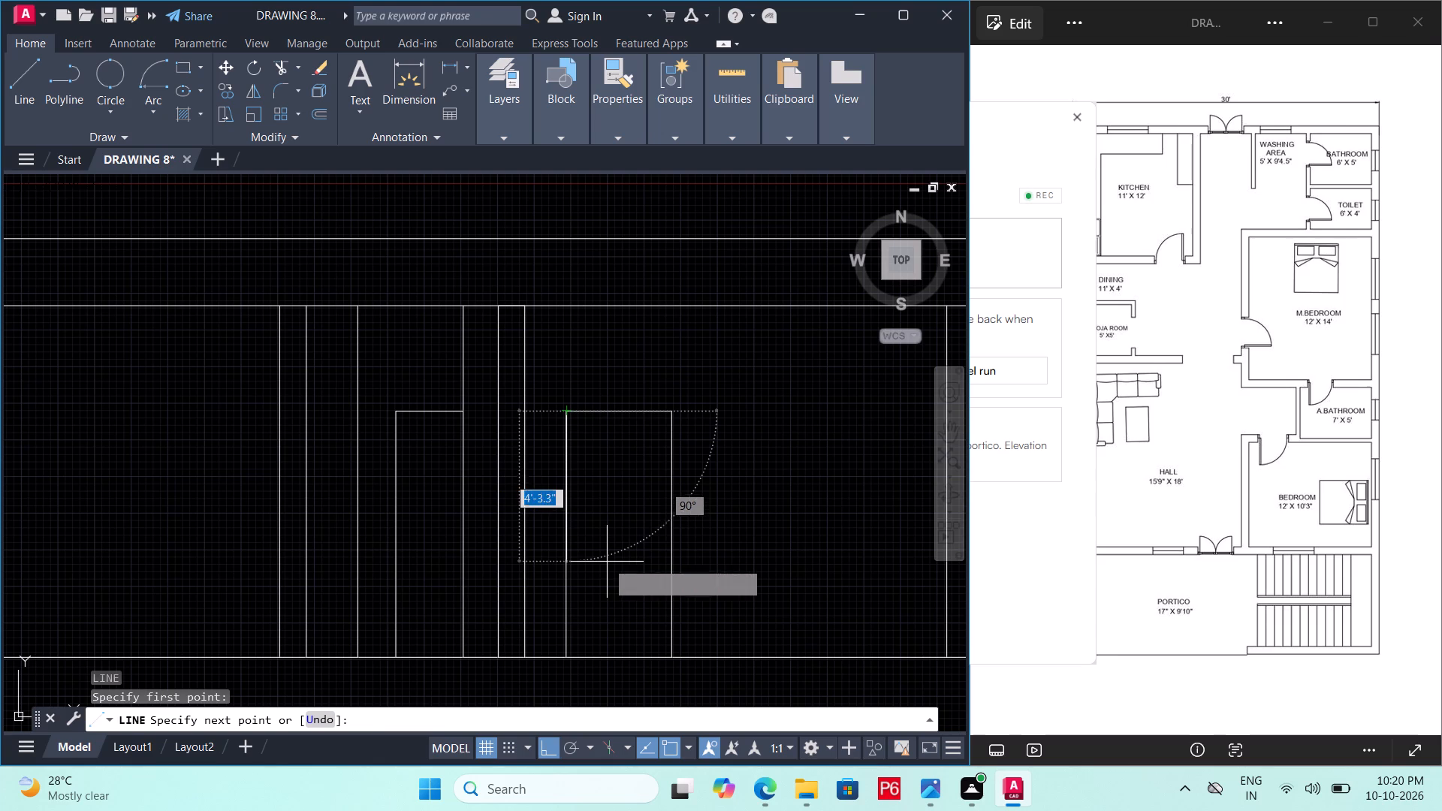
drag(615, 527, 620, 517)
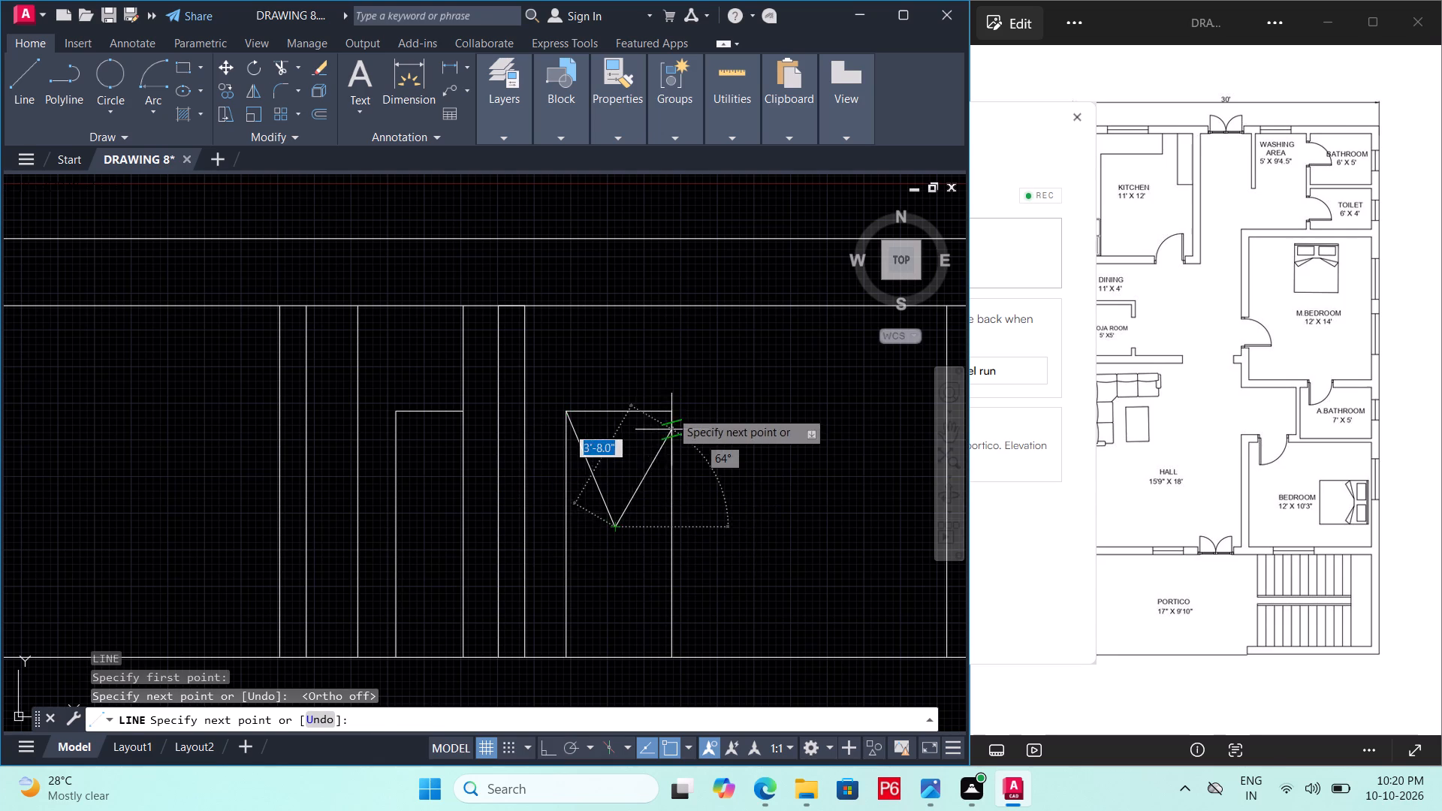
click(671, 409)
key(Escape)
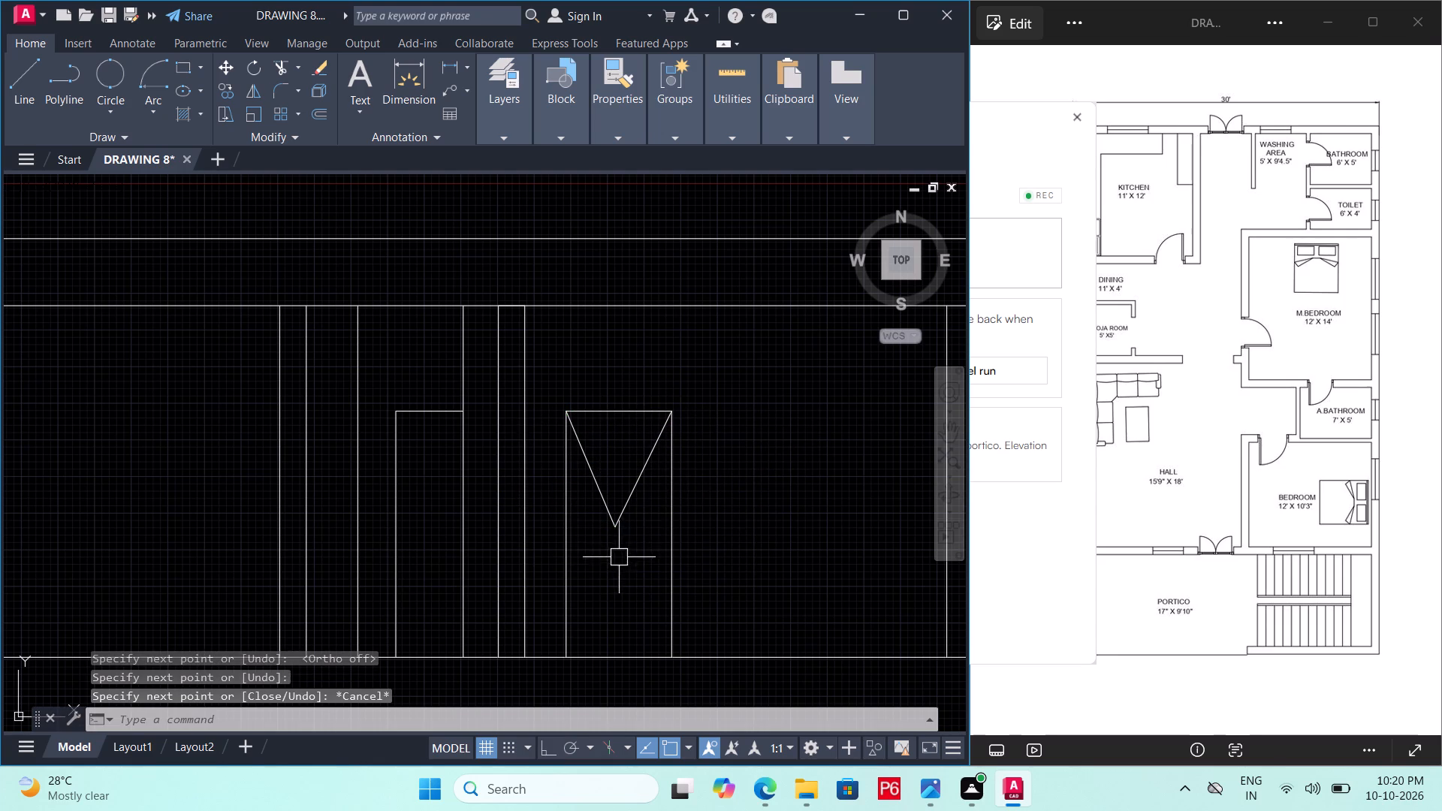
Draw a diagonal line from the V's lower vertex to the bottom left corner of the wider door opening.
text(L)
key(space)
click(614, 522)
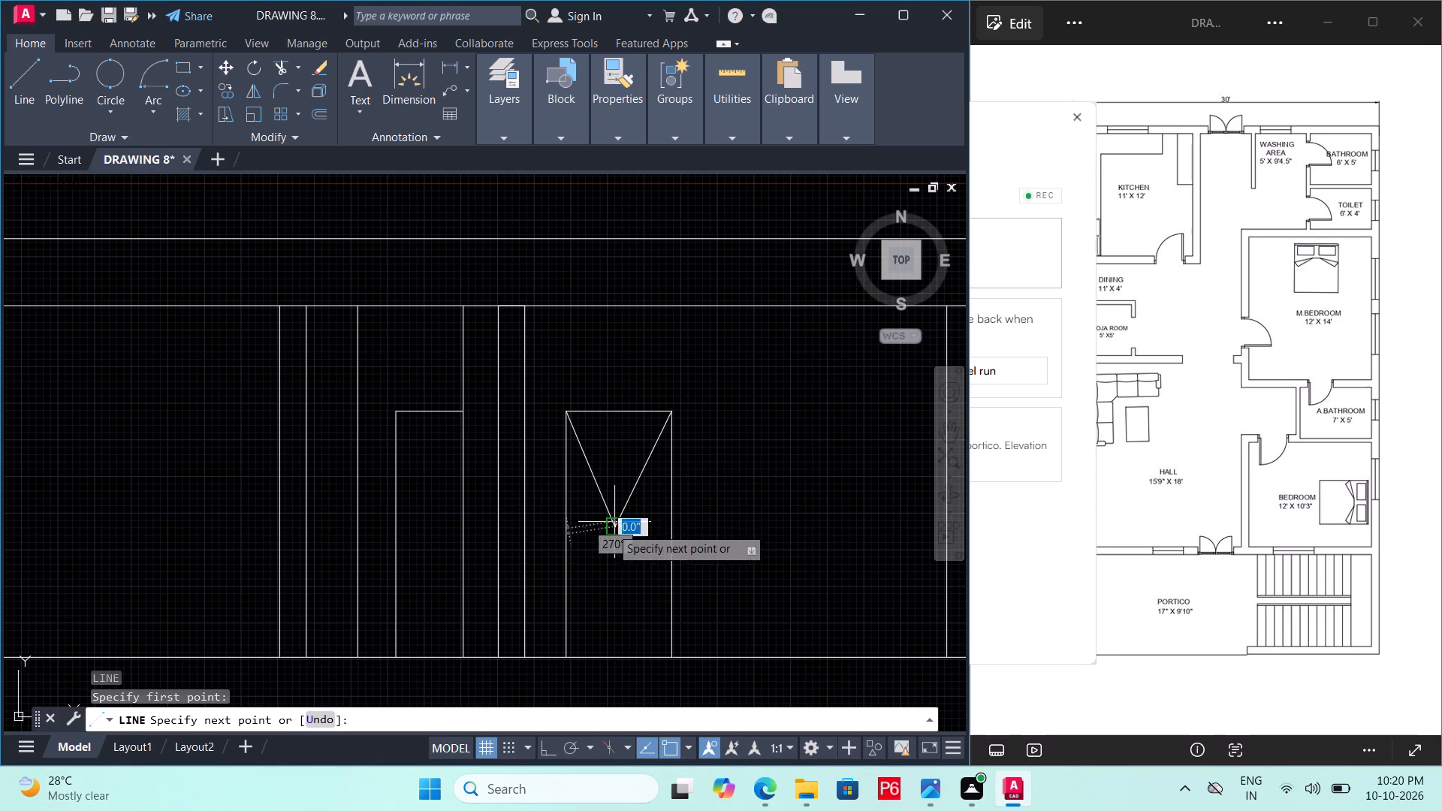
click(560, 660)
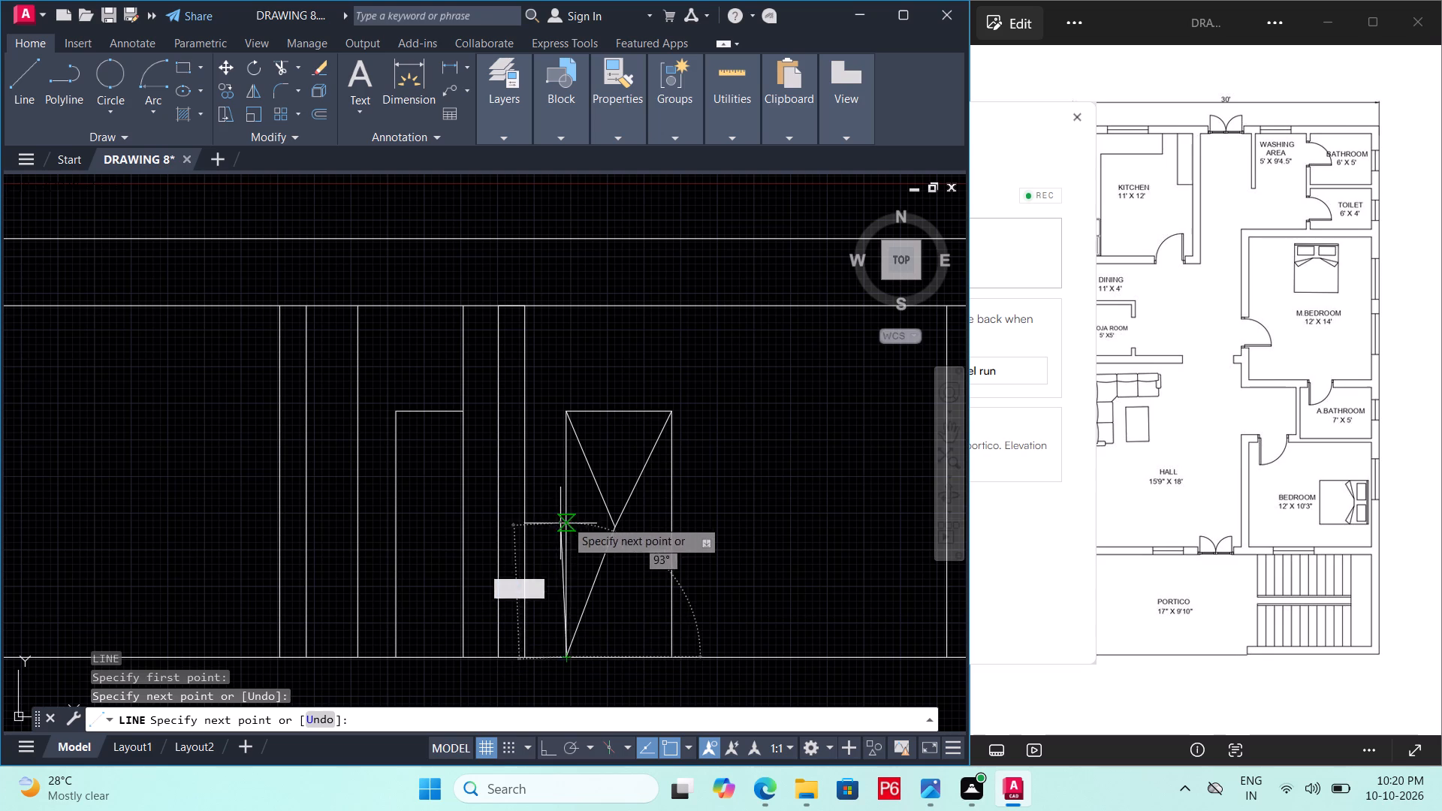
key(Escape)
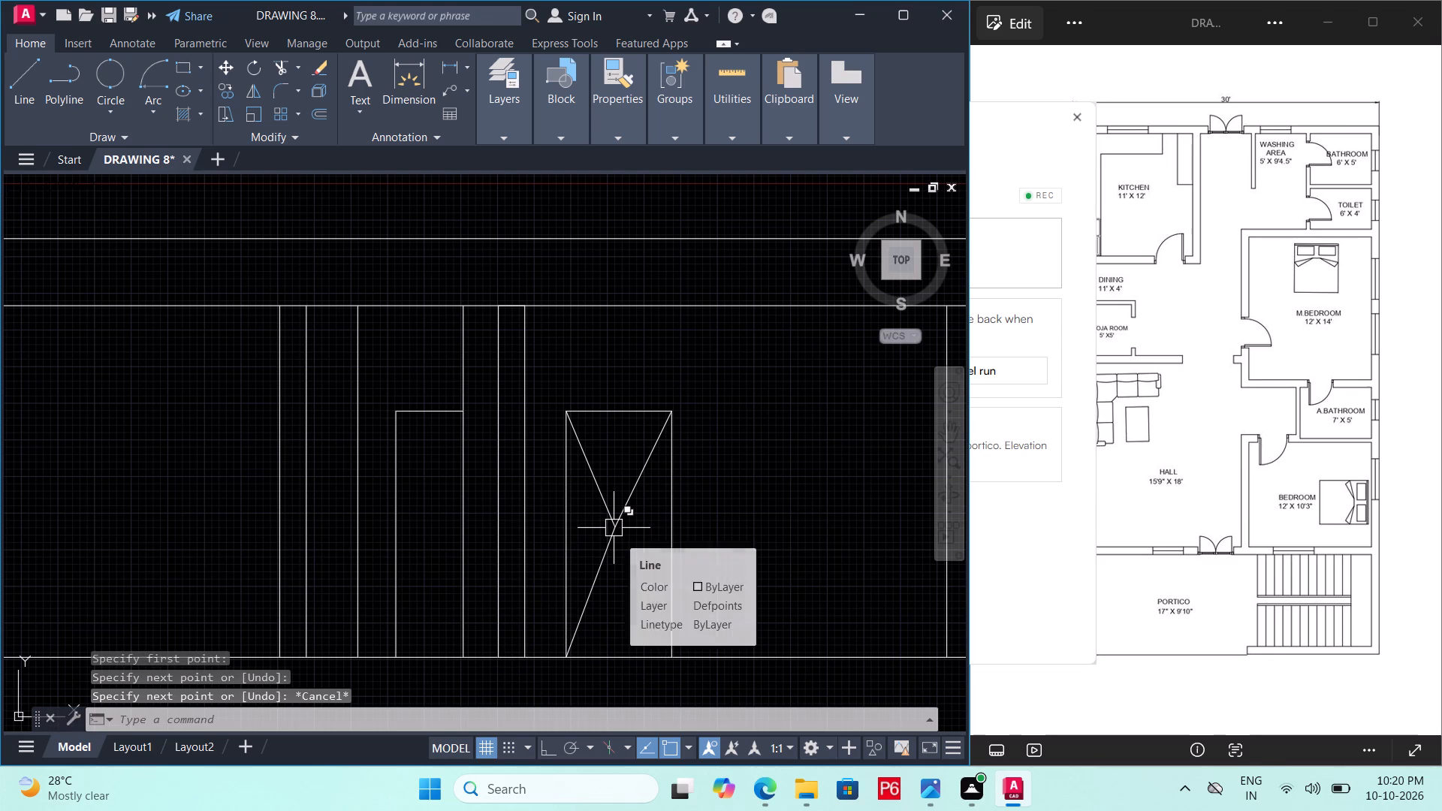
key(l)
key(Escape)
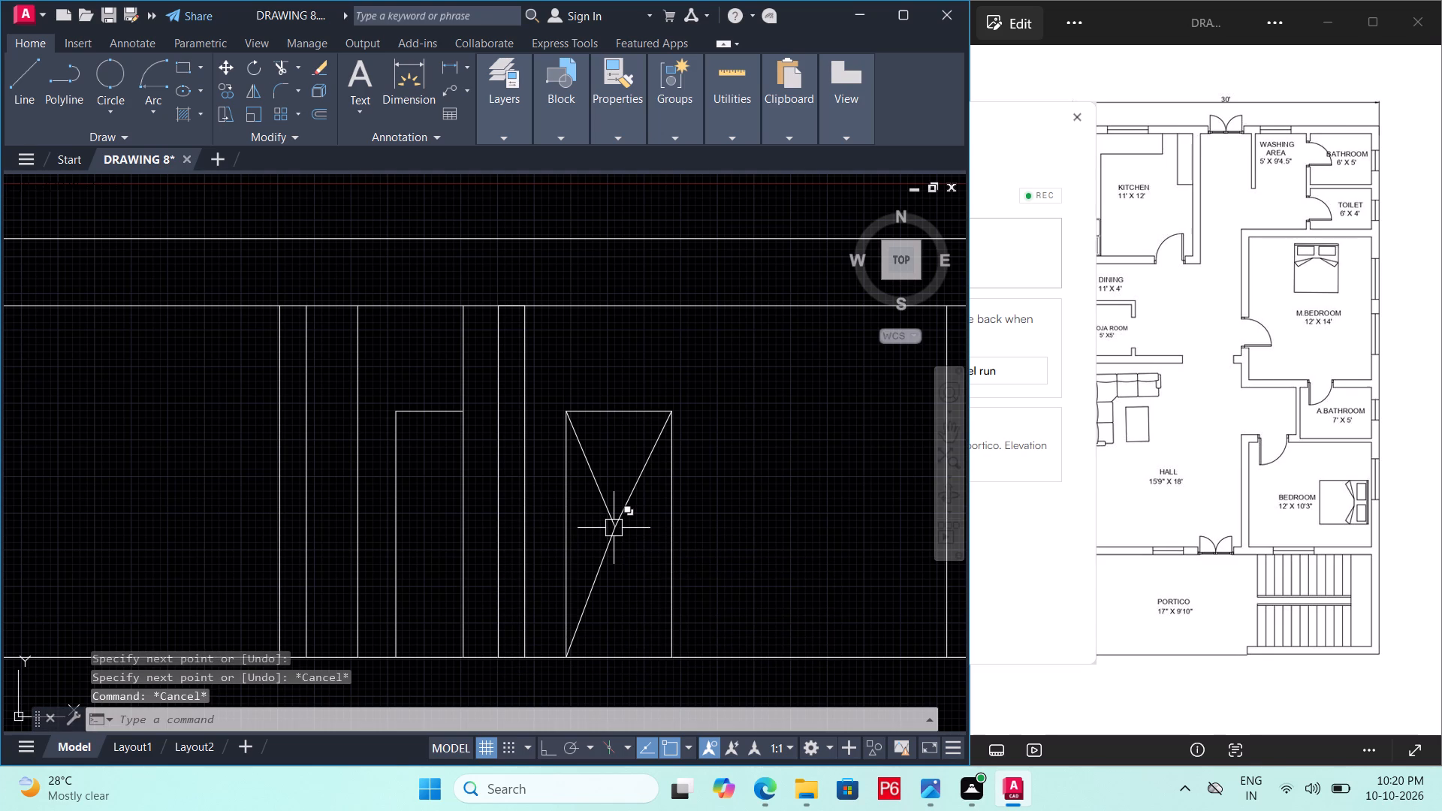
Delete the diagonal line between the wider door opening's top left corner and the central vertex.
click(587, 490)
click(598, 486)
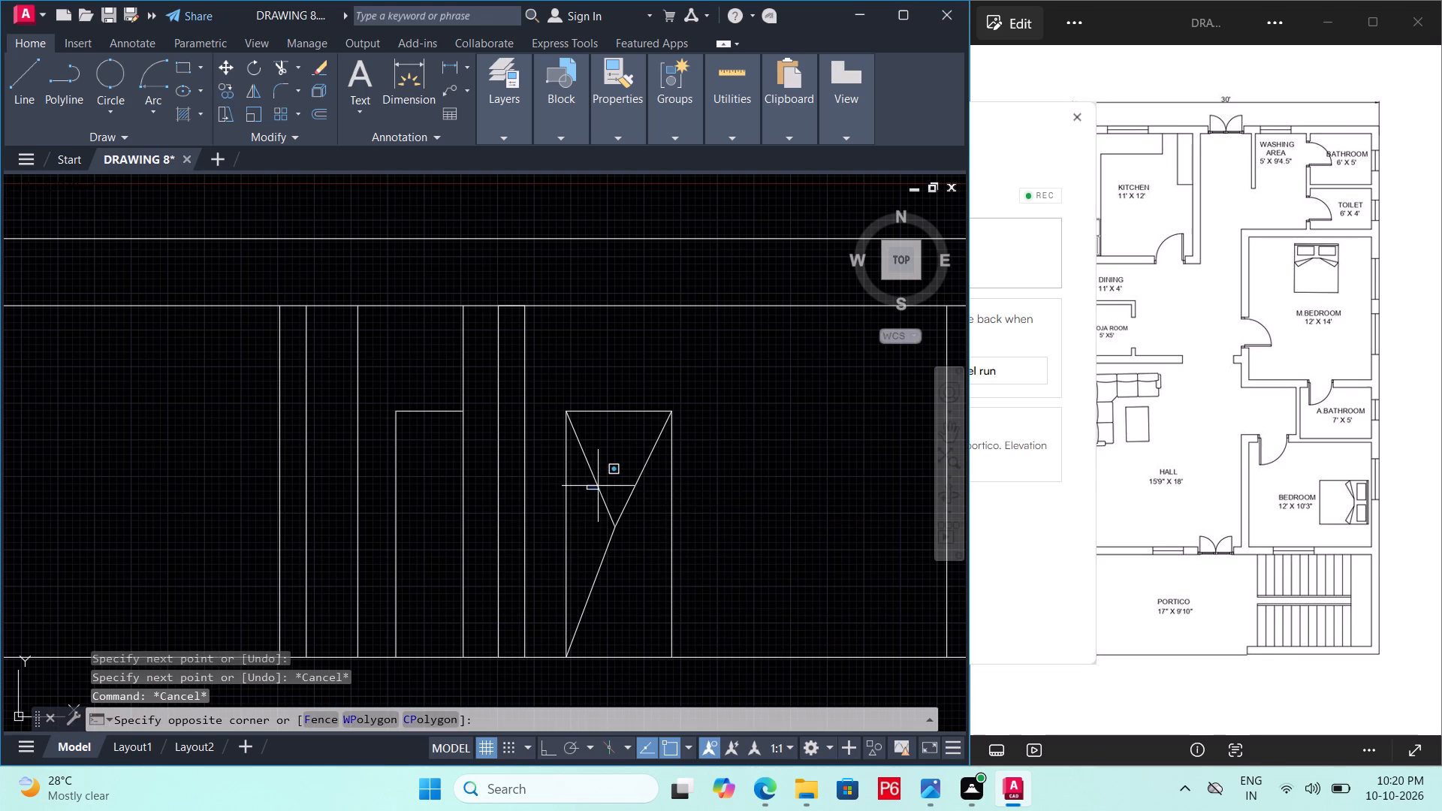
click(597, 487)
key(Delete)
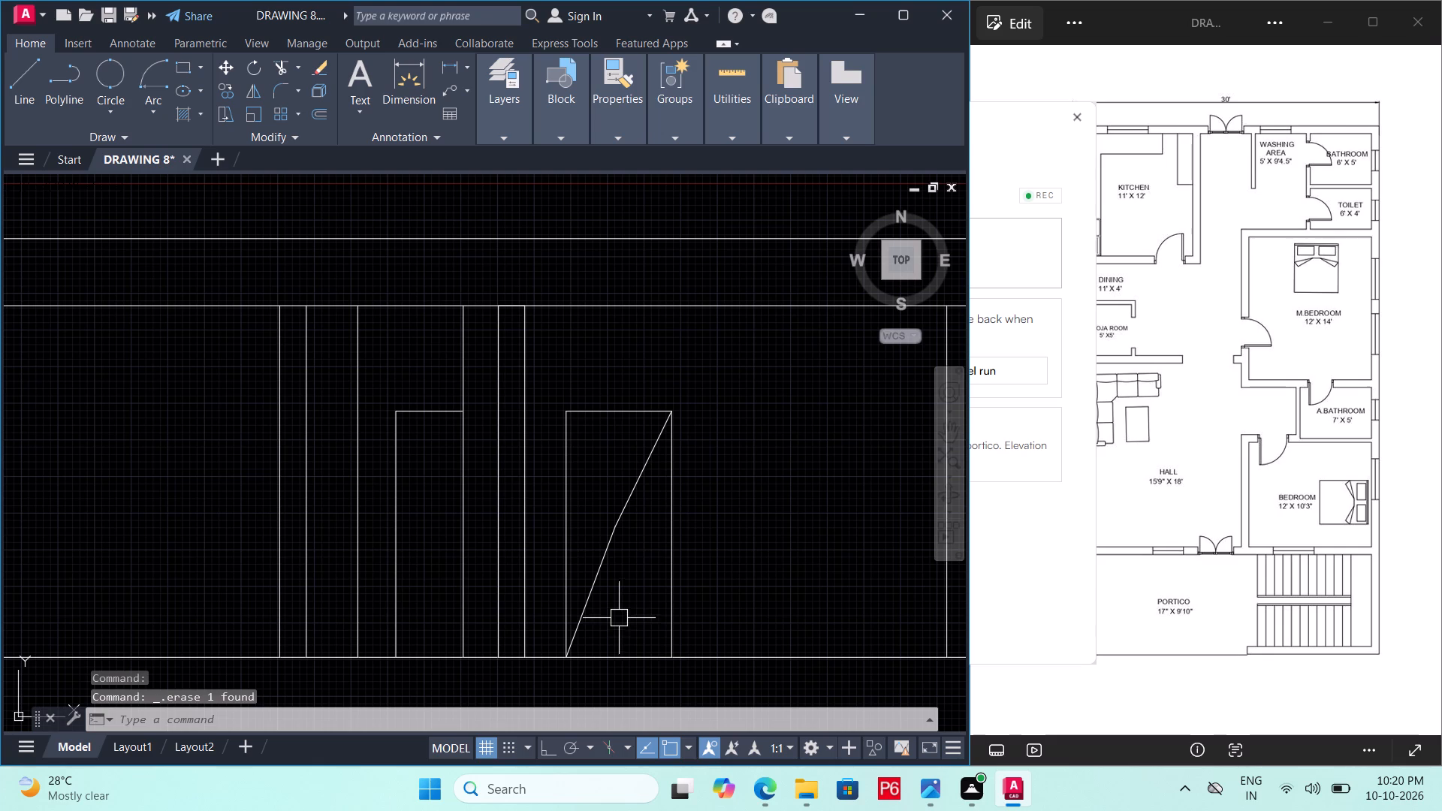
Delete the two remaining diagonal lines inside the wider door opening.
click(610, 527)
key(Delete)
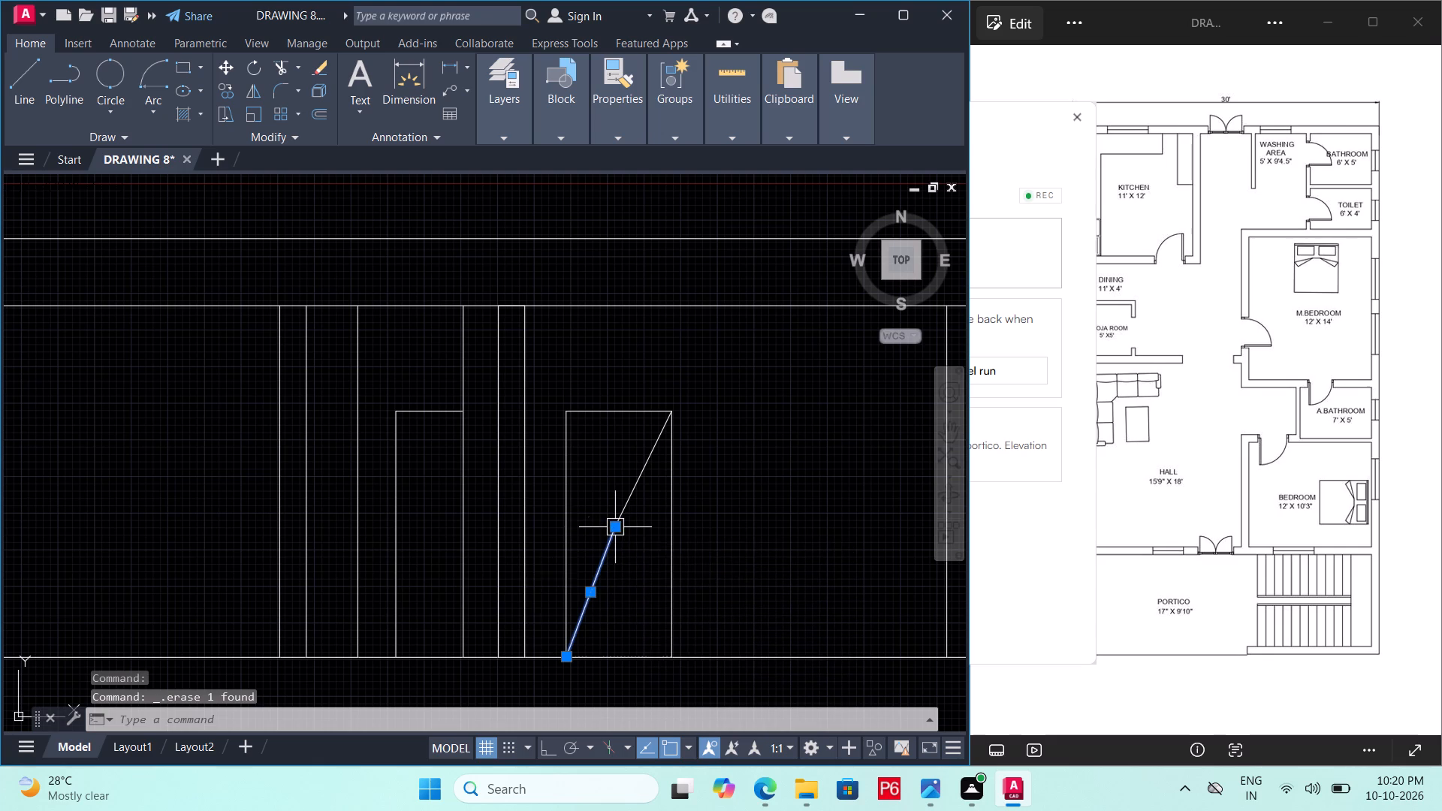
key(Delete)
click(619, 517)
key(Delete)
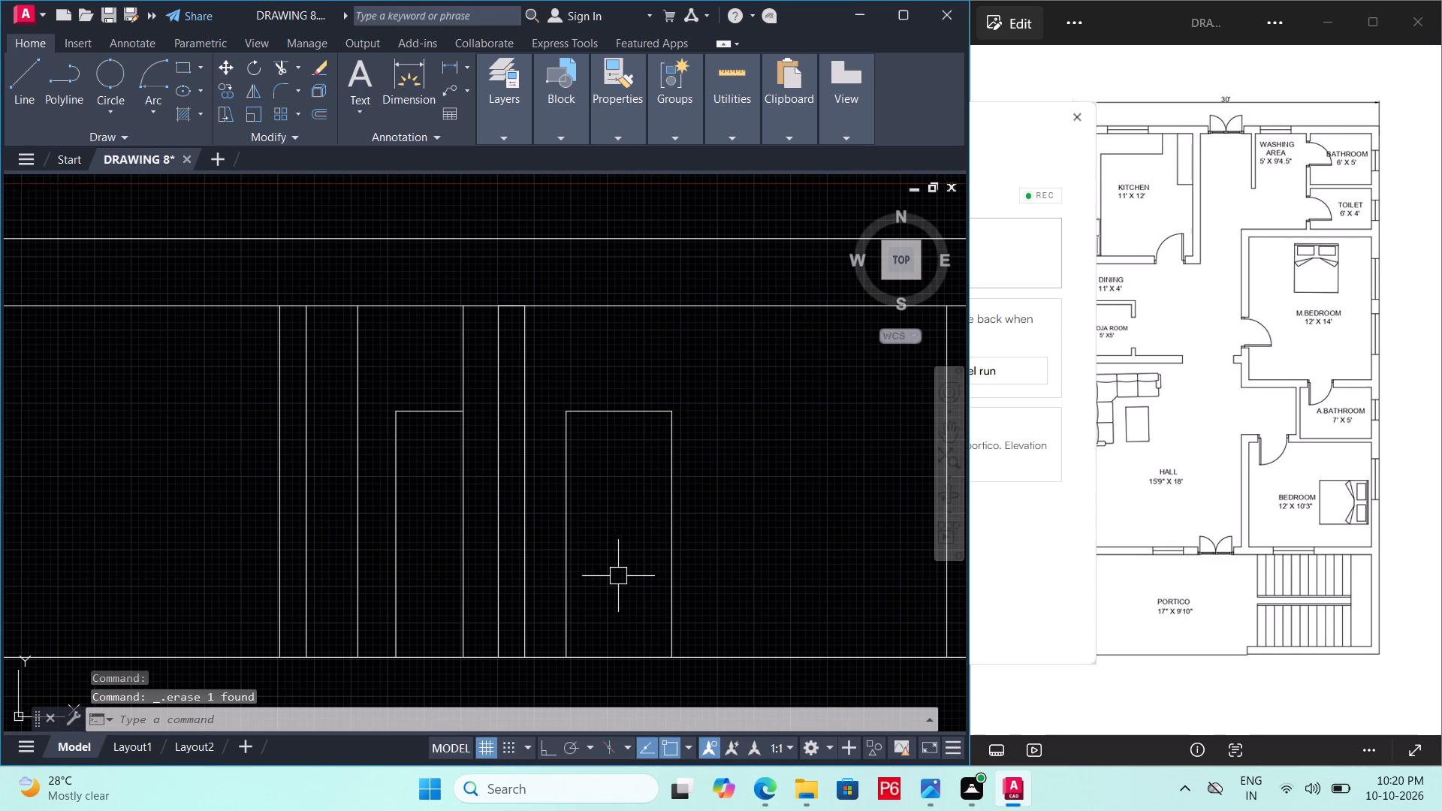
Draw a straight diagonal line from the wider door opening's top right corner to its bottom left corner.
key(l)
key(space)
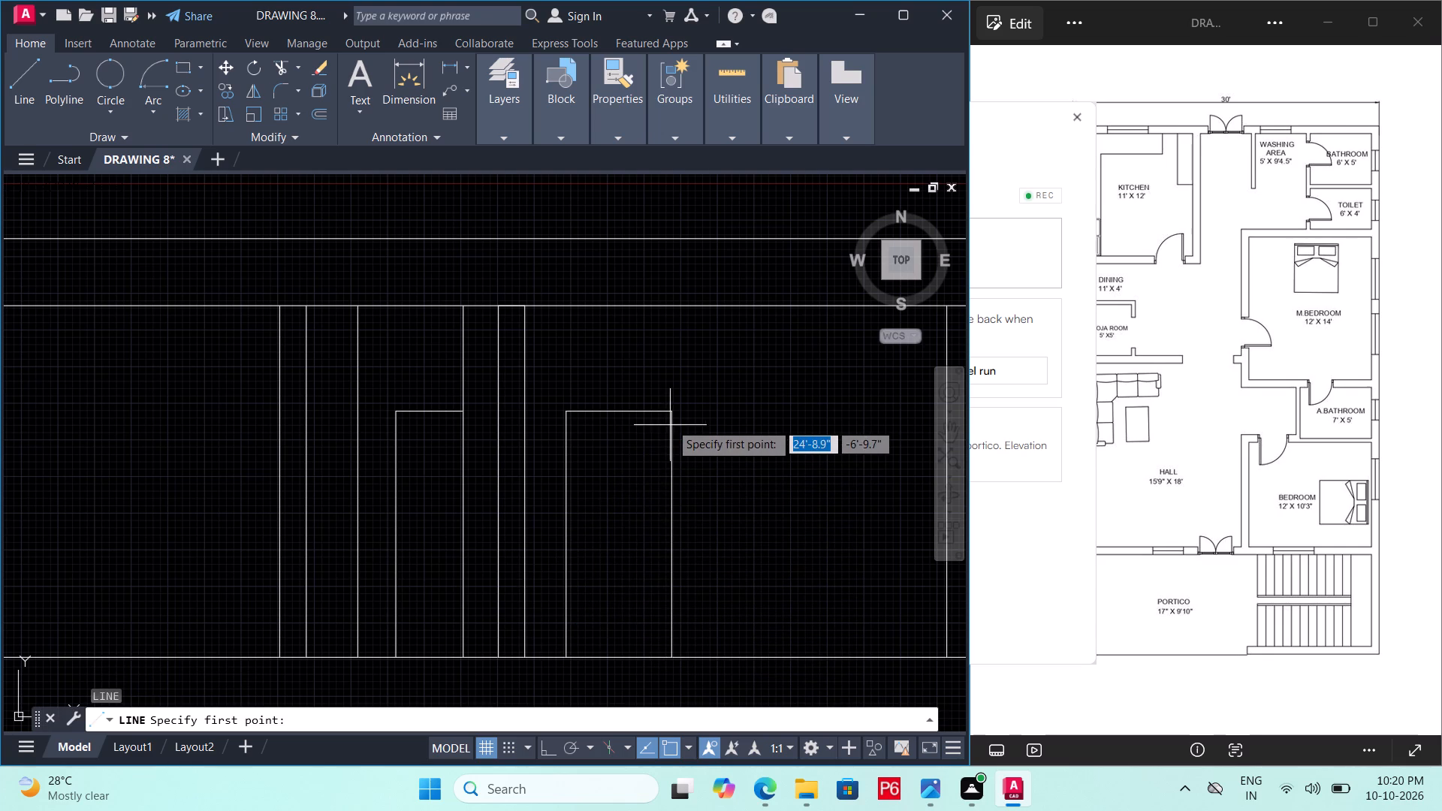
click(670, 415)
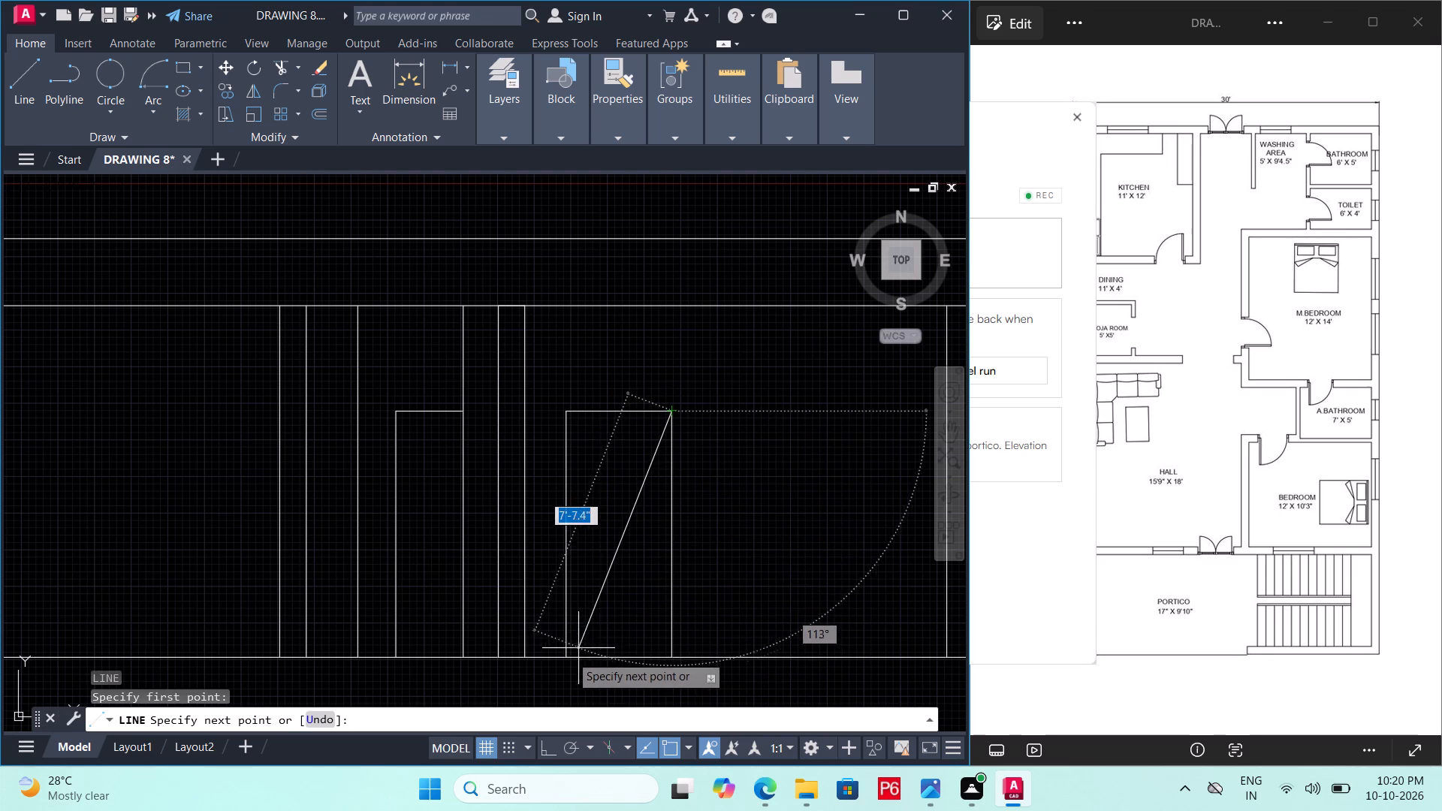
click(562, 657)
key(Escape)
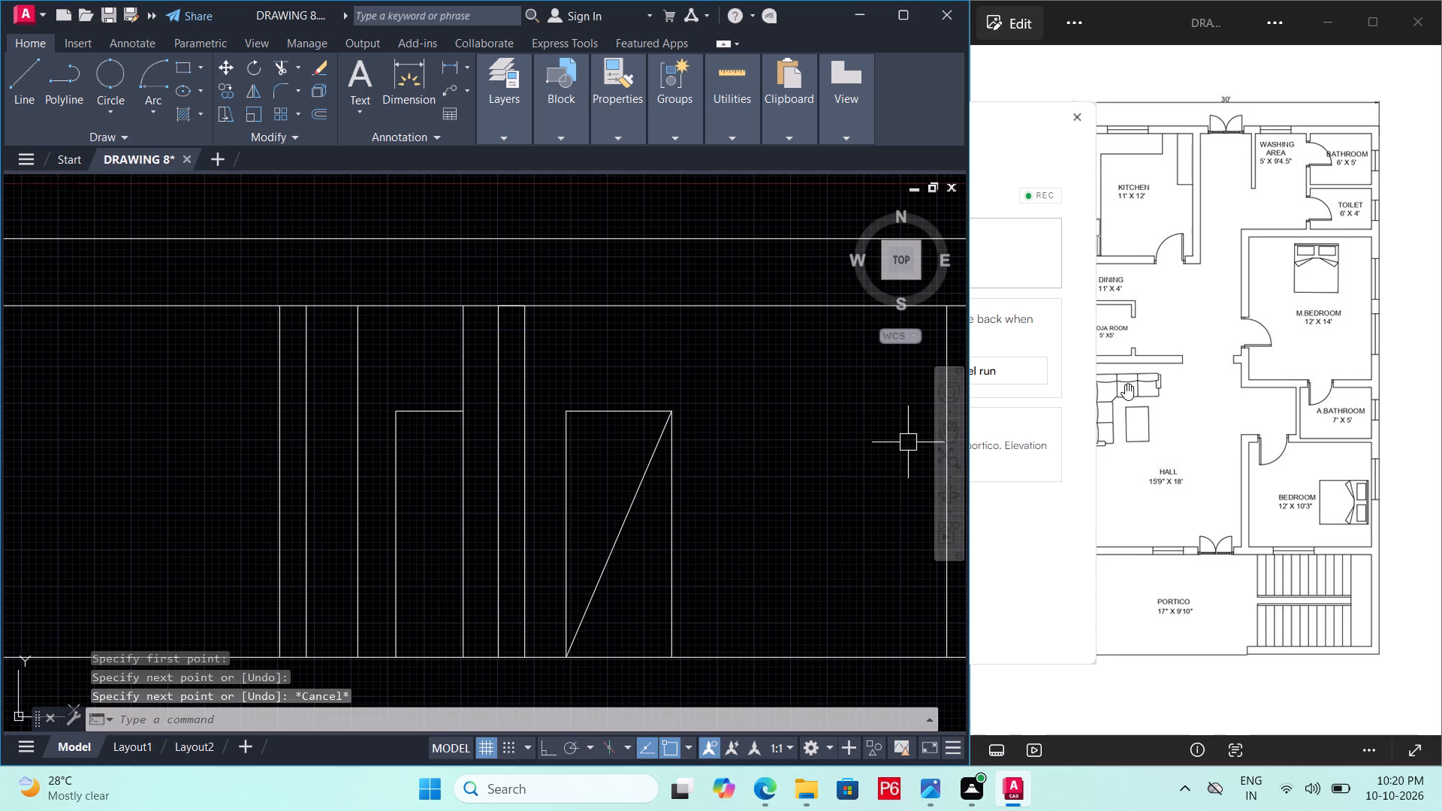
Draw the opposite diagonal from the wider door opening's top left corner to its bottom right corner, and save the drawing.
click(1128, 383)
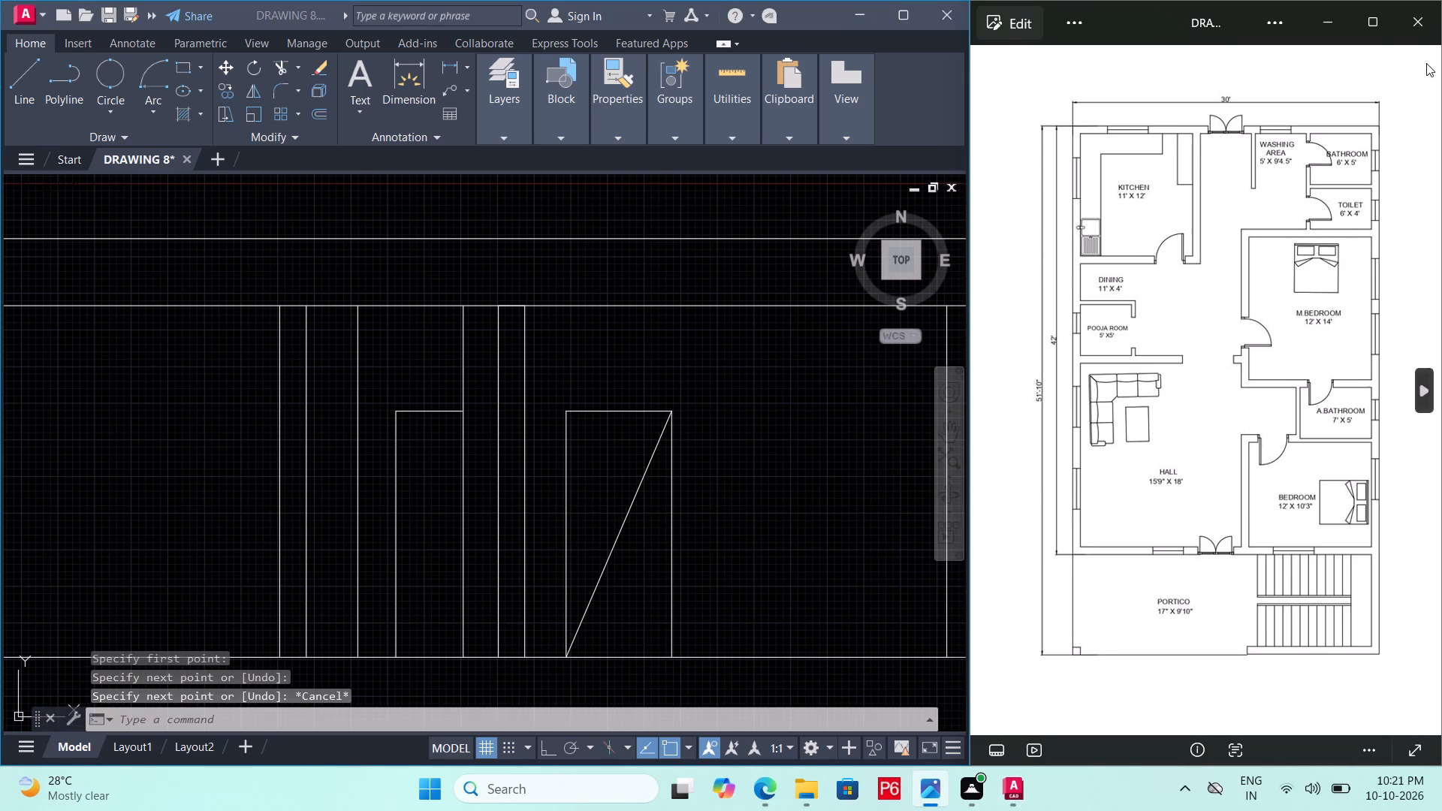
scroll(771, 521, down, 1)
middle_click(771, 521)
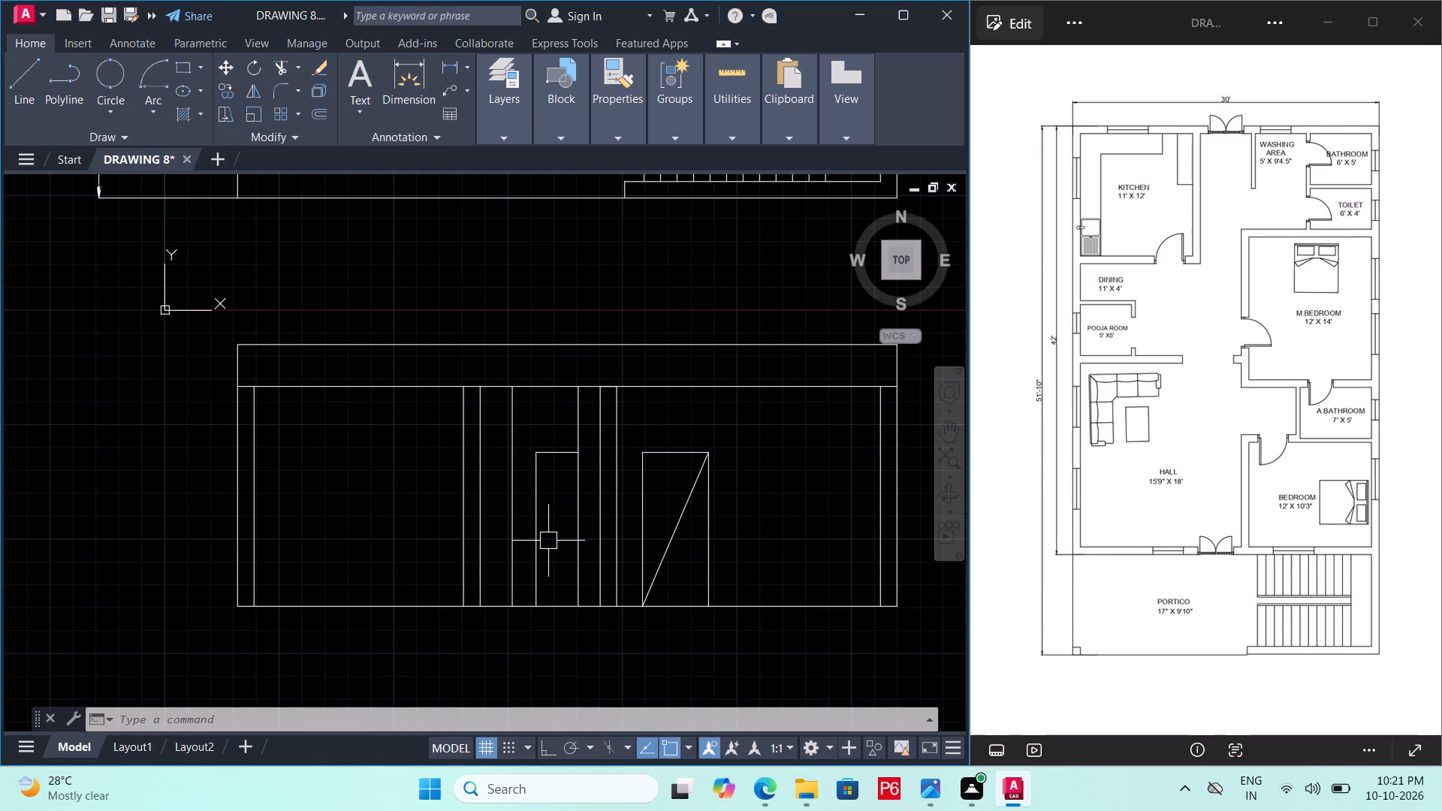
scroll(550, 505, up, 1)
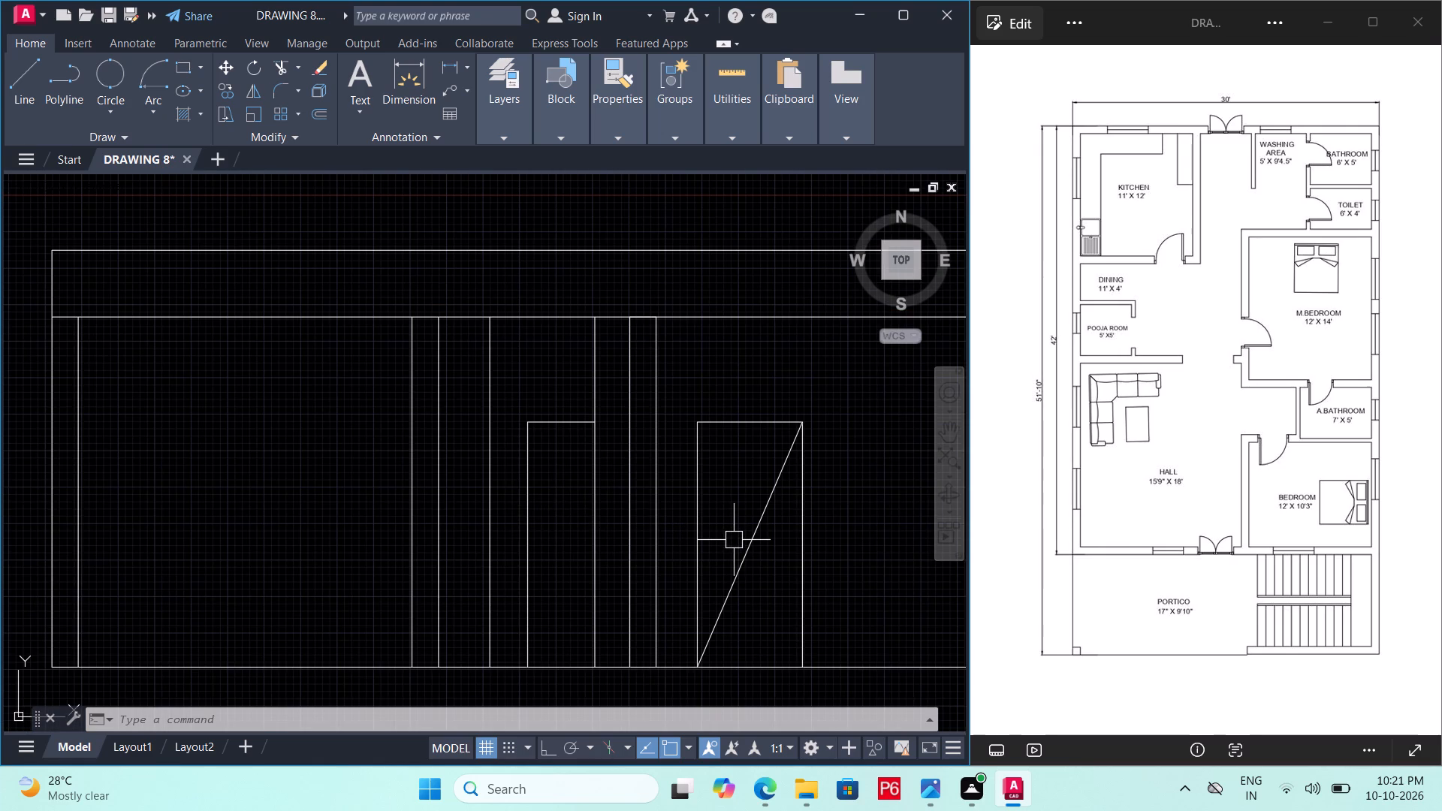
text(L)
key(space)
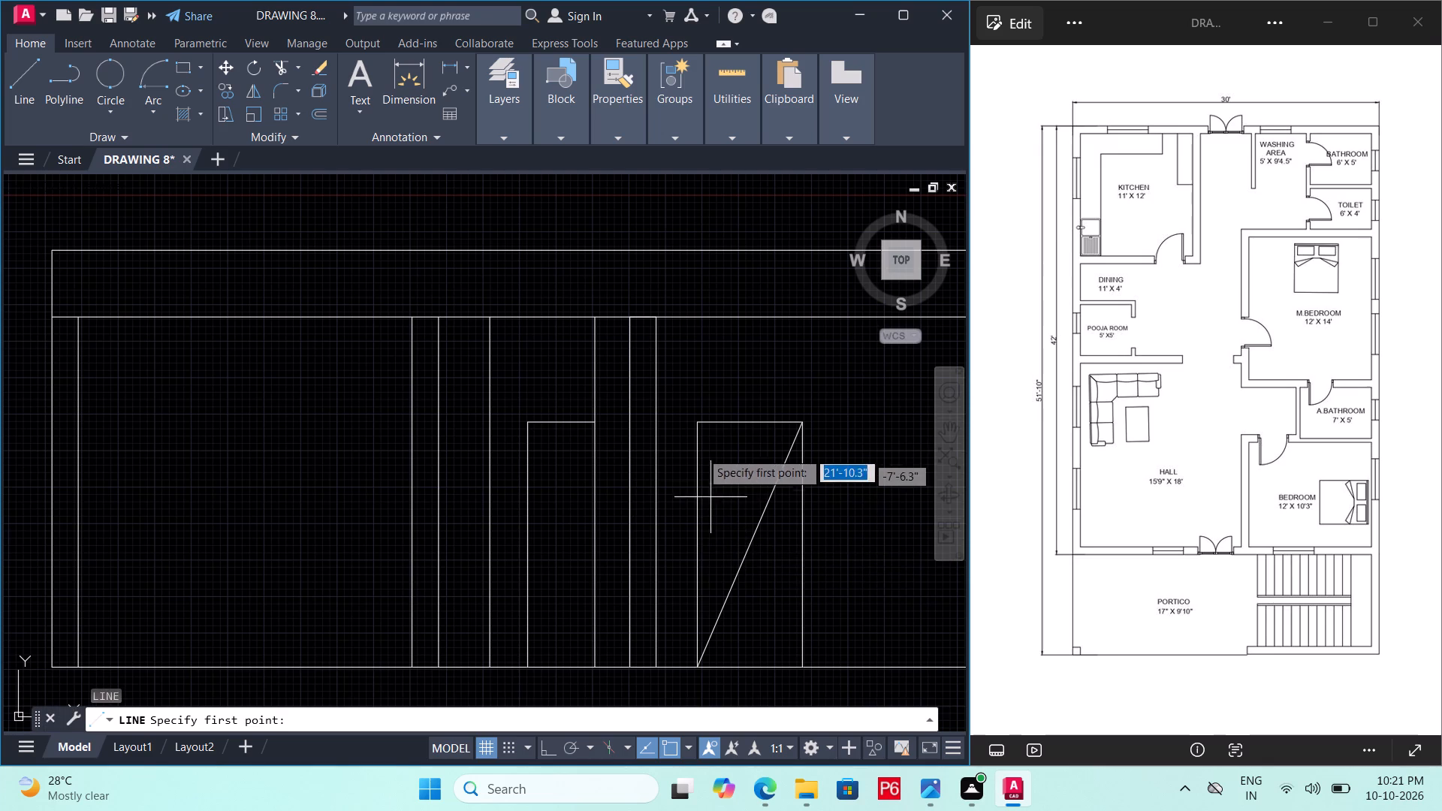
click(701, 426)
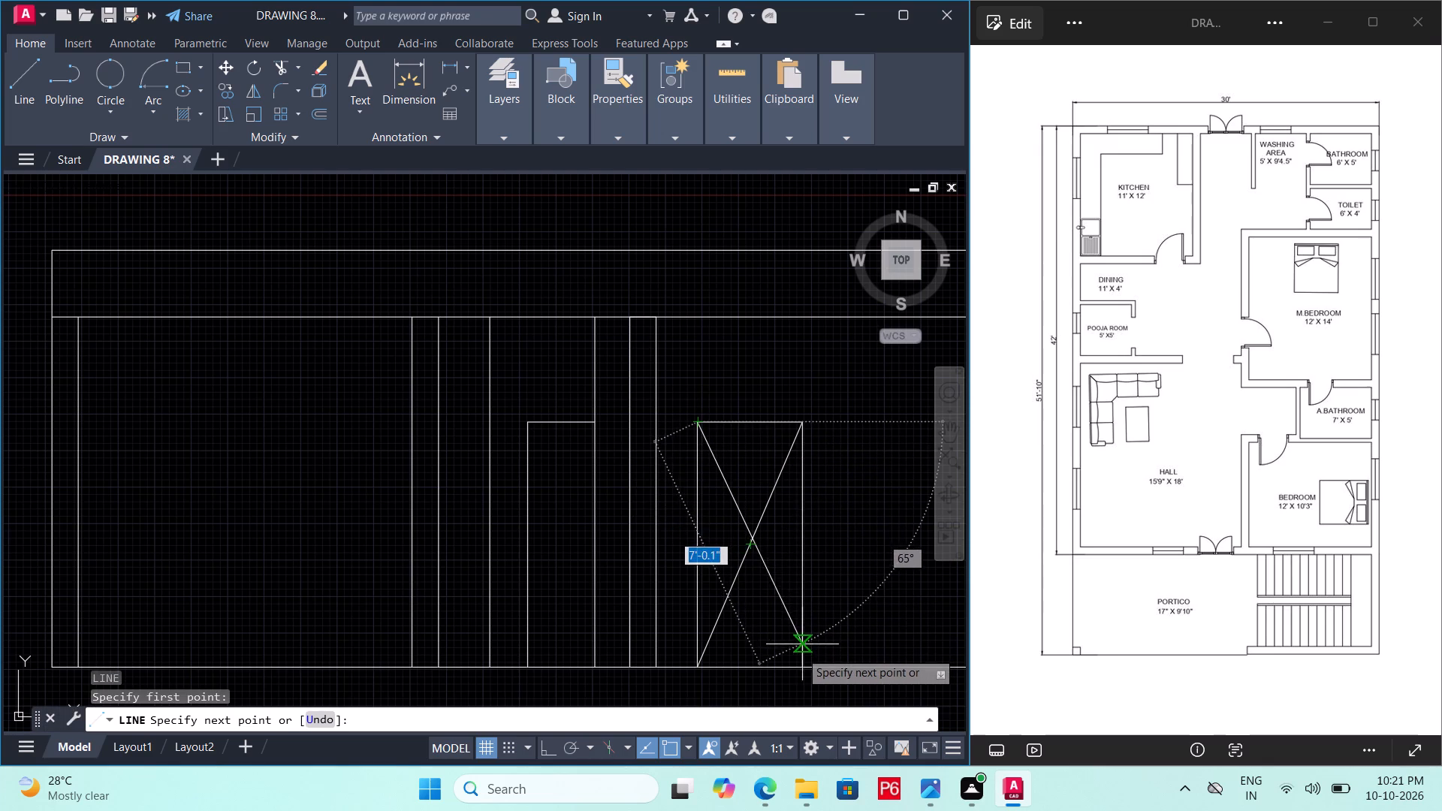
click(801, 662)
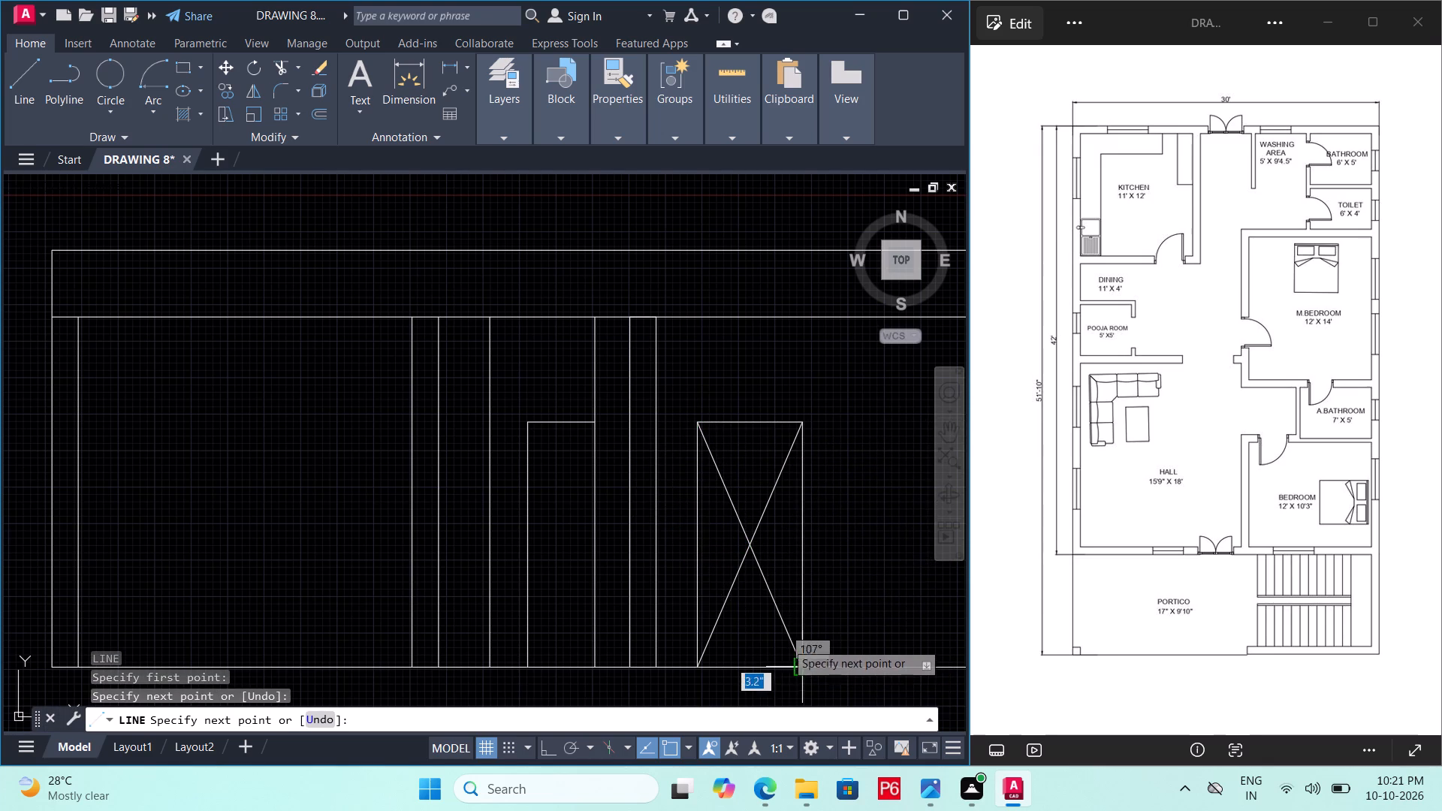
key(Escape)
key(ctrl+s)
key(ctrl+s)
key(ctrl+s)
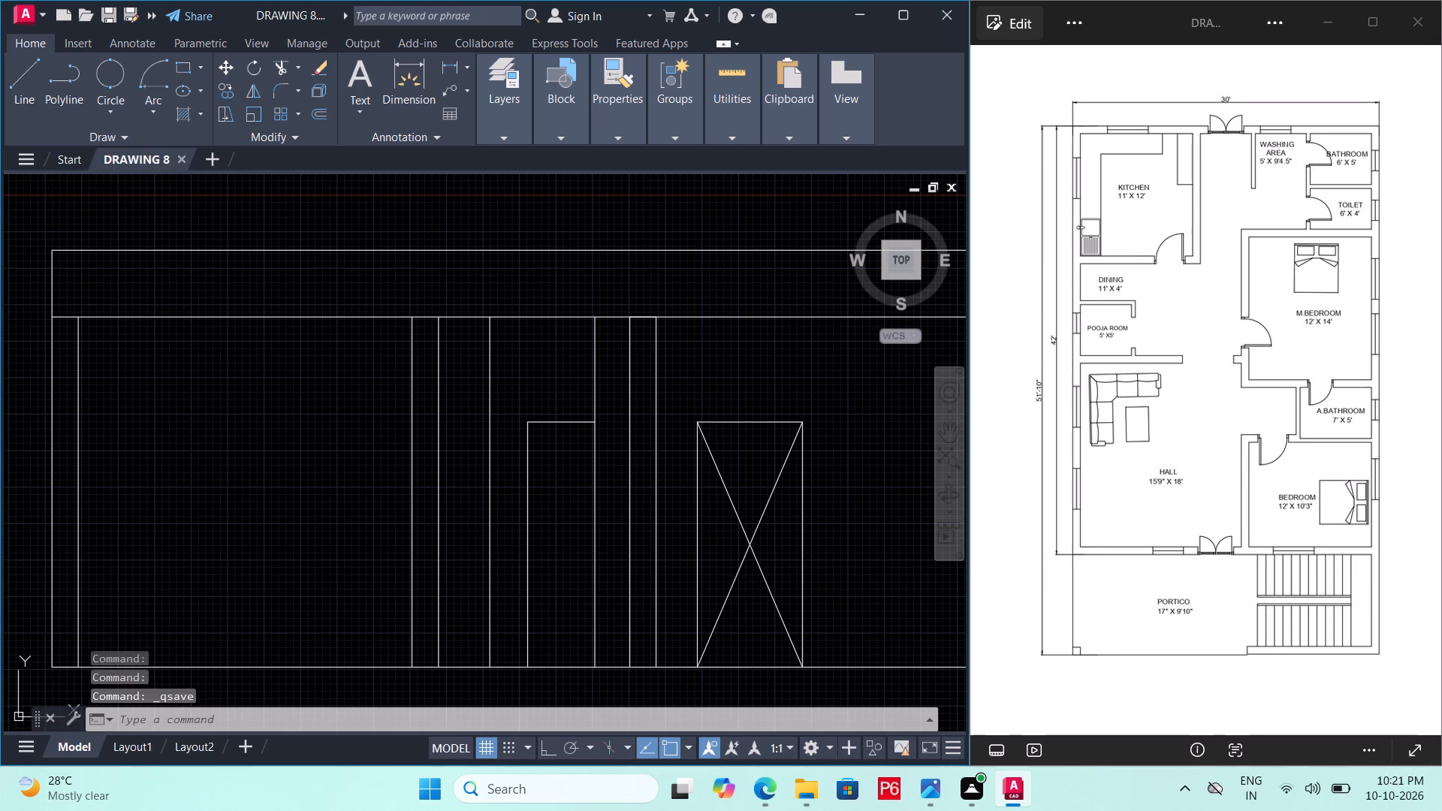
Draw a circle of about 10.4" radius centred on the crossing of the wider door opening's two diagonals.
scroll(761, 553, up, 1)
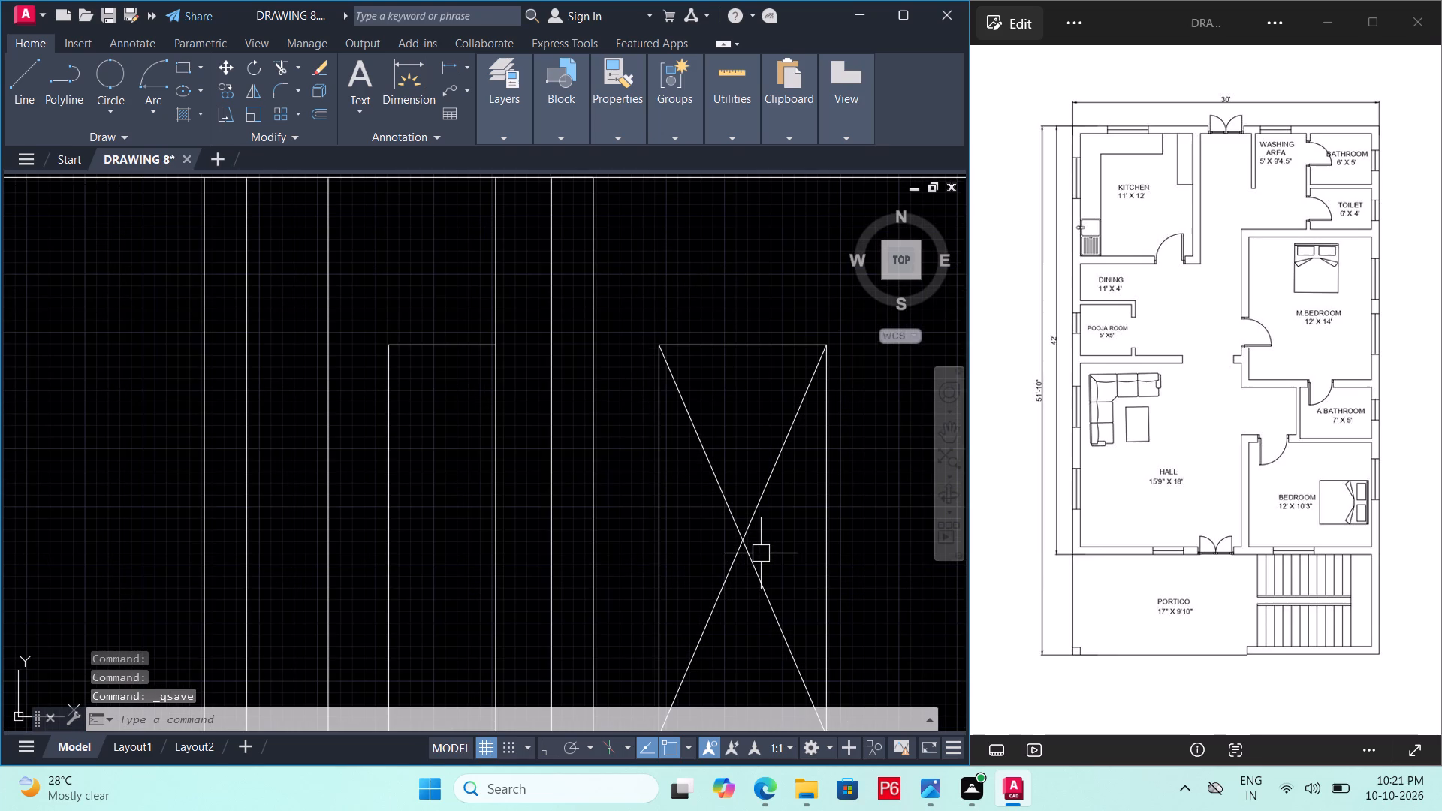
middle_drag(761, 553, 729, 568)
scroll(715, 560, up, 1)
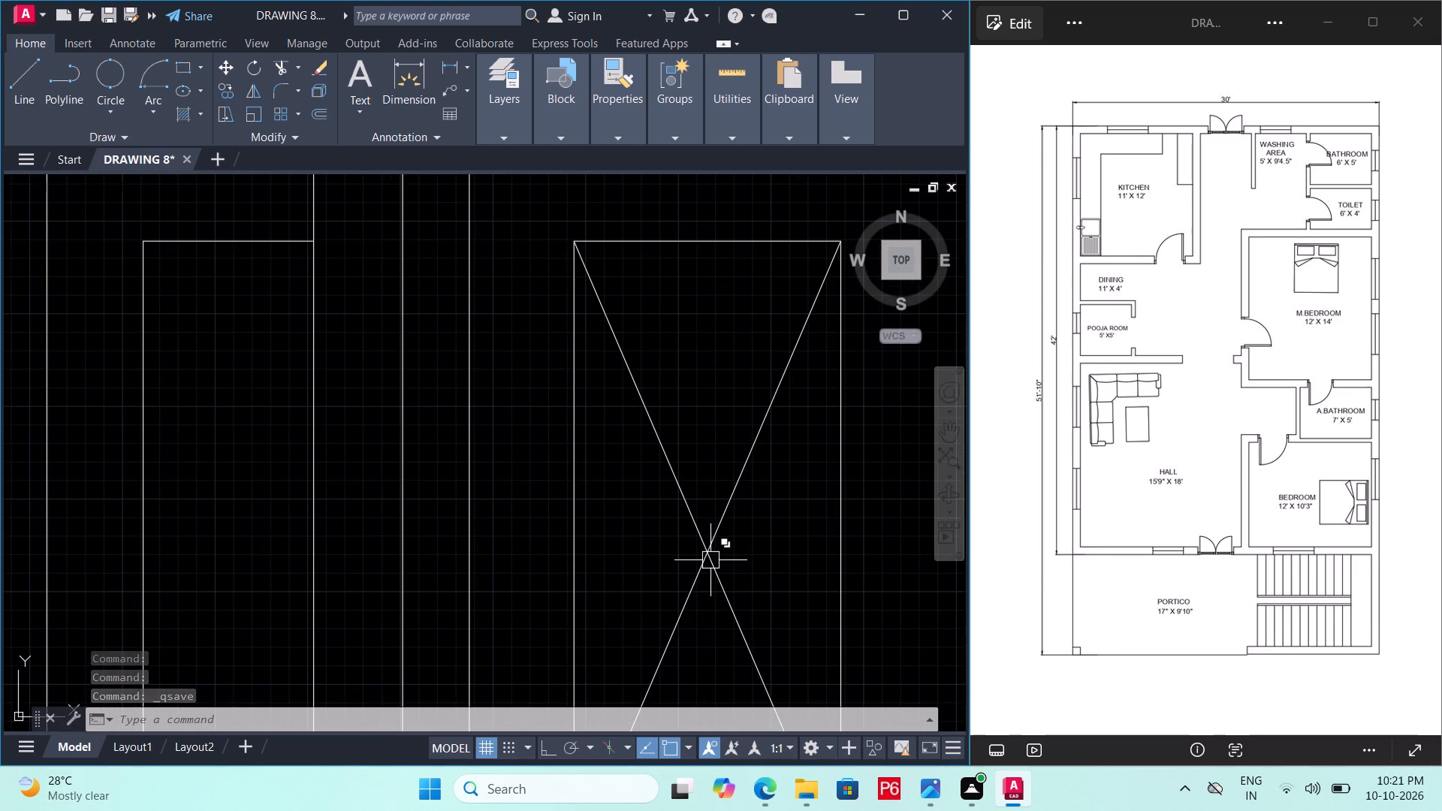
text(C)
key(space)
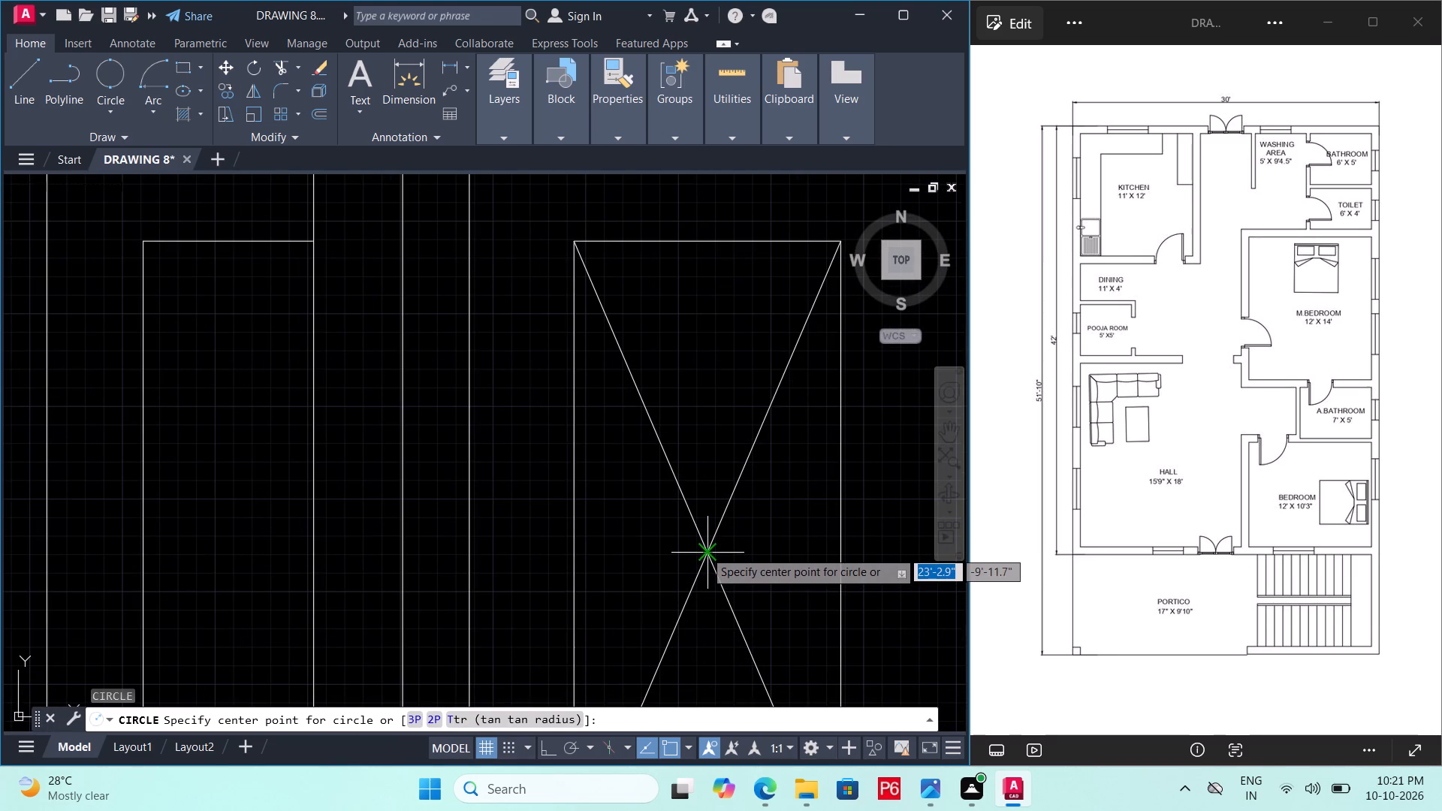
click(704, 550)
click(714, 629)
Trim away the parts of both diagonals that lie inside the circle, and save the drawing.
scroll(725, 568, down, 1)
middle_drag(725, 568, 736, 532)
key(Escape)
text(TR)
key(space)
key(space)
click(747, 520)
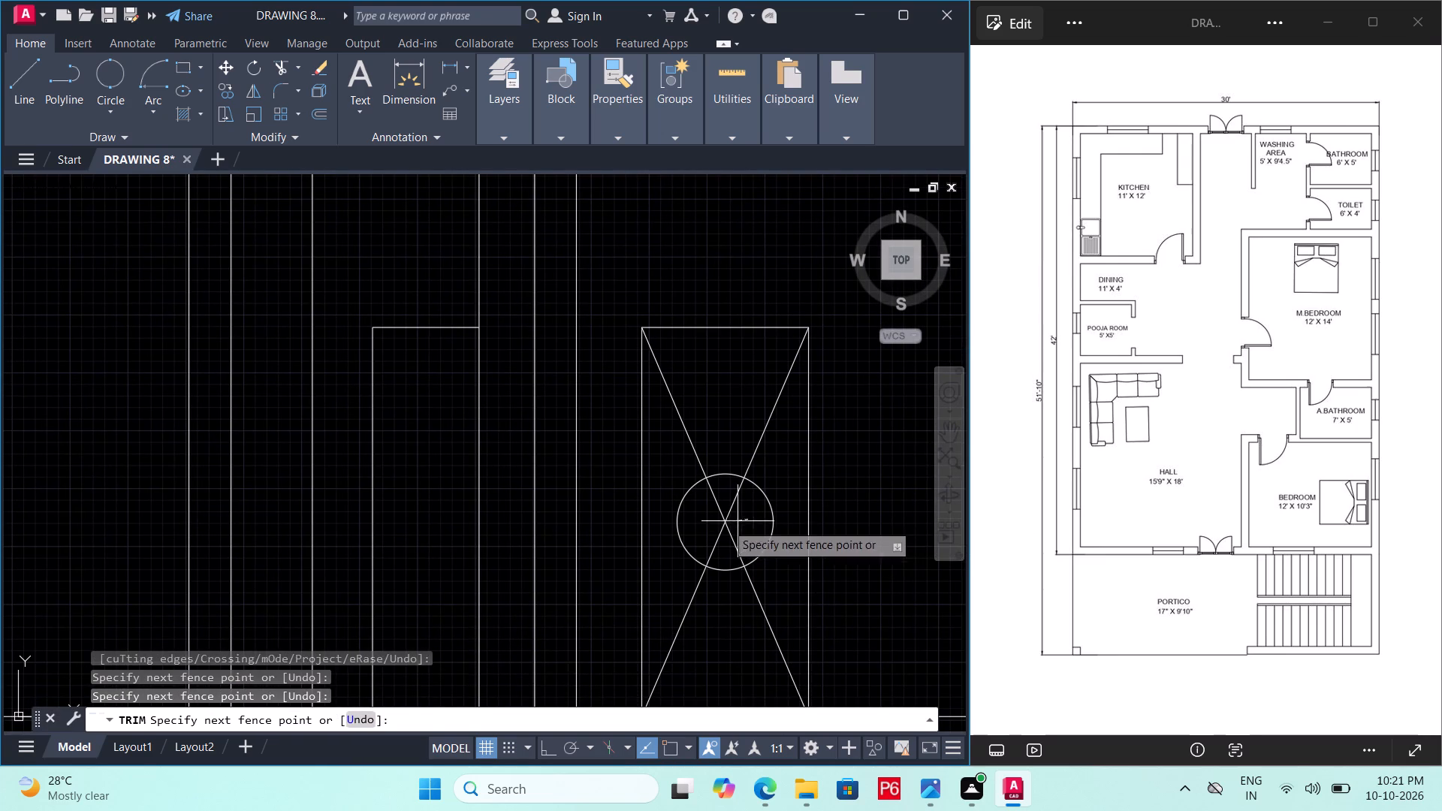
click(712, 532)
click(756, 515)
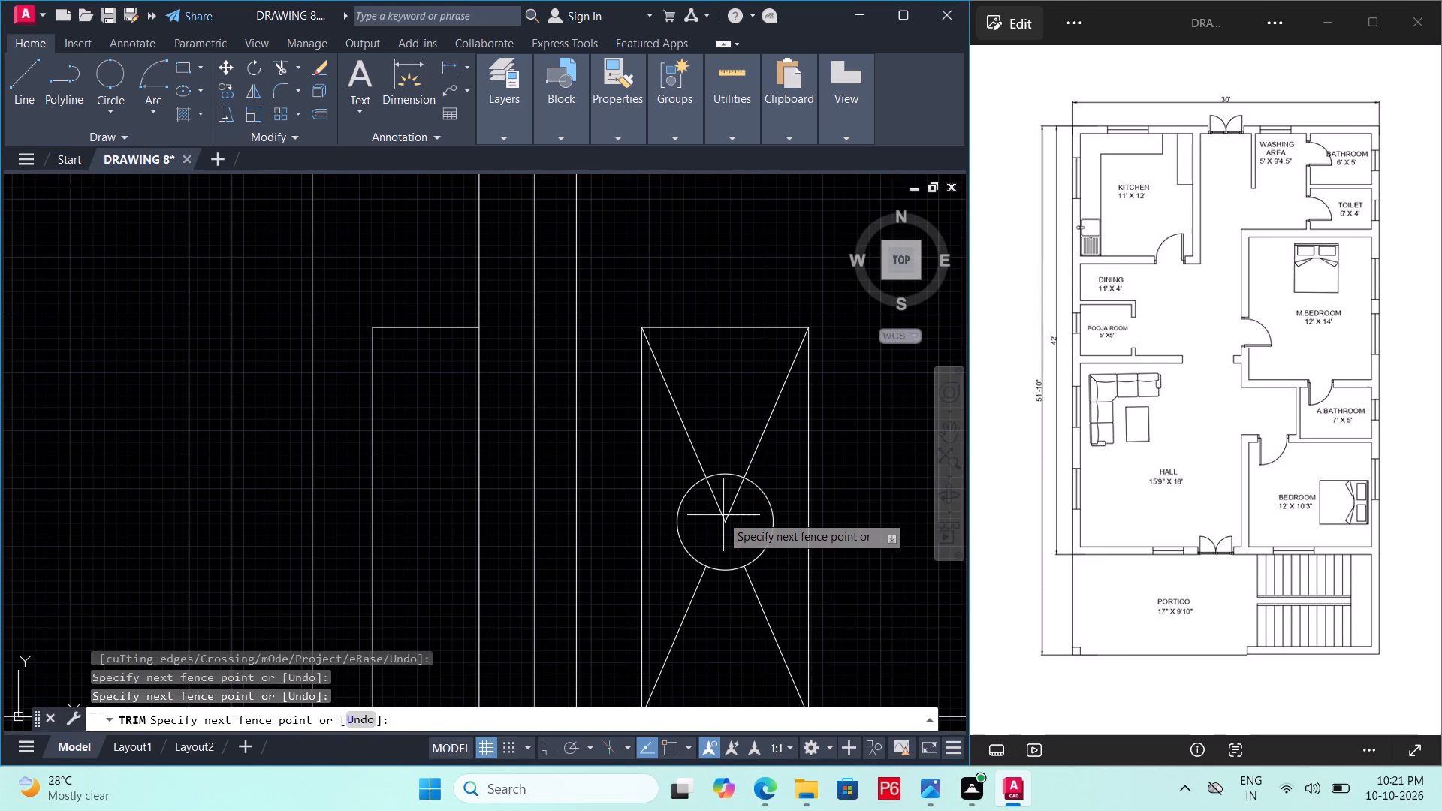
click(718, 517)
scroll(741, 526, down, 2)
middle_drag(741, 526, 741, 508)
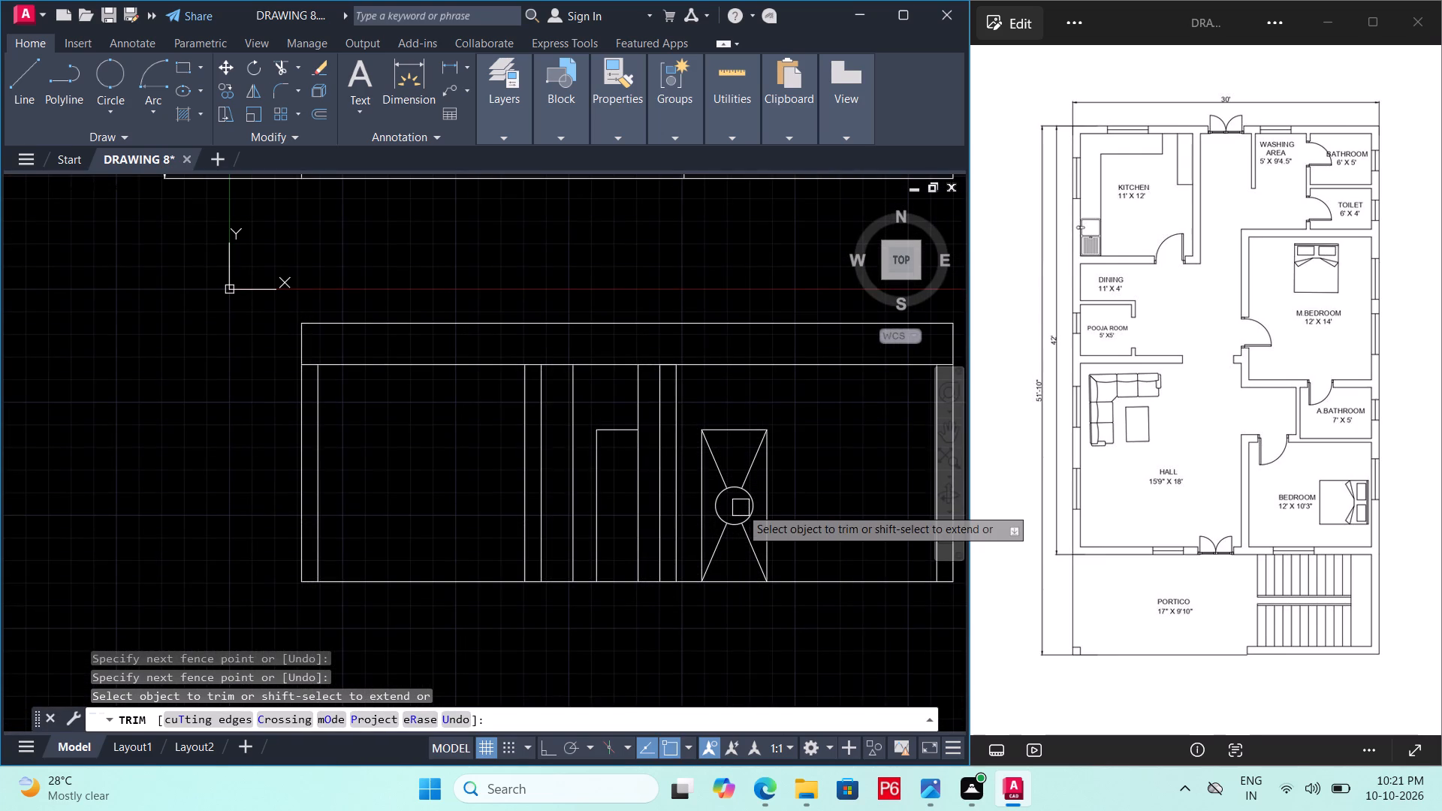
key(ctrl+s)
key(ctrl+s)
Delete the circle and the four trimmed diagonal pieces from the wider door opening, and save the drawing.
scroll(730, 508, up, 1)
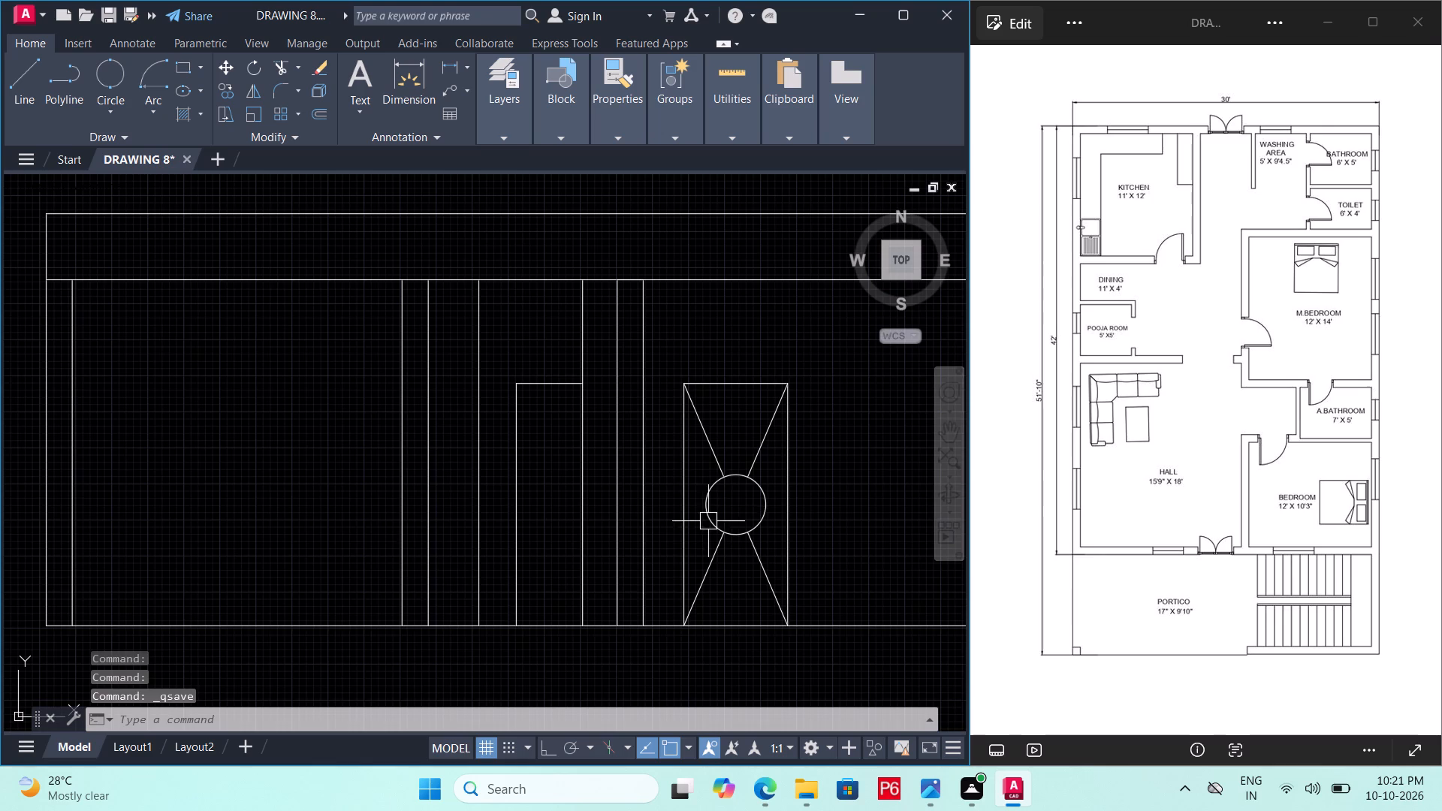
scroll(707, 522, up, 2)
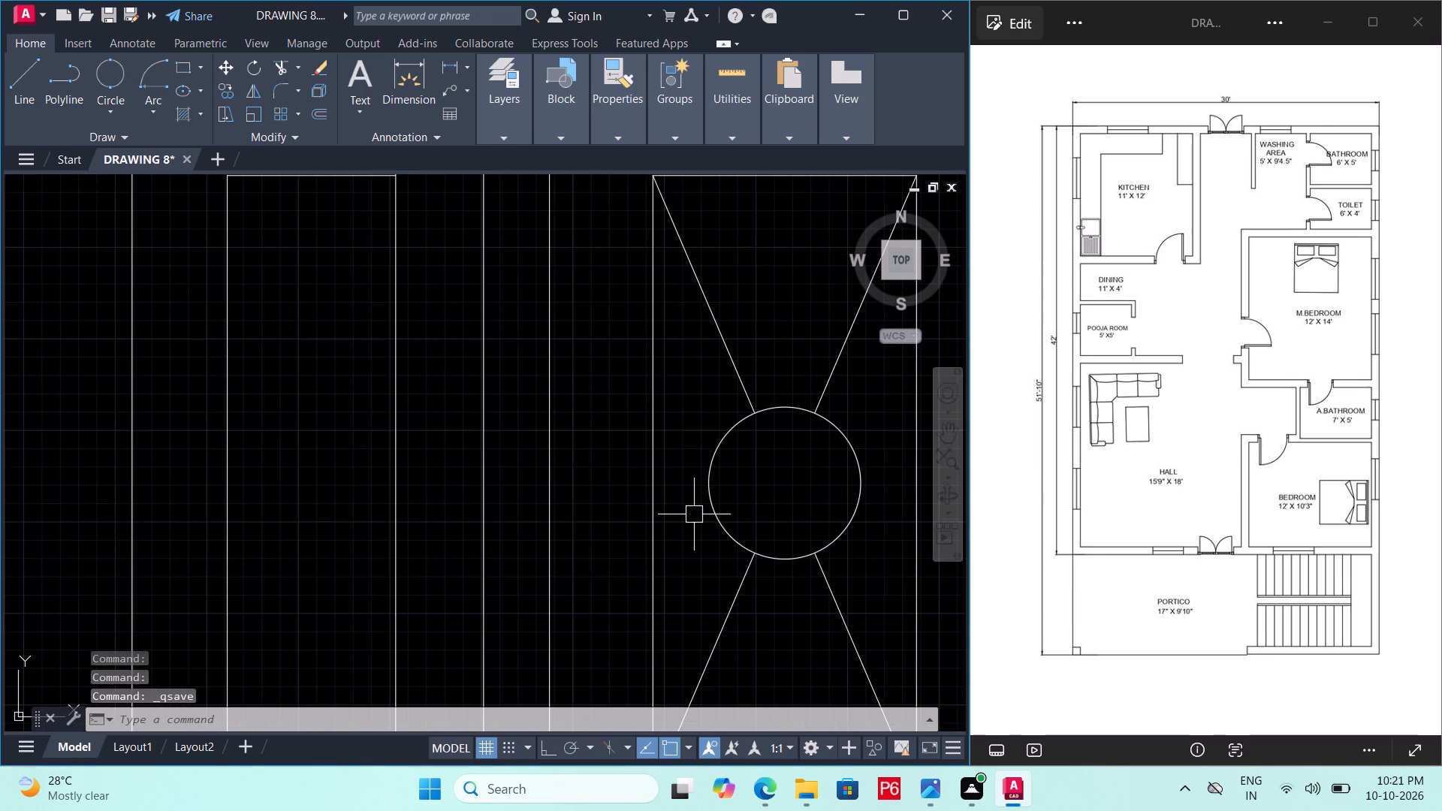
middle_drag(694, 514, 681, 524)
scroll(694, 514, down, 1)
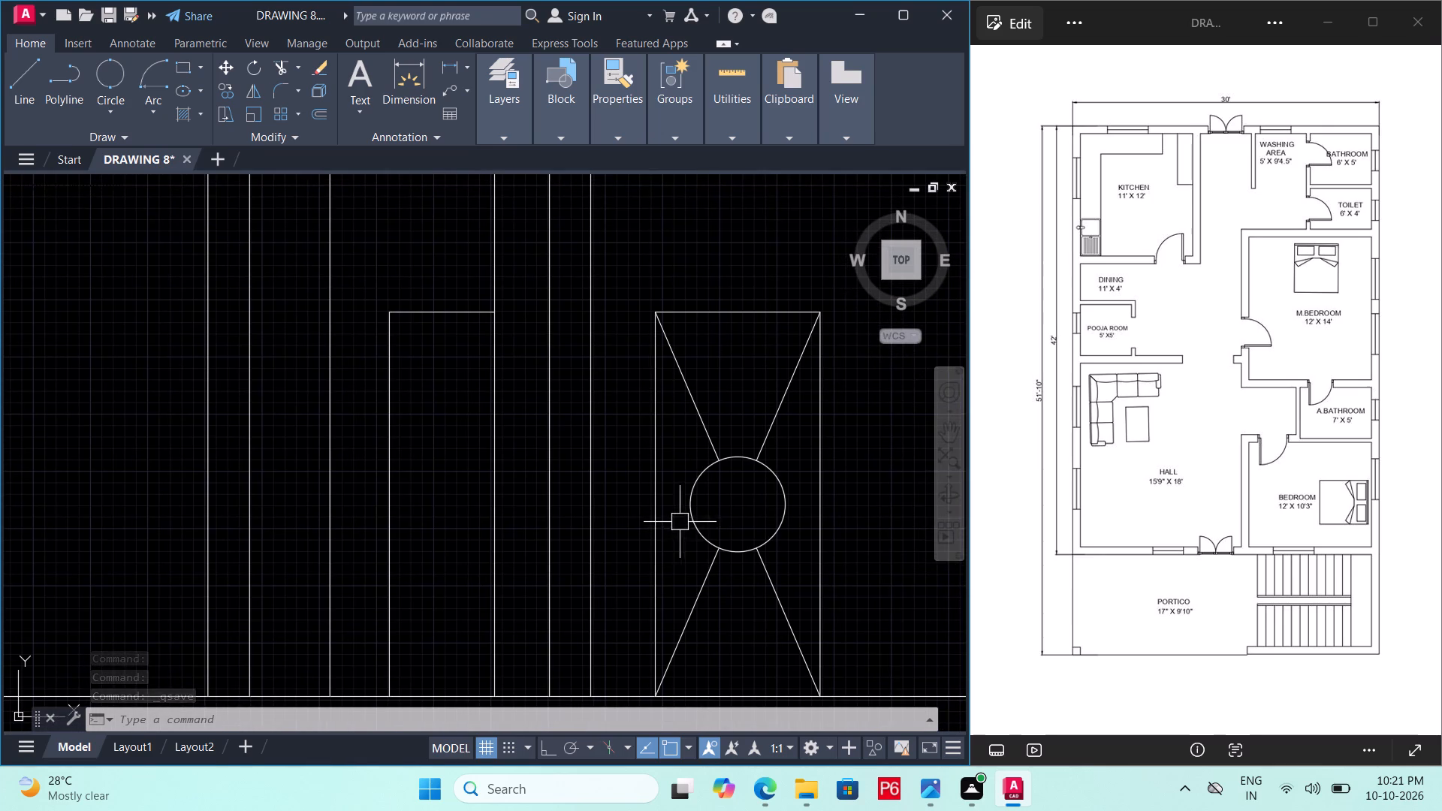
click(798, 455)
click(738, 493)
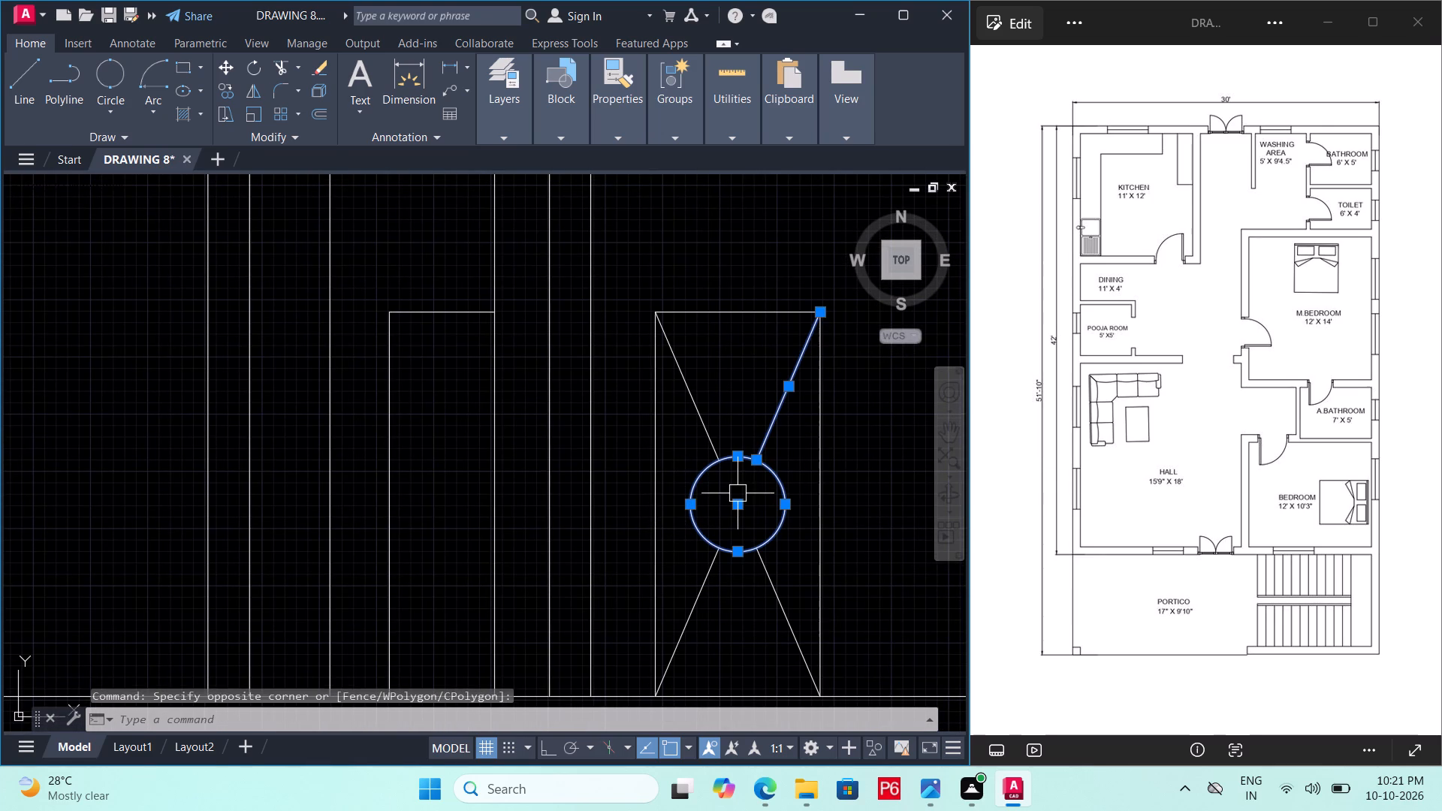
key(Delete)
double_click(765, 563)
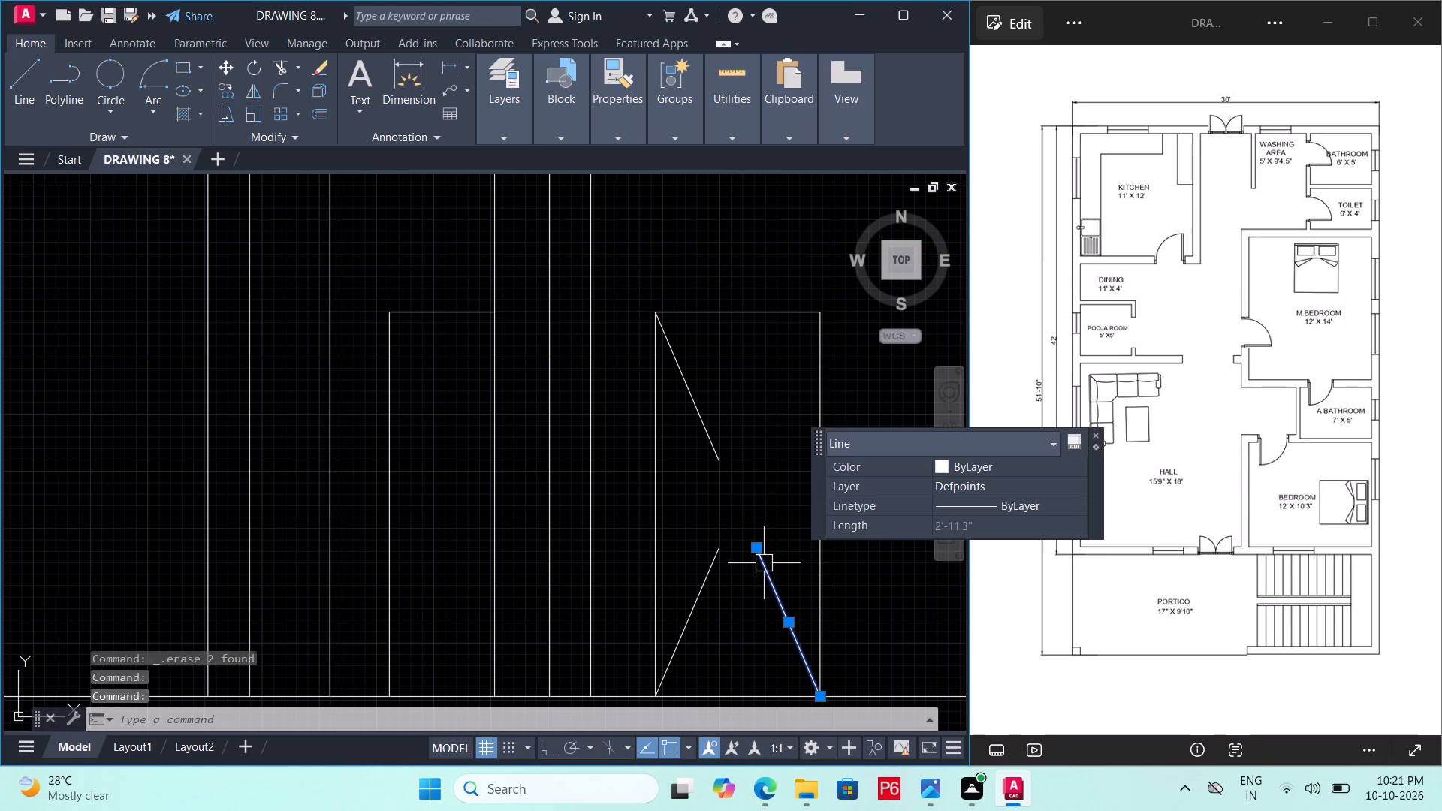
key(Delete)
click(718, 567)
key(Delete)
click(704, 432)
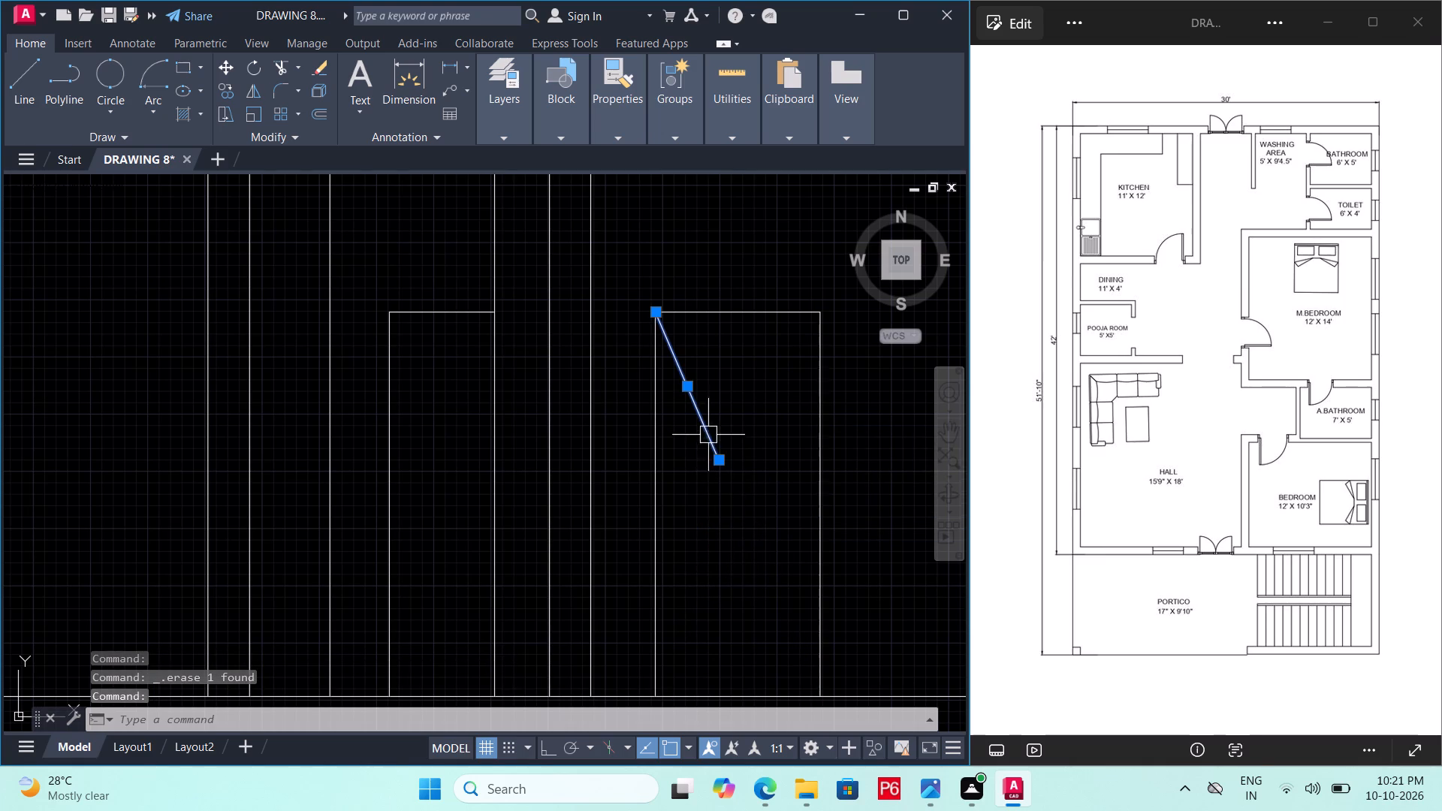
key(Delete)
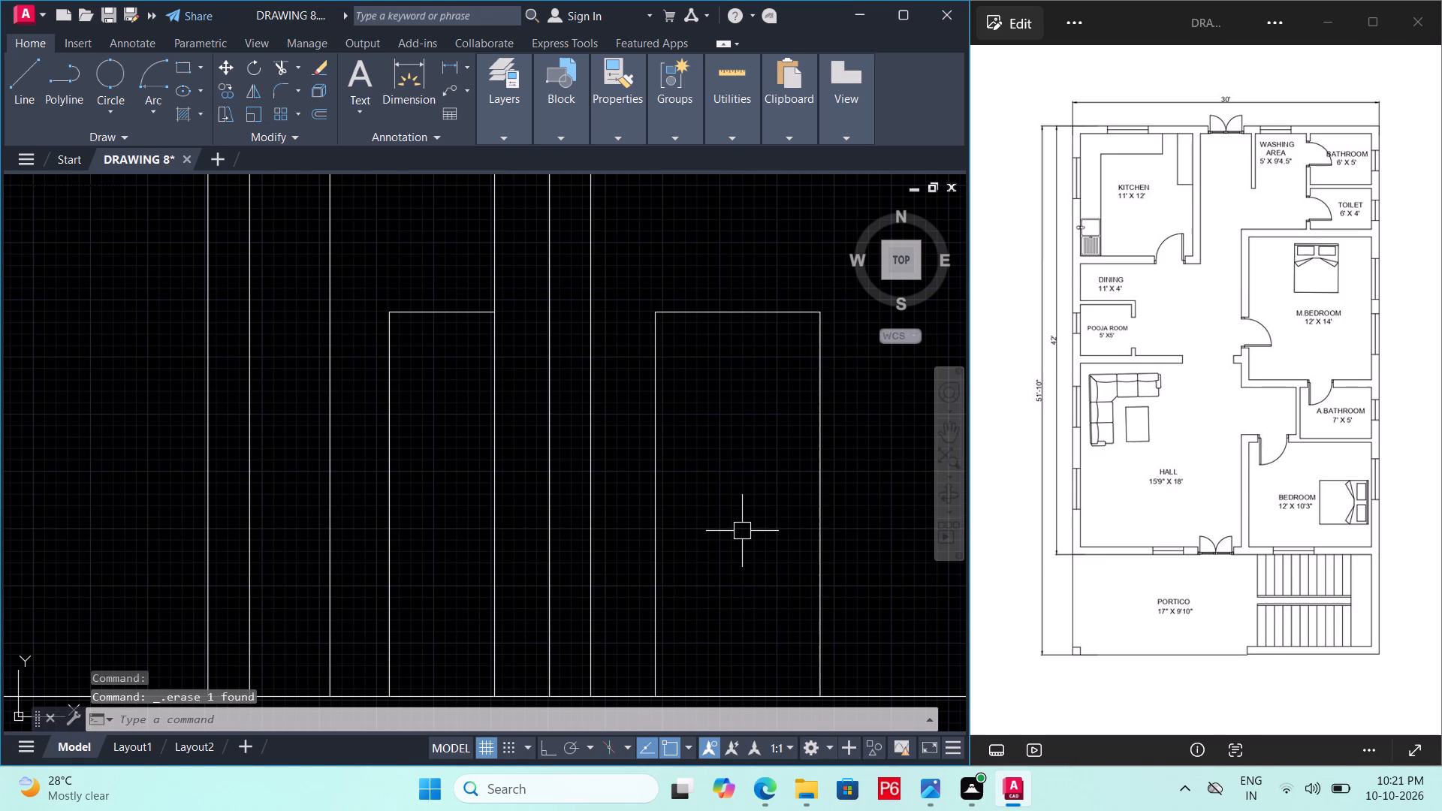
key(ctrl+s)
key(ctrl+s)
Draw an ajar door leaf in the wider opening with three lines joining its right corners through points just inside the left jamb; save.
scroll(729, 525, down, 1)
middle_drag(729, 525, 714, 506)
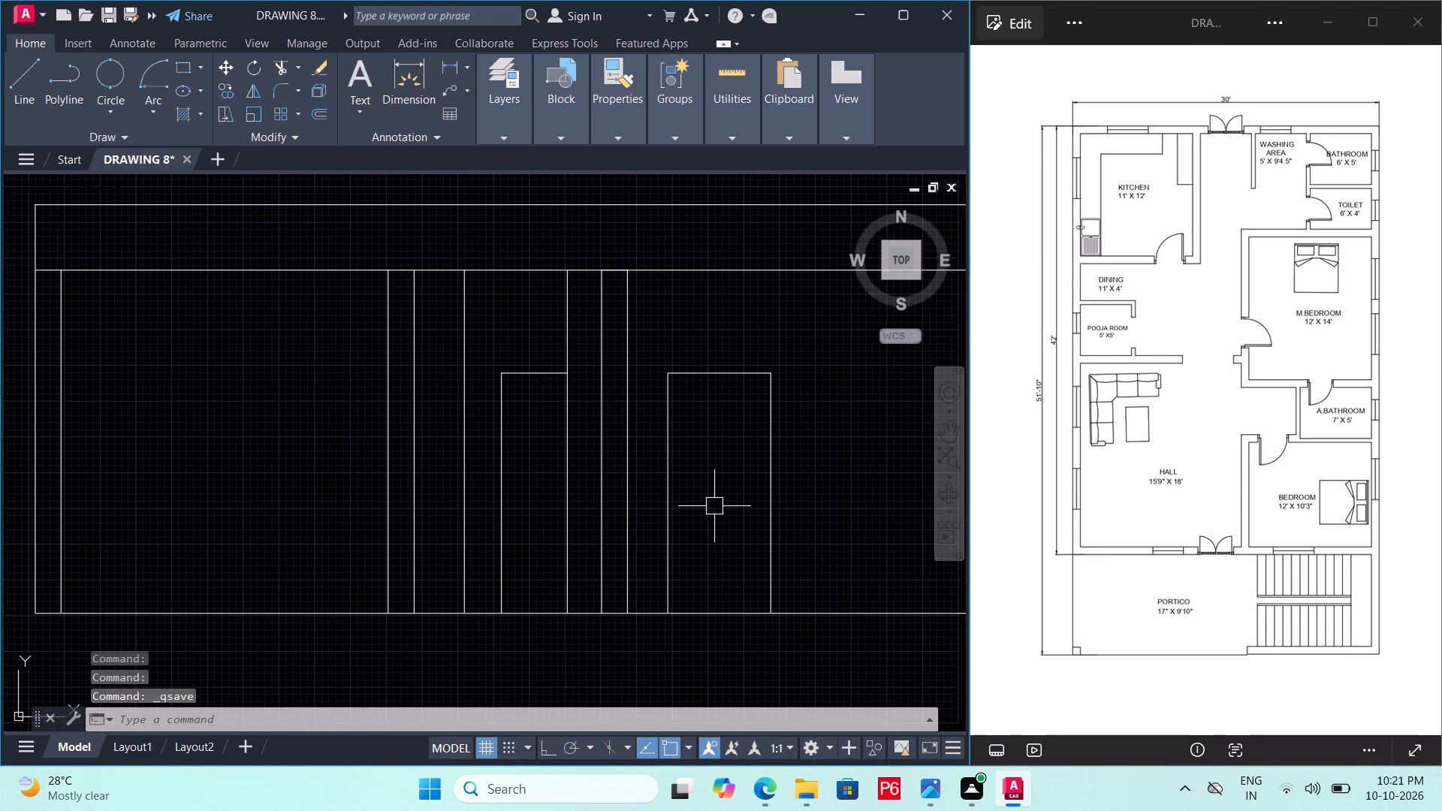
text(L)
key(space)
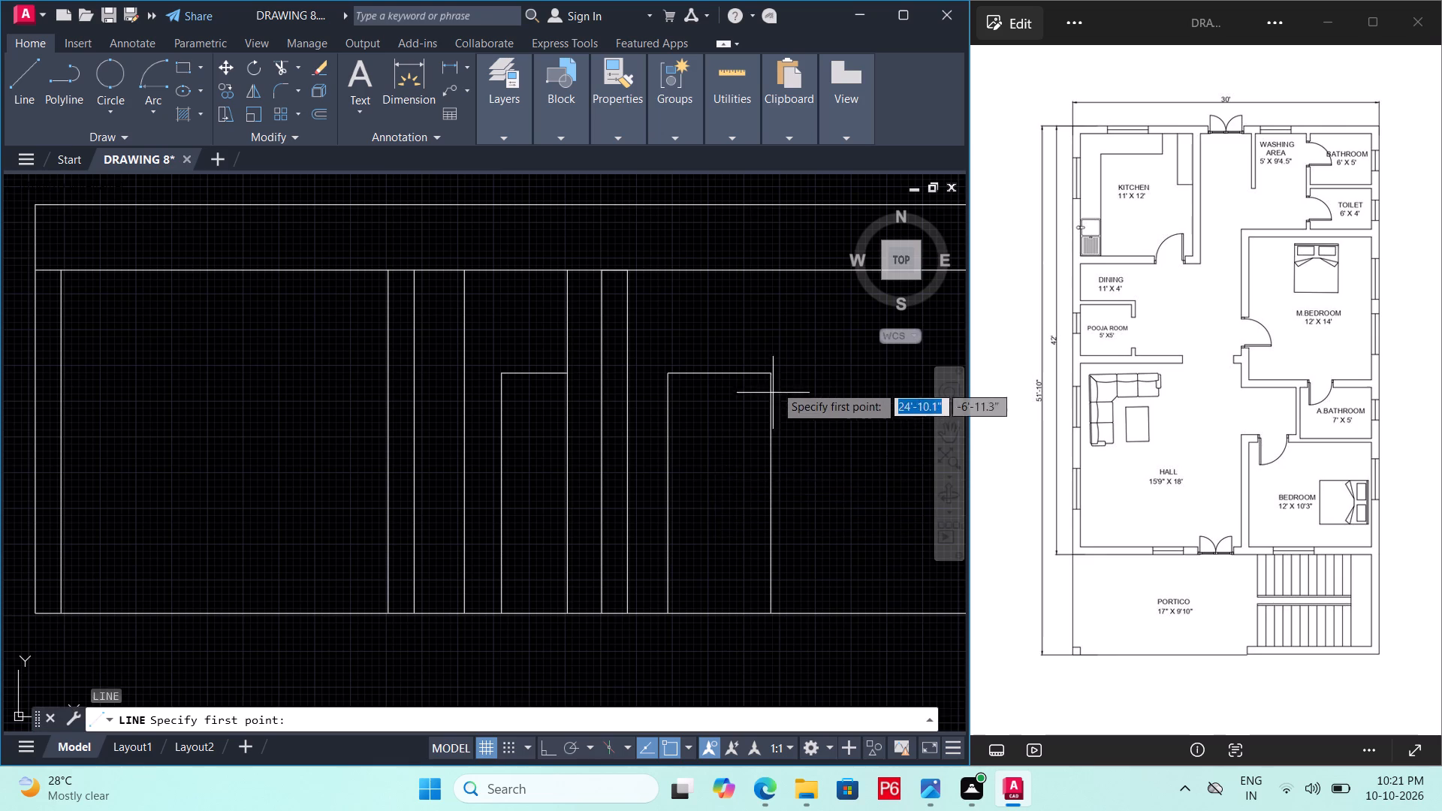
scroll(777, 383, up, 2)
click(765, 366)
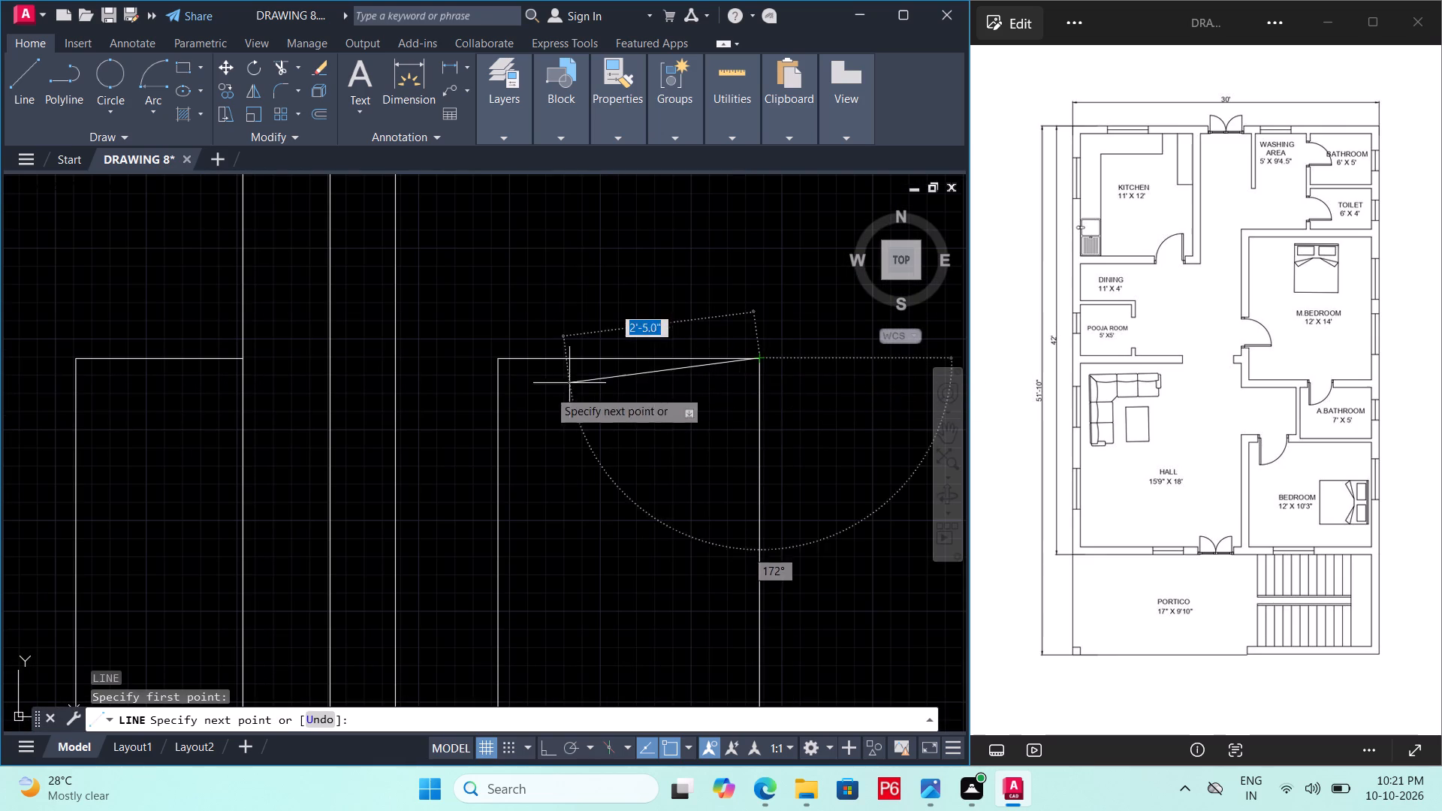
click(520, 380)
middle_drag(529, 575, 529, 546)
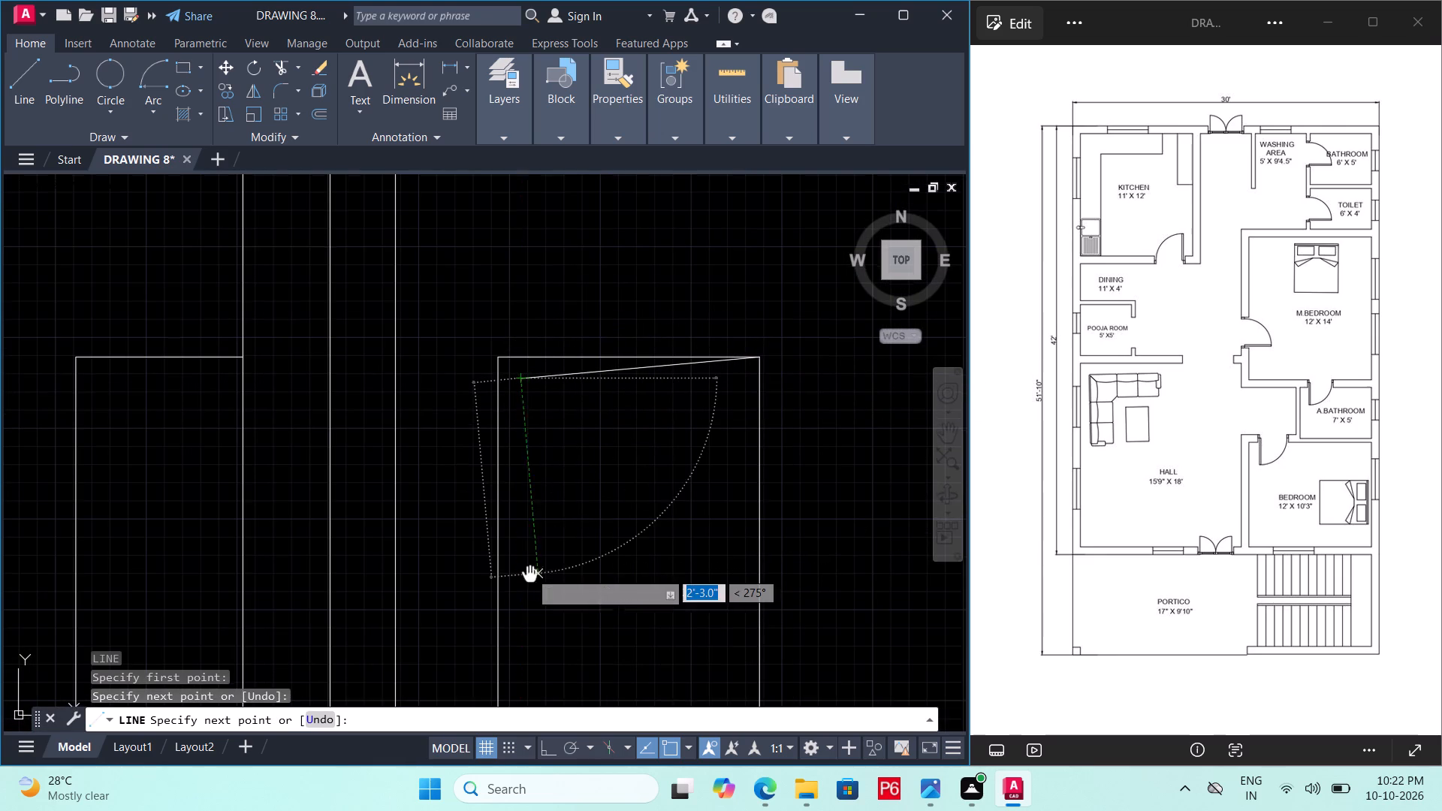
middle_drag(529, 546, 534, 341)
middle_drag(531, 614, 554, 380)
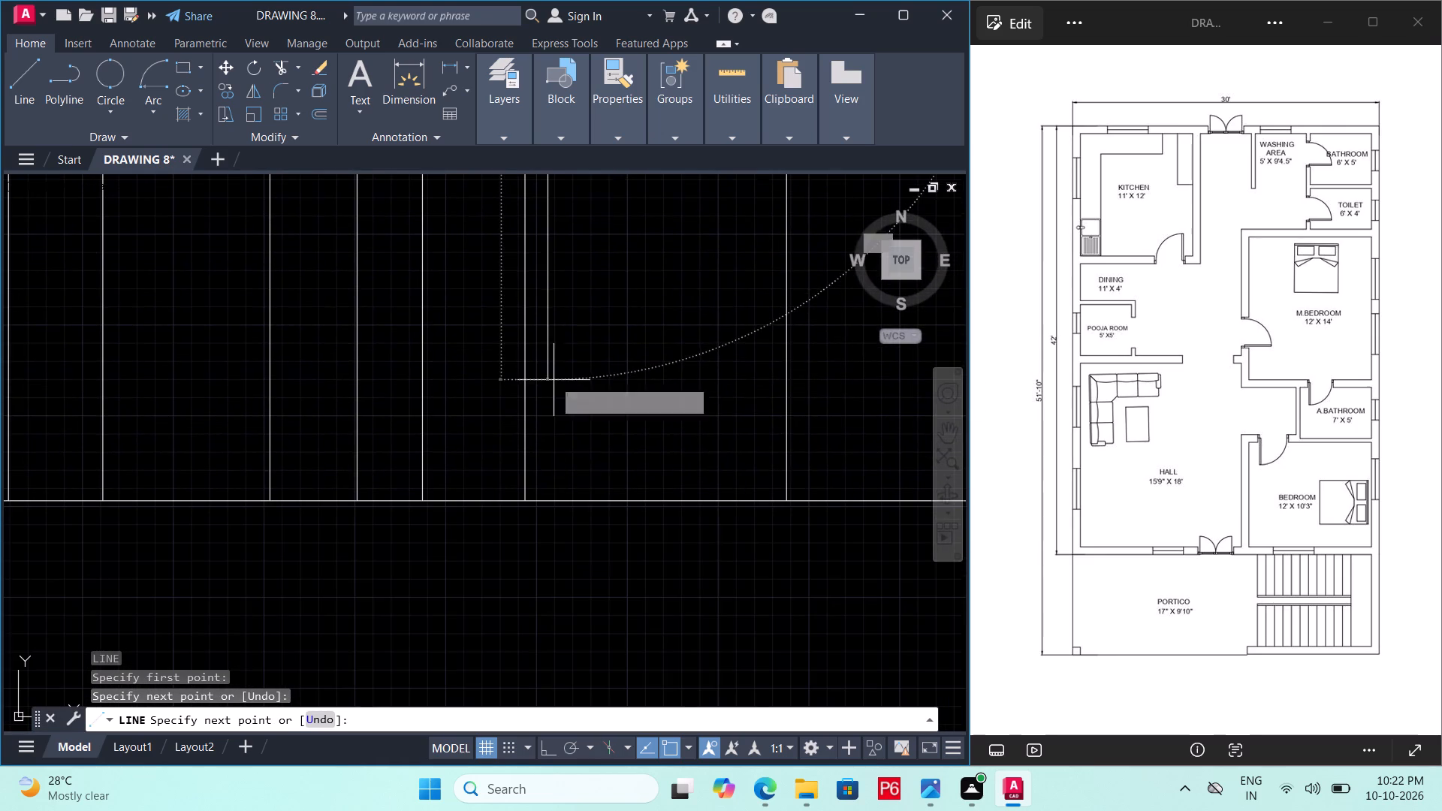
click(545, 468)
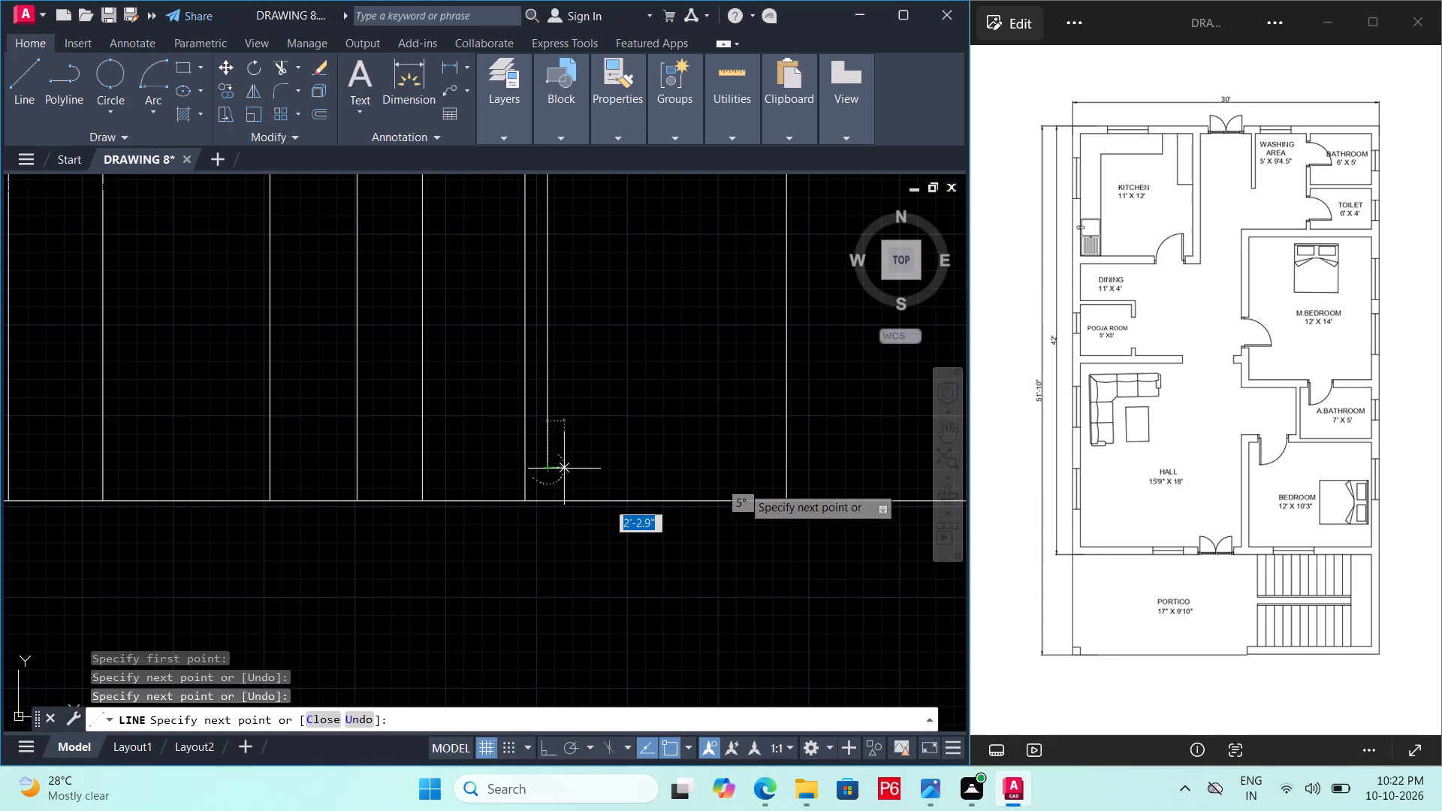
click(790, 496)
key(ctrl+s)
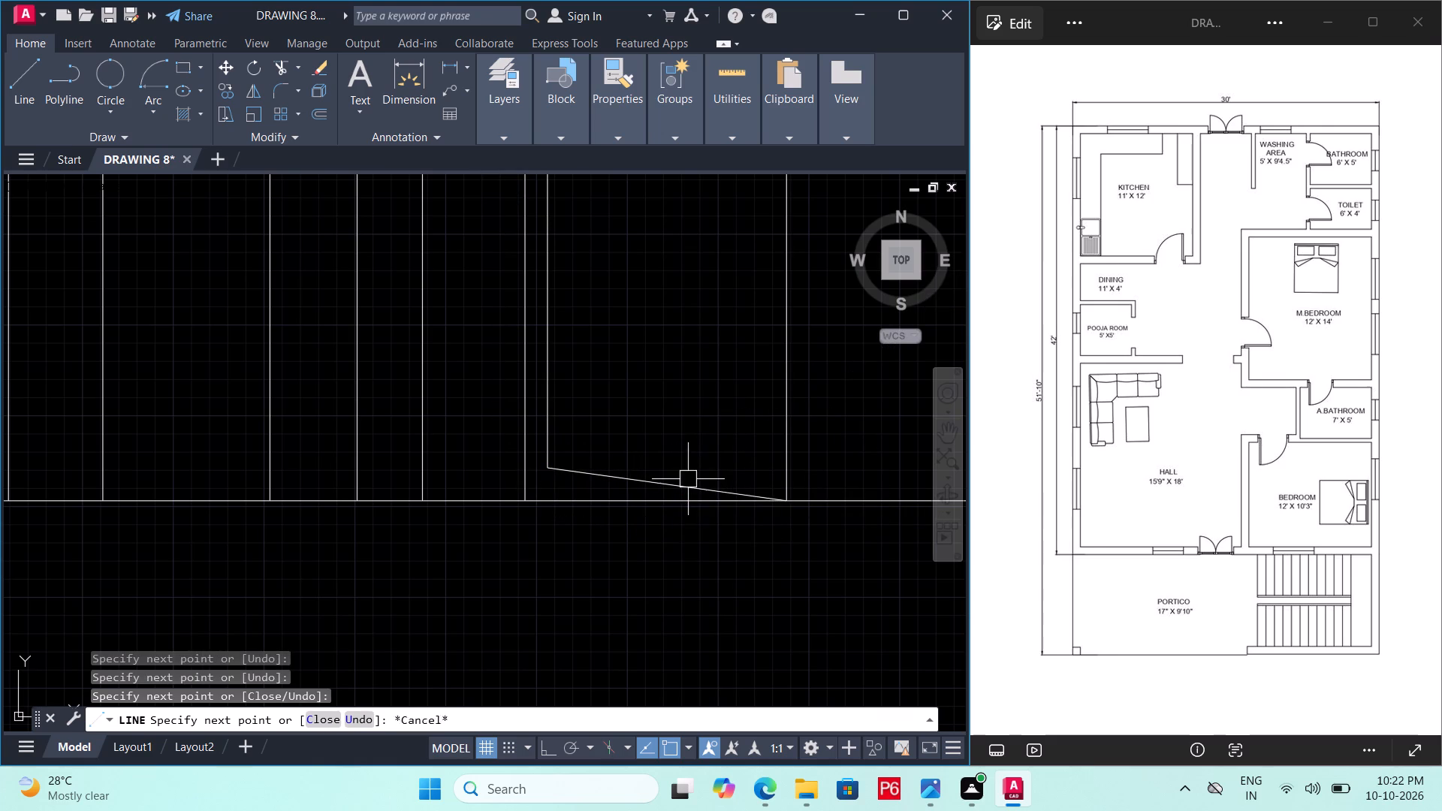
key(ctrl+s)
Draw a small circle as a door knob inside the door leaf, near the middle of its left edge.
middle_drag(680, 452, 674, 635)
scroll(645, 448, down, 1)
middle_drag(645, 448, 661, 503)
key(c)
key(space)
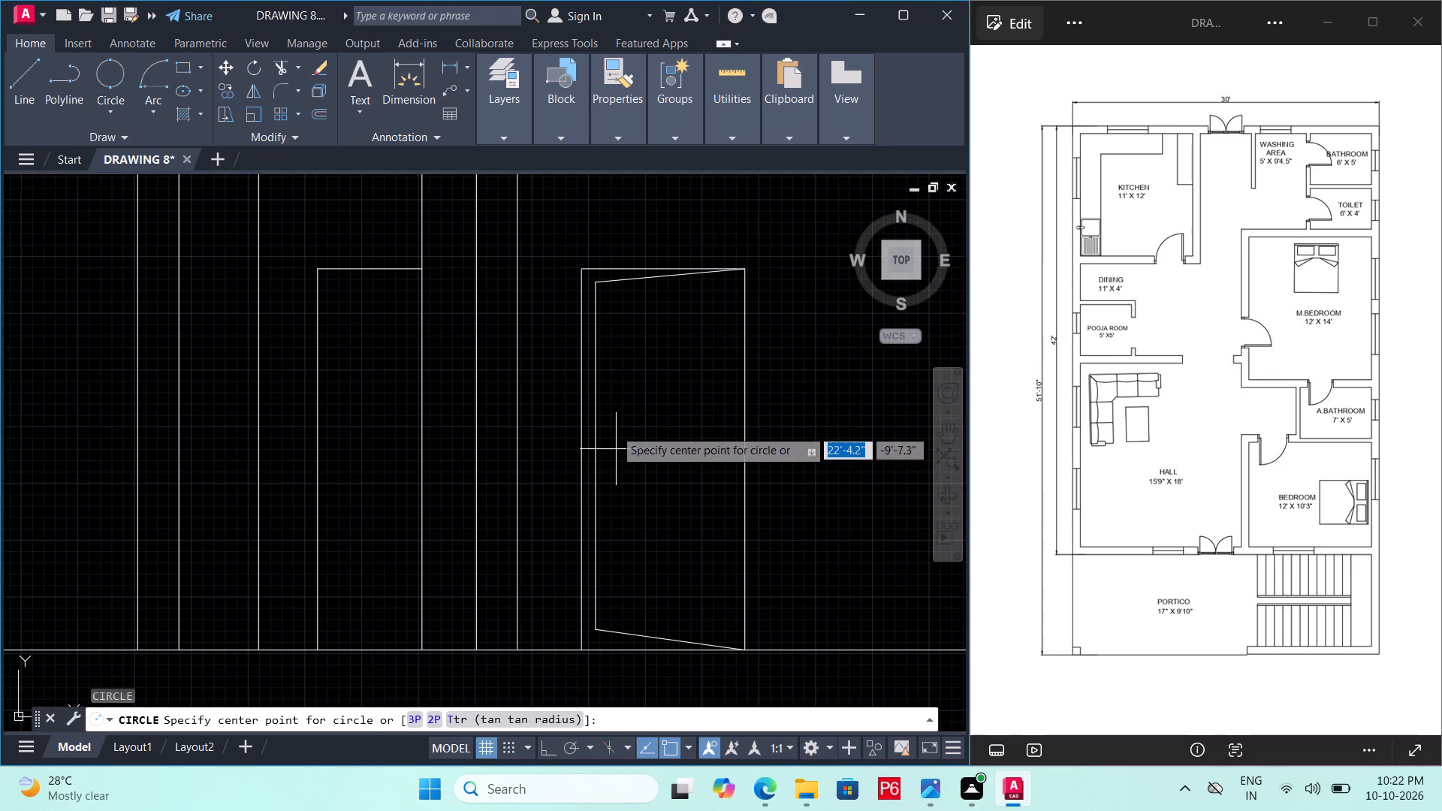
scroll(614, 429, up, 1)
click(614, 427)
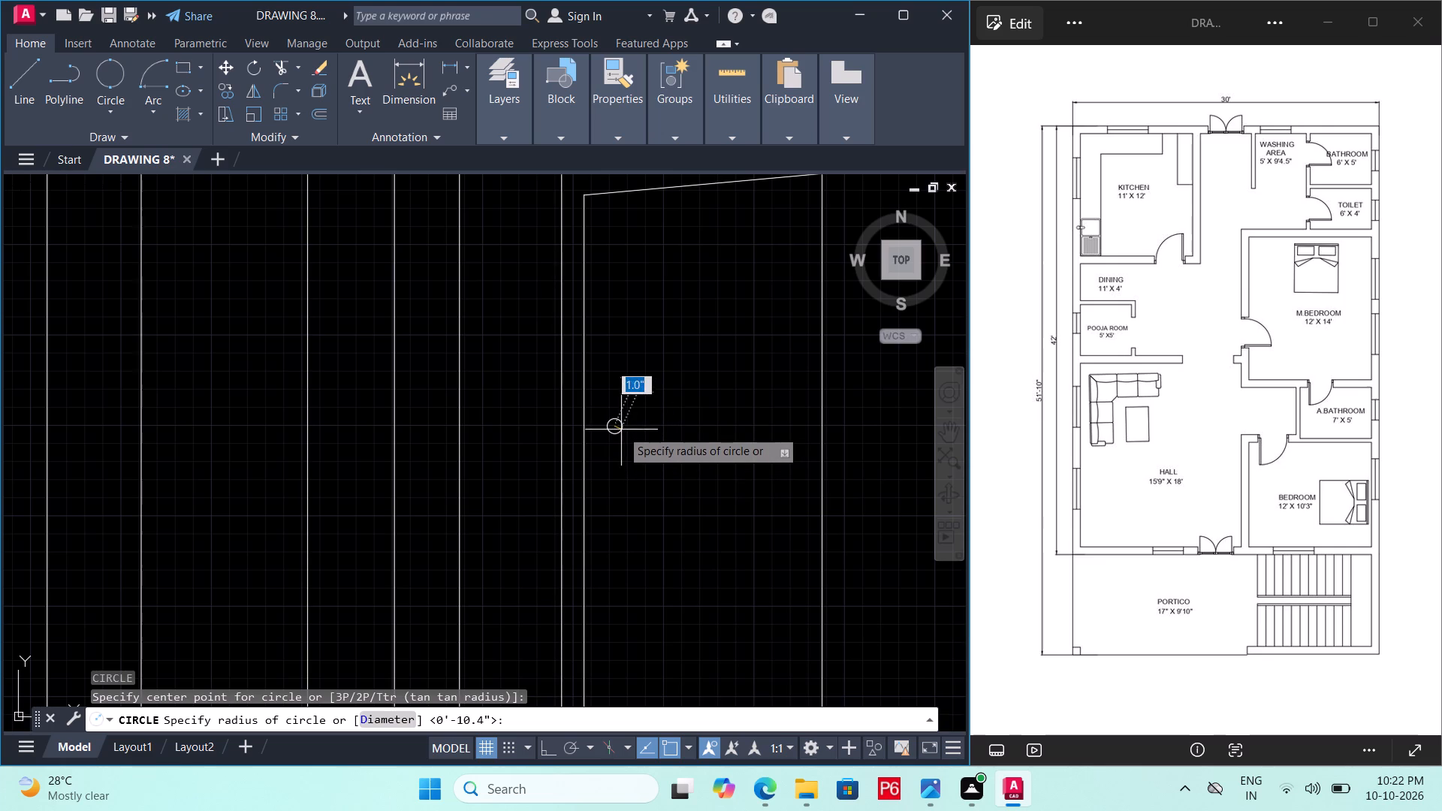
click(623, 433)
scroll(646, 426, down, 1)
middle_drag(646, 426, 649, 339)
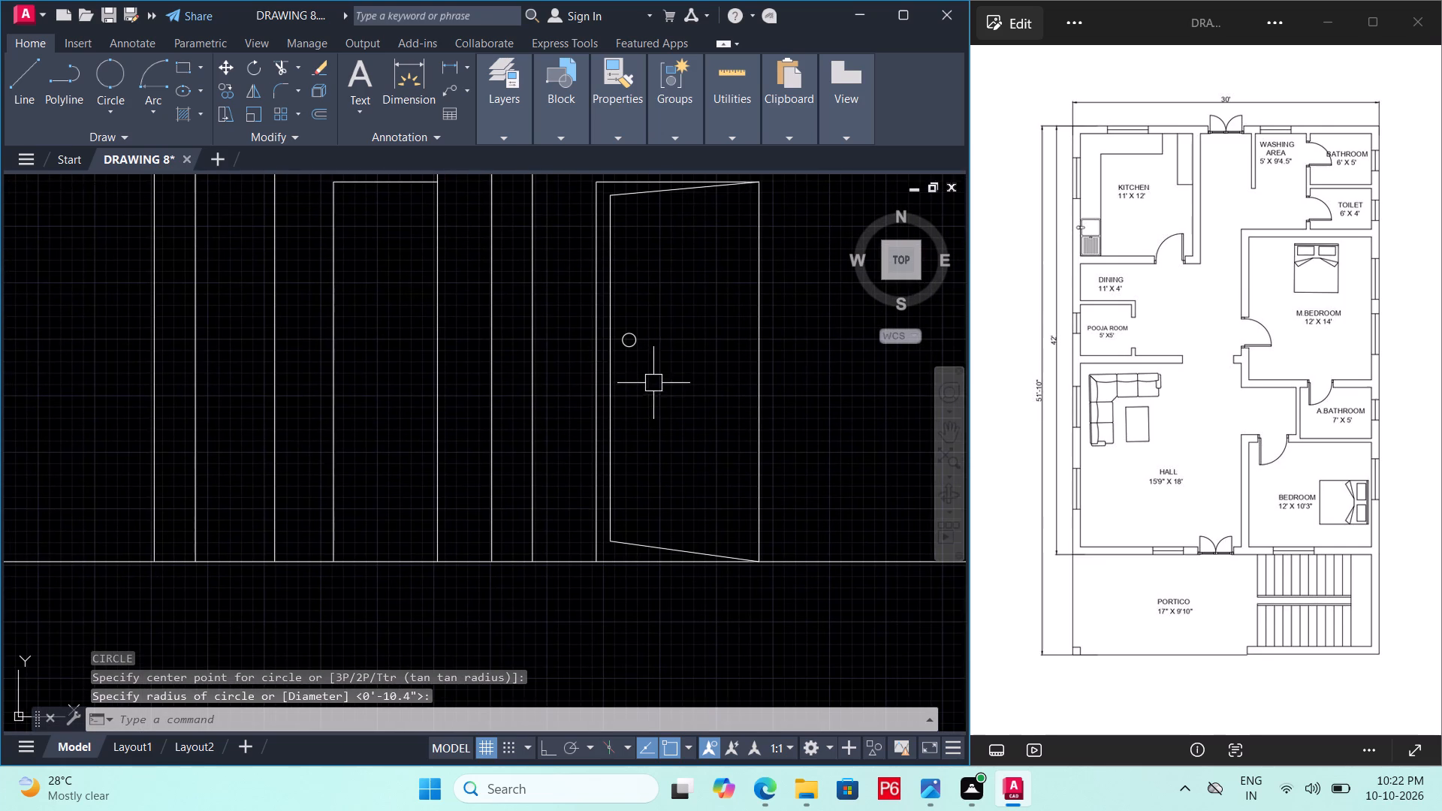
Save the drawing.
key(ctrl+s)
key(ctrl+s)
Draw a sloping line about 1'-11" long from the narrower door opening's top-left corner to just below its top-right corner, and save.
scroll(685, 427, down, 1)
middle_drag(685, 429, 696, 439)
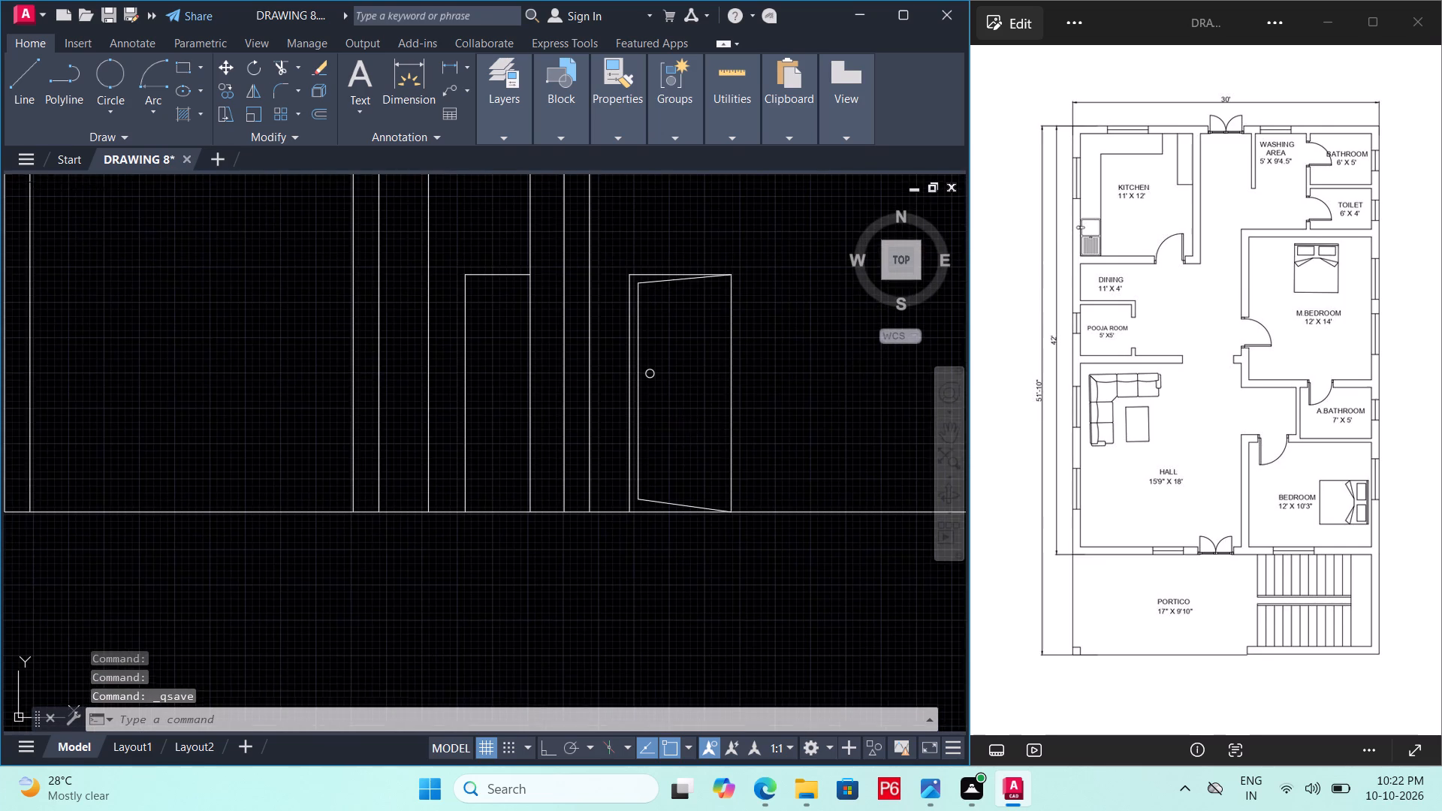
middle_drag(696, 439, 763, 473)
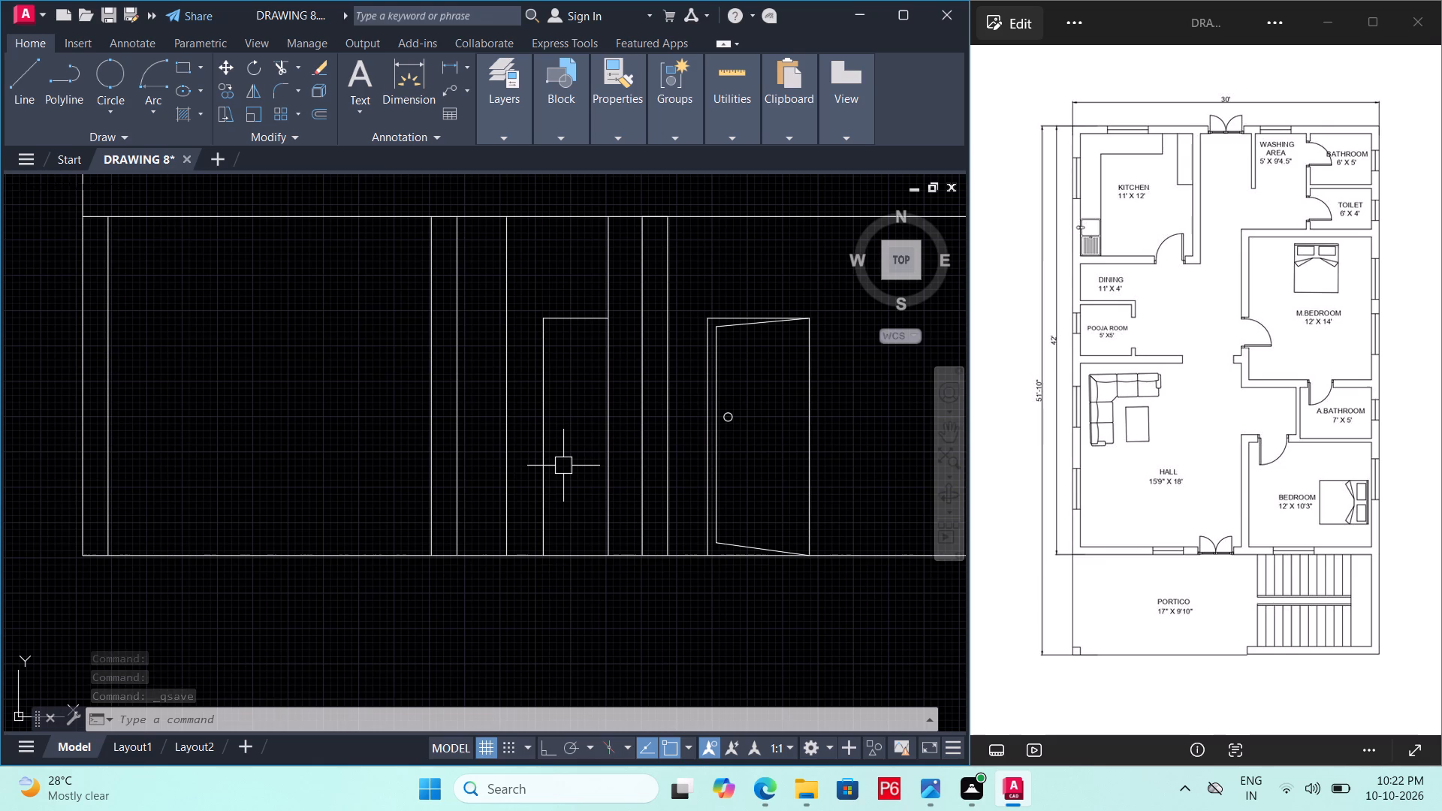
text(L)
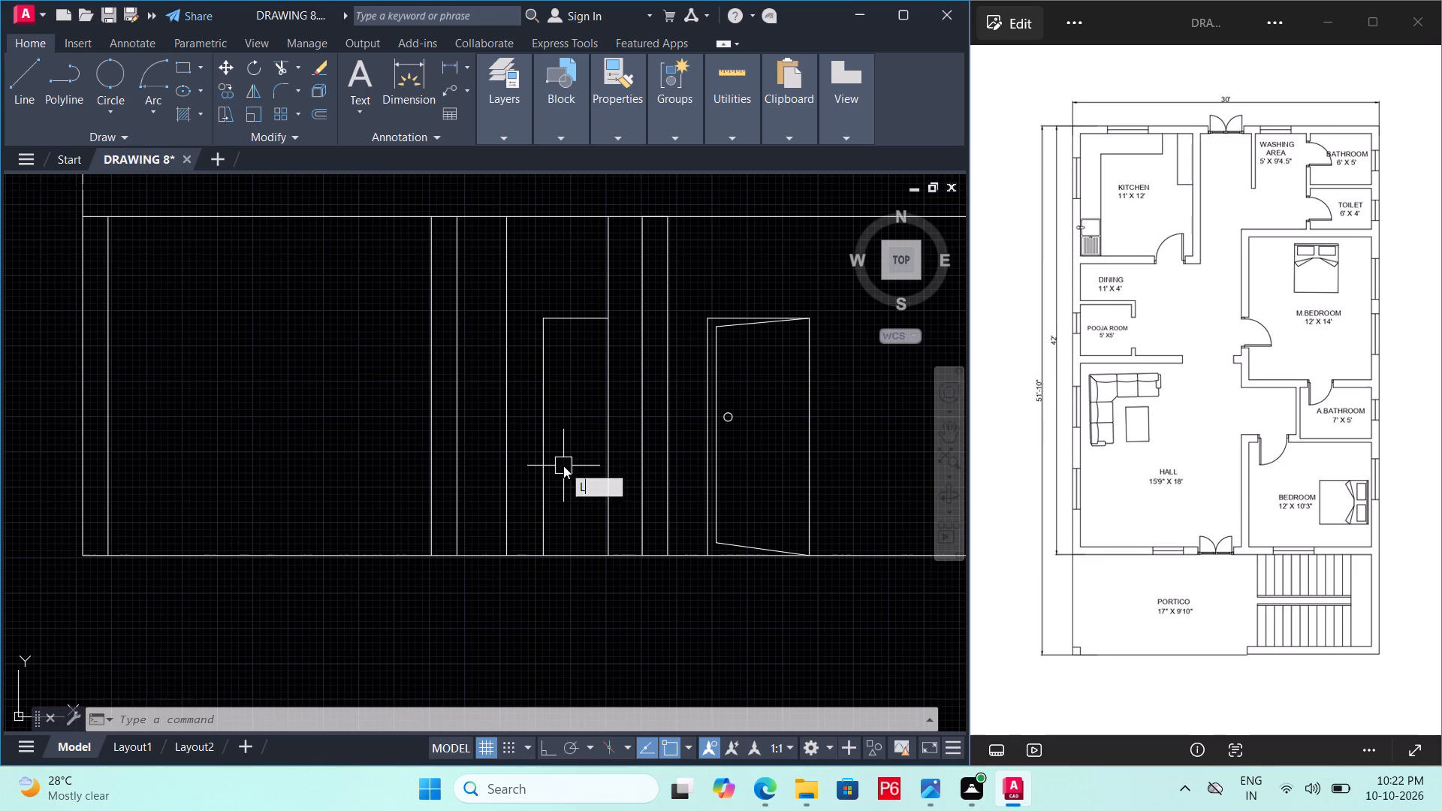
key(space)
click(542, 322)
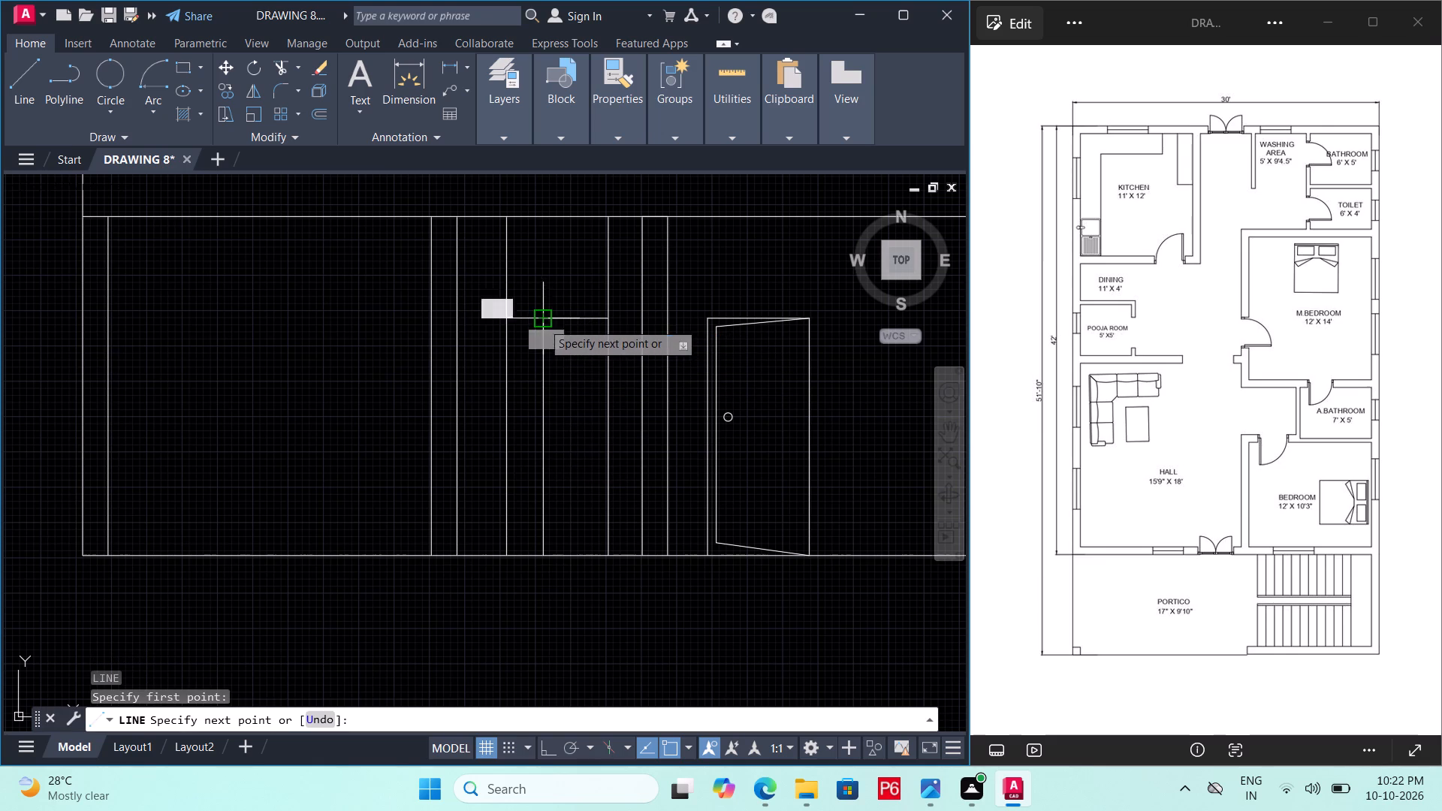
scroll(599, 331, up, 2)
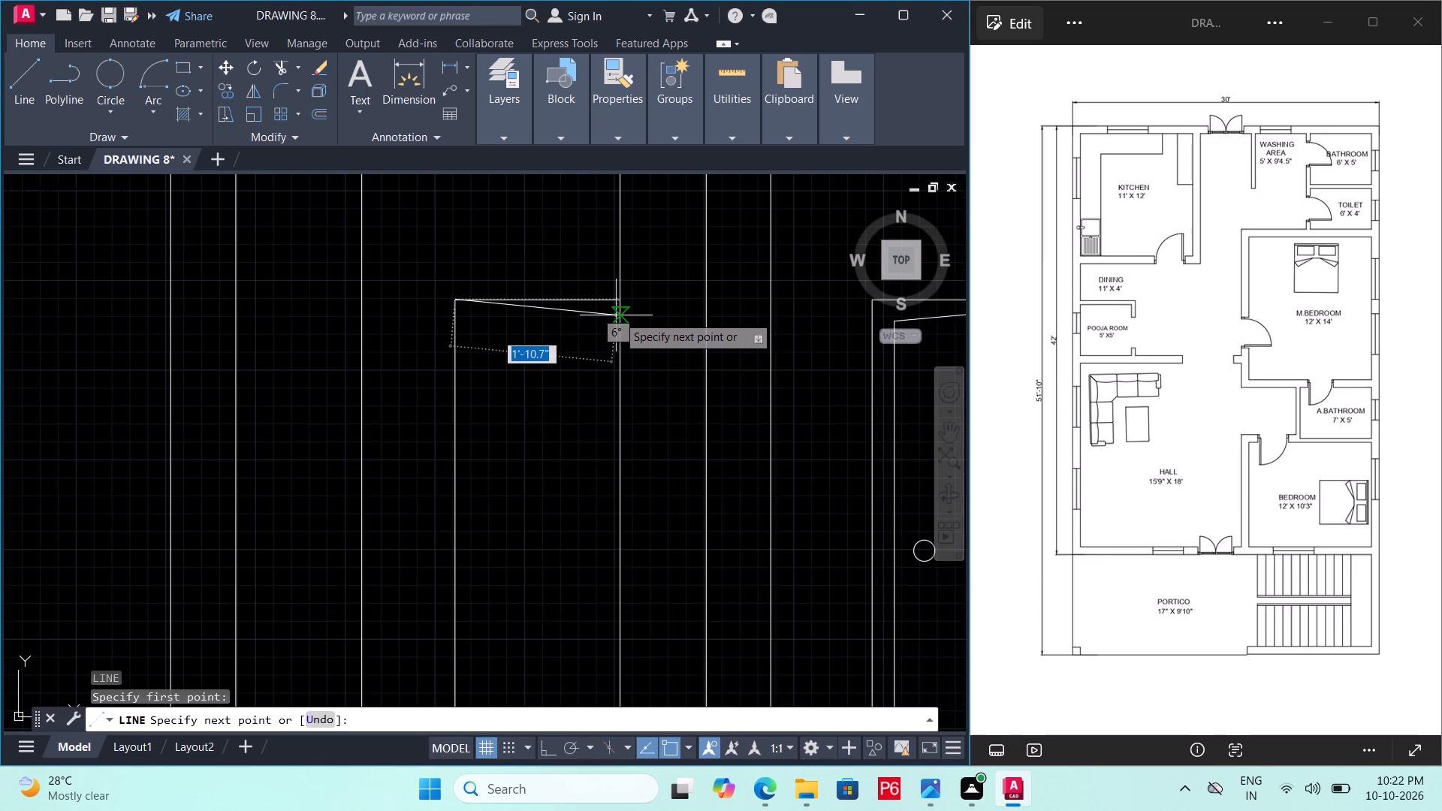
click(617, 315)
key(Escape)
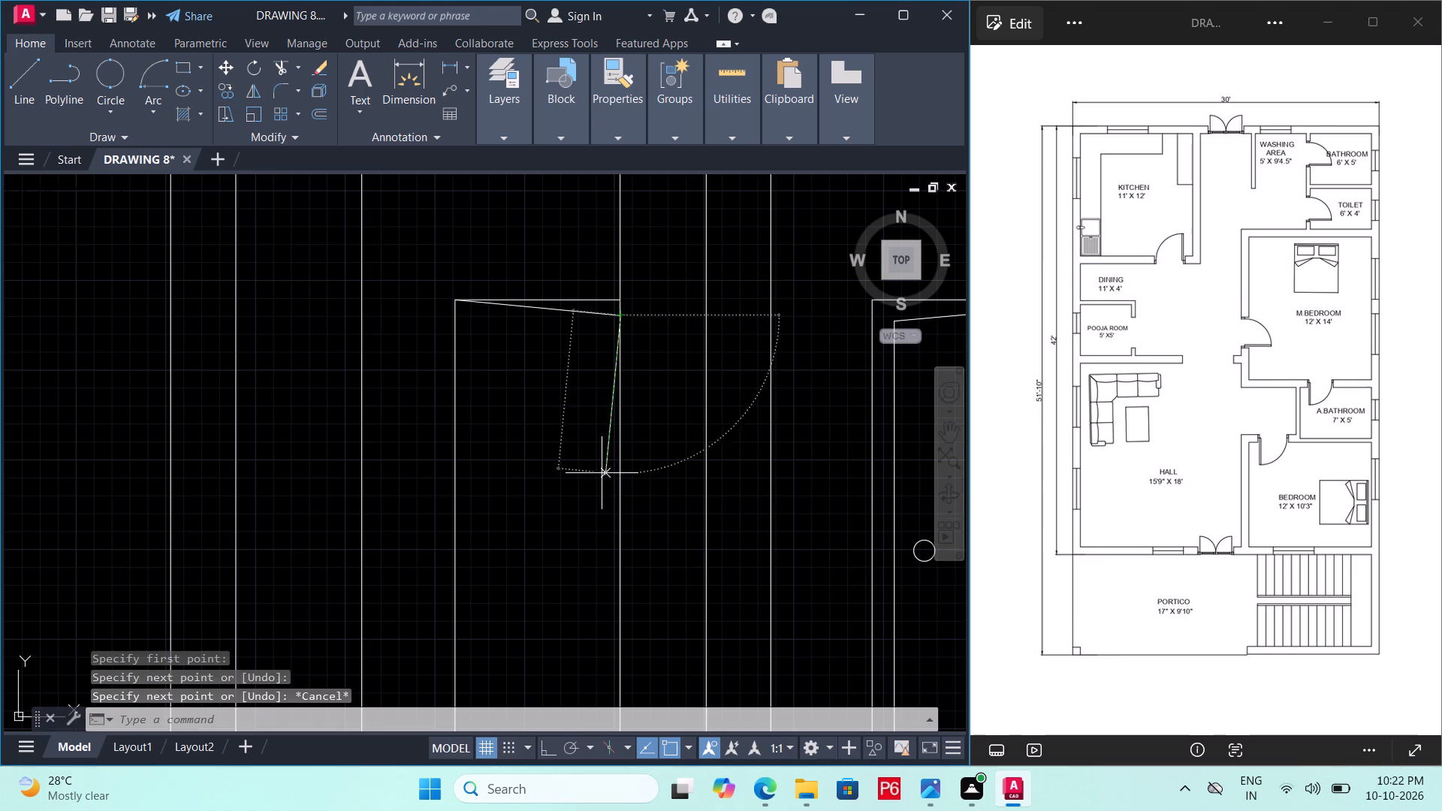
key(ctrl+s)
key(ctrl+s)
key(ctrl+s)
Draw a sloping line about 1'-11" long from the narrower opening's bottom-left corner to just above its bottom-right corner, and save.
middle_drag(602, 473, 597, 373)
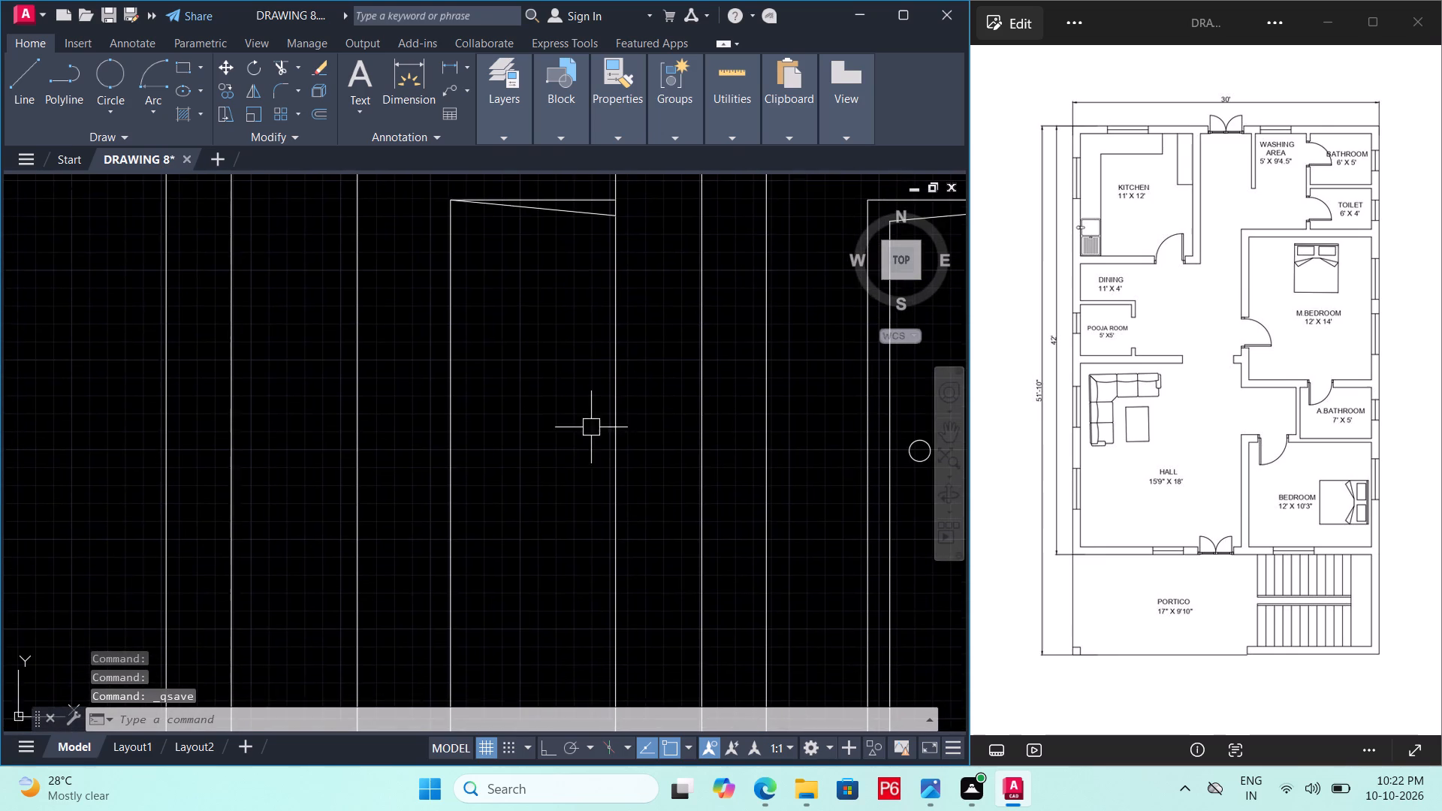
scroll(581, 480, down, 1)
middle_drag(580, 592, 594, 518)
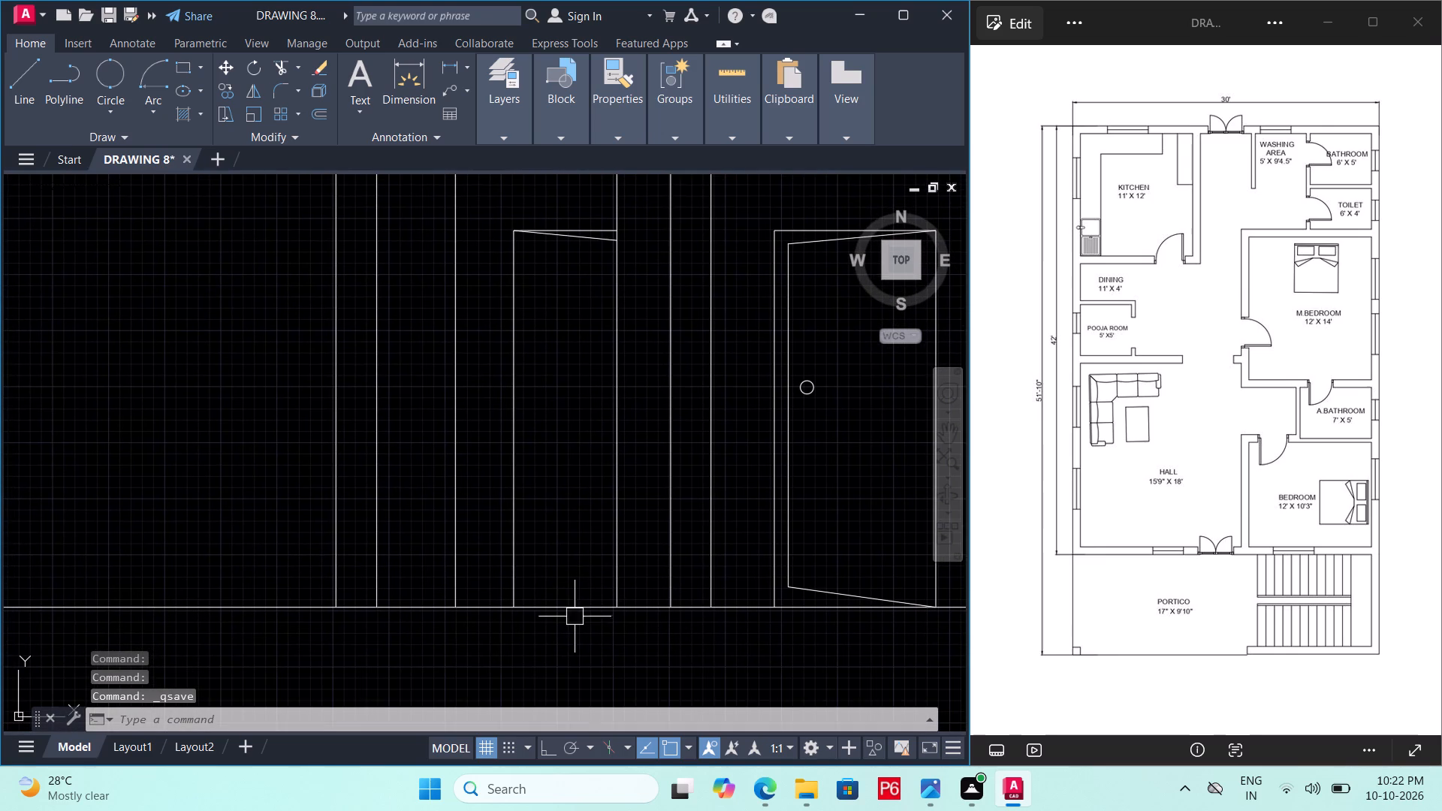
key(l)
key(space)
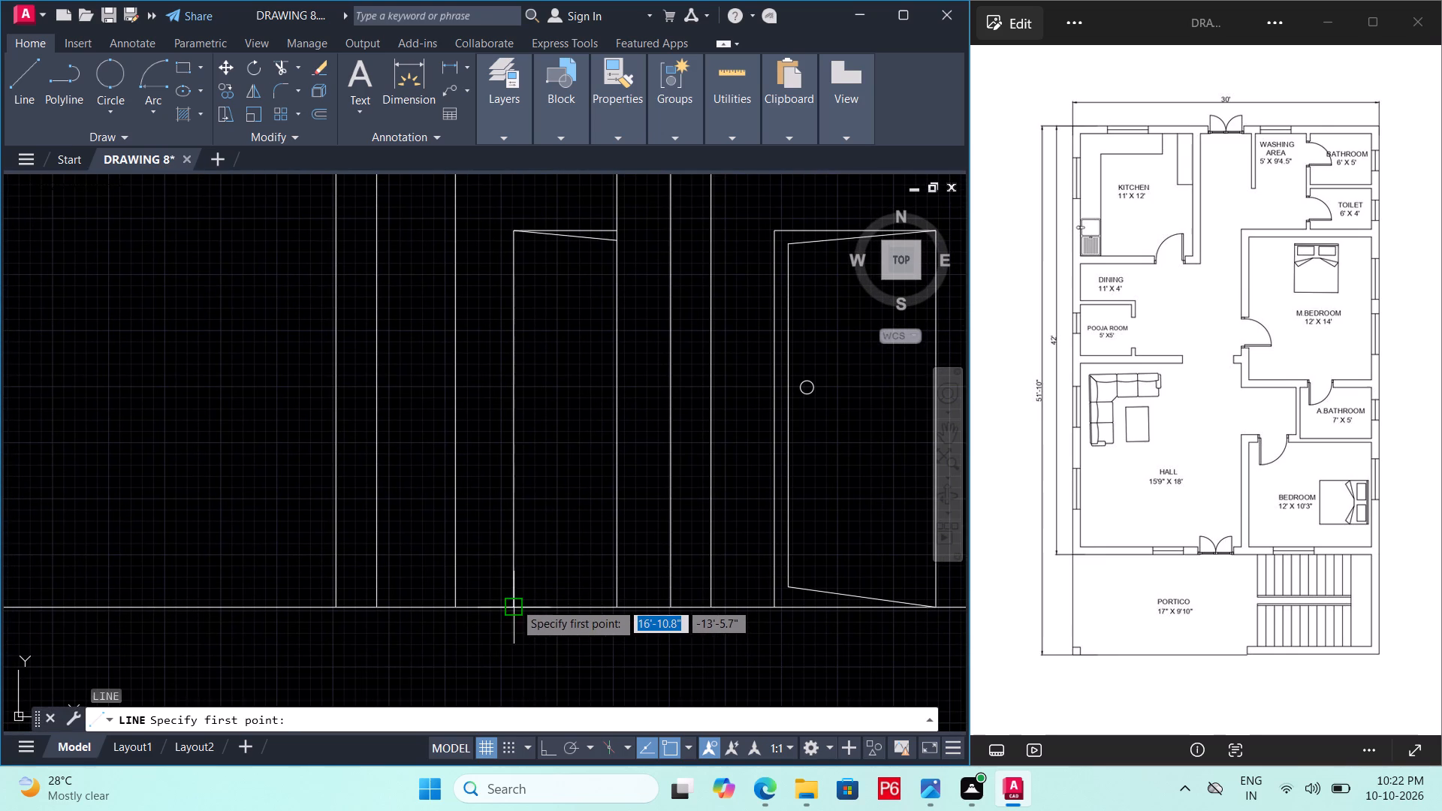
click(514, 602)
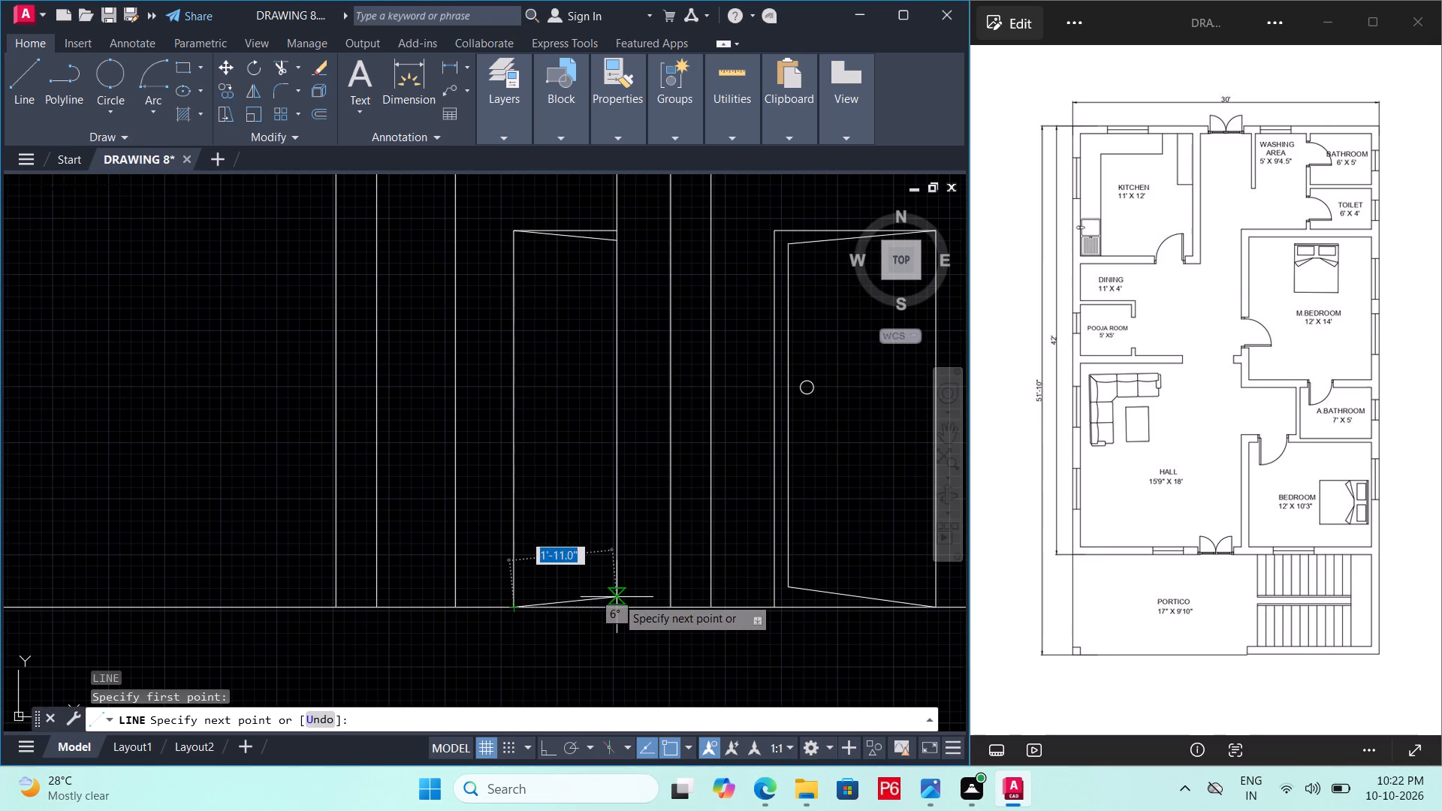
click(617, 597)
key(Escape)
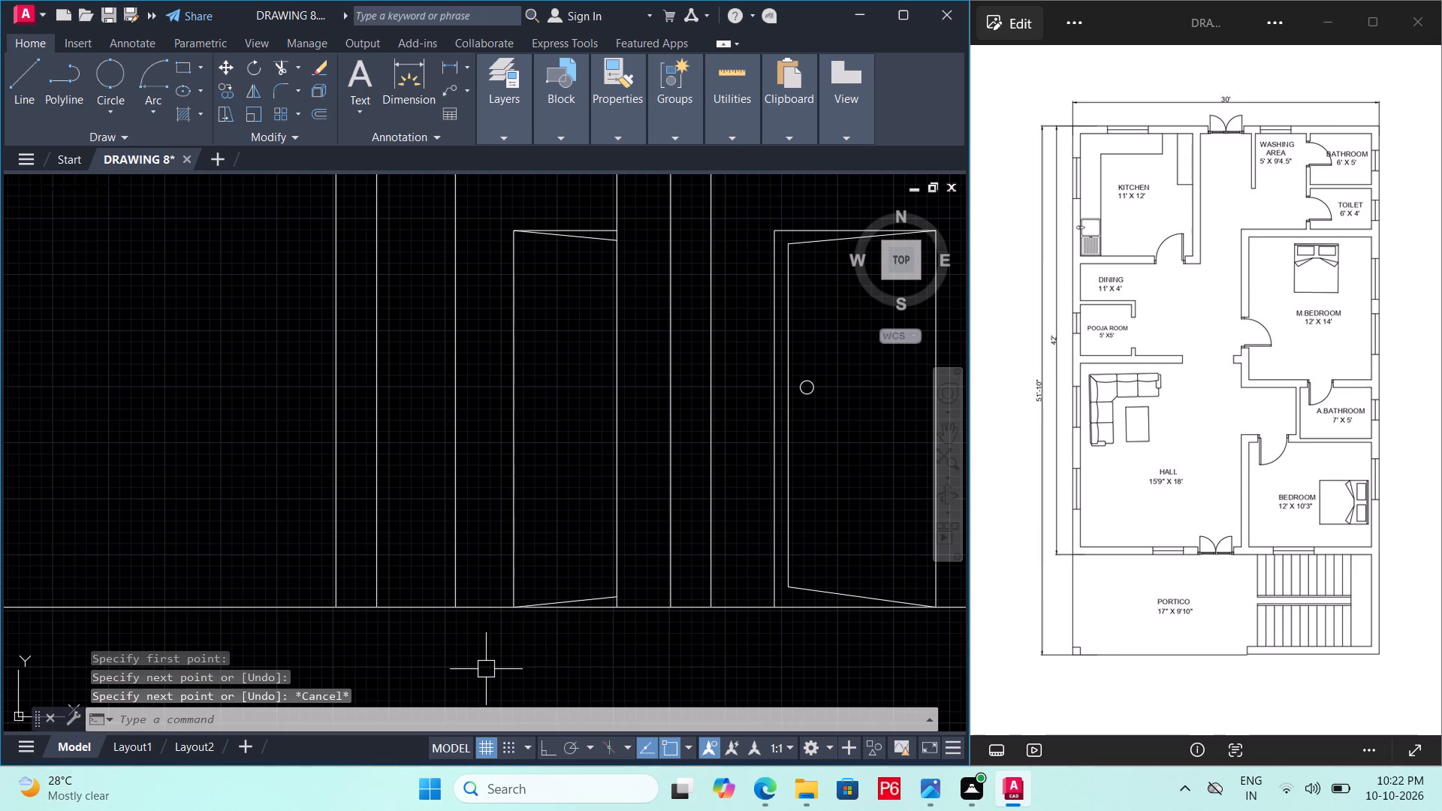
key(ctrl+s)
key(ctrl+s)
key(ctrl+s)
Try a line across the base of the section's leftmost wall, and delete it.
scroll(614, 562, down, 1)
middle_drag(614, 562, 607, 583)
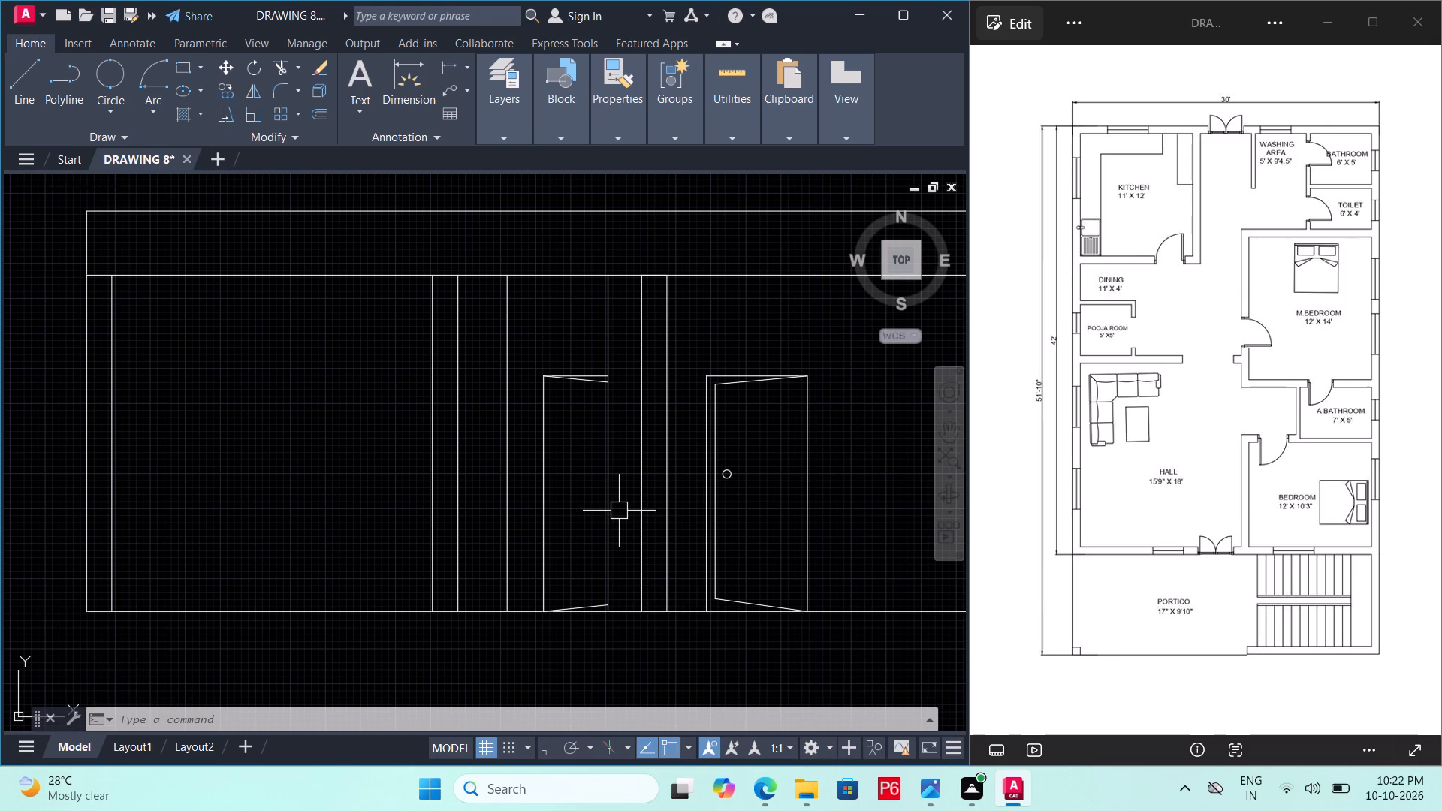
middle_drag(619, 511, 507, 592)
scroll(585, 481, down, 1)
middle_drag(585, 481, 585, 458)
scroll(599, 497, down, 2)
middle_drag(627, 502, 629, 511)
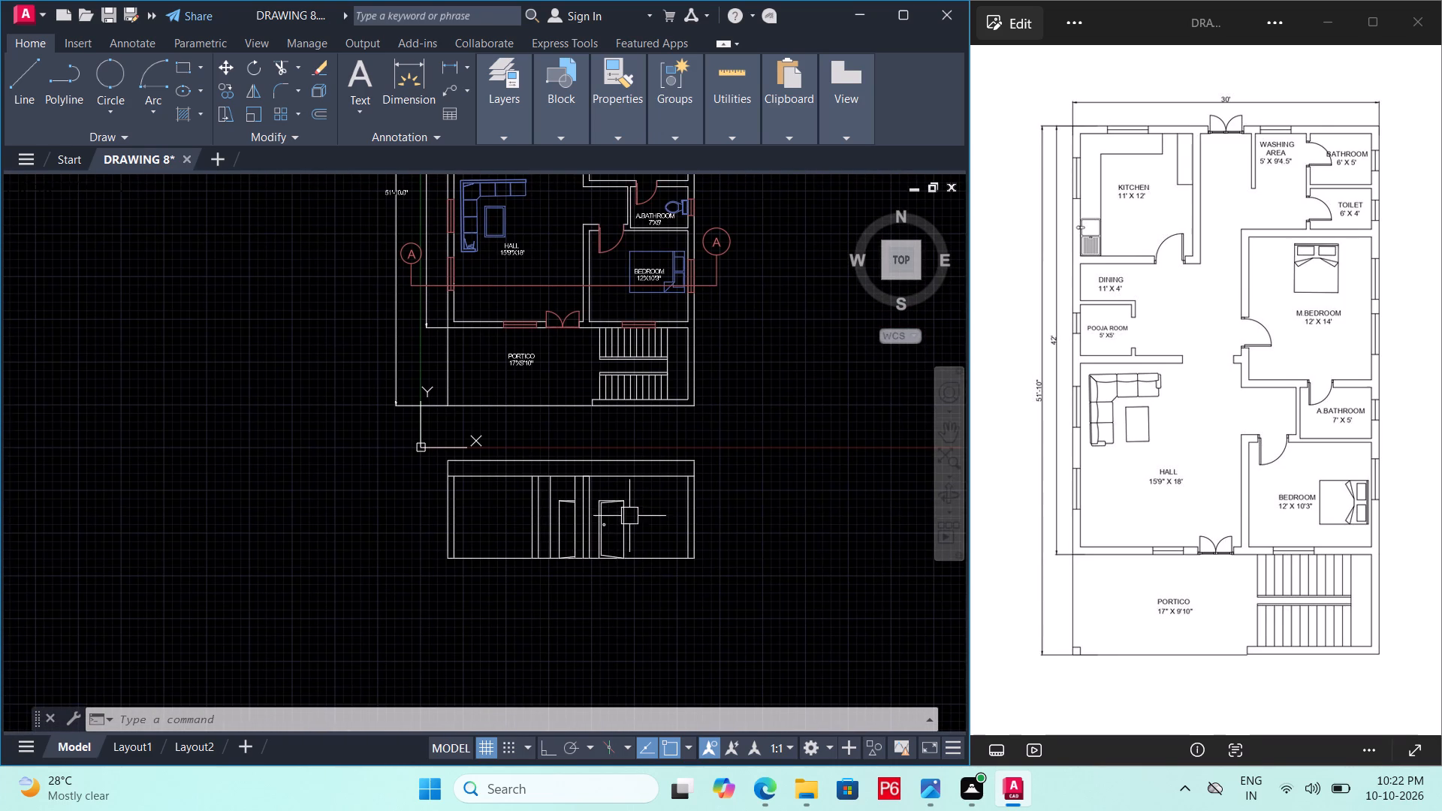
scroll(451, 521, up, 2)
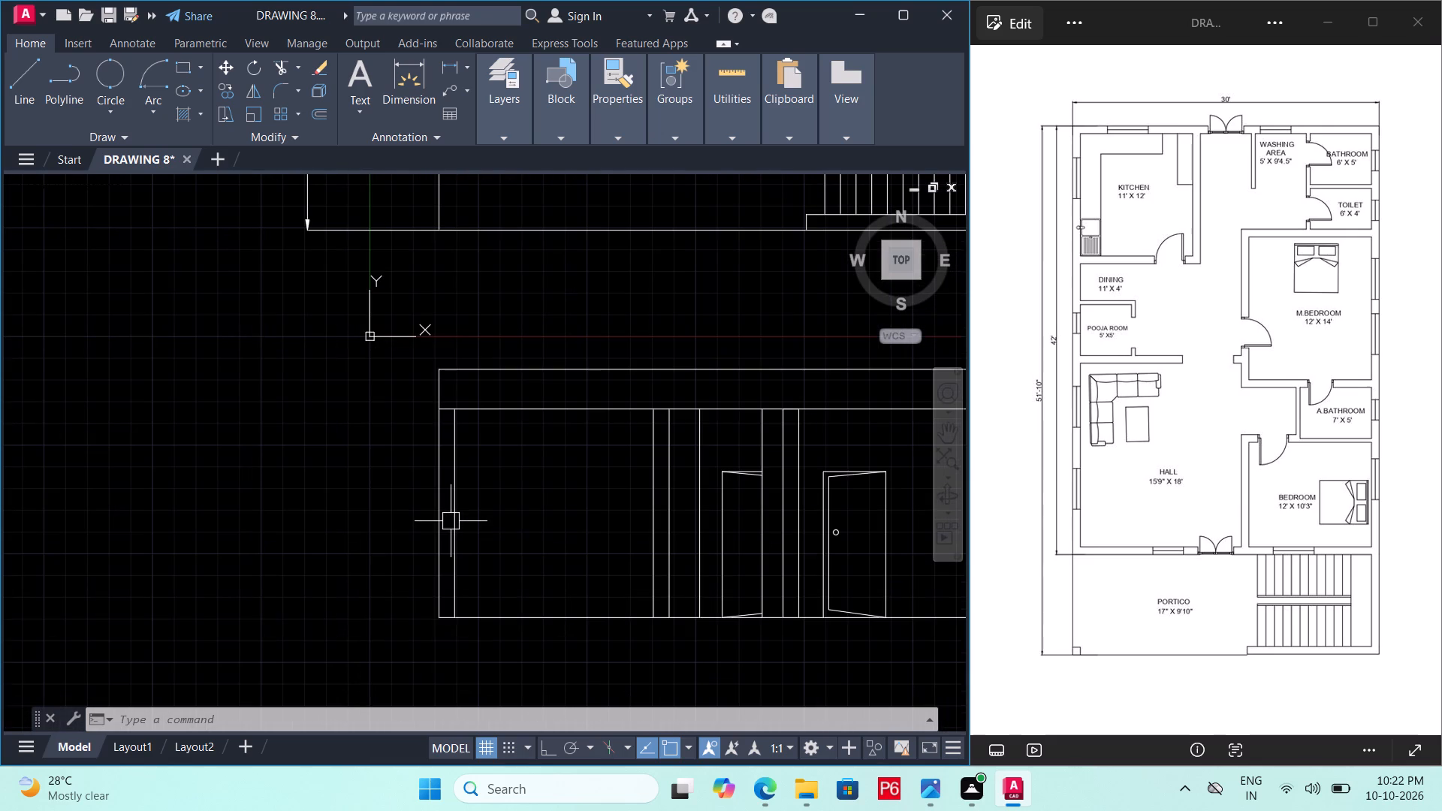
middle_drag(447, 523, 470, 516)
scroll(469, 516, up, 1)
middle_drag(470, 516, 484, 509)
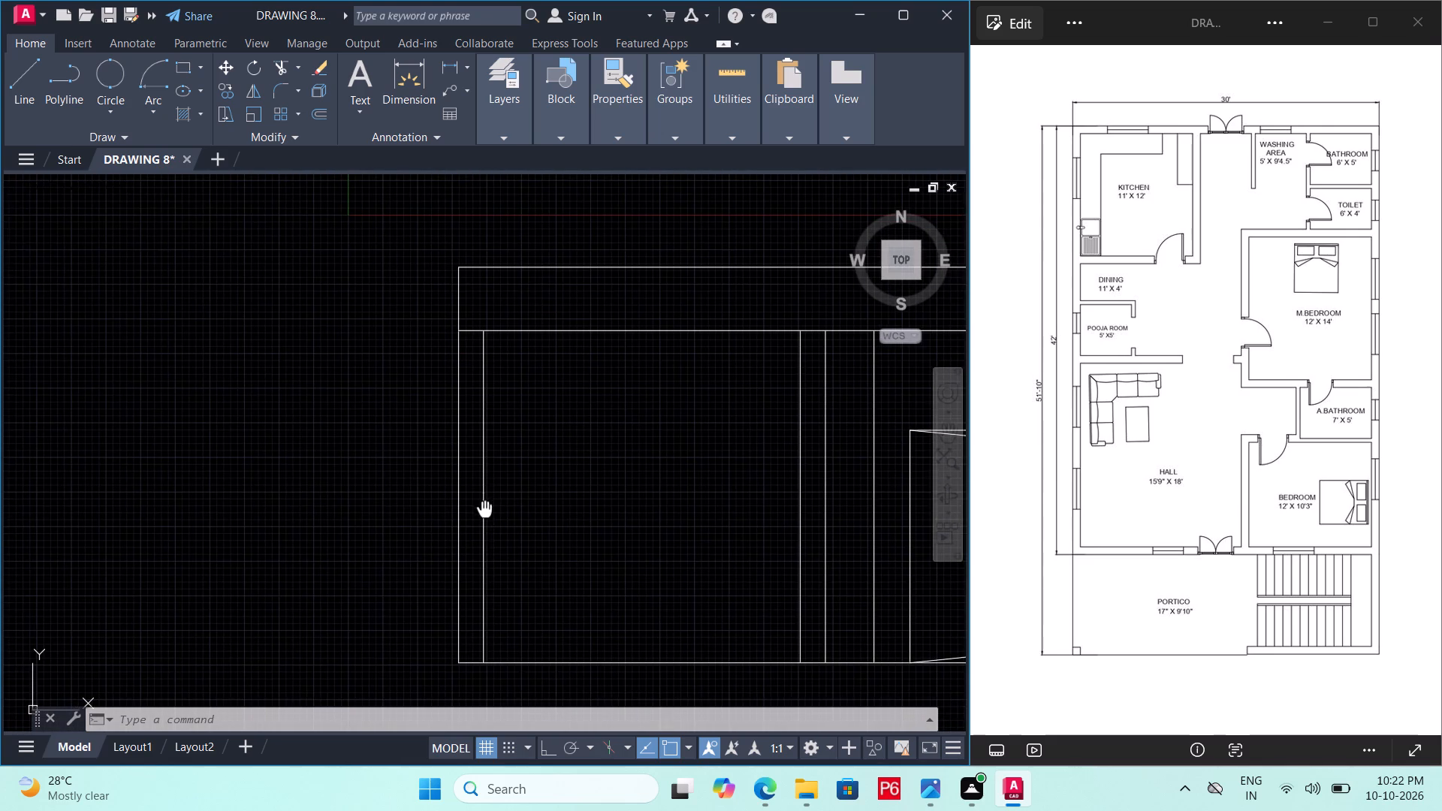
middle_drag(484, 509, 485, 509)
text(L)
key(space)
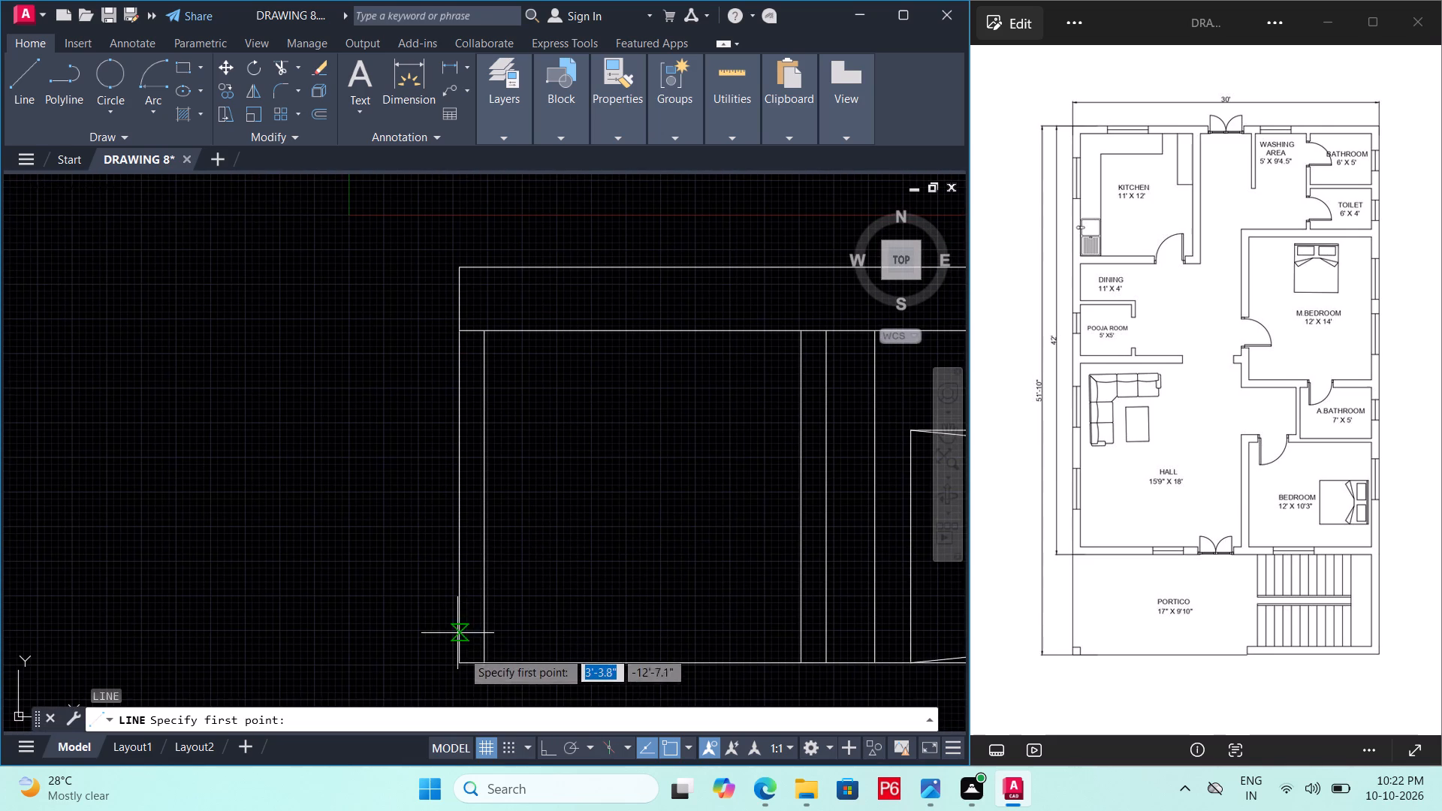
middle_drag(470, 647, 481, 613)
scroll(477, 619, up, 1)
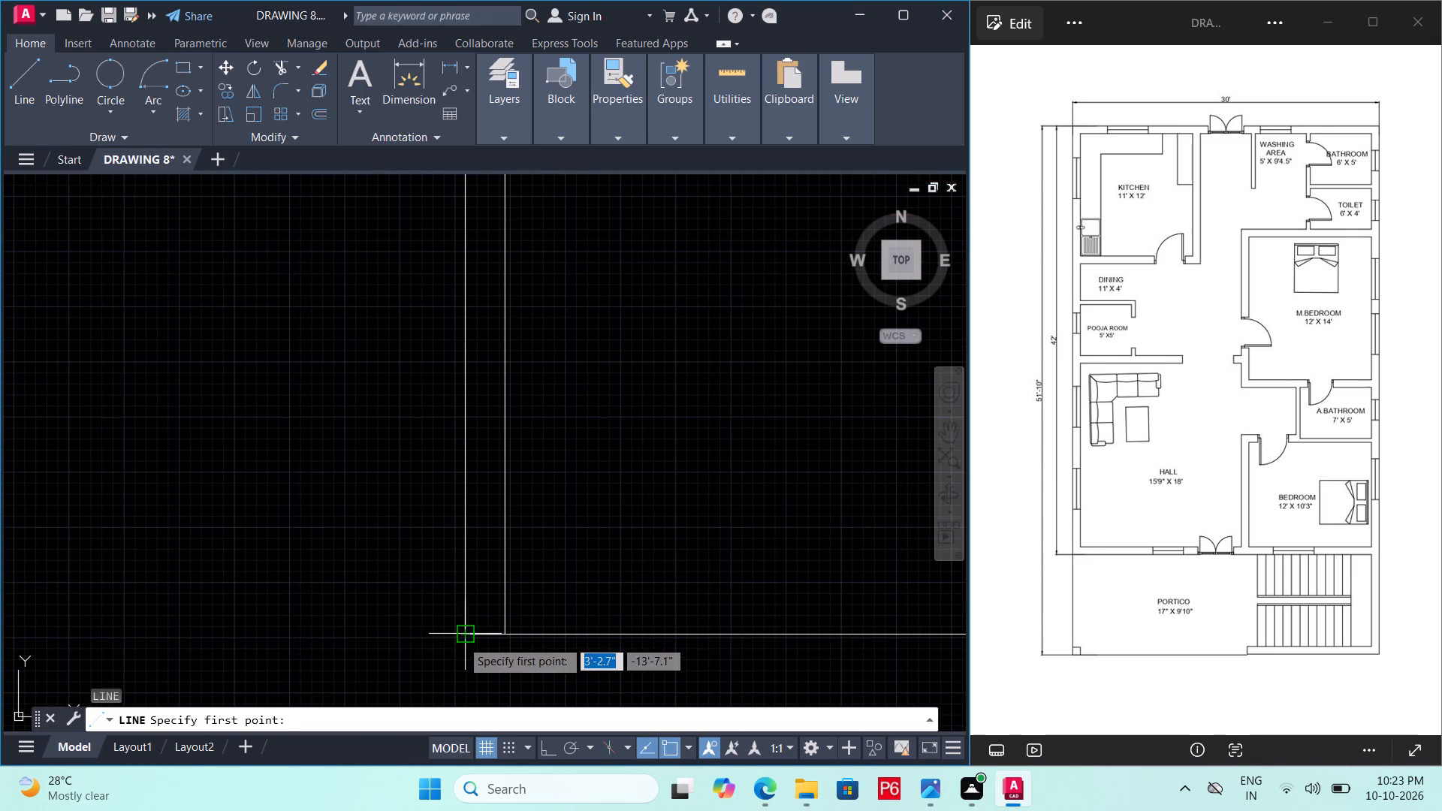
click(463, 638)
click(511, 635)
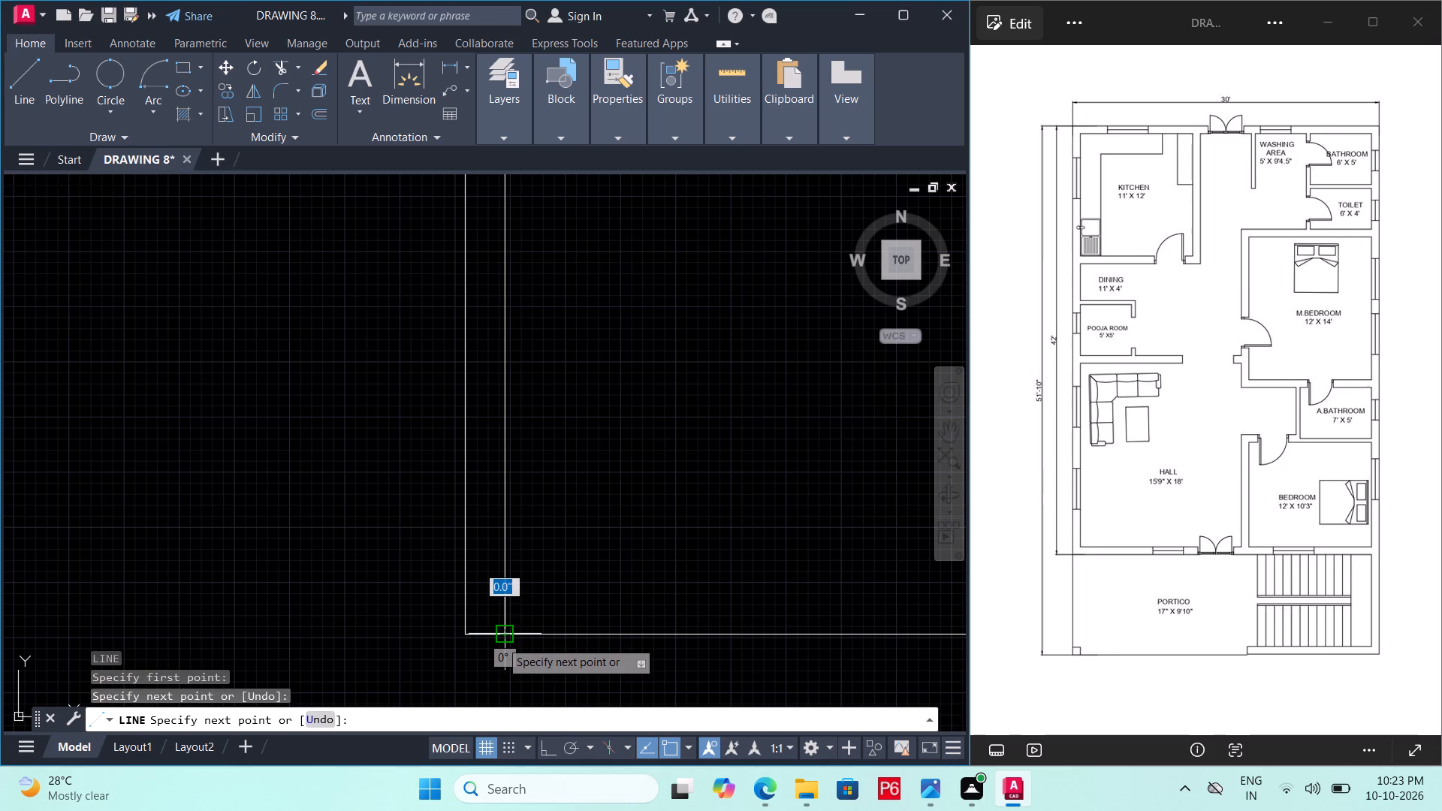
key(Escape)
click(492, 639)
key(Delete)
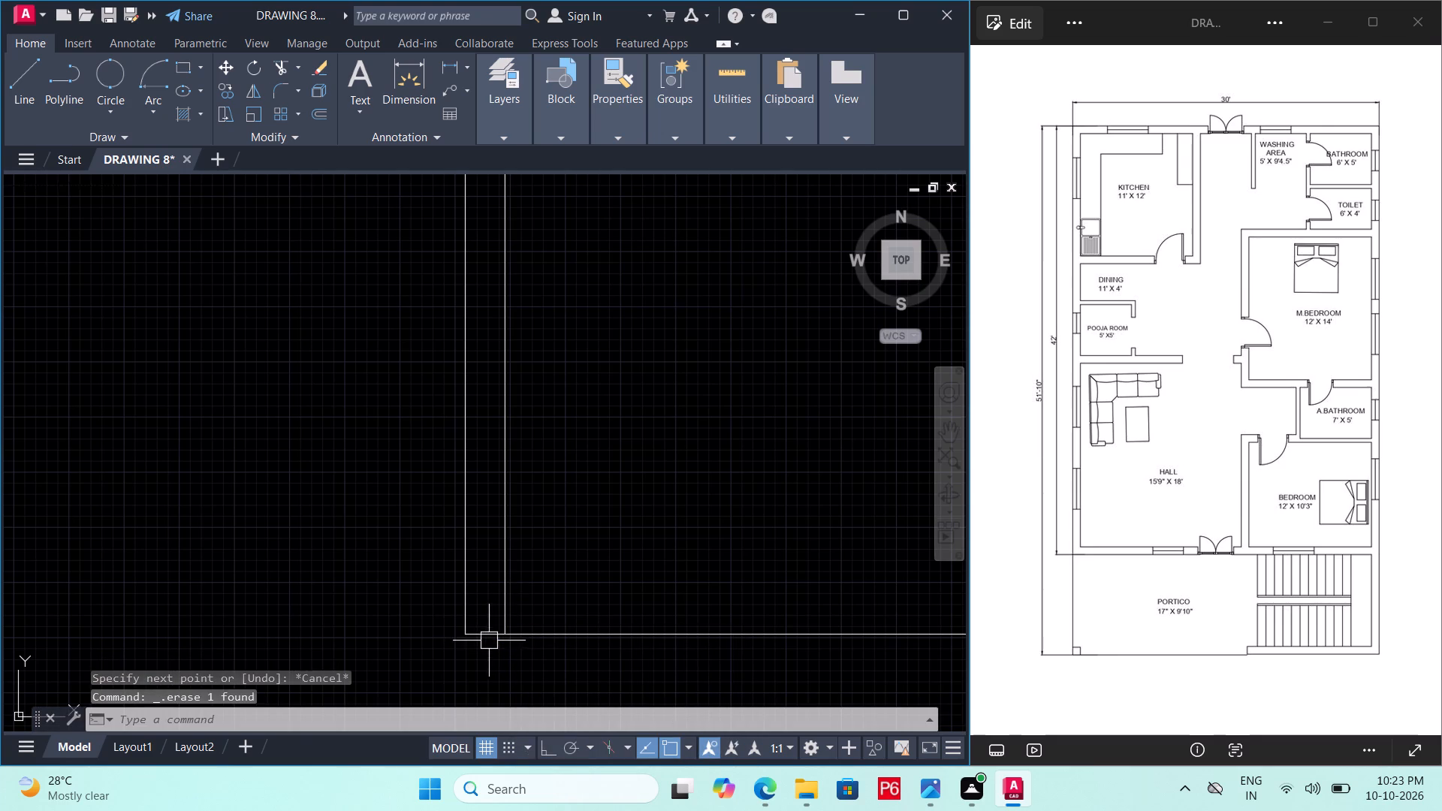
On the window layer, draw a line across the base of the leftmost wall between its two faces.
click(510, 117)
click(618, 159)
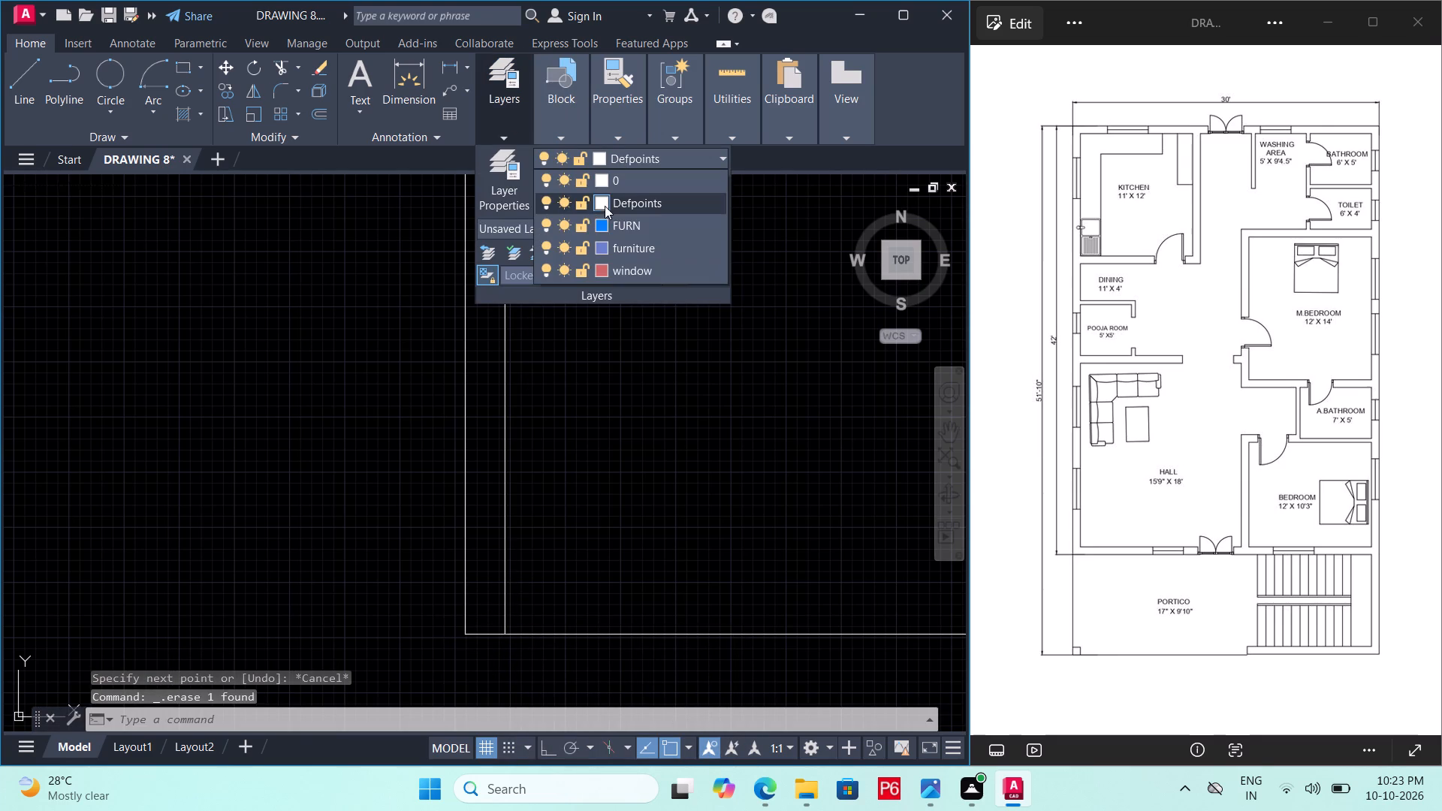
click(612, 271)
key(Escape)
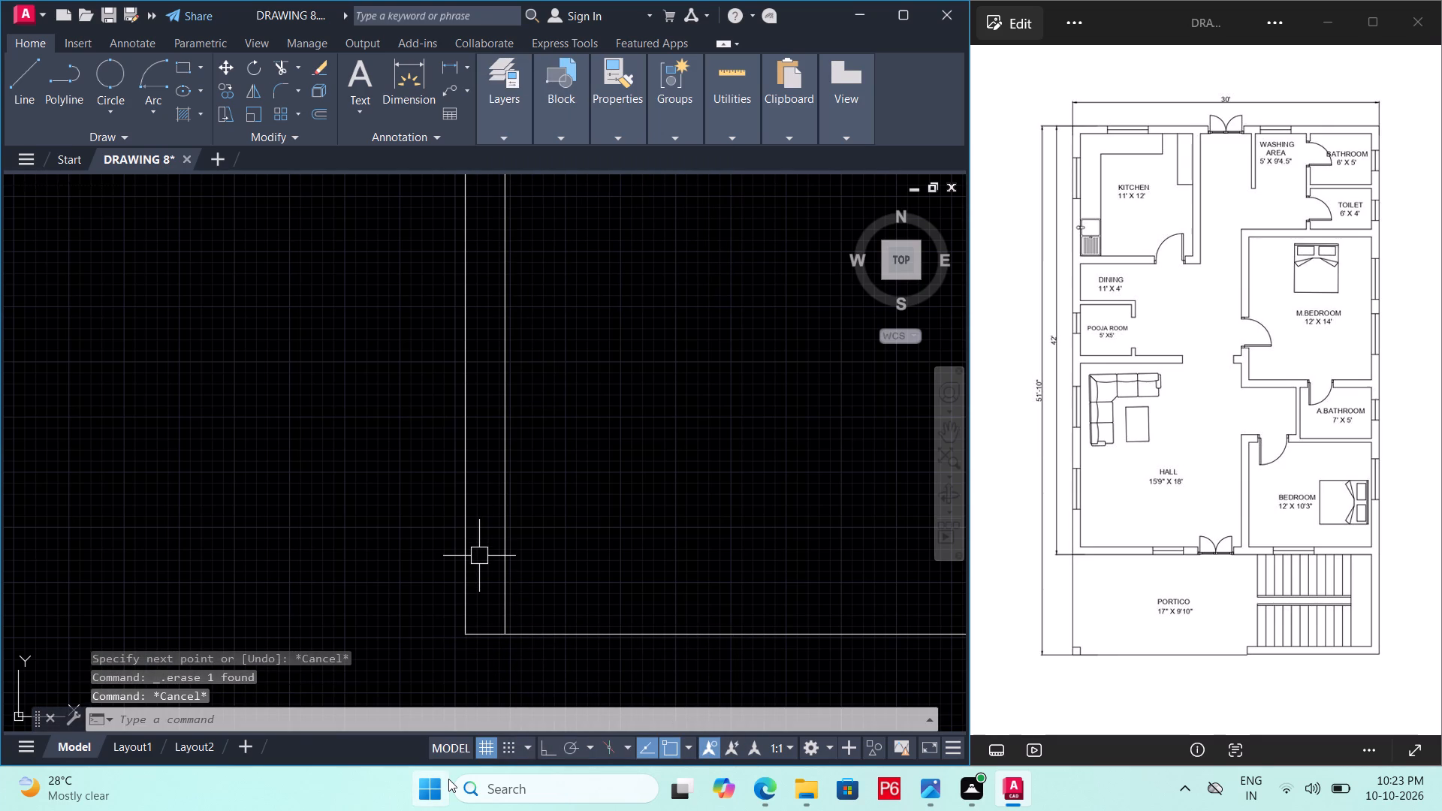
text(L)
key(space)
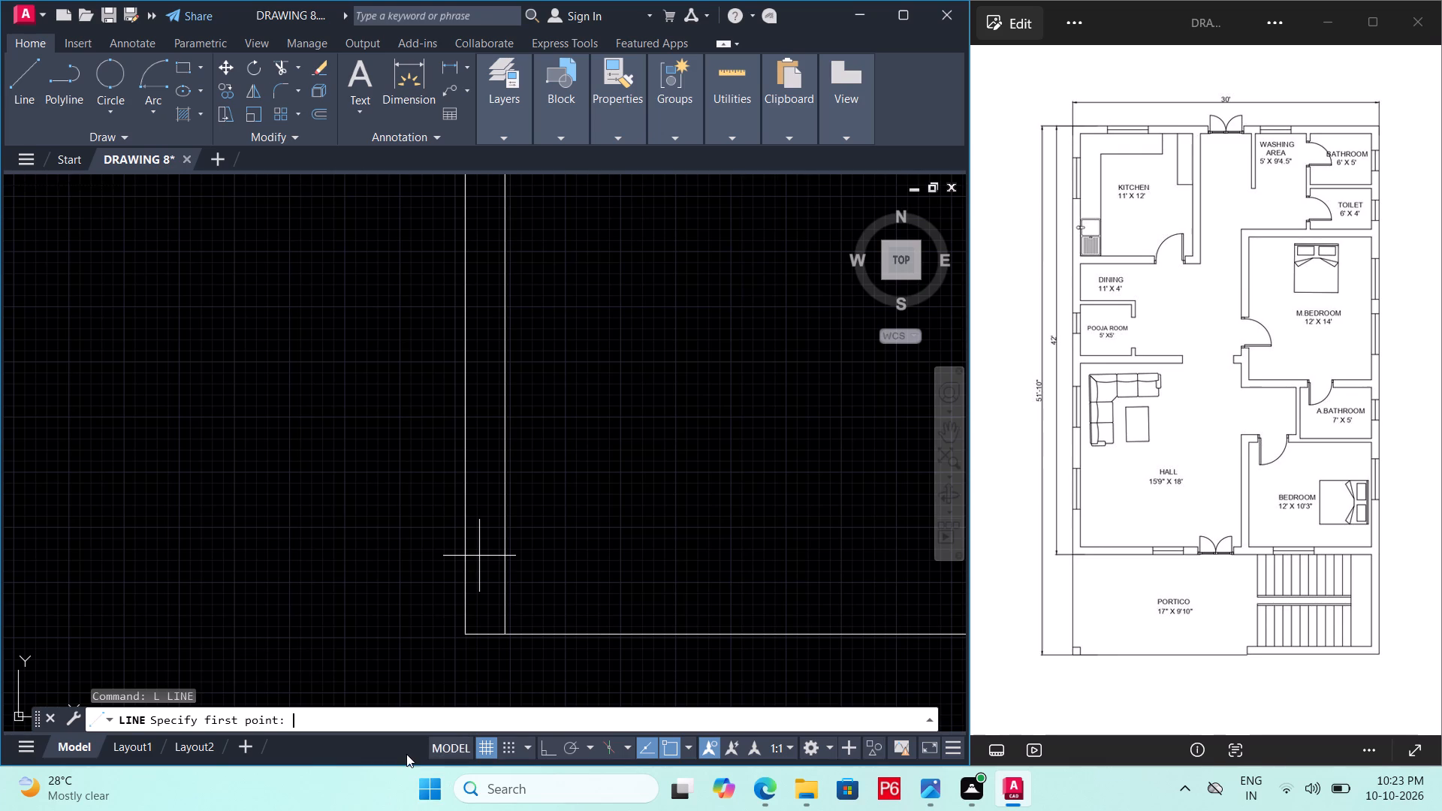
click(464, 632)
click(508, 632)
key(Escape)
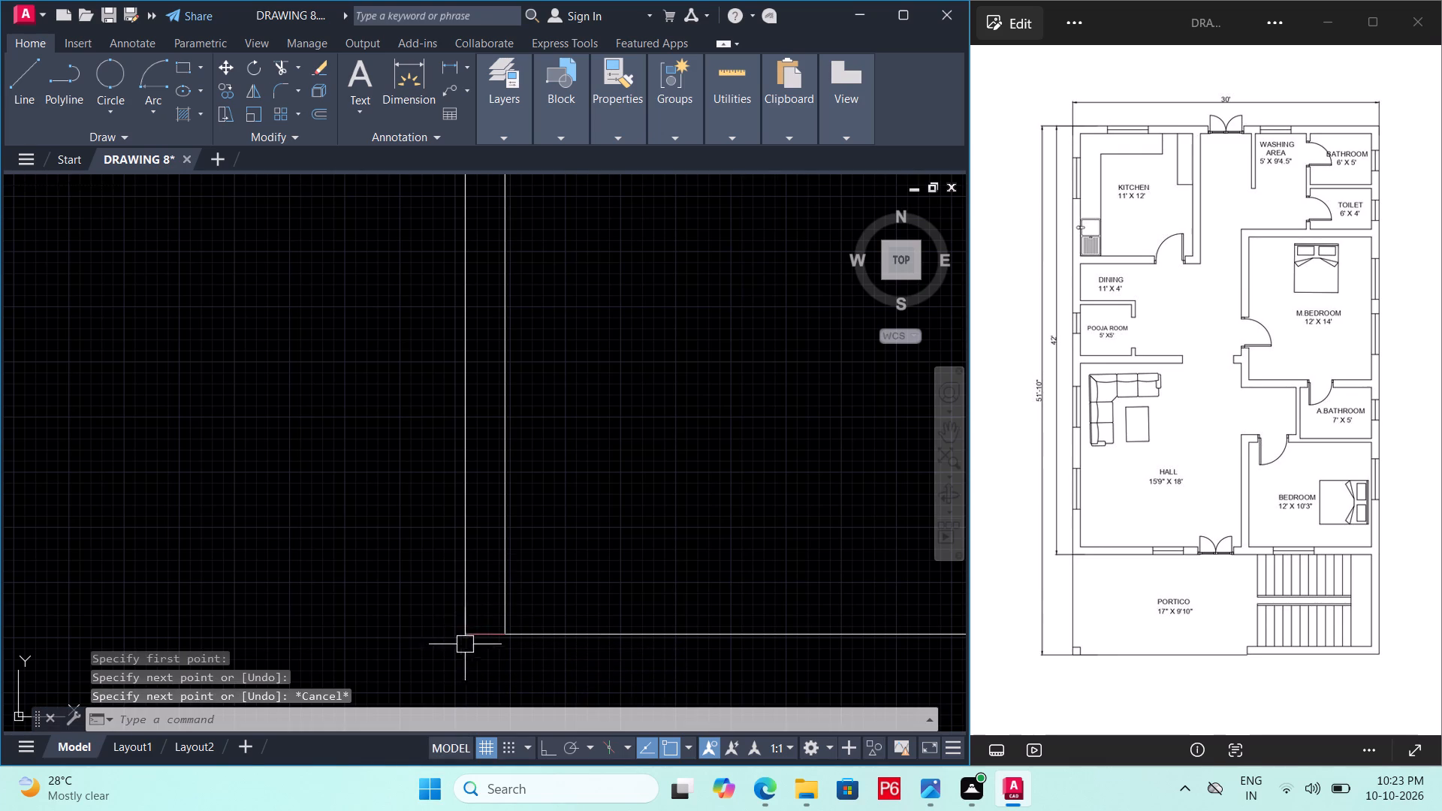
Offset the leftmost wall's base line 3' upward to mark the window sill.
click(489, 632)
key(o)
key(Return)
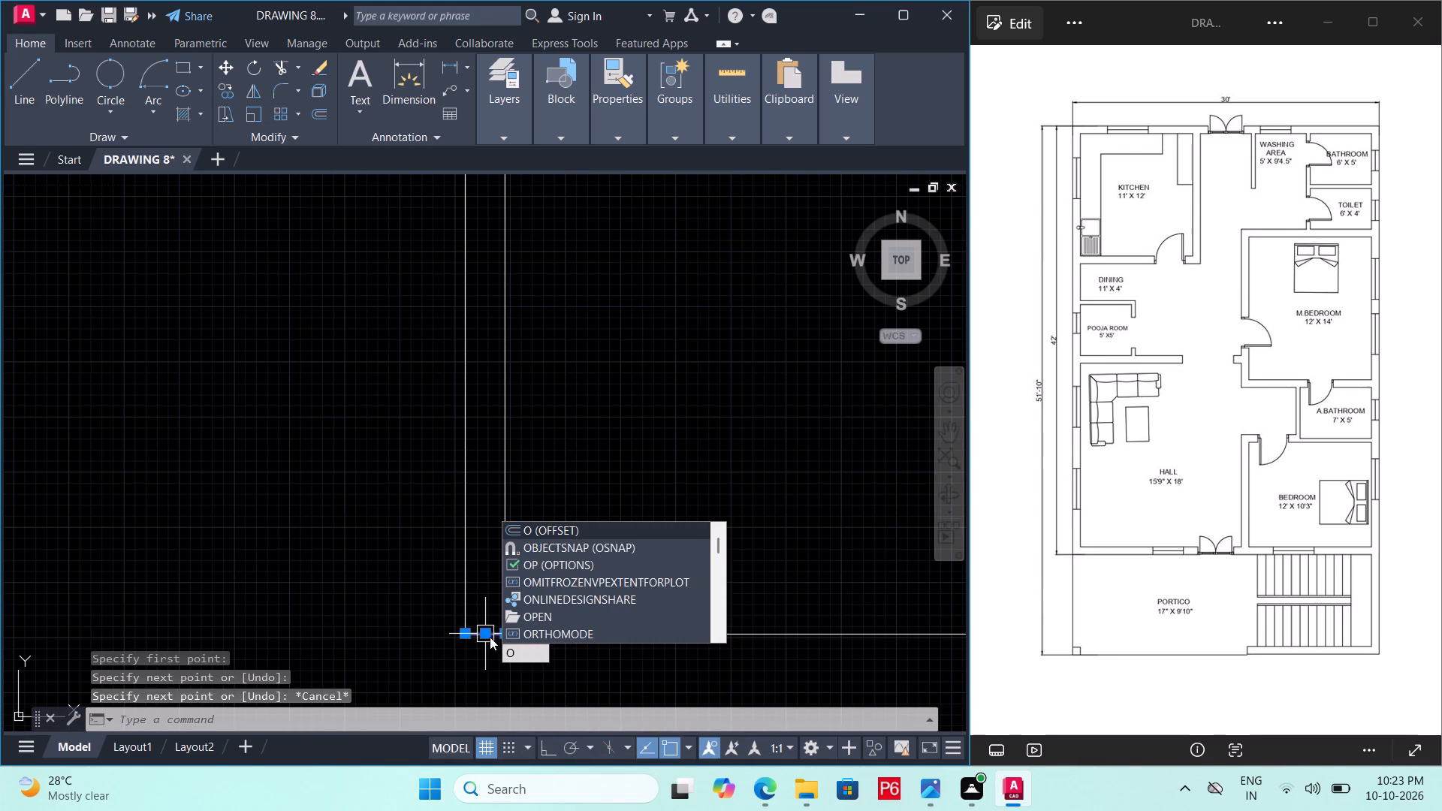
key(Return)
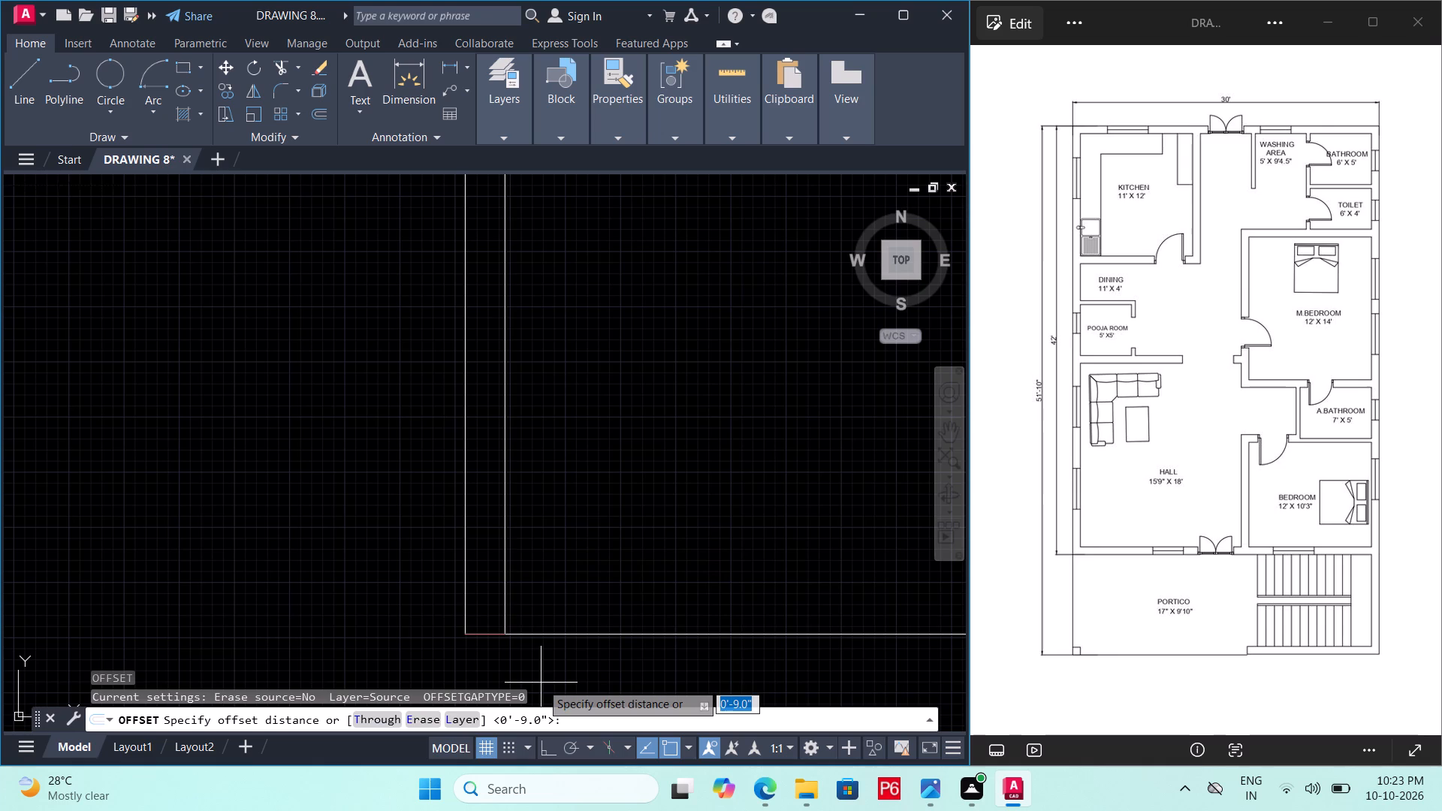
key(3)
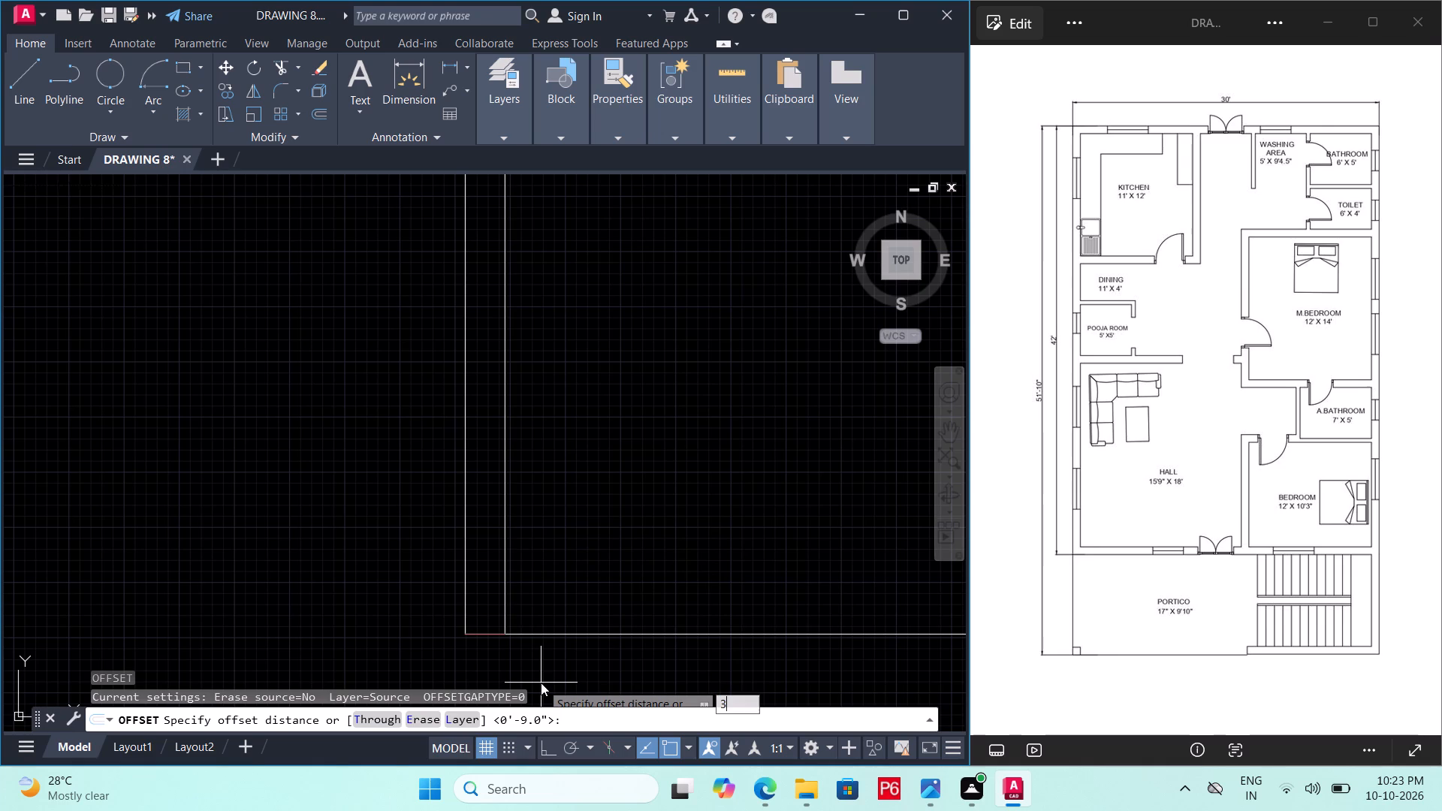
key(apostrophe)
key(Return)
click(527, 531)
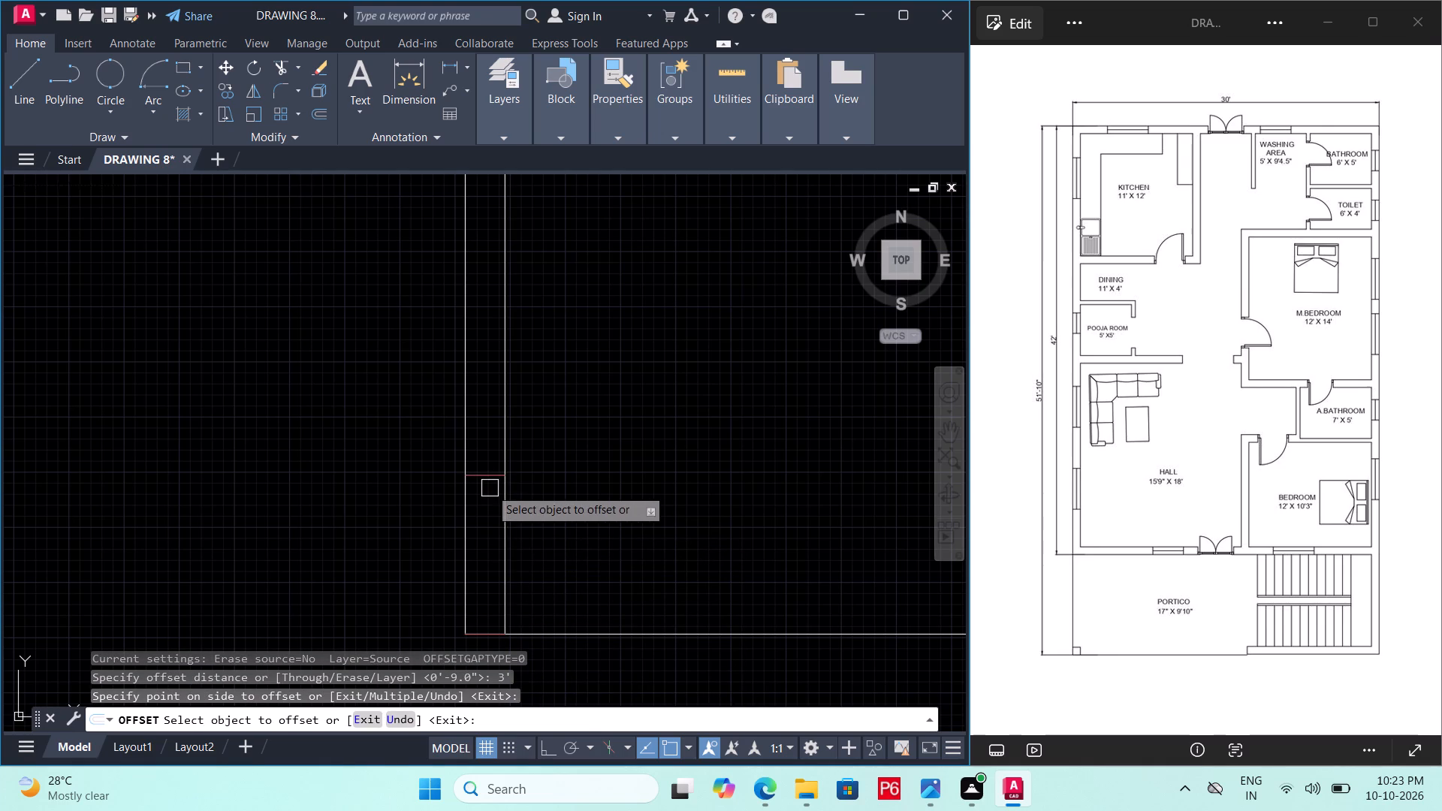
key(space)
Offset the sill line 4' upward to mark the window head in the leftmost wall.
click(489, 485)
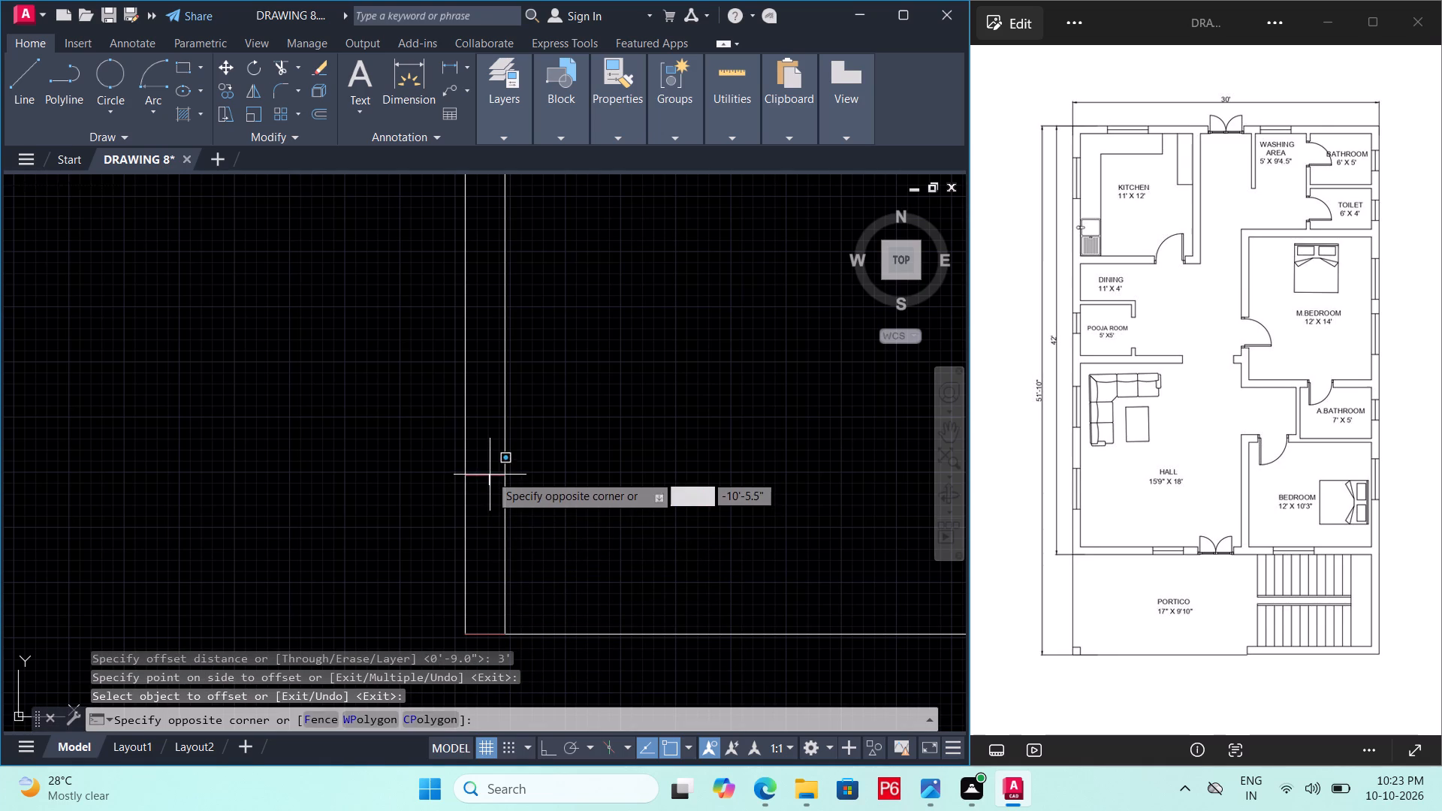
click(490, 475)
click(496, 478)
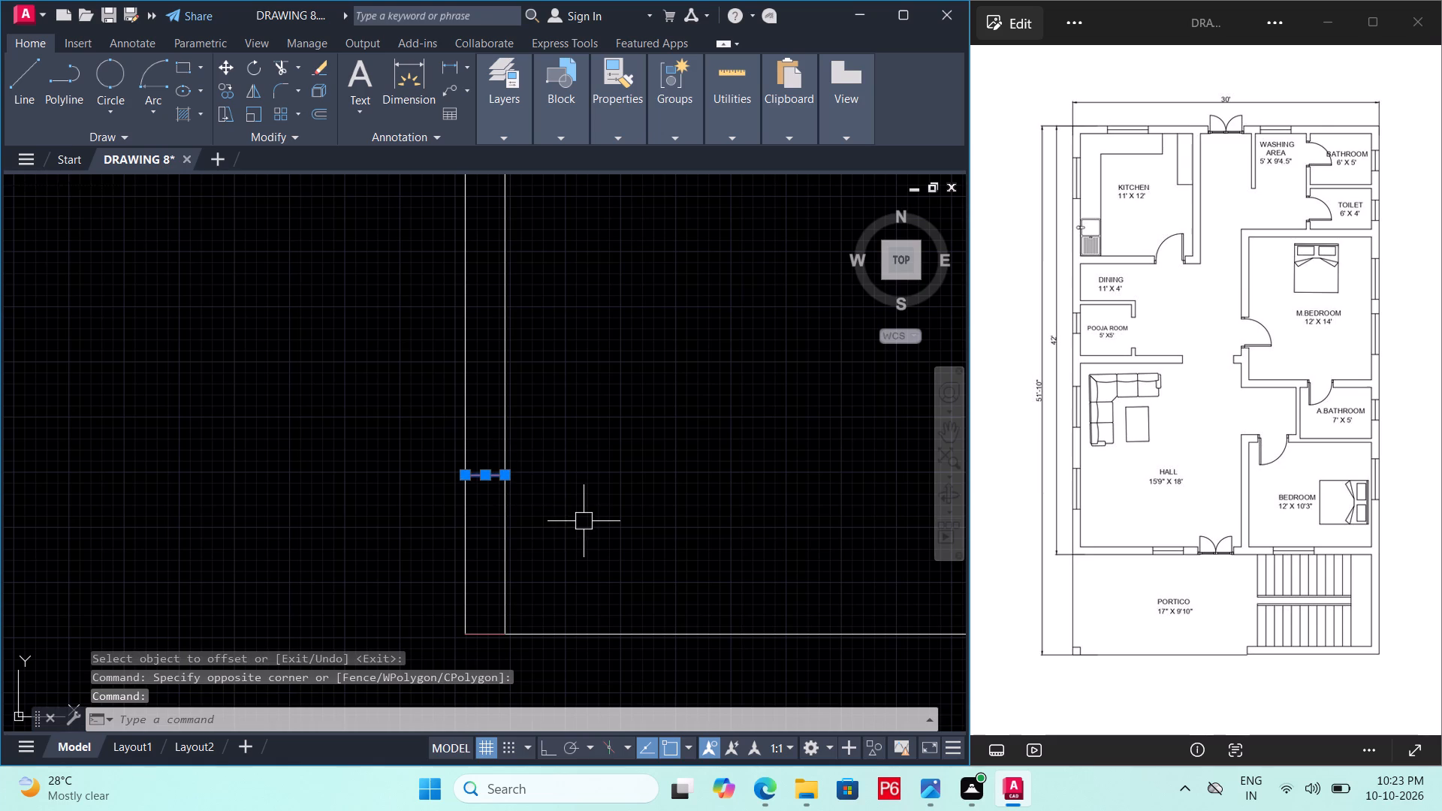
key(o)
key(Return)
text(4')
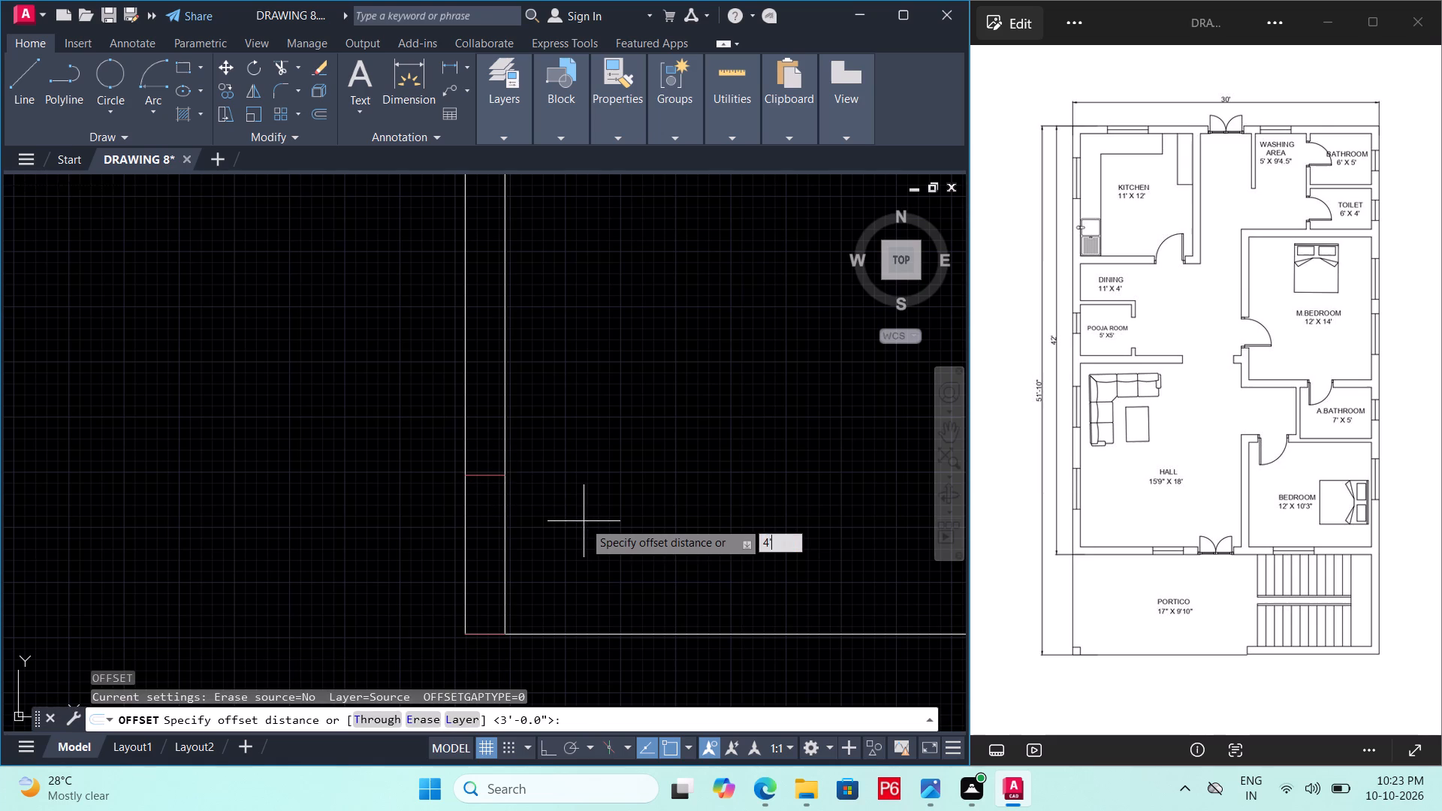
key(Return)
click(566, 357)
middle_drag(573, 380, 573, 502)
scroll(574, 383, down, 1)
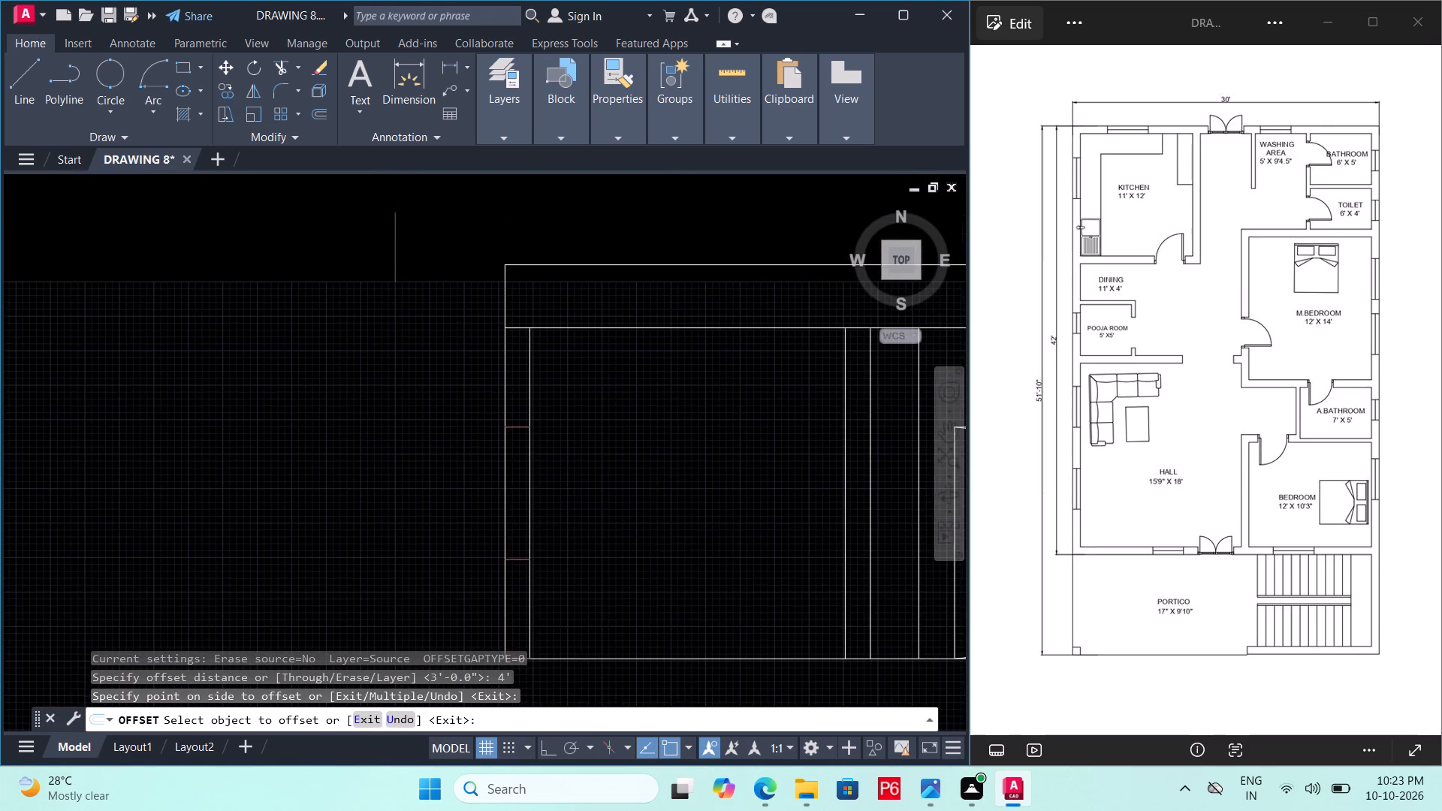
middle_drag(573, 502, 417, 466)
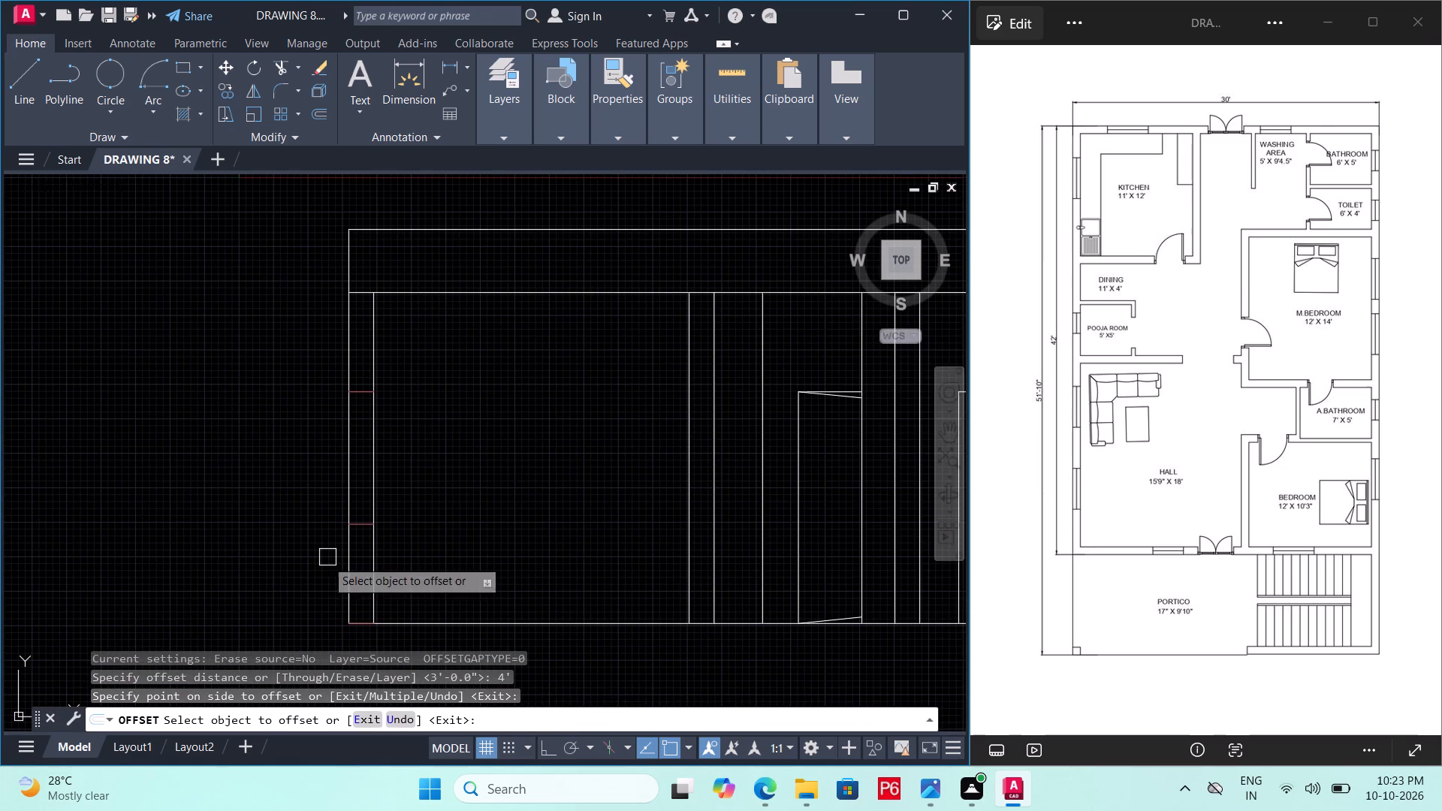
middle_drag(367, 617, 375, 553)
scroll(375, 553, up, 2)
key(Escape)
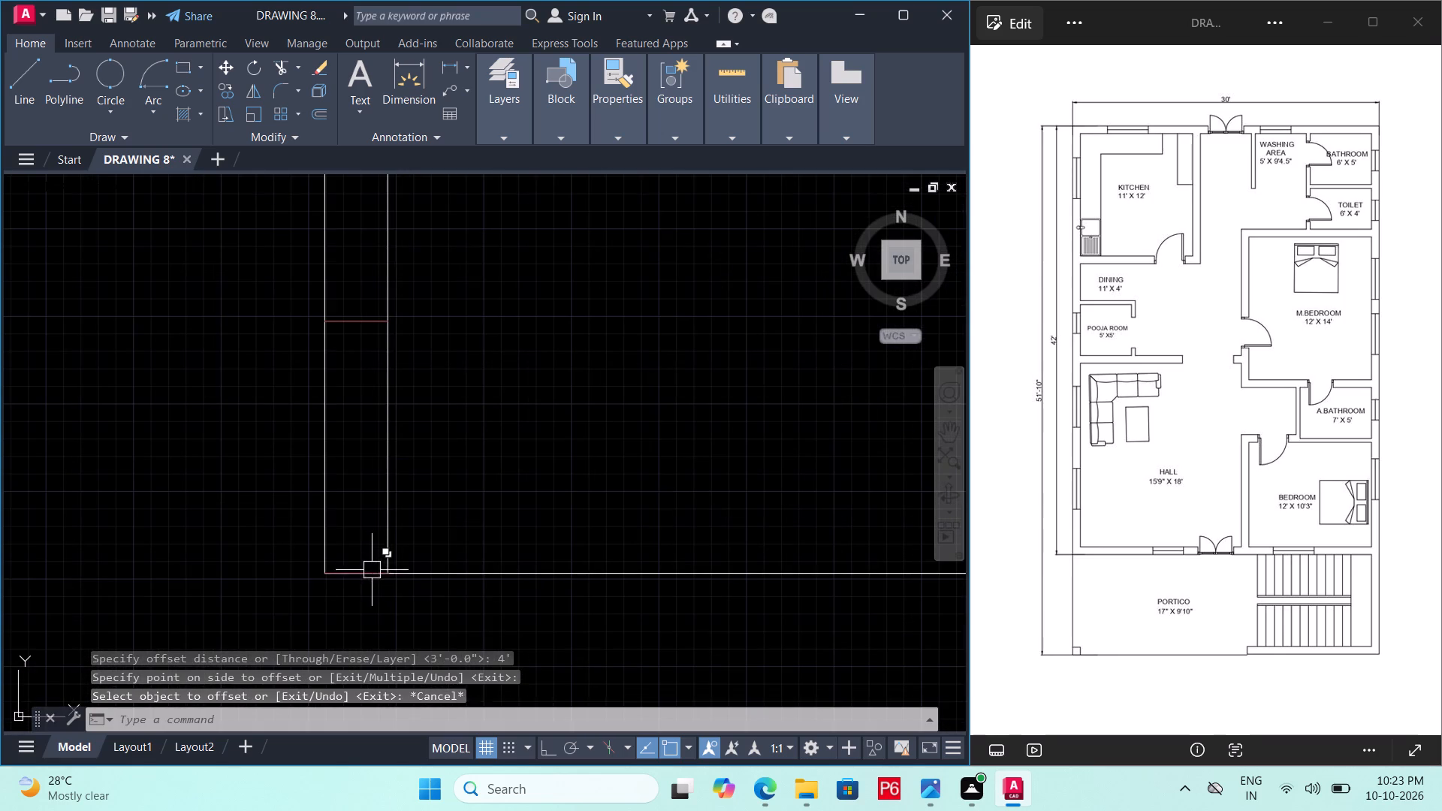
Delete the window-layer line at the base of the leftmost wall.
double_click(372, 570)
key(Delete)
scroll(405, 538, down, 1)
middle_drag(406, 544, 403, 587)
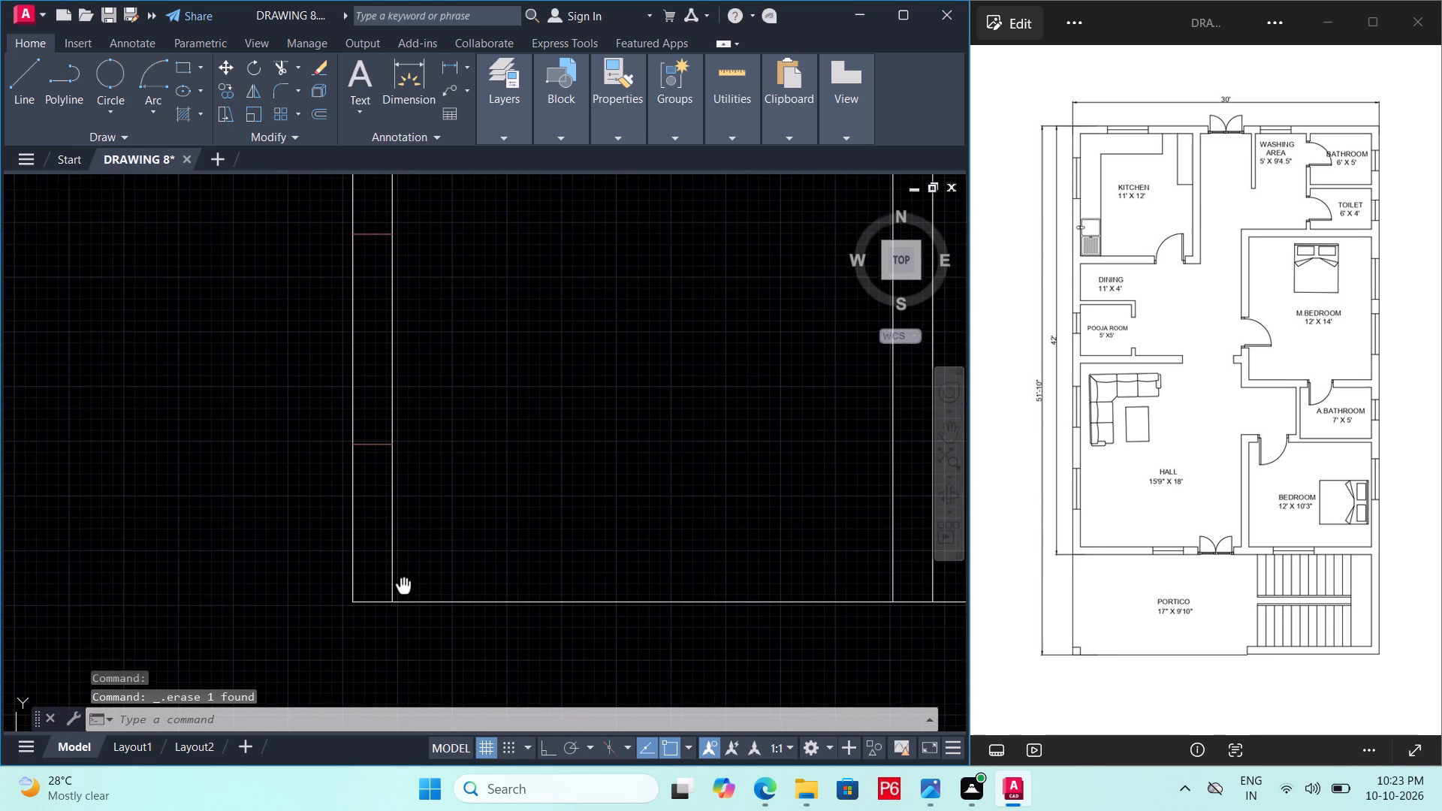
Draw a 4' vertical centre line from the window head to the sill within the leftmost wall, and save the drawing.
key(ctrl+s)
key(ctrl+s)
middle_drag(412, 449, 449, 495)
key(l)
key(space)
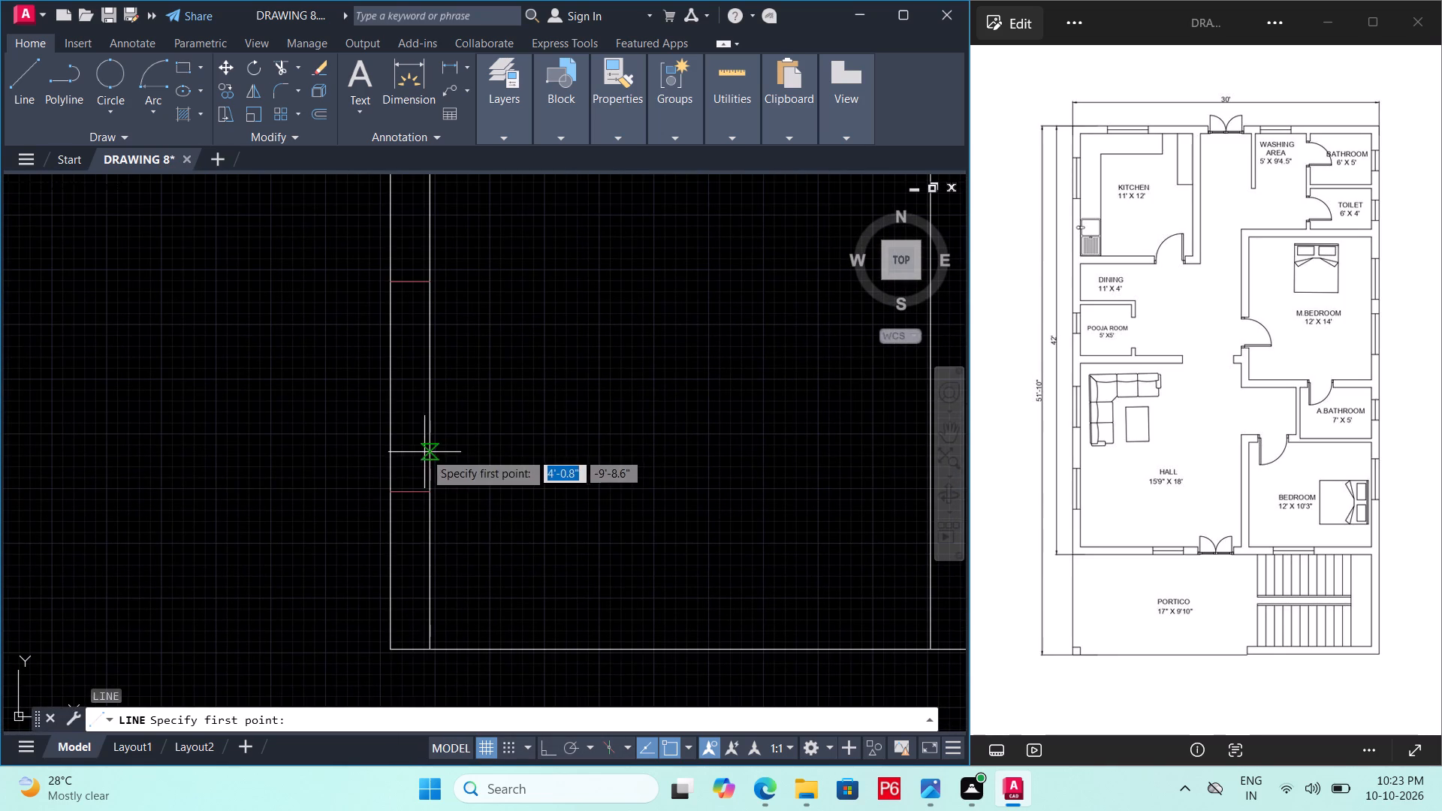
scroll(411, 296, up, 2)
drag(411, 262, 411, 271)
middle_drag(387, 617, 411, 469)
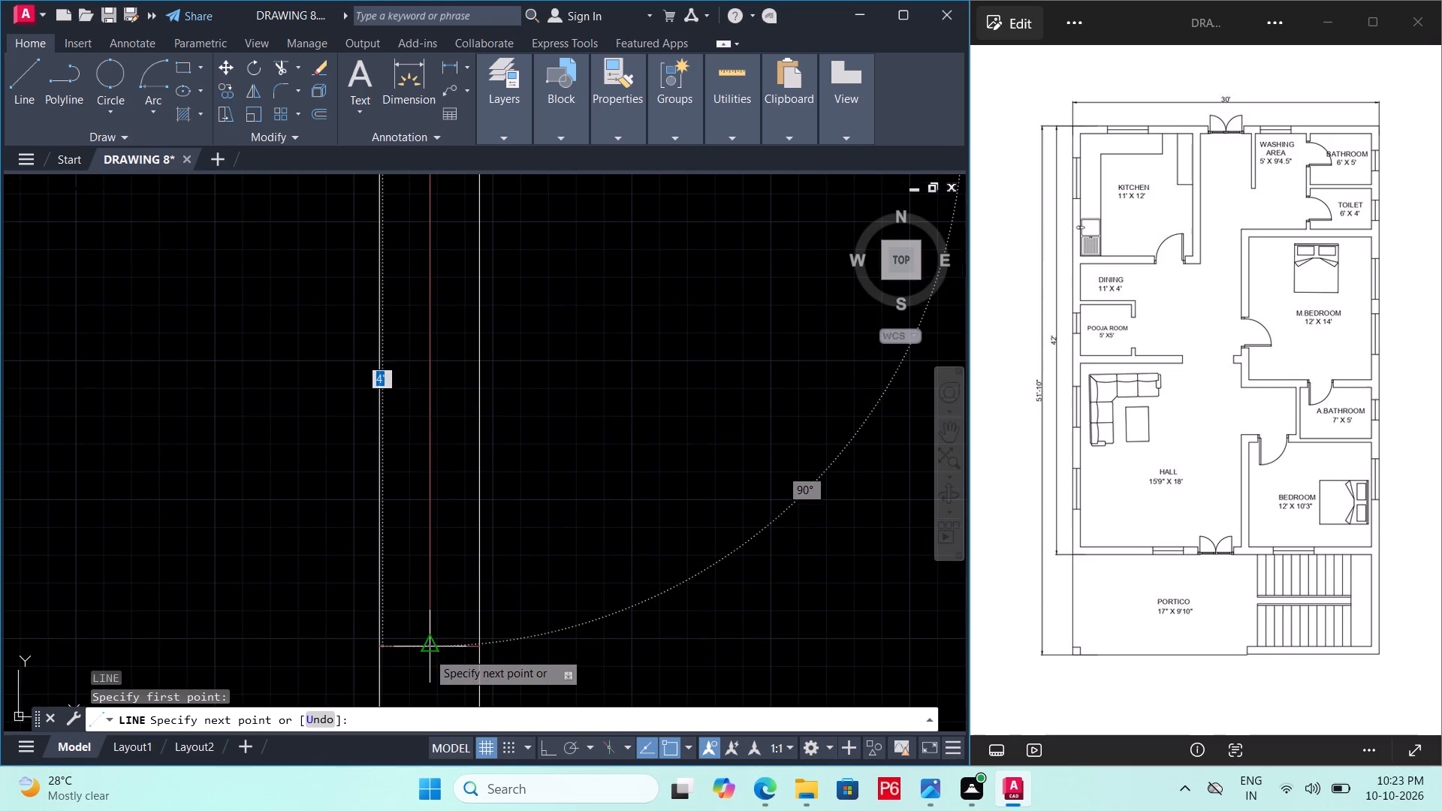
click(427, 652)
key(Escape)
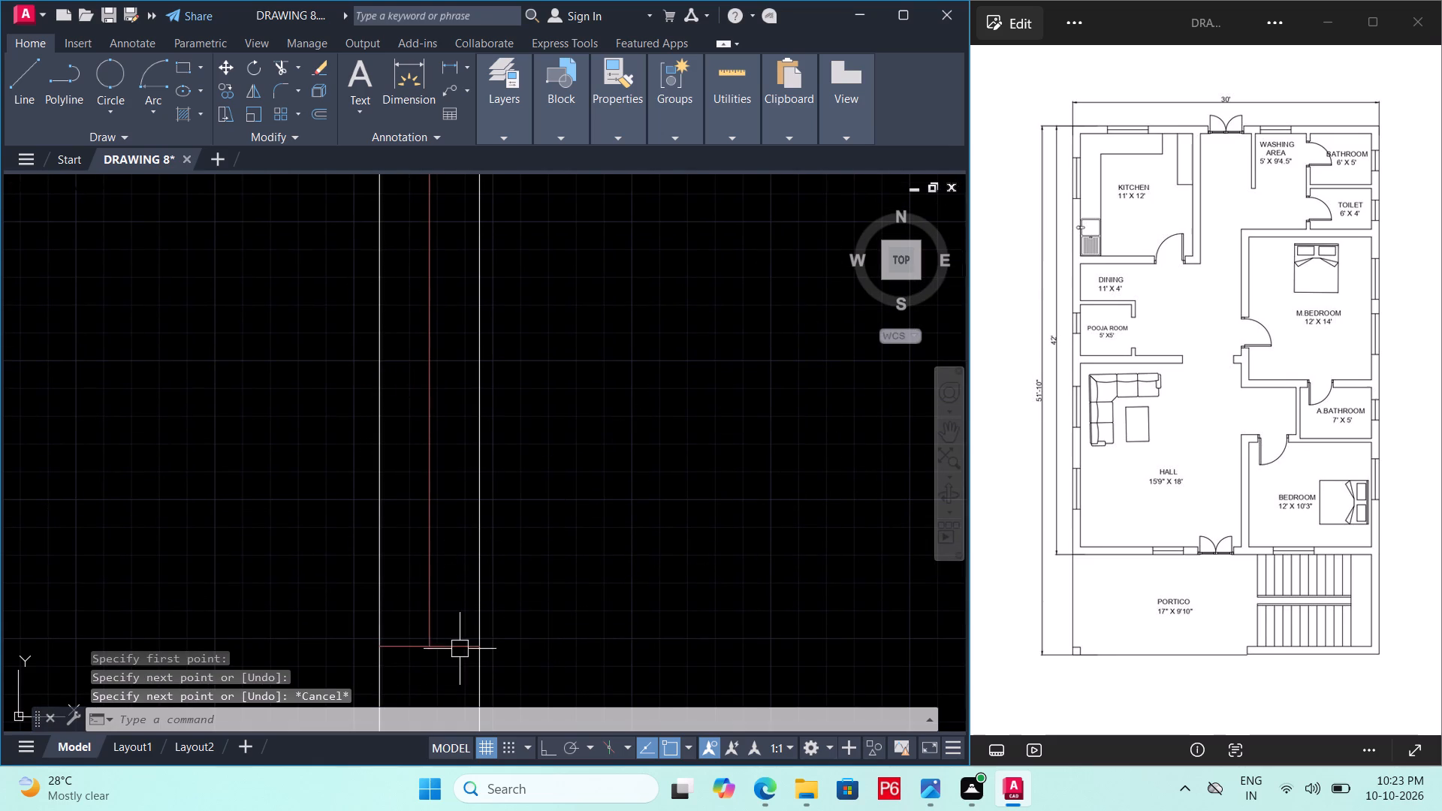
key(ctrl+s)
Offset the window's vertical centre line 1" to each side.
middle_drag(470, 642, 479, 709)
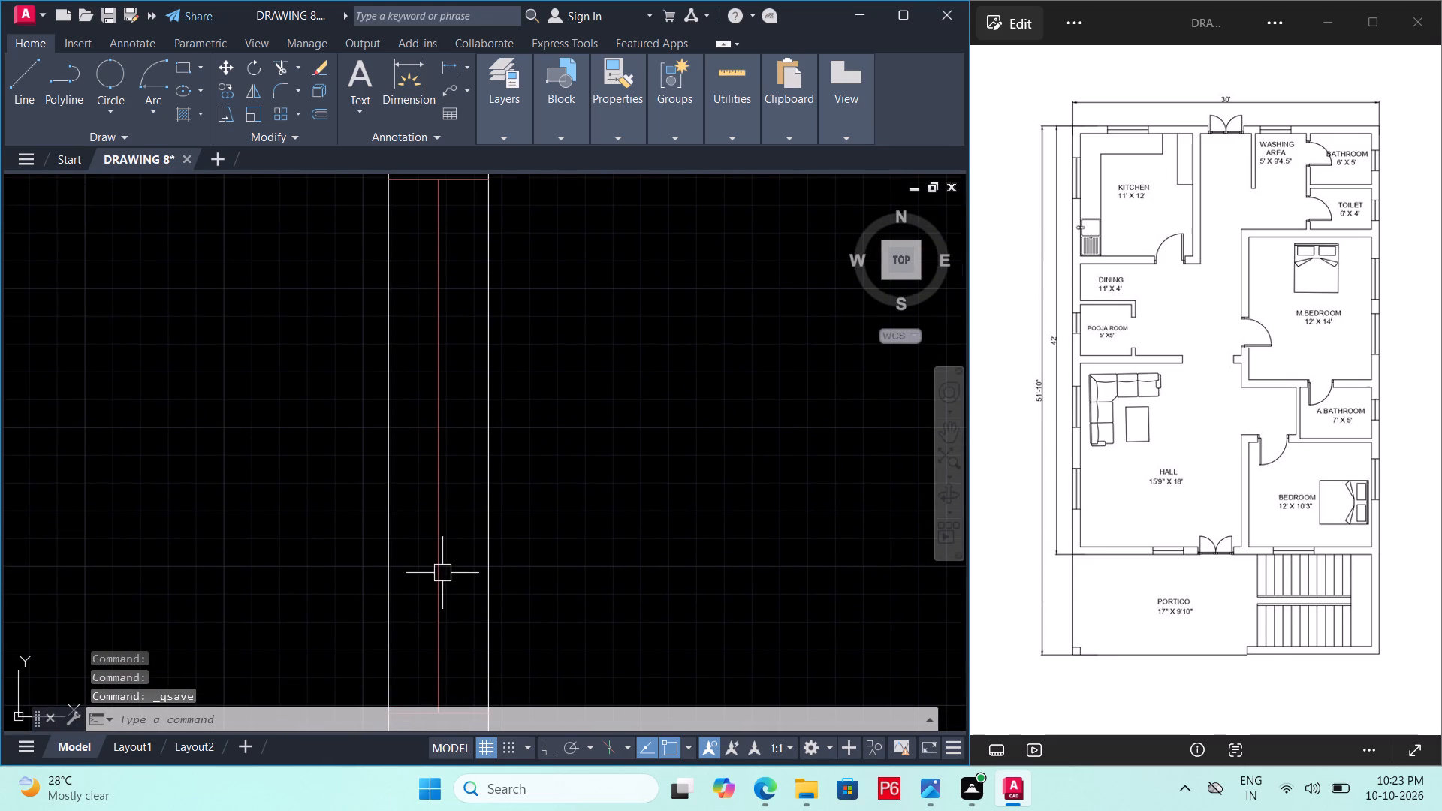
key(o)
key(Return)
key(1)
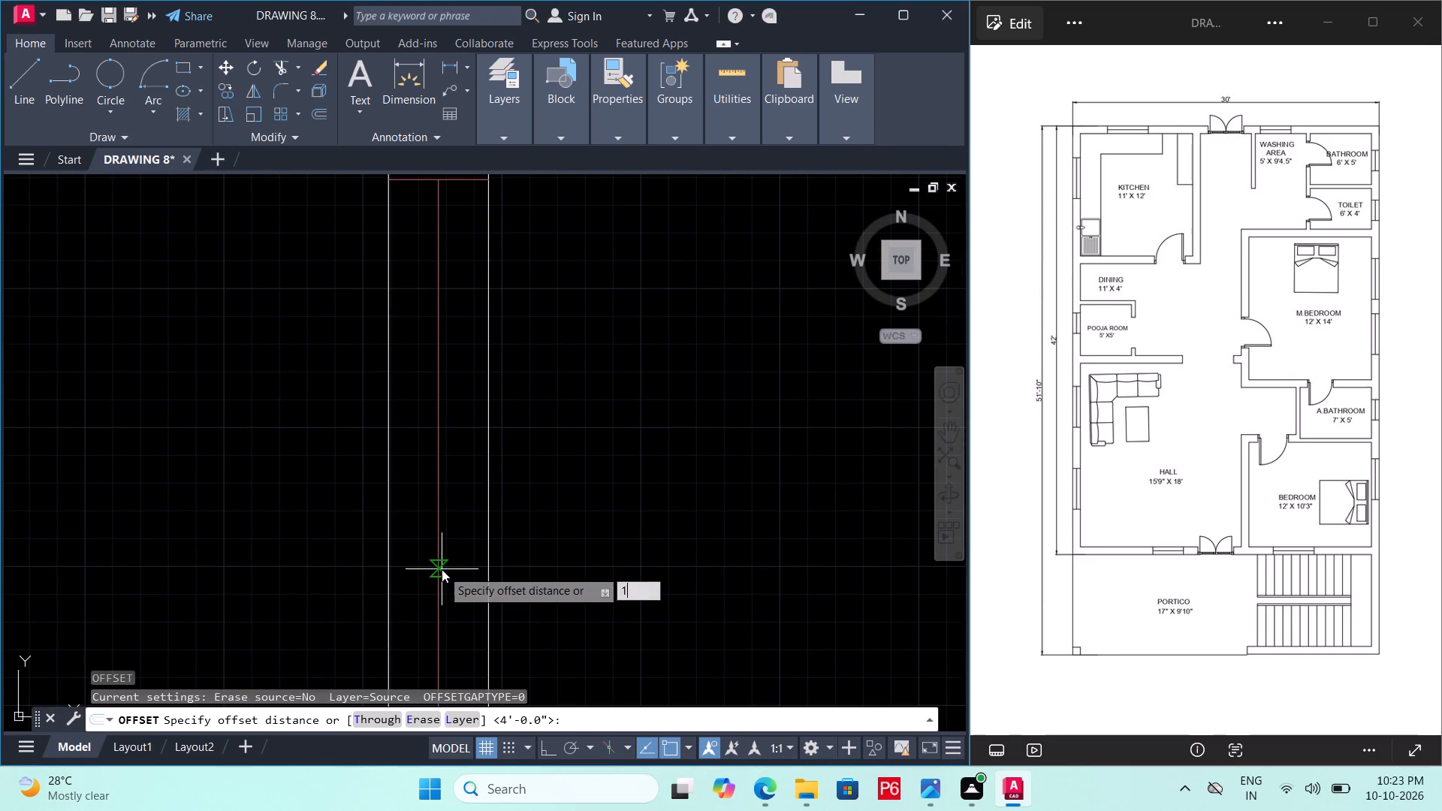
key(shift+quotedbl)
key(Return)
click(432, 544)
click(409, 552)
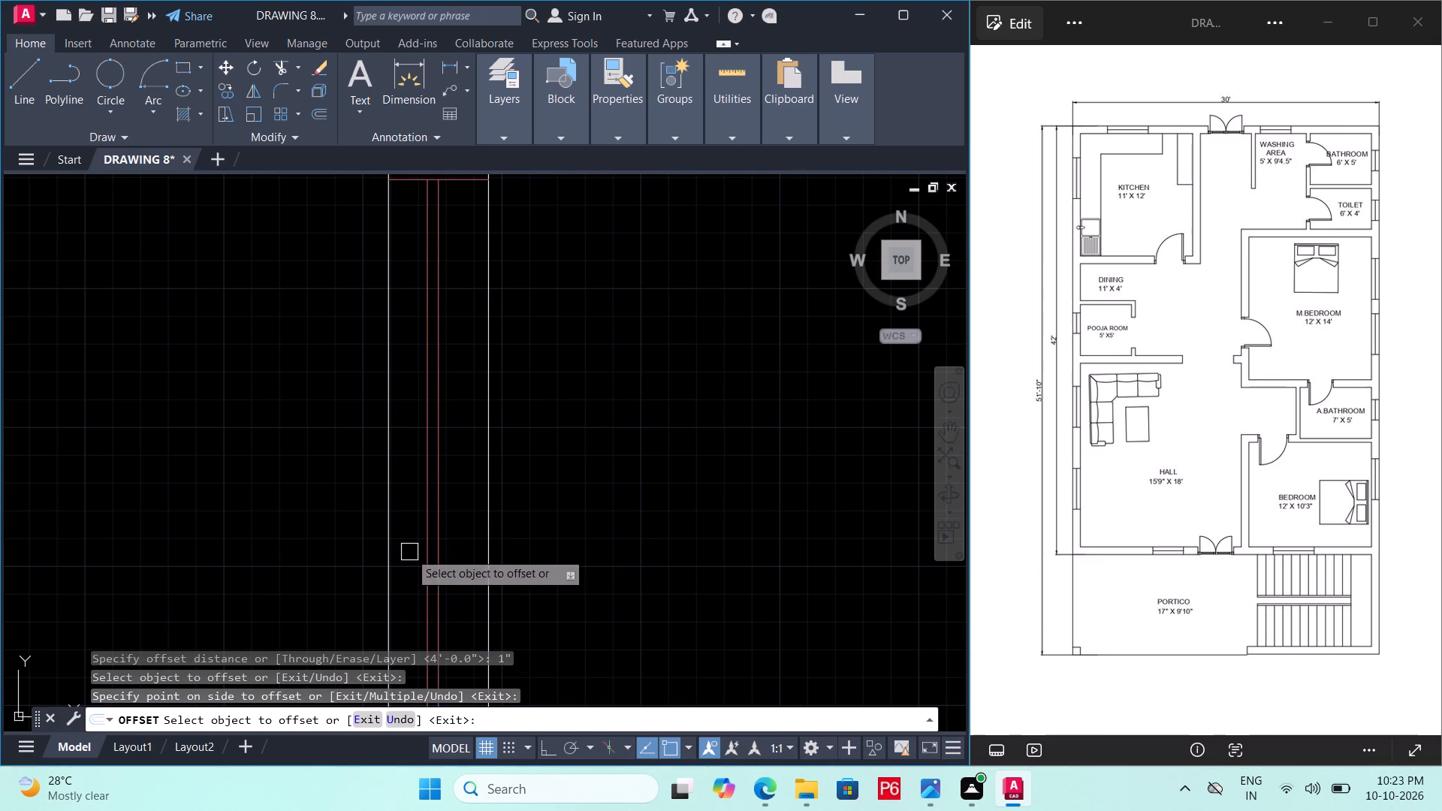
click(441, 539)
click(457, 543)
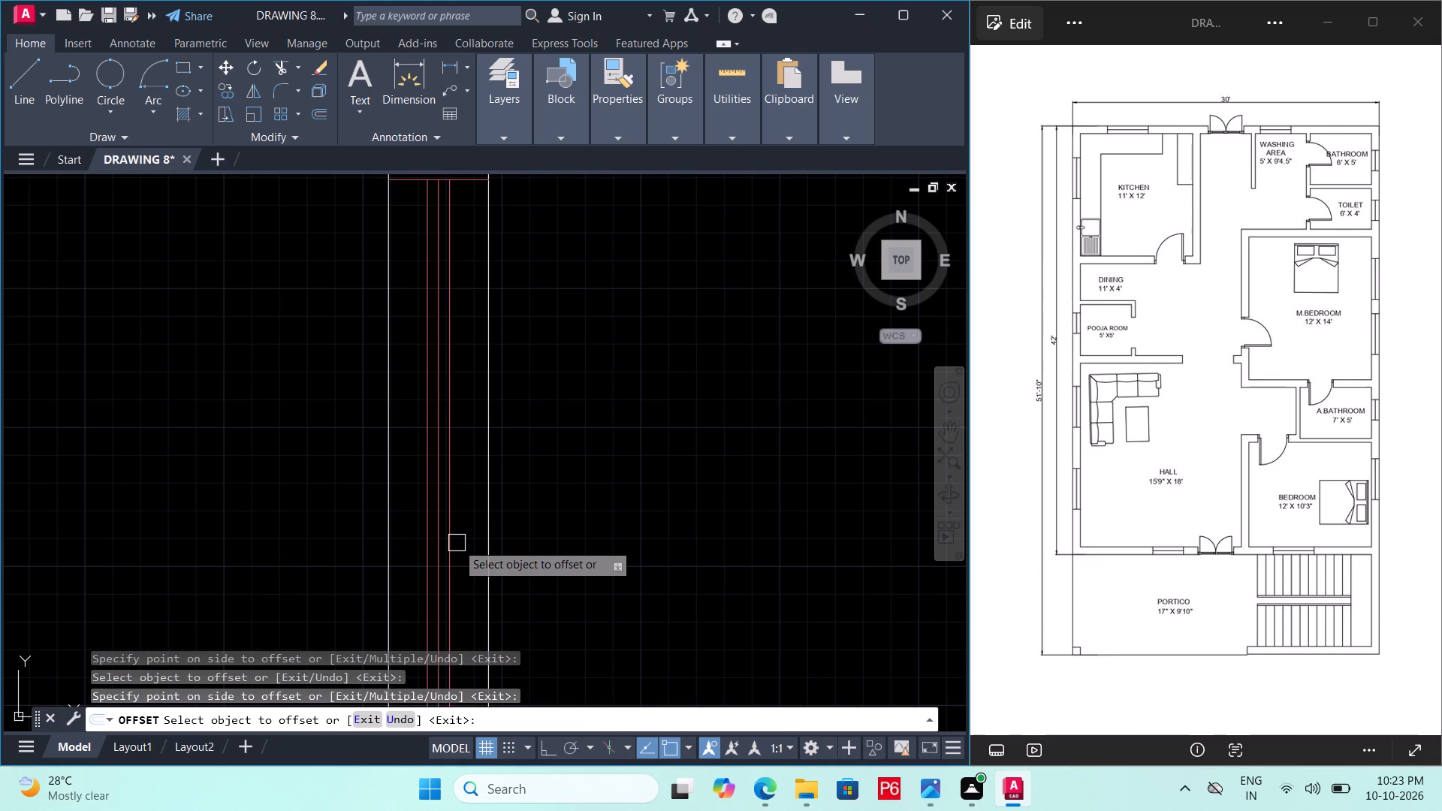
scroll(454, 544, up, 1)
key(Escape)
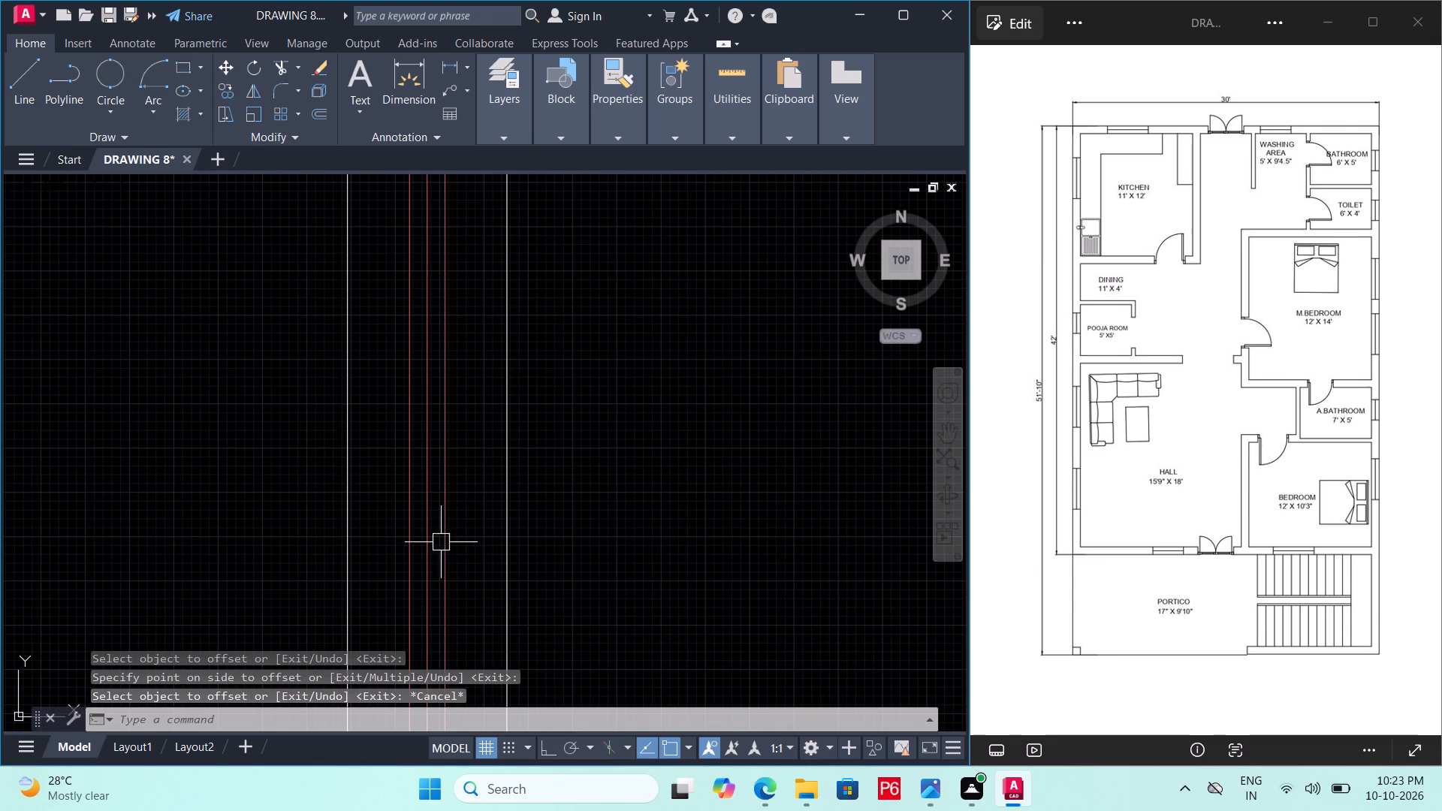
Delete the window's original centre line, keeping the two offset lines, and save the drawing.
click(427, 549)
key(Delete)
scroll(424, 547, down, 2)
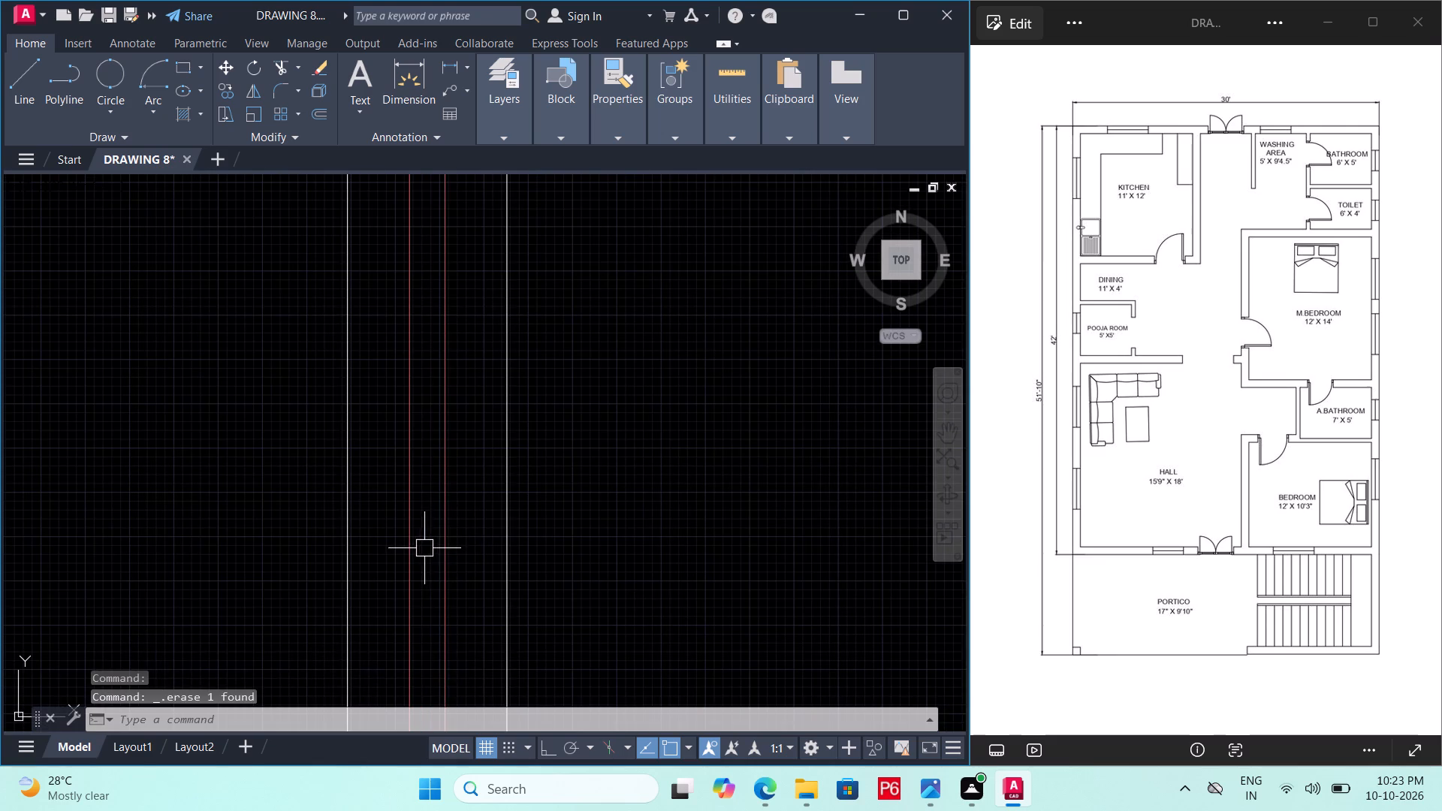
scroll(424, 538, down, 1)
key(ctrl+s)
key(ctrl+s)
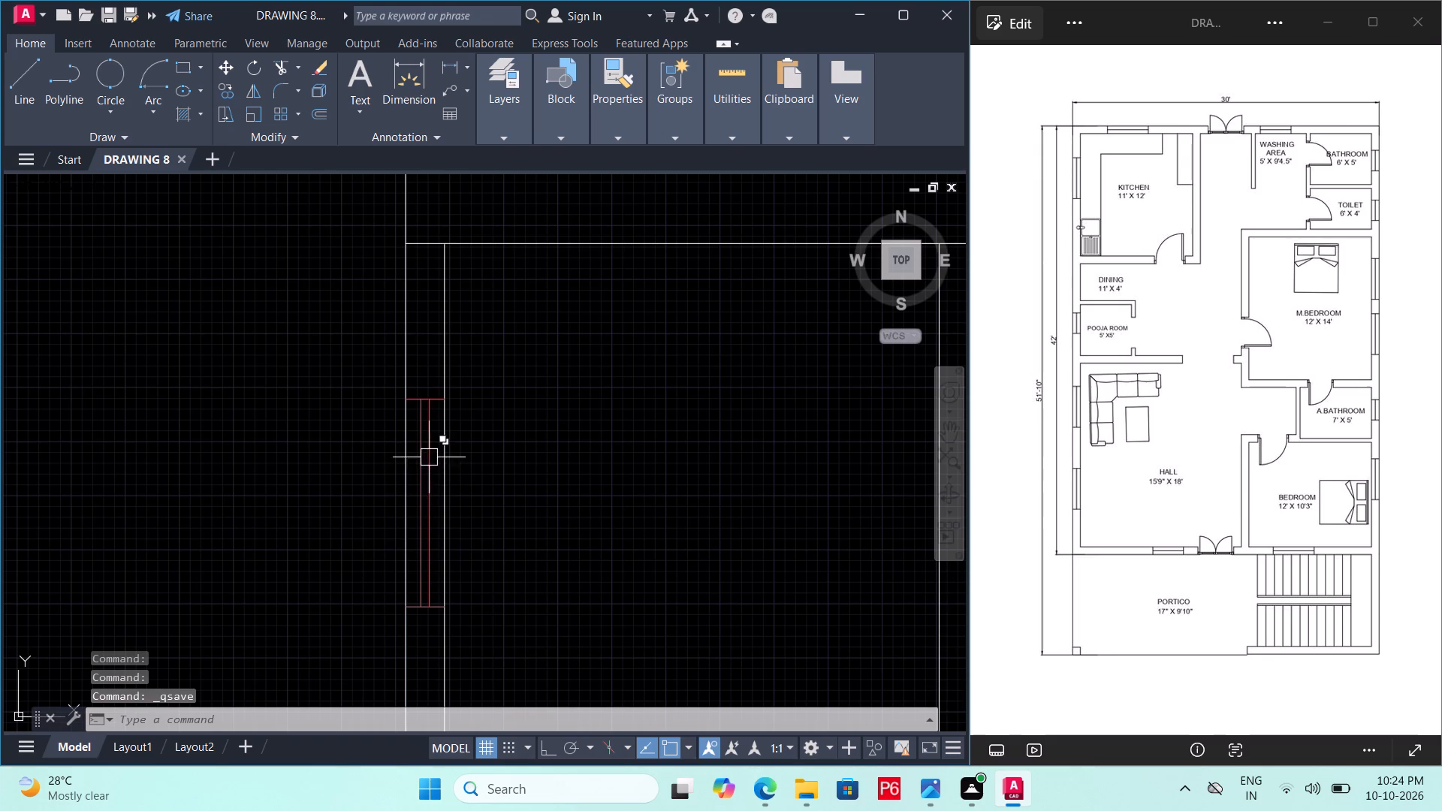
Convert the four window lines in the leftmost wall into a block named WE.
scroll(429, 424, up, 1)
click(438, 367)
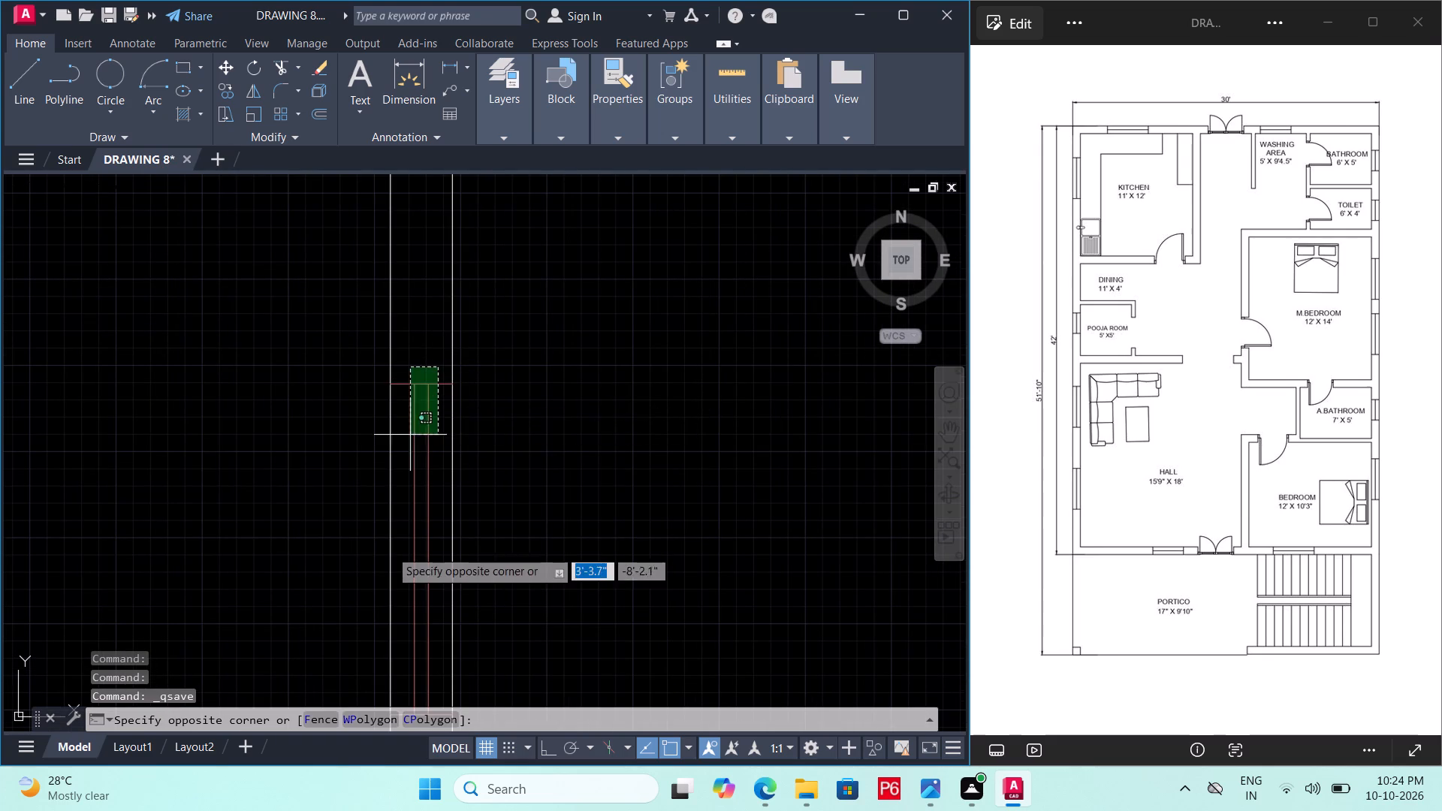
middle_drag(410, 543, 410, 409)
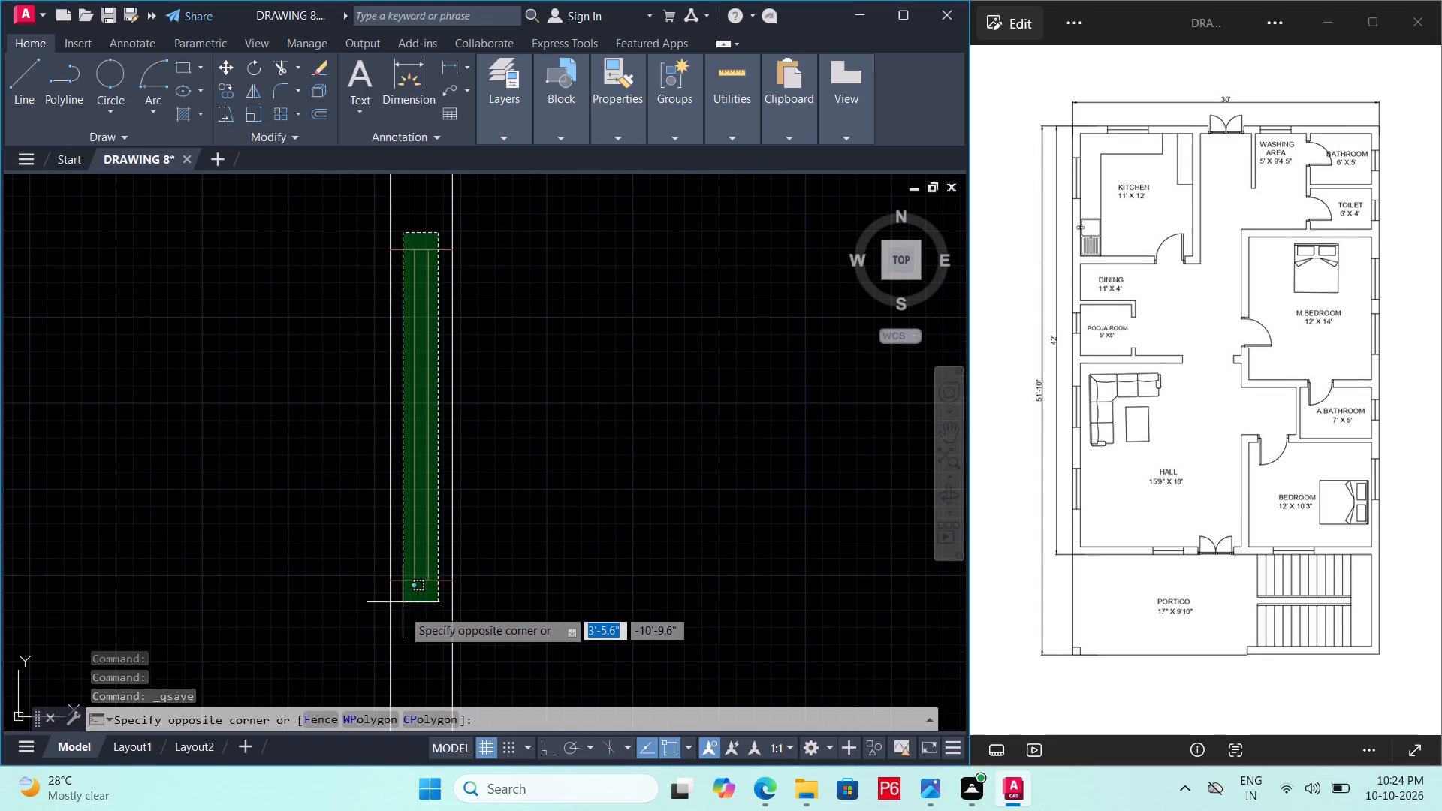
click(404, 611)
right_click(415, 508)
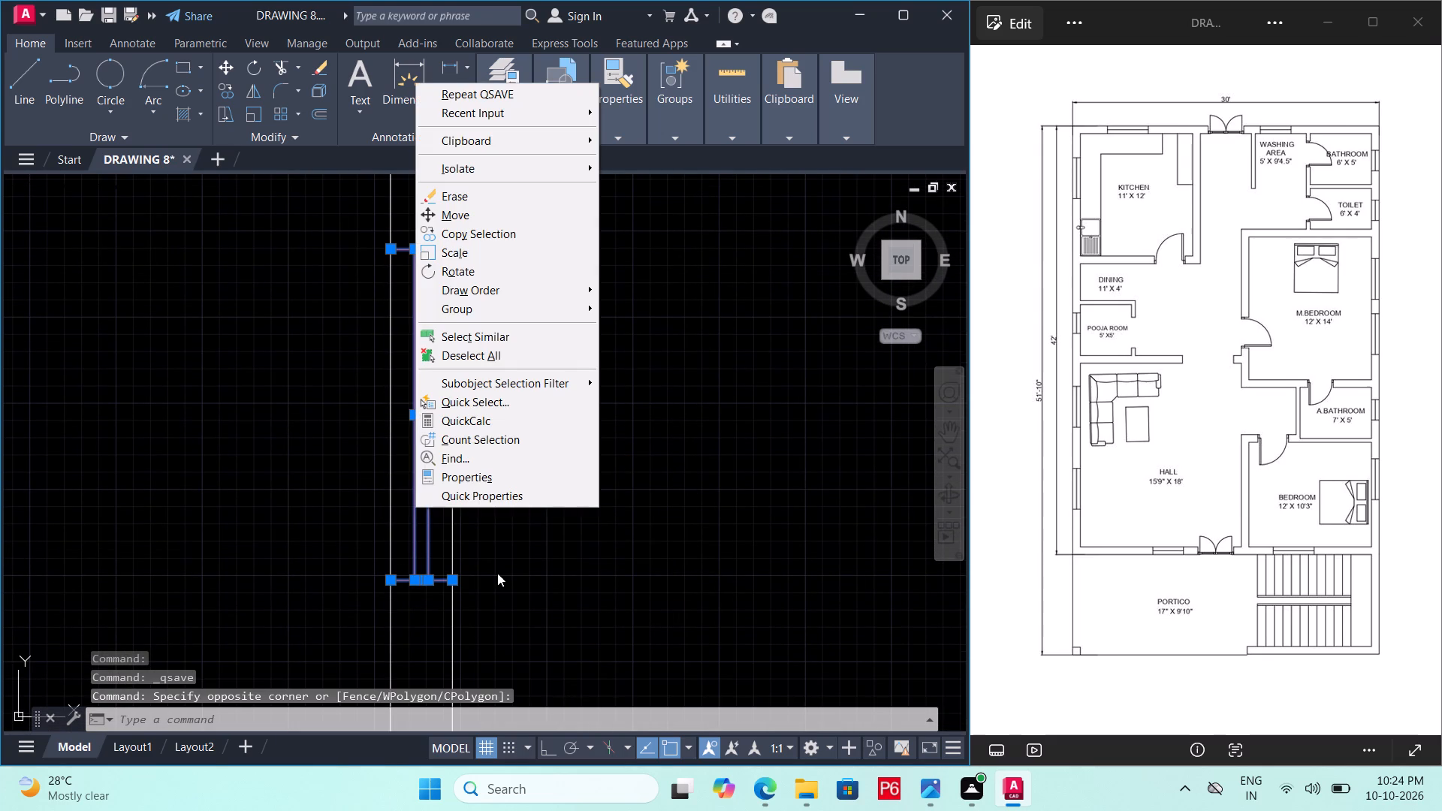
key(b)
click(509, 567)
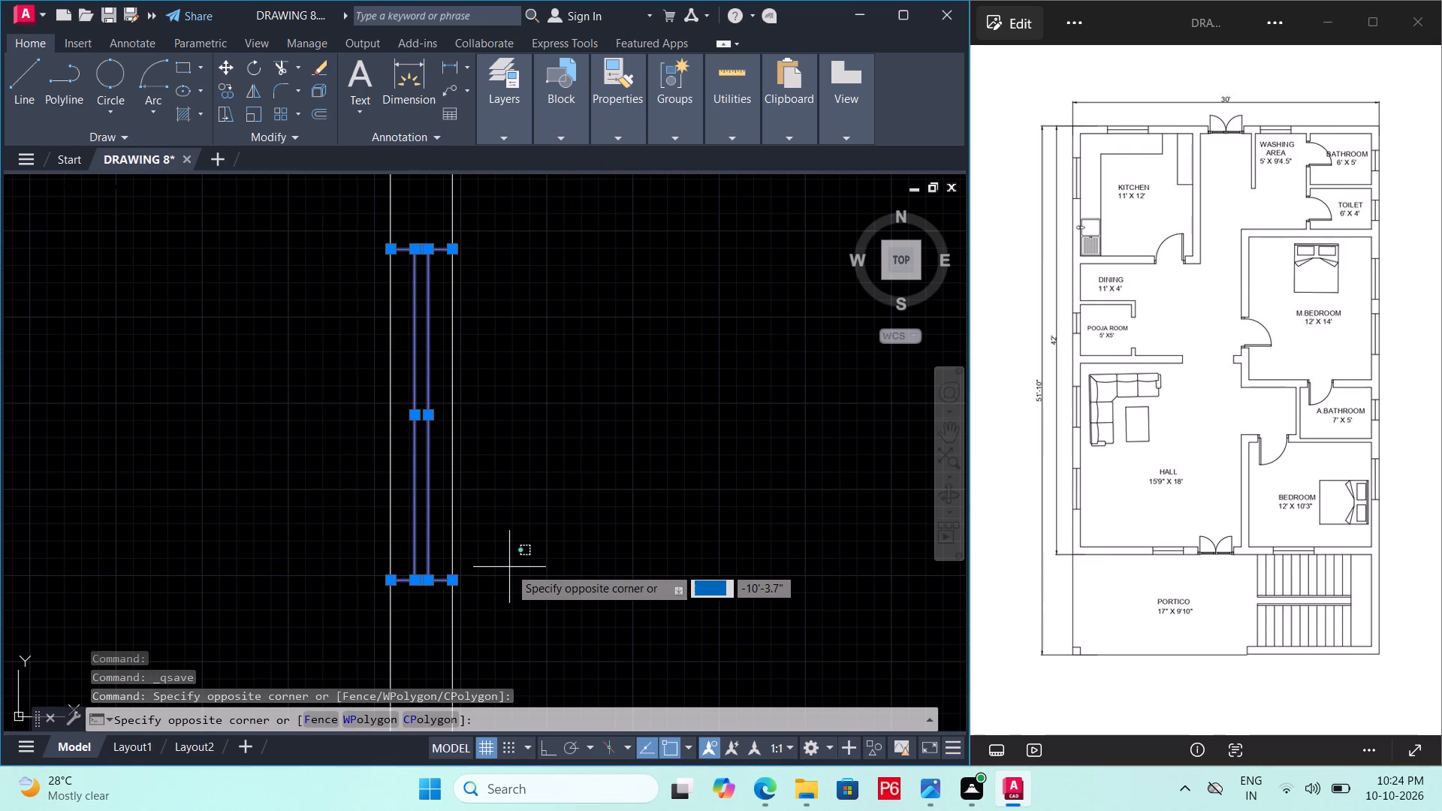
text(B)
key(space)
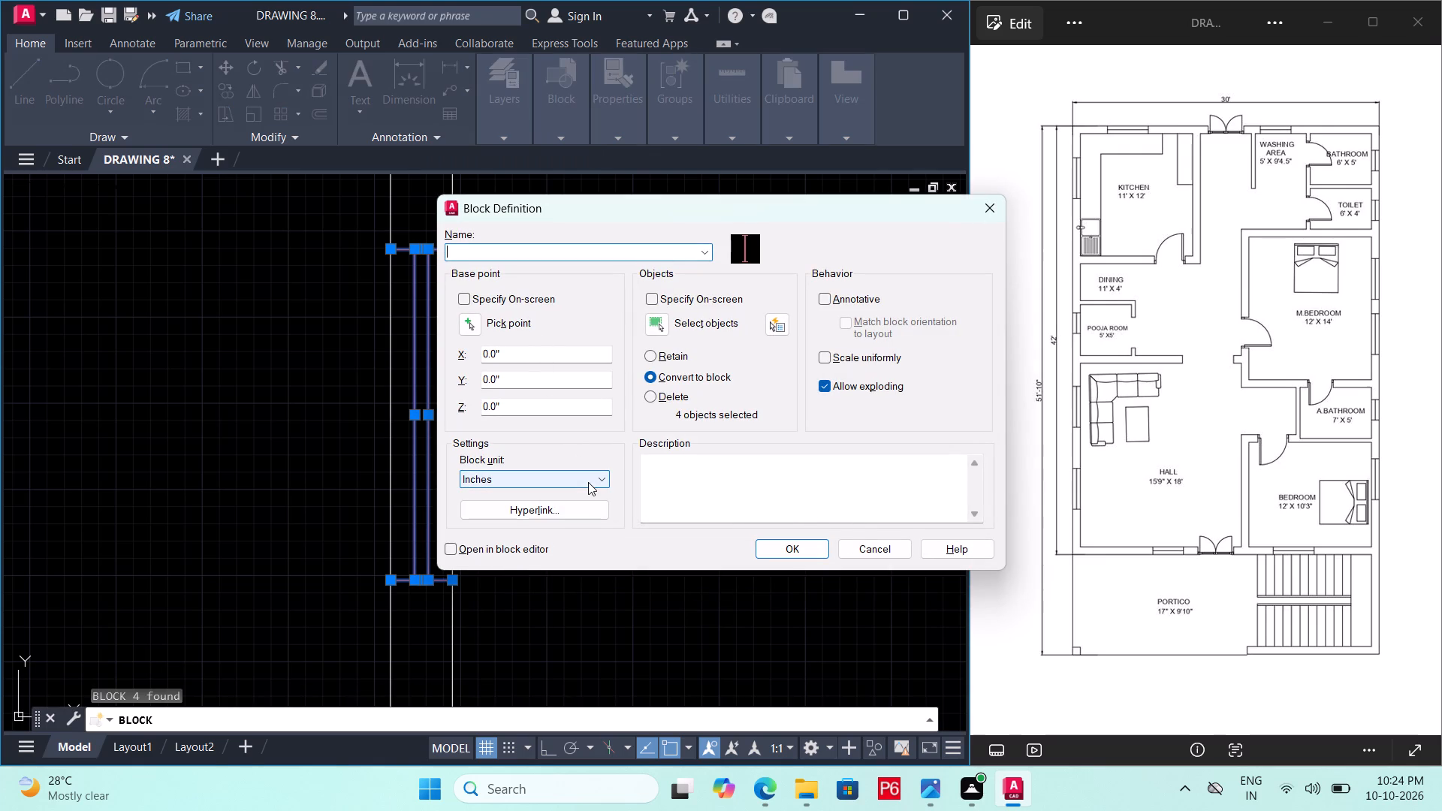
key(w)
key(e)
click(769, 551)
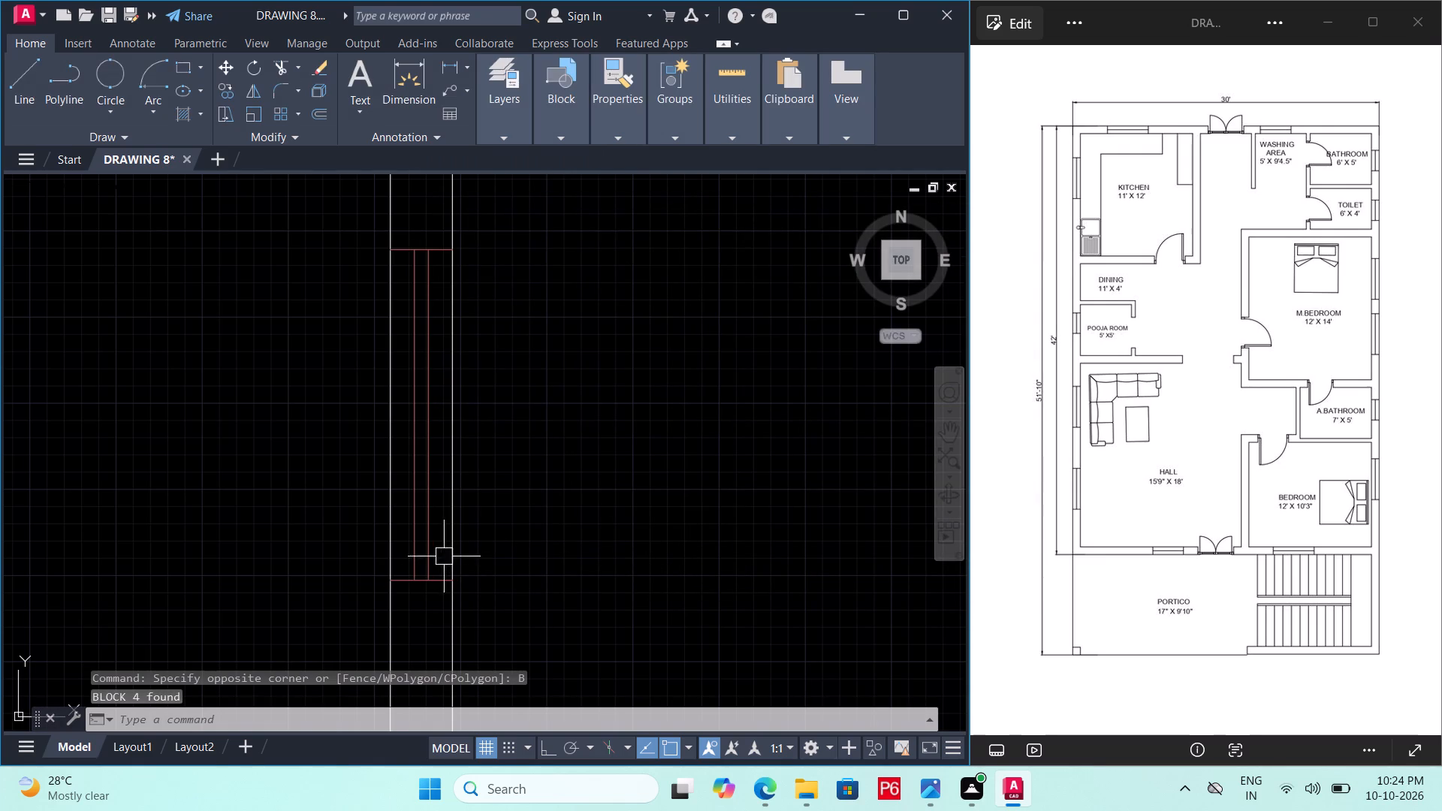
Copy the window block with Ortho on from its lower-left corner straight across to the inner face of the rightmost wall, and save.
click(439, 566)
click(428, 583)
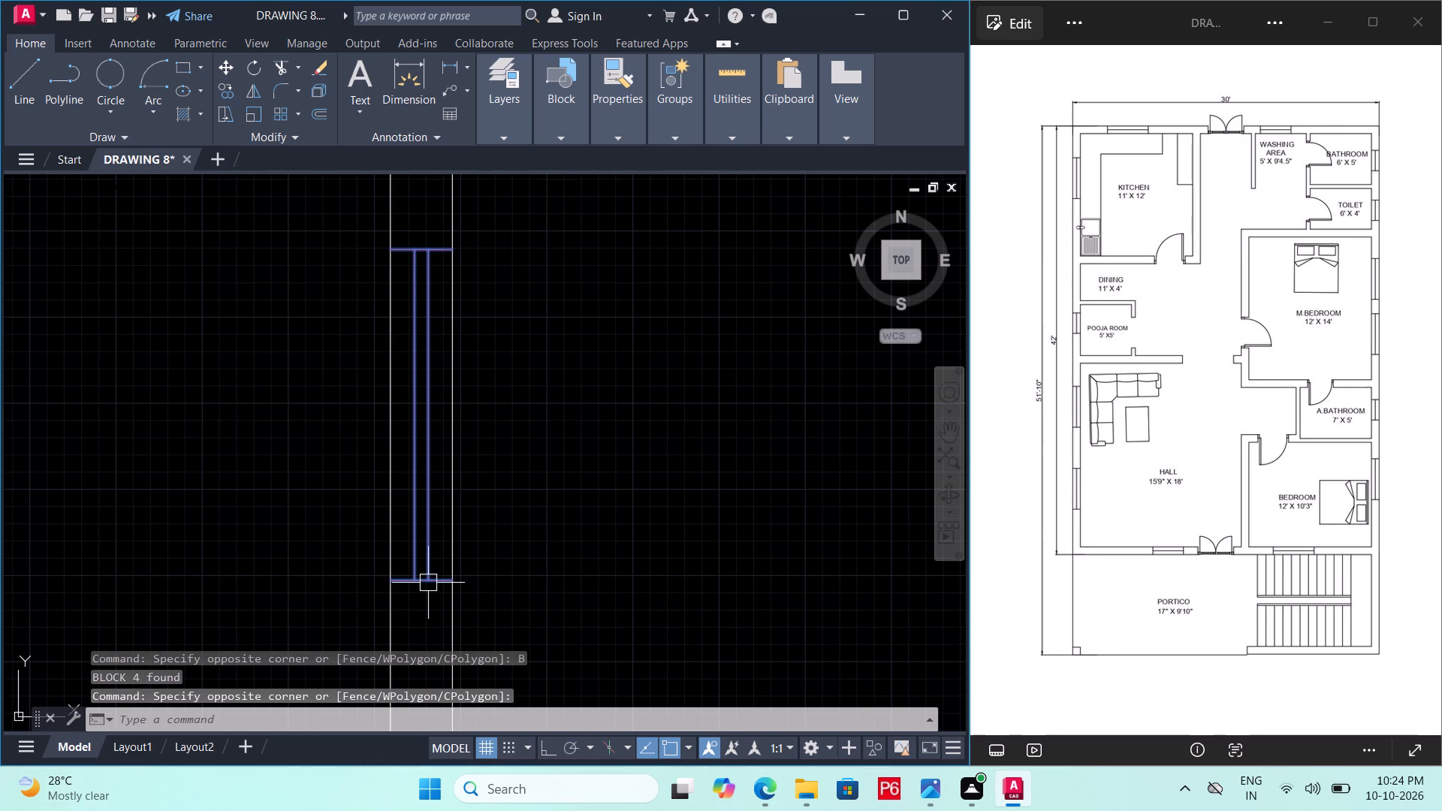
text(CO)
key(space)
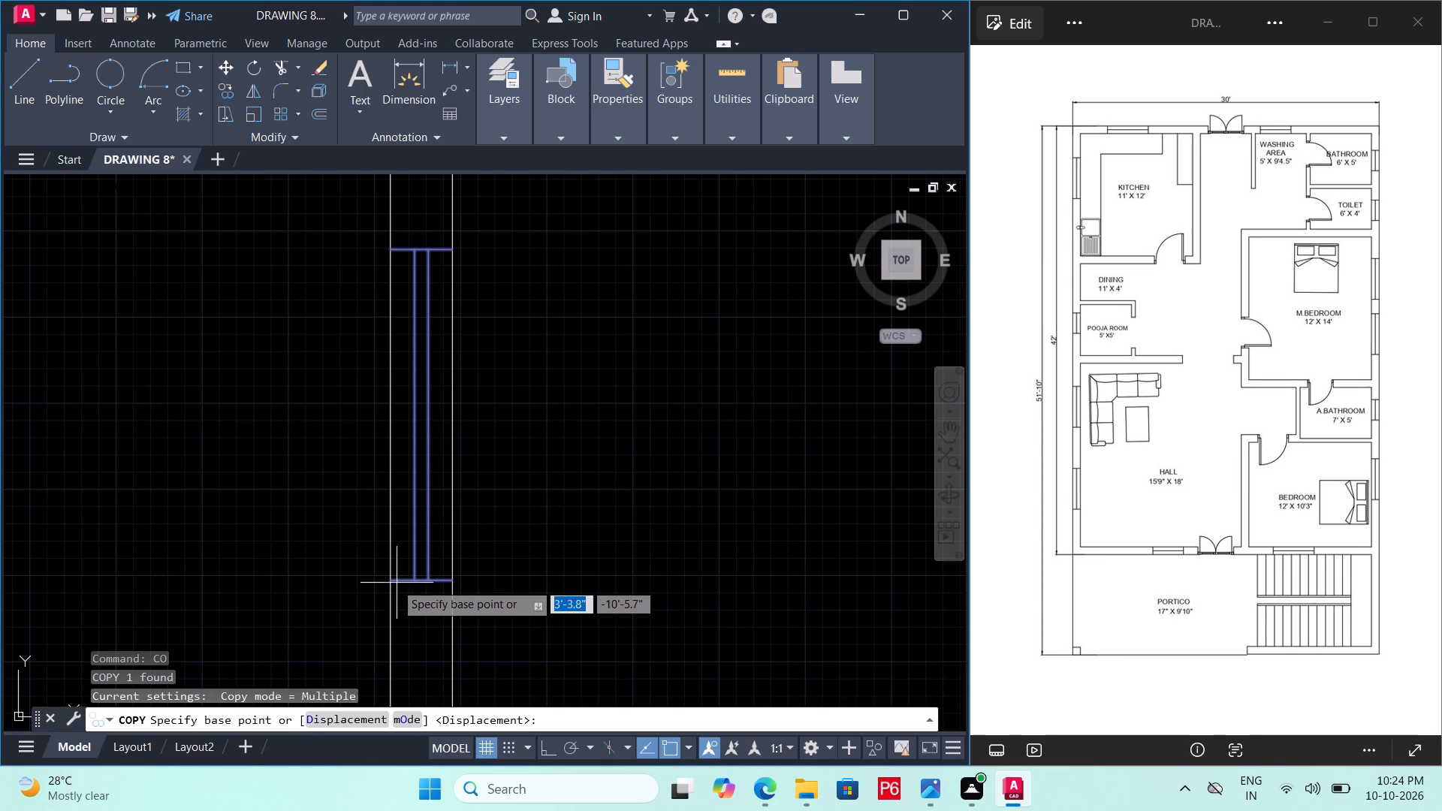
click(395, 583)
scroll(536, 582, down, 1)
middle_drag(532, 580, 198, 585)
scroll(412, 559, down, 3)
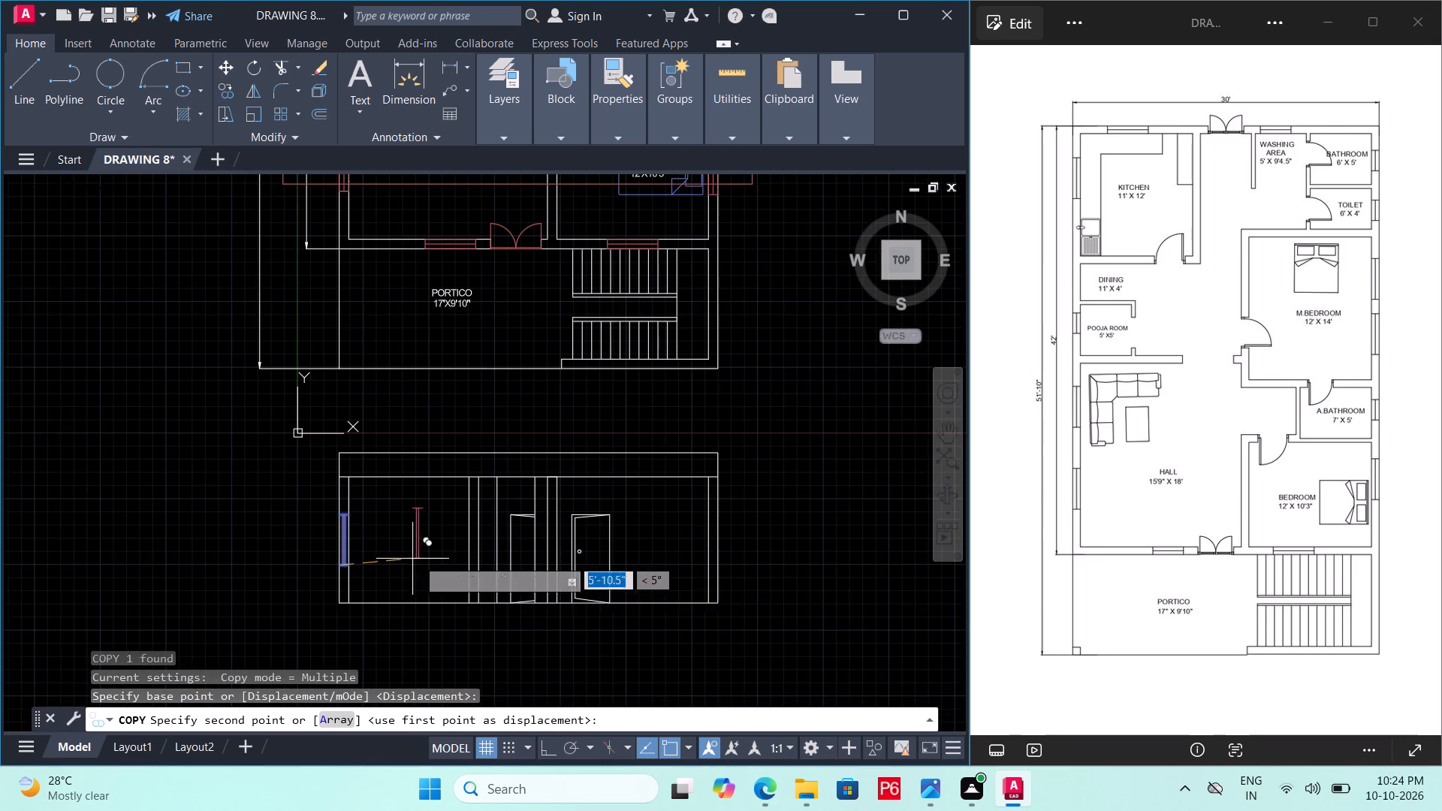
scroll(674, 554, up, 1)
key(F8)
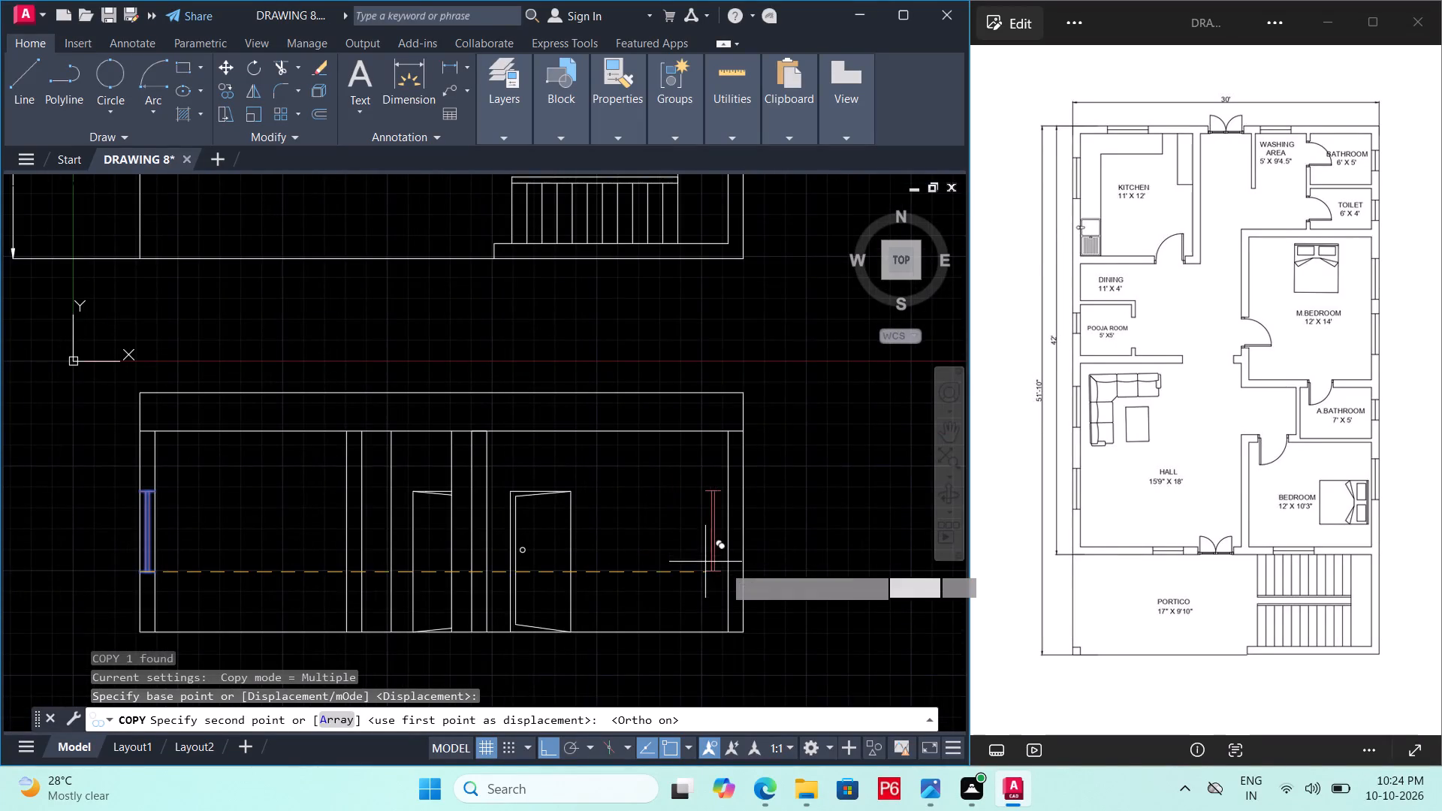
scroll(724, 566, up, 2)
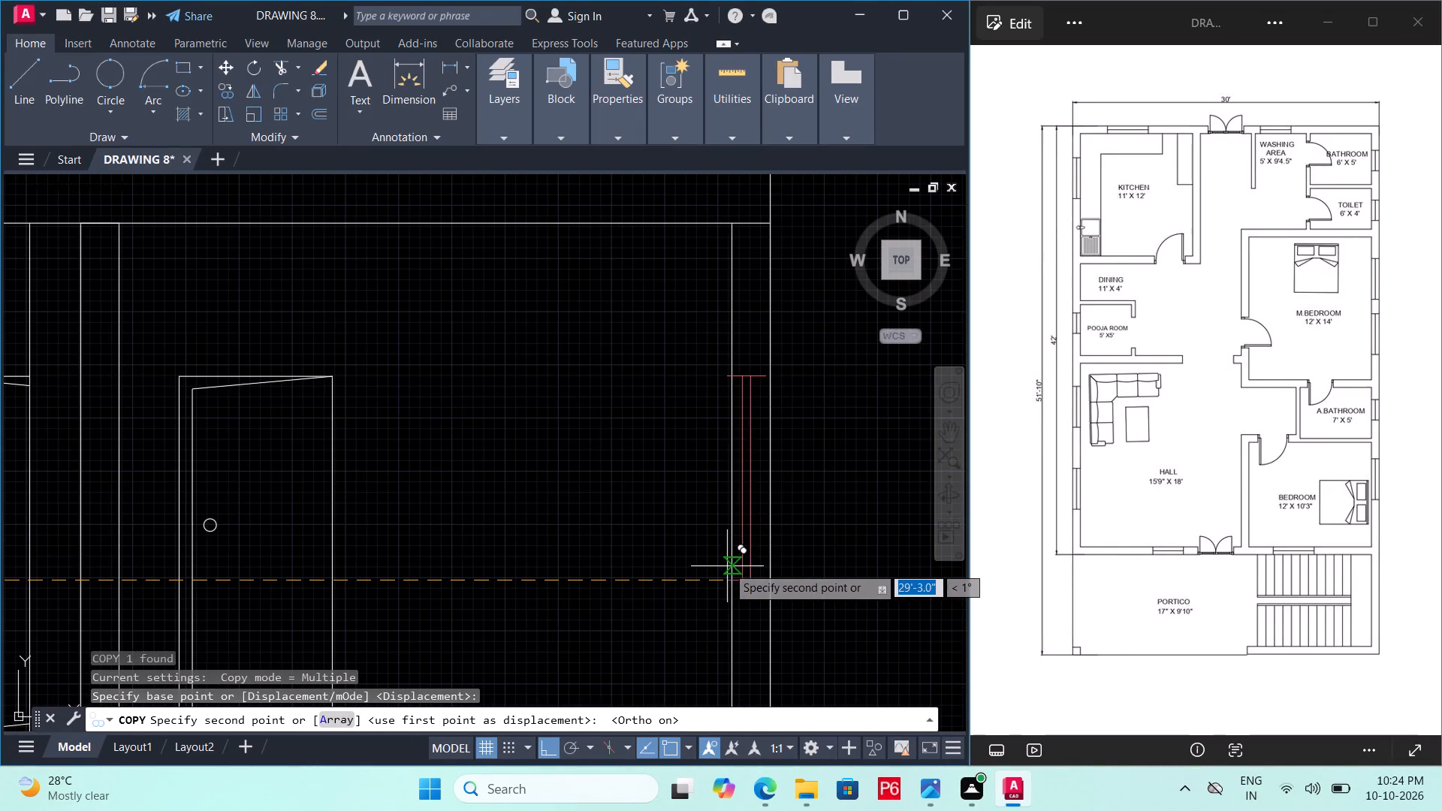
click(729, 586)
scroll(789, 548, down, 2)
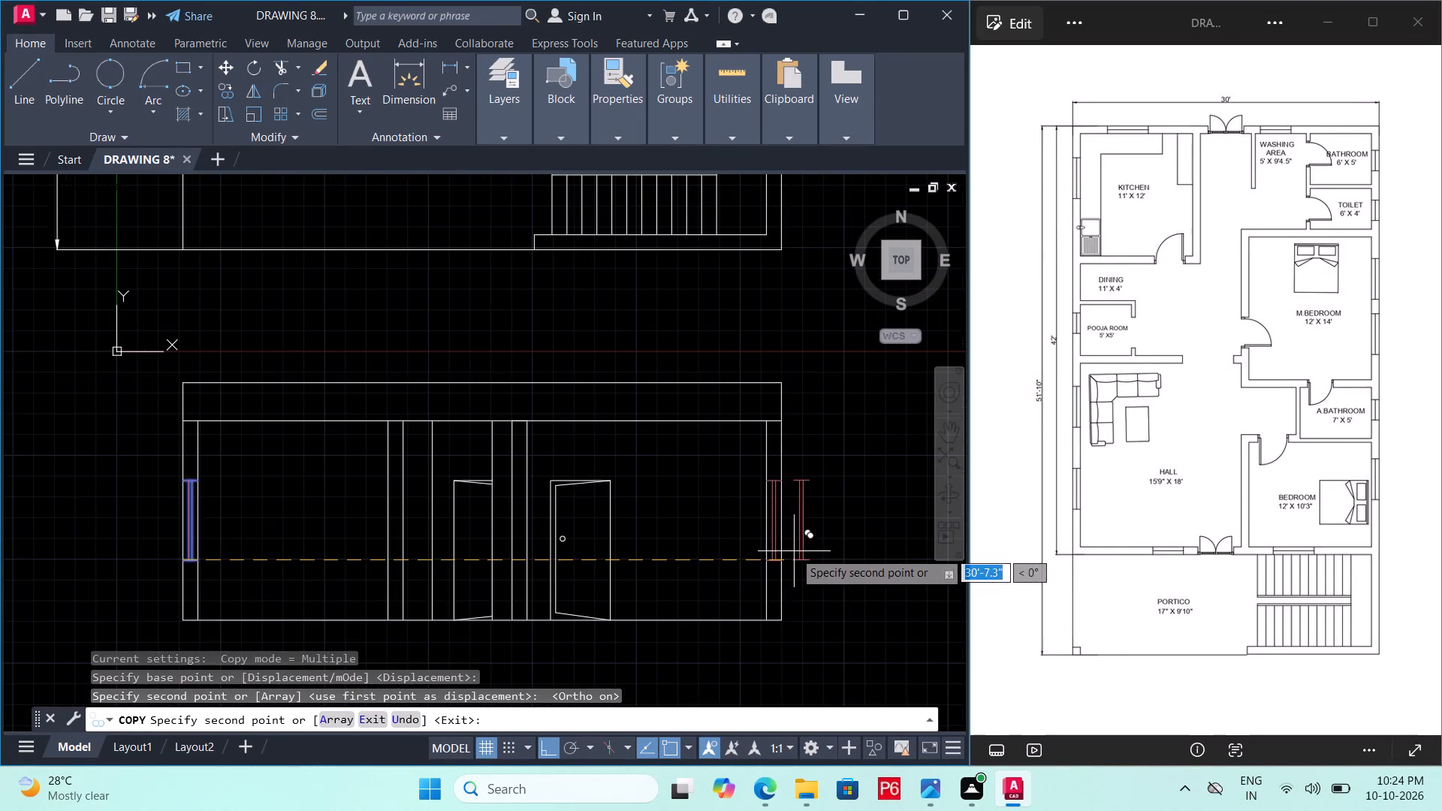
key(ctrl+s)
key(ctrl+s)
key(ctrl+s)
key(ctrl+s)
key(ctrl+s)
middle_drag(757, 559, 794, 565)
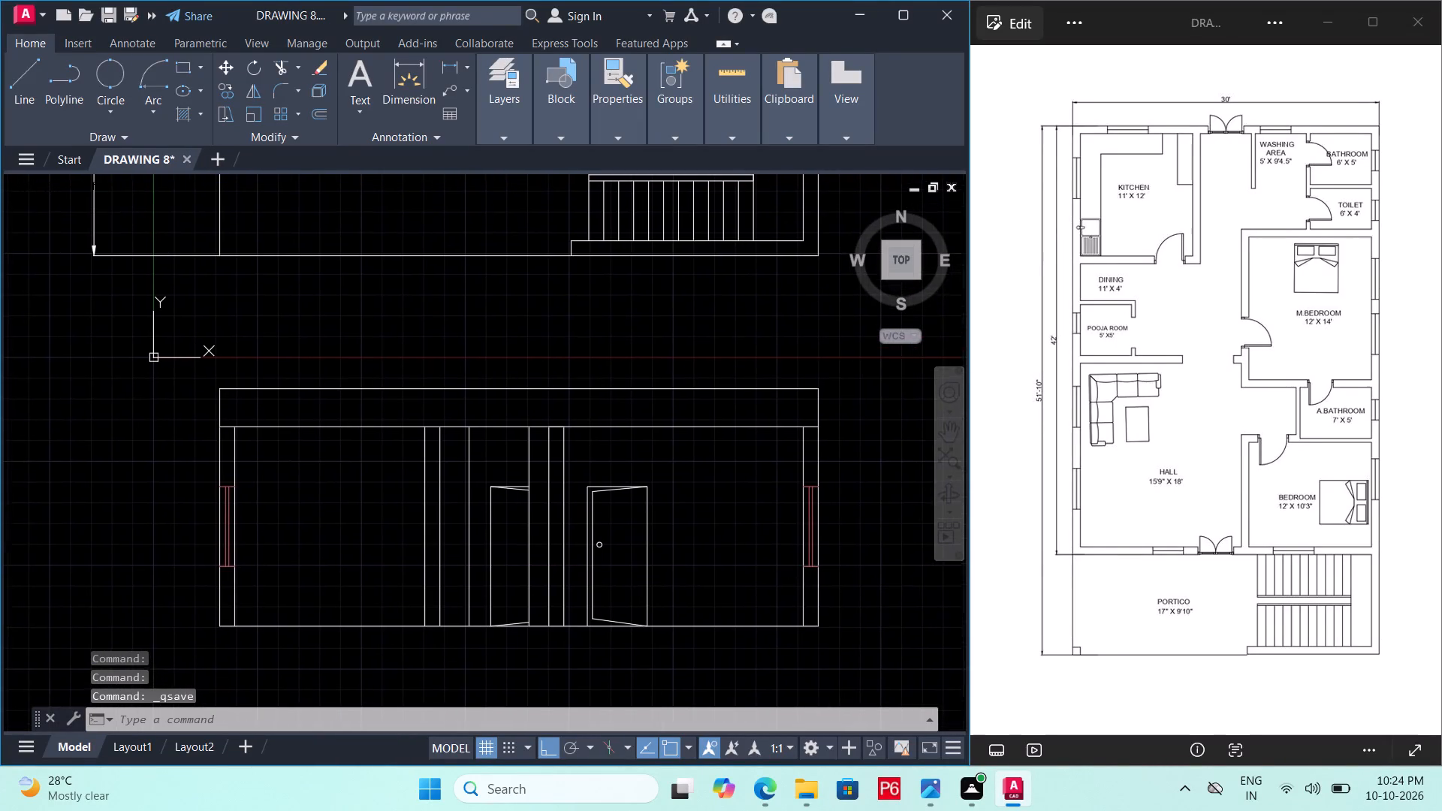
Examine the floor plan along section line A-A against the section to check which walls and openings are still missing.
middle_drag(704, 530, 735, 729)
scroll(709, 656, down, 1)
middle_drag(705, 654, 701, 529)
middle_drag(679, 505, 719, 788)
middle_drag(677, 565, 645, 412)
scroll(677, 565, down, 1)
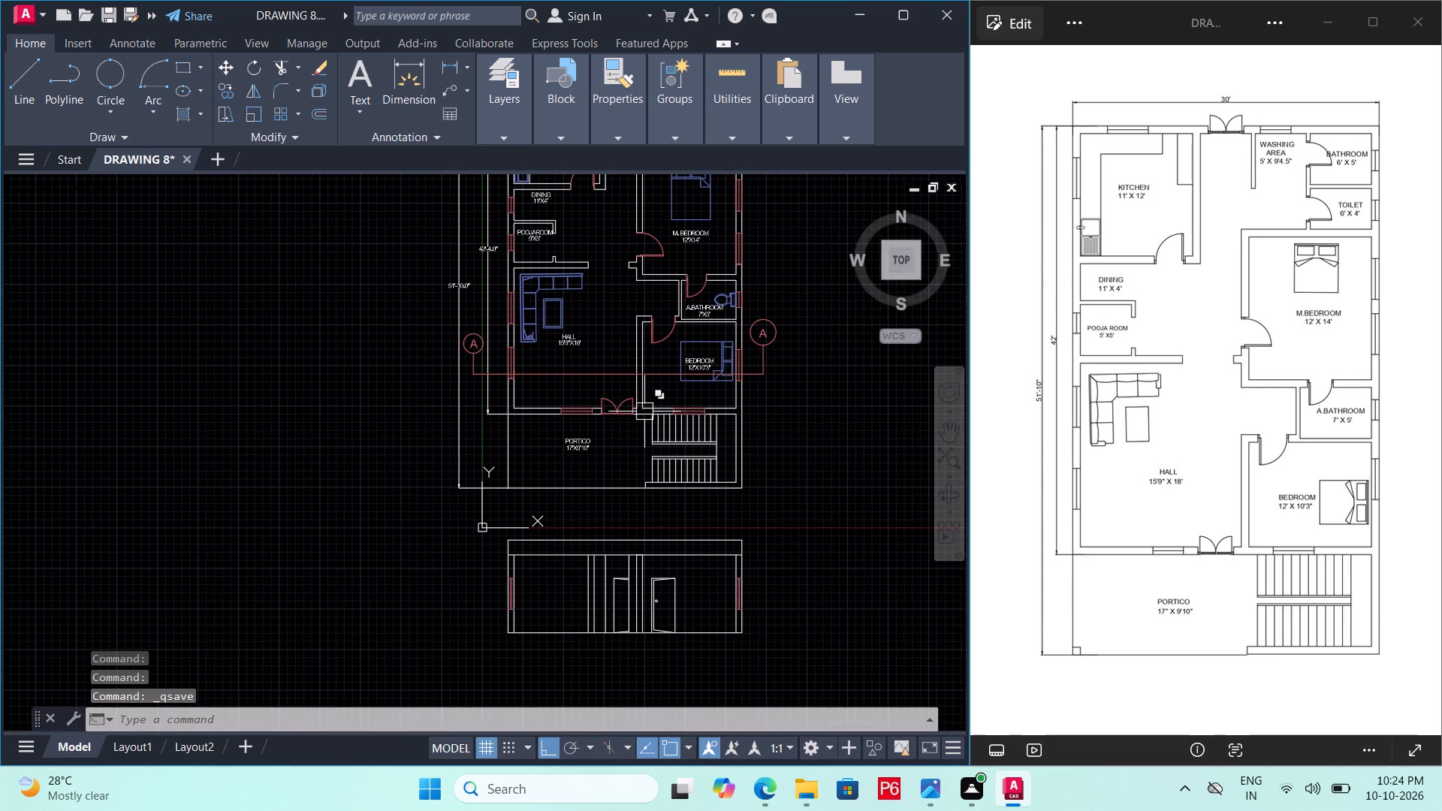
scroll(586, 612, up, 1)
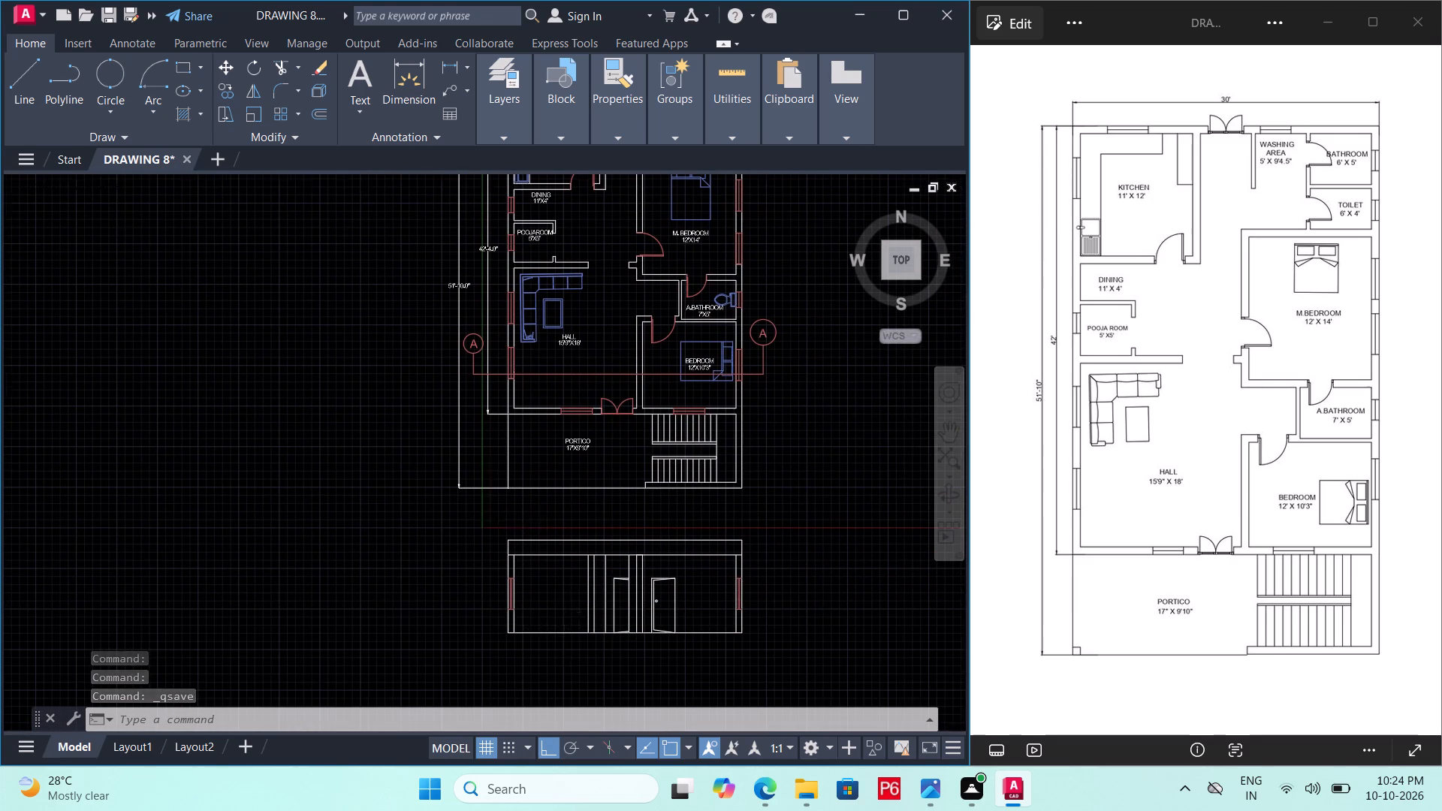
scroll(587, 611, up, 1)
scroll(605, 551, up, 1)
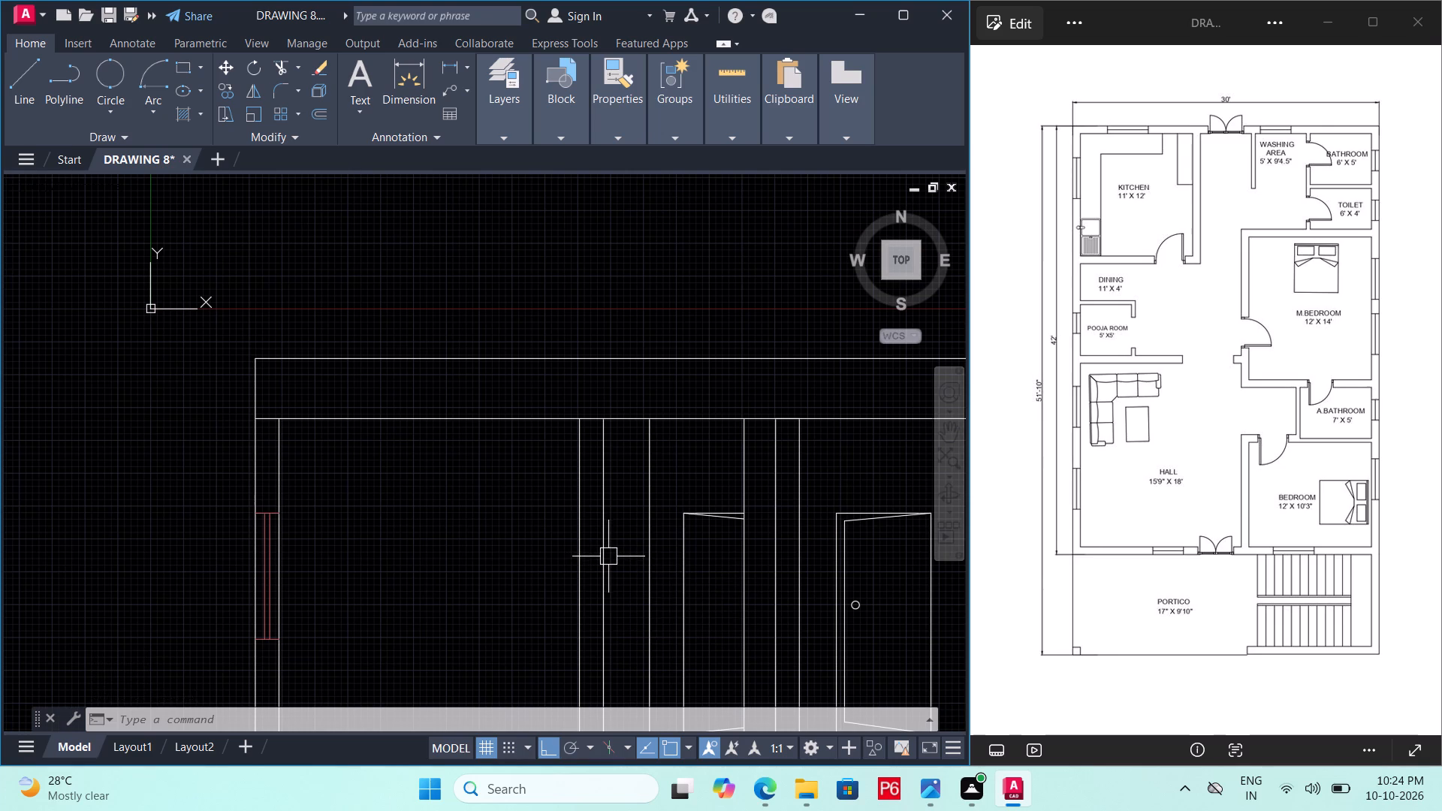
scroll(608, 556, down, 1)
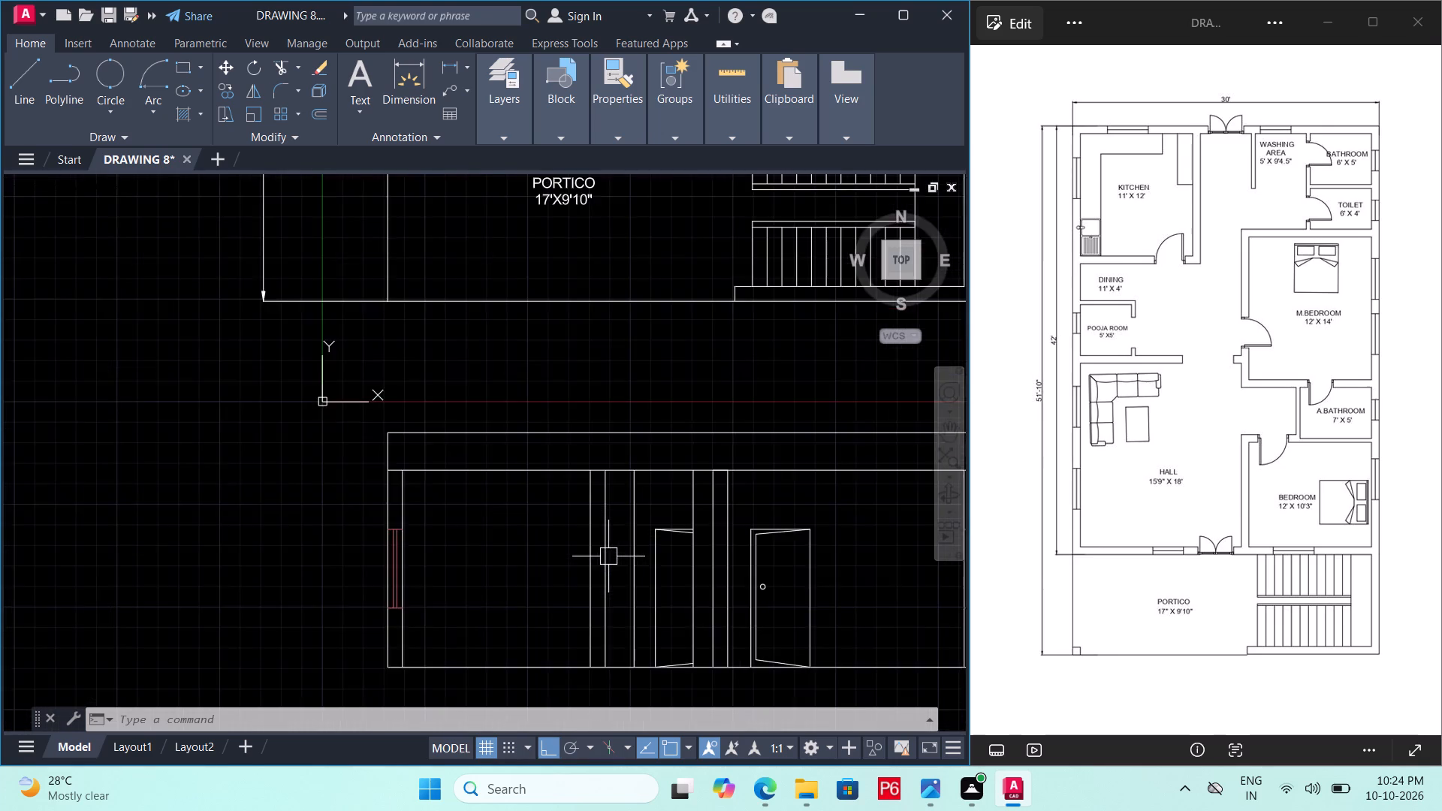
scroll(608, 556, down, 1)
middle_drag(608, 559, 592, 810)
middle_drag(608, 339, 617, 467)
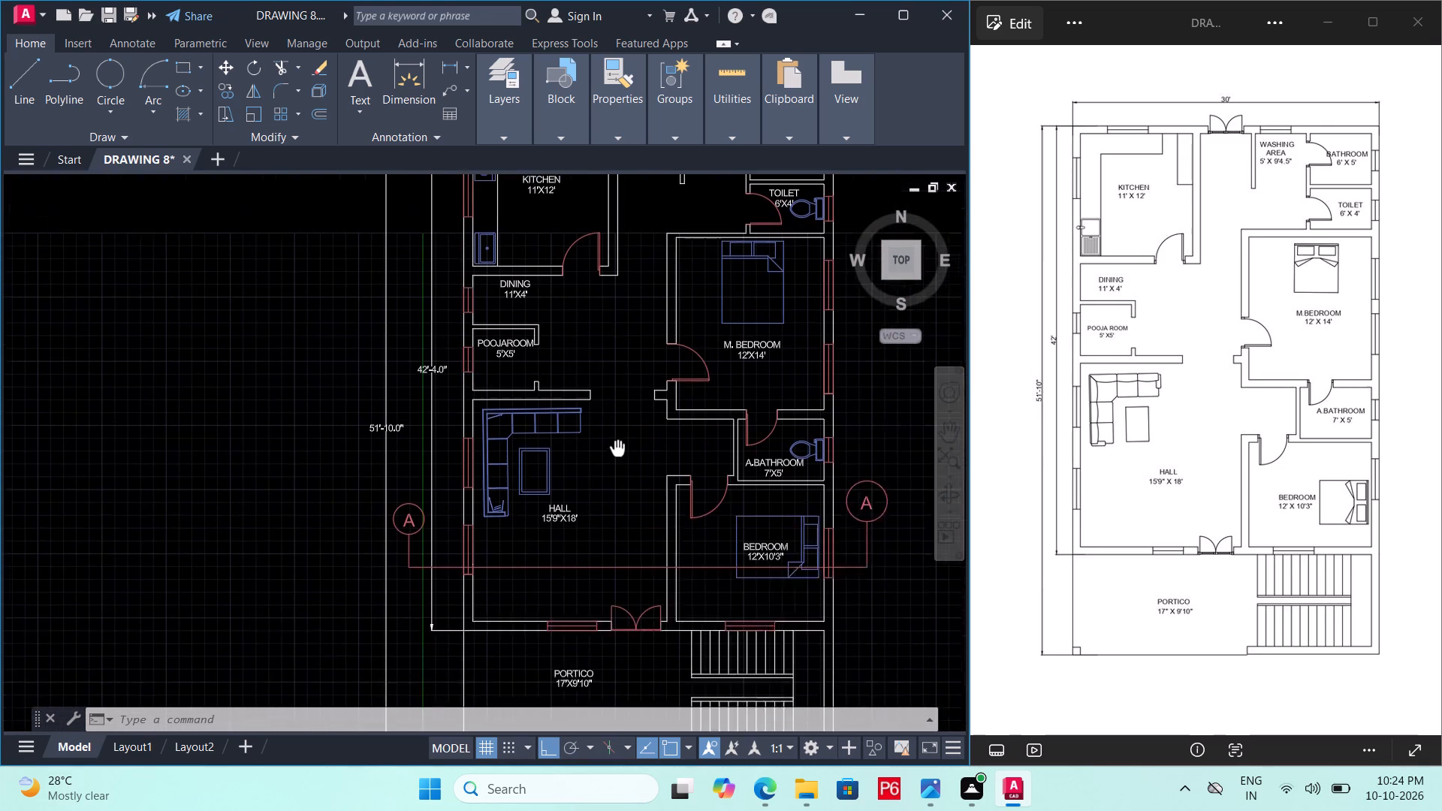
middle_drag(617, 467, 641, 0)
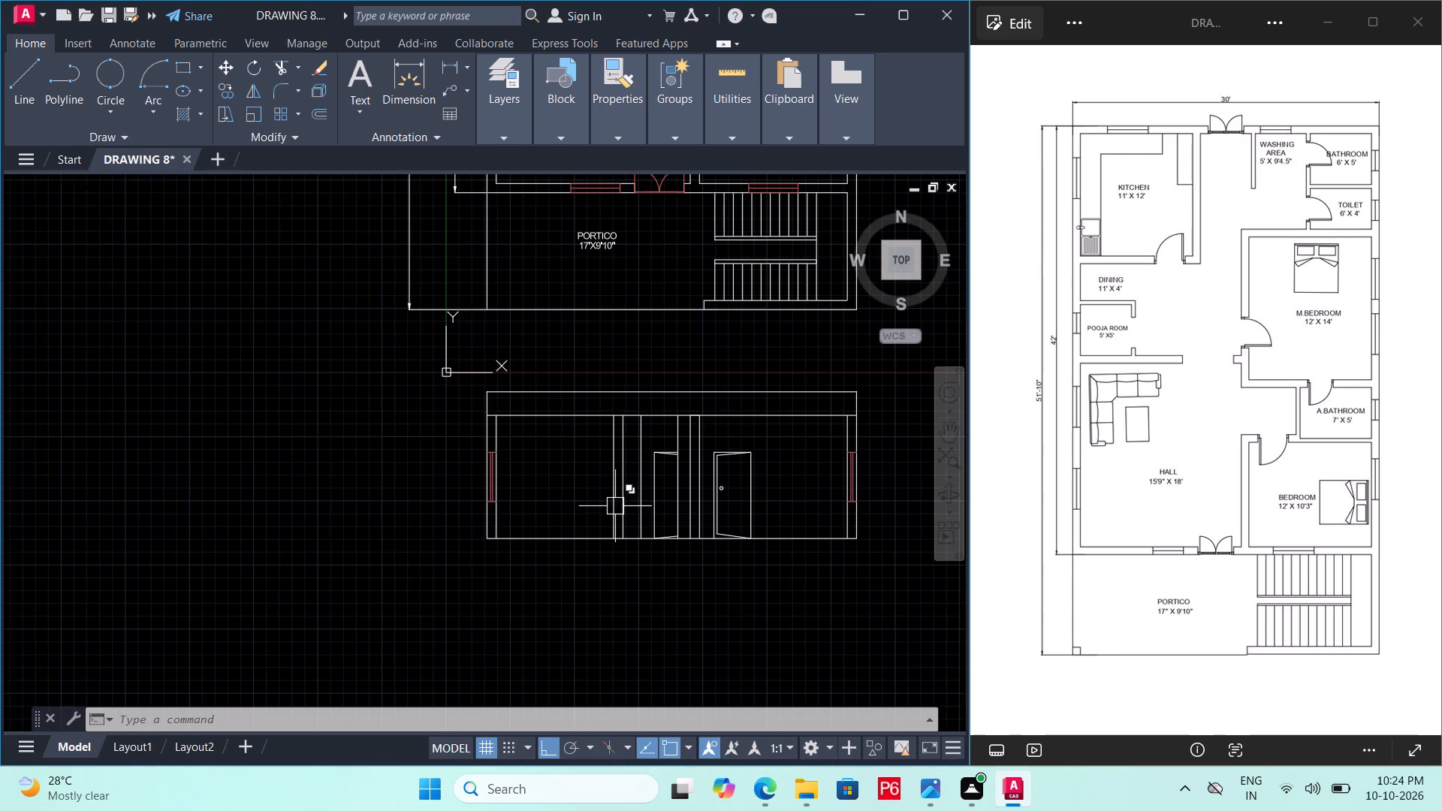
scroll(615, 506, up, 2)
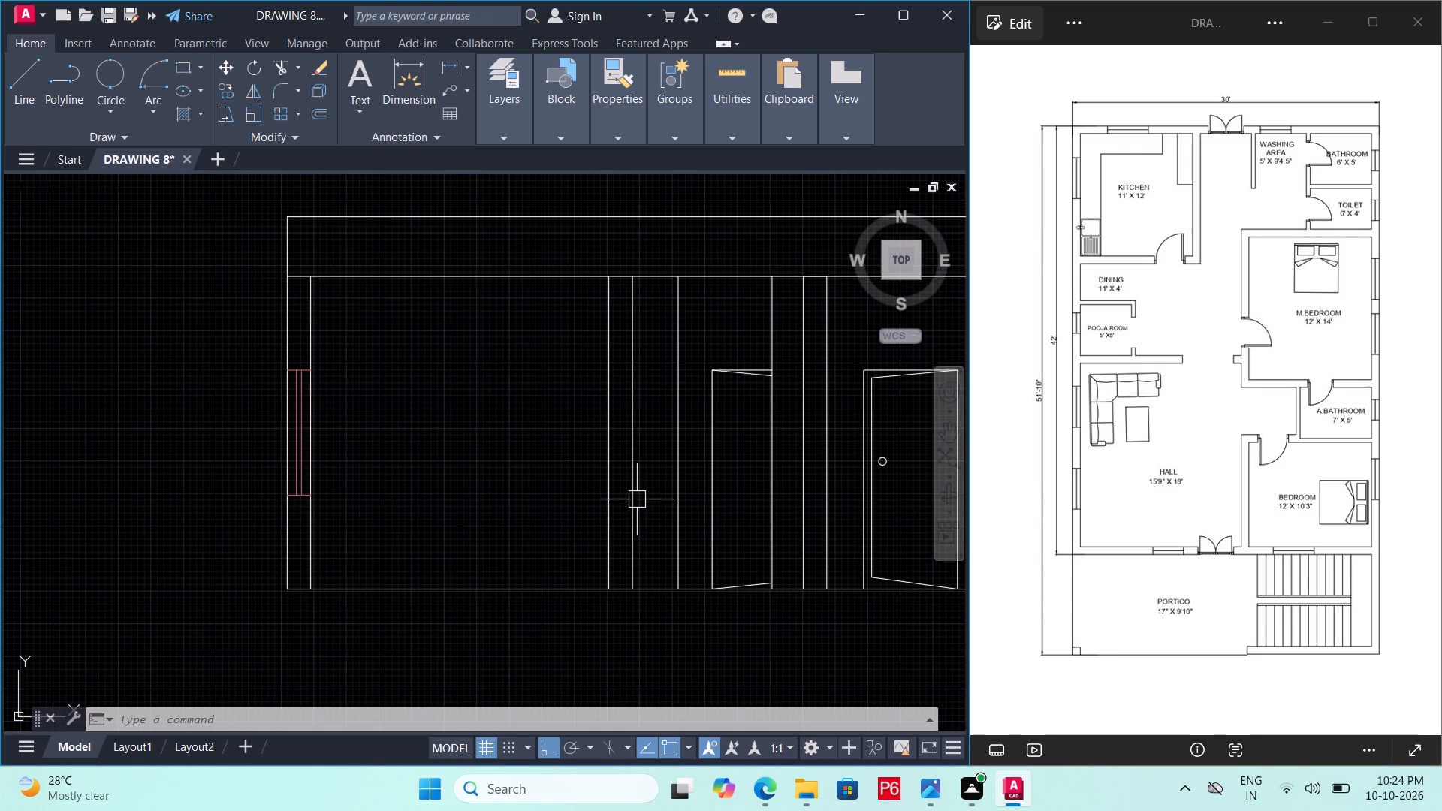
Draw a line 7' up from the base along the right face of the second wall from the left, continuing horizontally left past the wall.
text(L)
key(space)
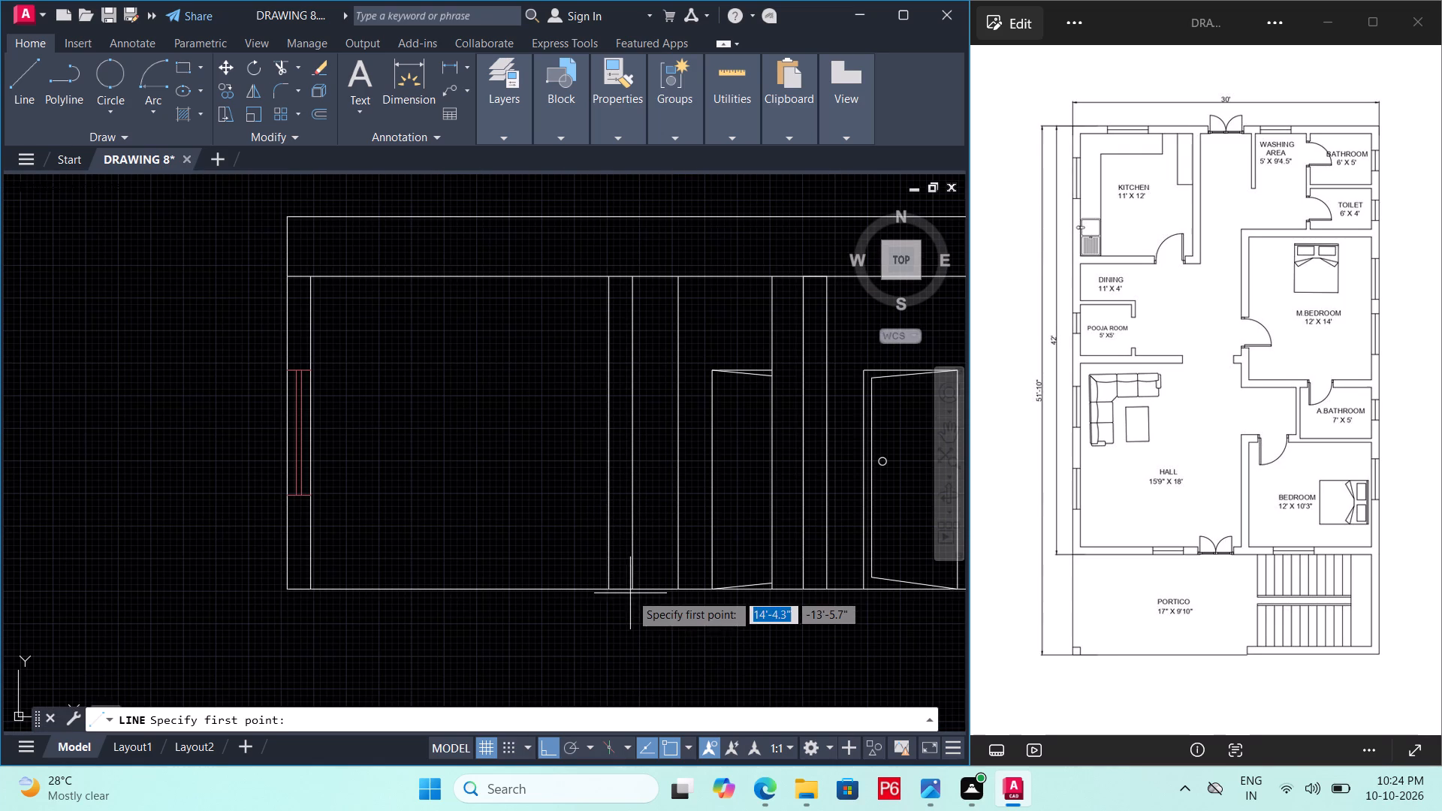
drag(630, 594, 633, 583)
text(7')
key(Return)
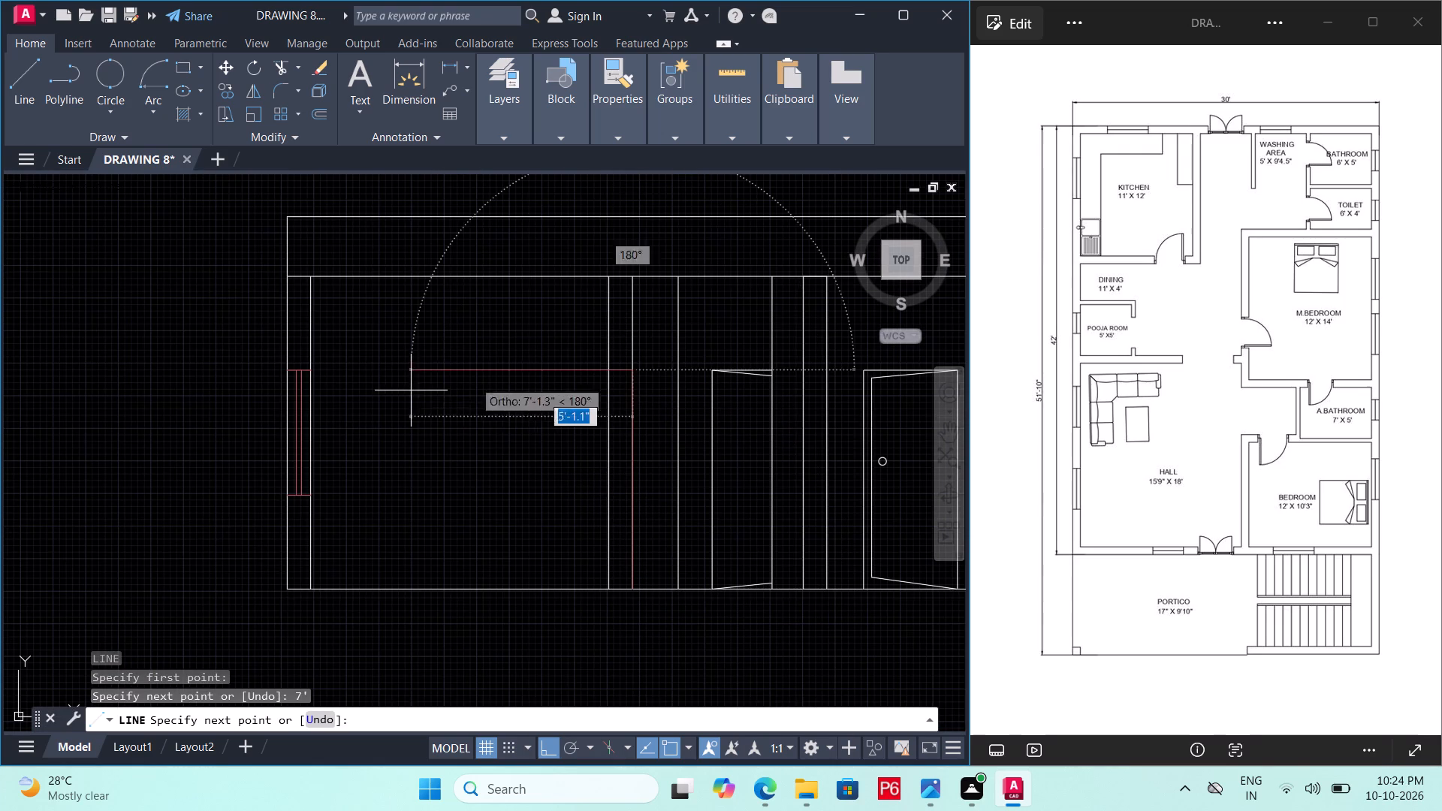
click(568, 354)
key(Escape)
Trim the part of the 7'-high horizontal line that overhangs the second wall's left face, and save the drawing.
text(TR)
key(space)
key(space)
scroll(588, 367, up, 2)
drag(588, 367, 582, 376)
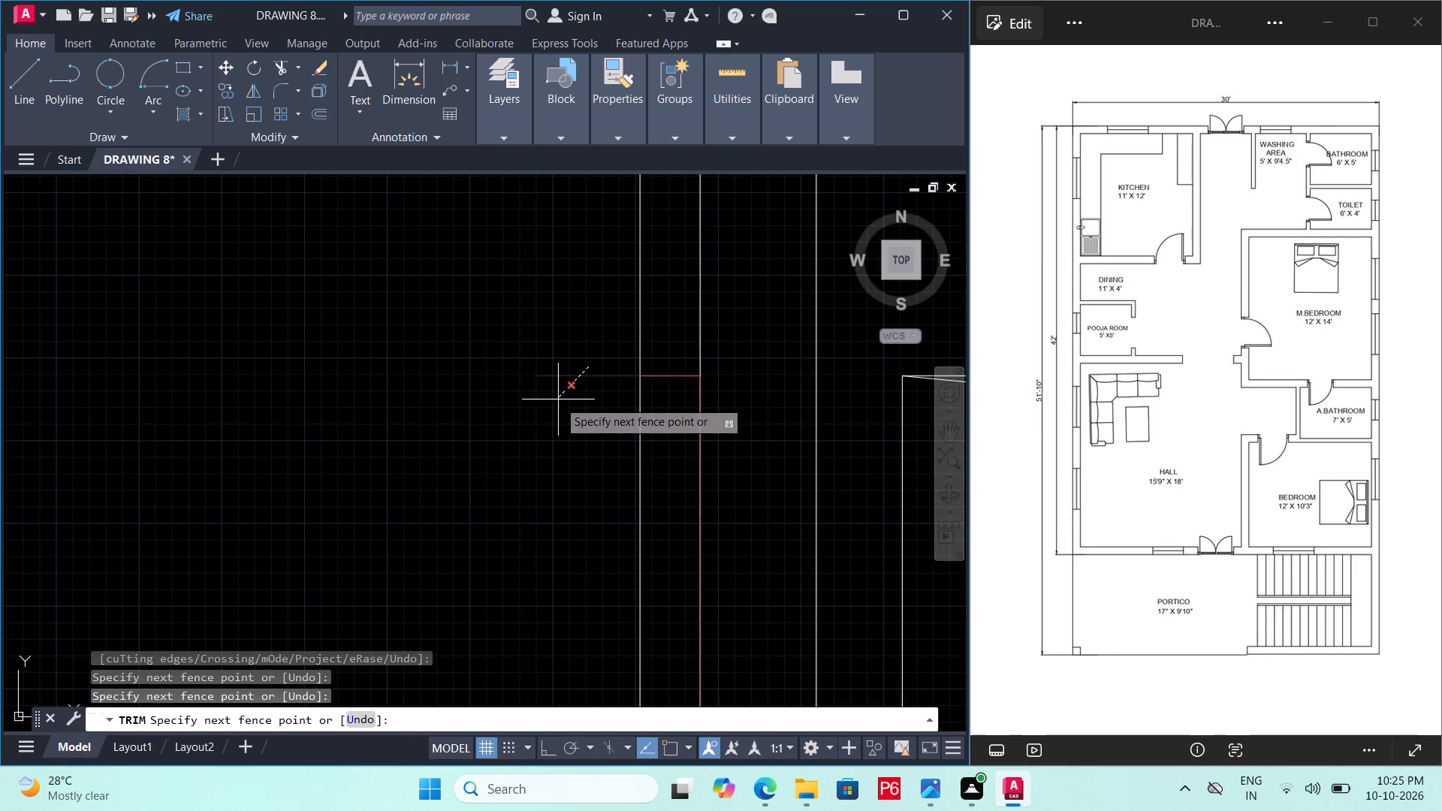
click(558, 400)
key(Escape)
middle_click(445, 469)
key(ctrl+s)
key(ctrl+s)
middle_drag(440, 469, 195, 430)
scroll(413, 381, down, 1)
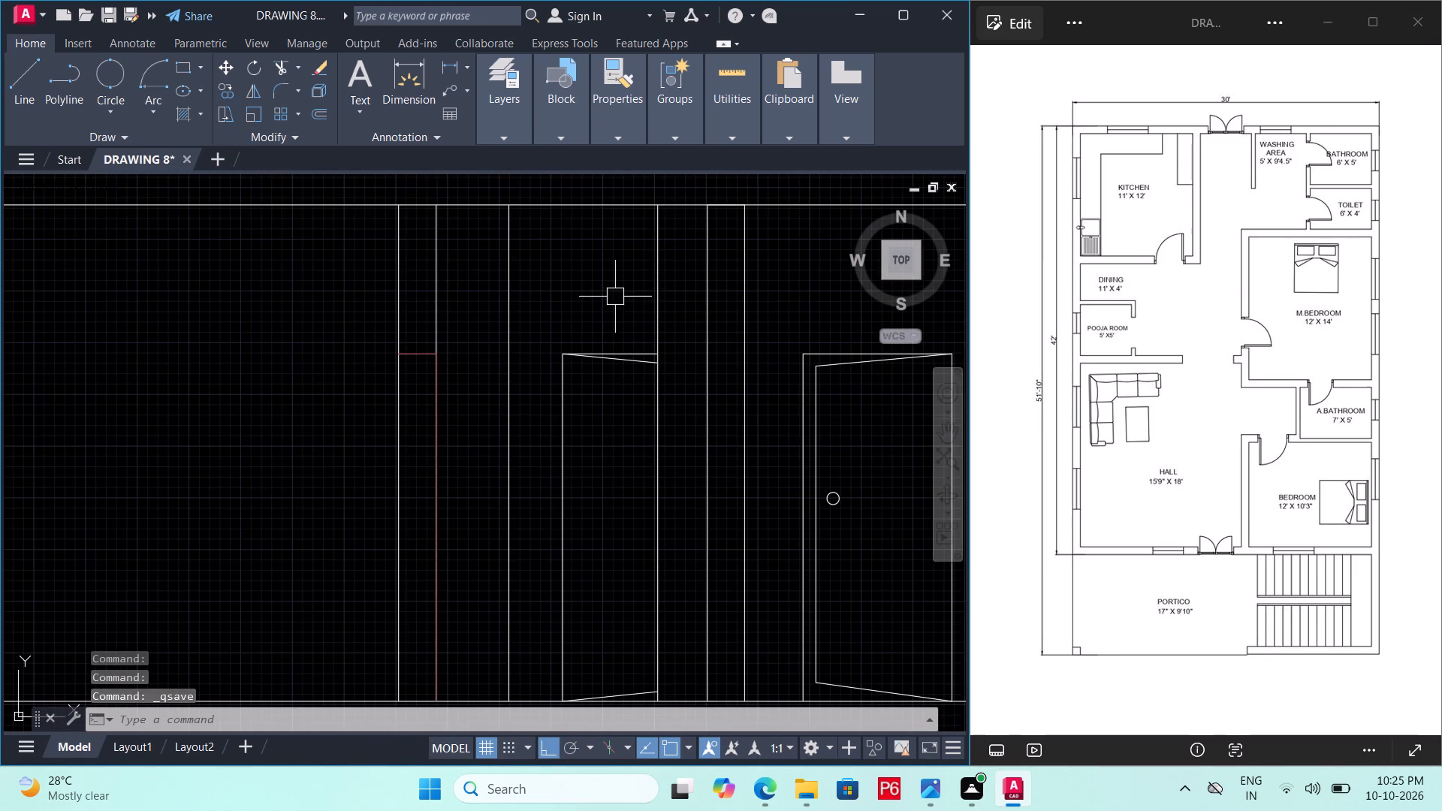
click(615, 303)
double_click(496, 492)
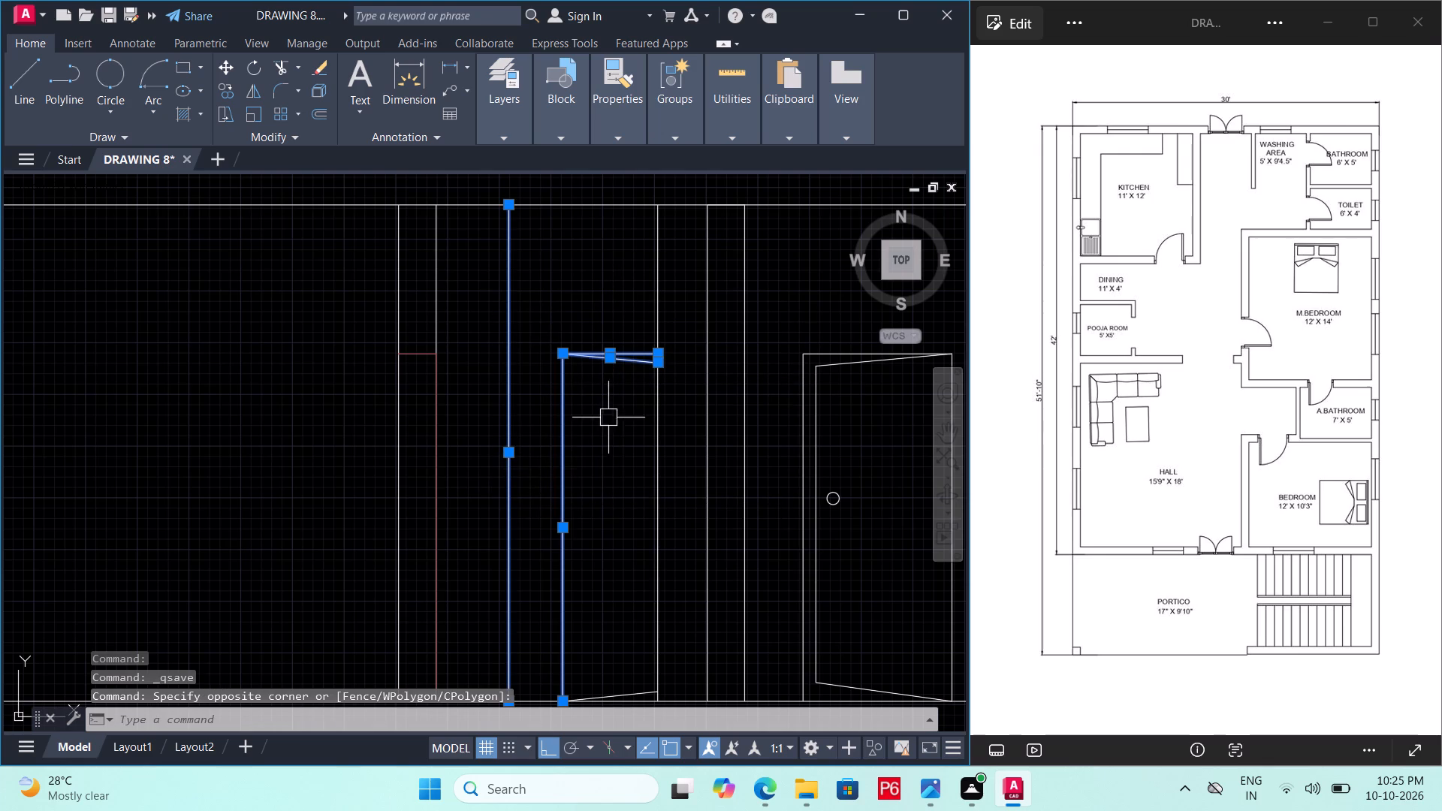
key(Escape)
Move the ajar door leaf lines and the full door with its frame and knob in the section to the window layer, and save.
click(628, 297)
click(552, 421)
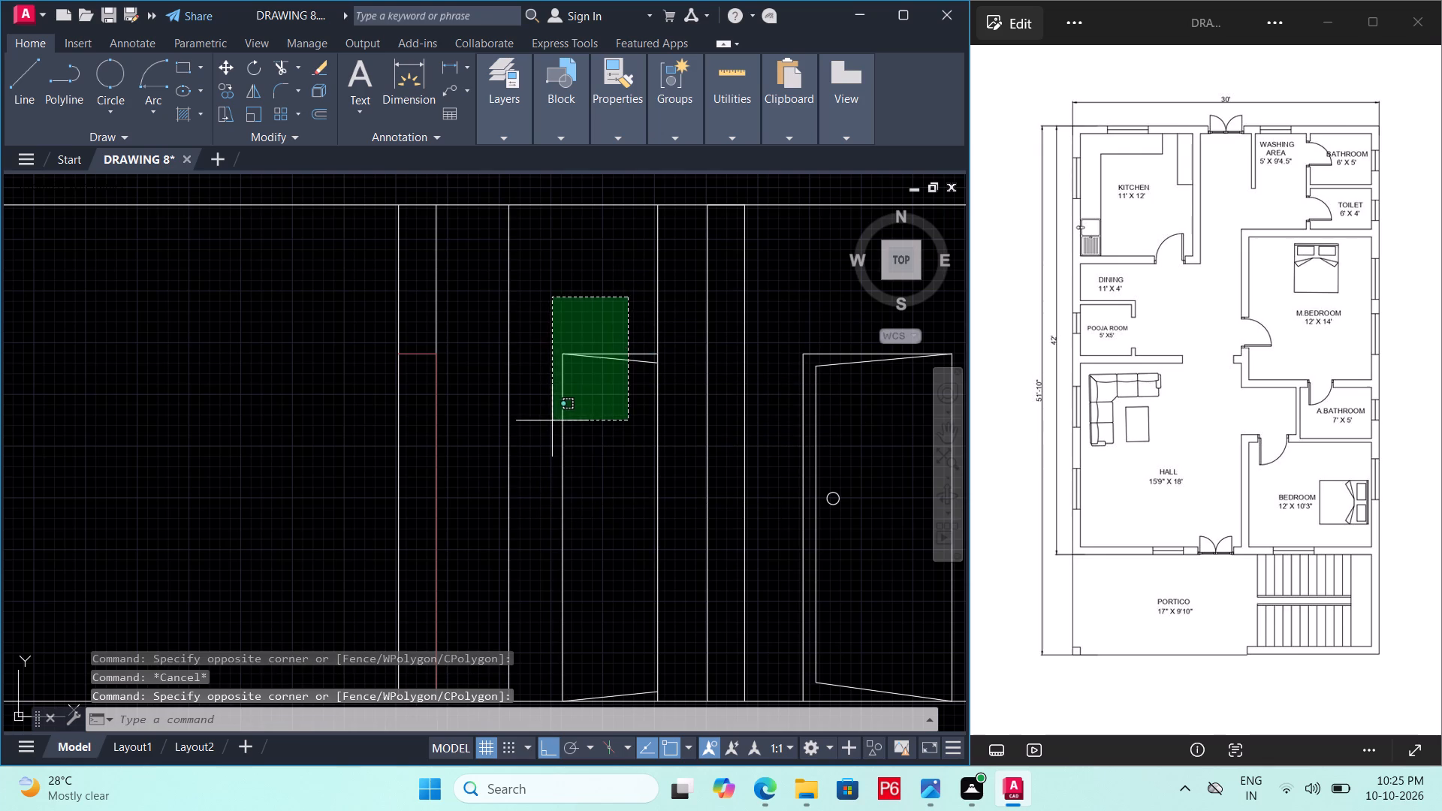
middle_drag(608, 523, 595, 425)
scroll(593, 526, up, 3)
middle_drag(641, 604, 608, 381)
scroll(632, 538, down, 1)
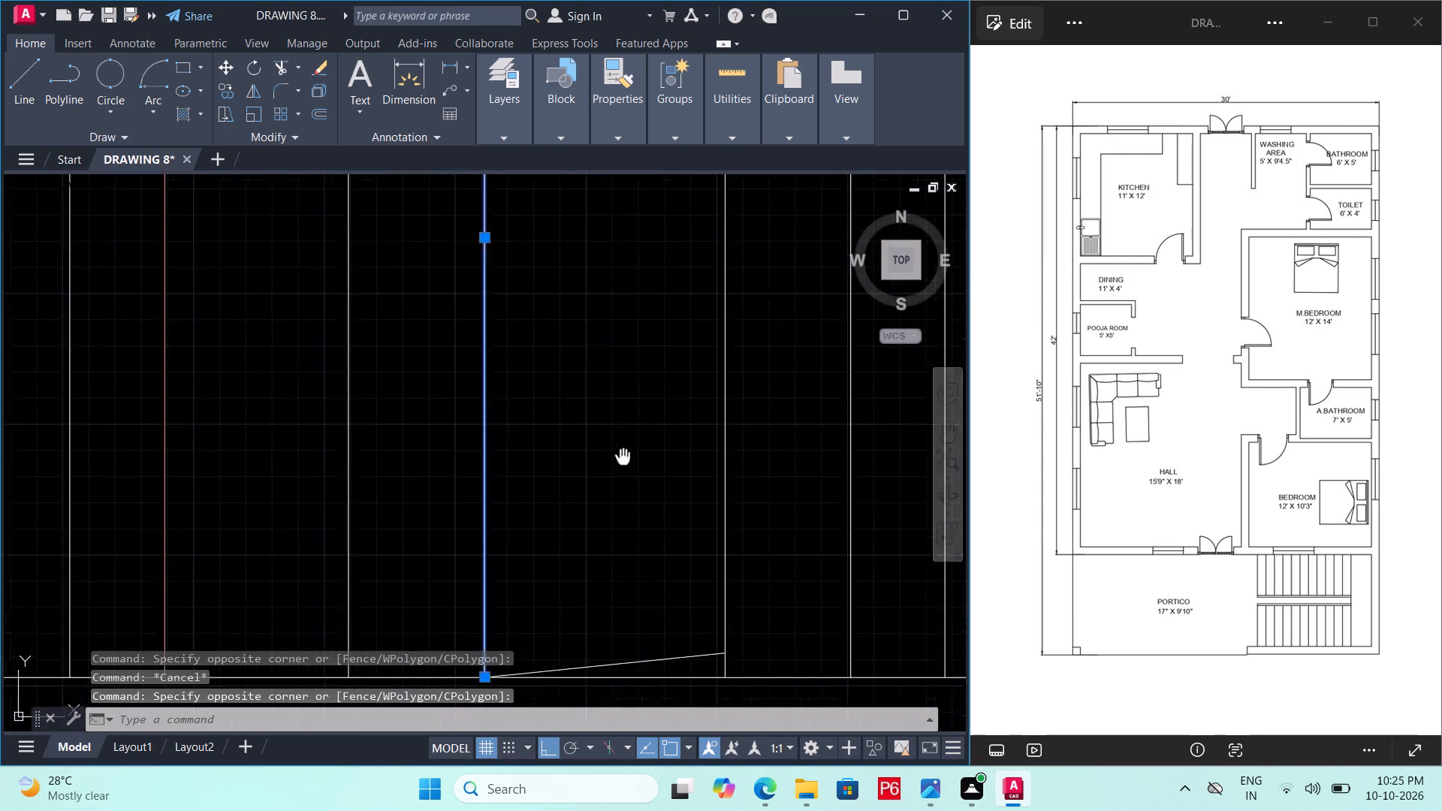
middle_drag(608, 381, 595, 316)
click(643, 436)
middle_drag(608, 415, 594, 429)
scroll(599, 424, down, 1)
middle_drag(594, 429, 455, 533)
scroll(493, 502, down, 1)
middle_drag(644, 425, 600, 471)
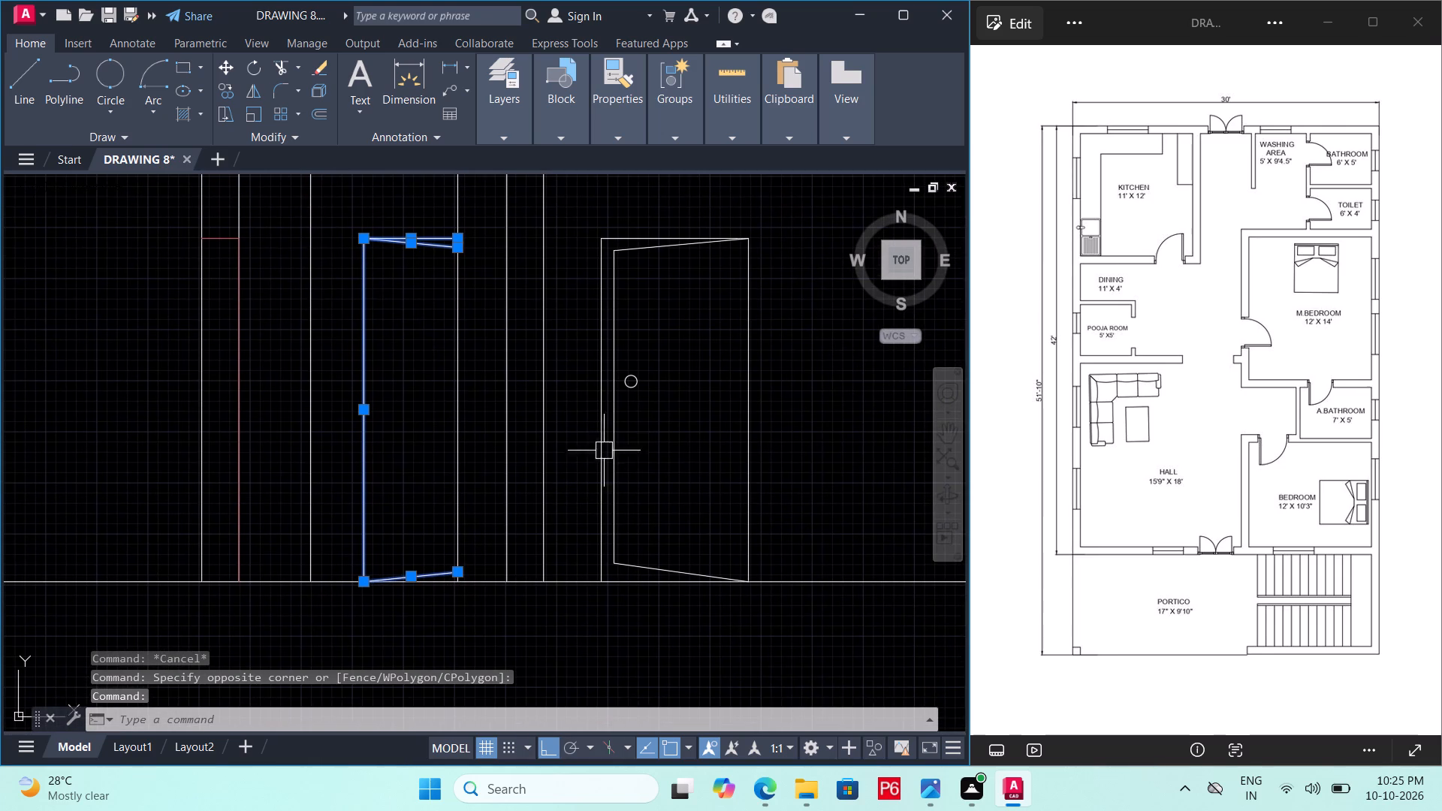
click(760, 213)
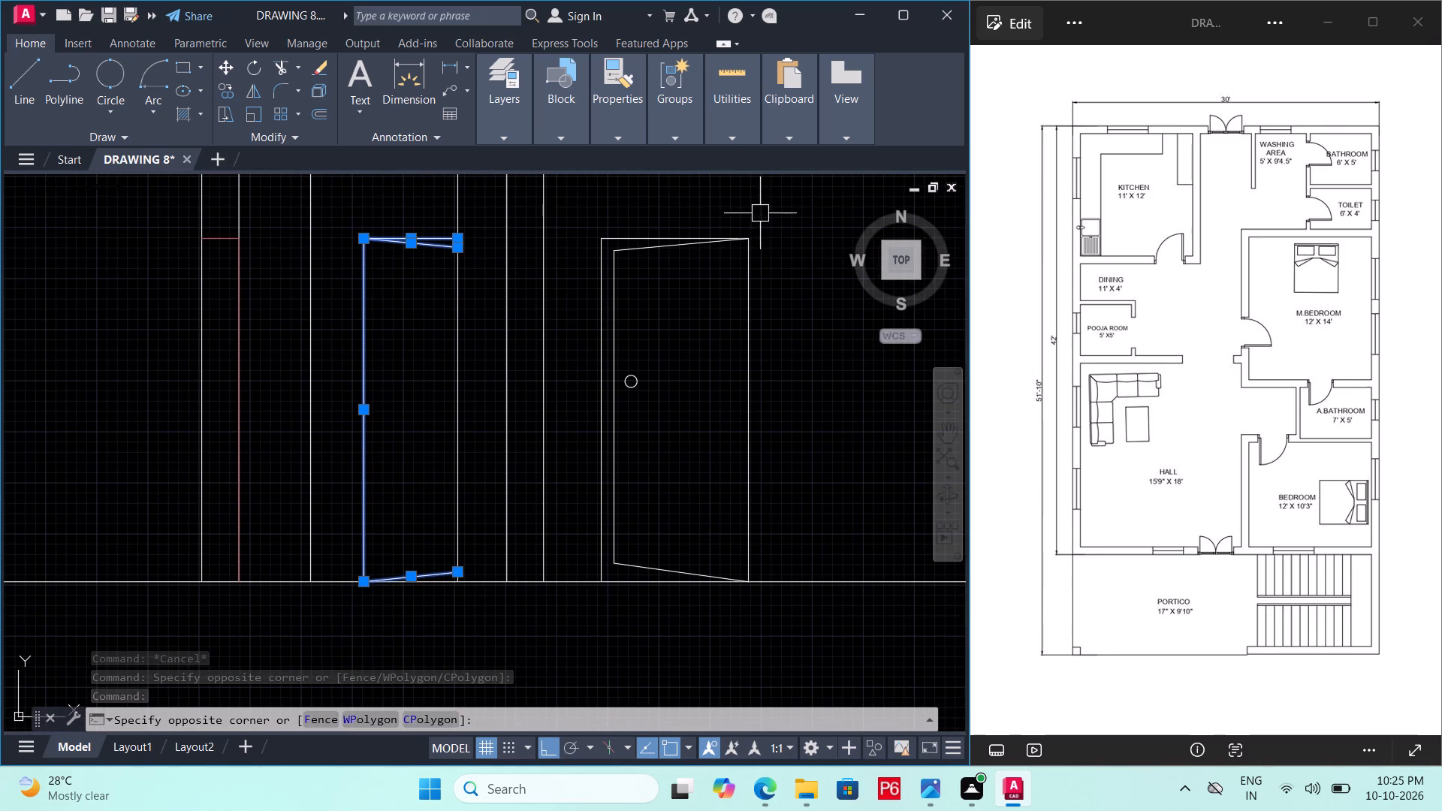
click(596, 390)
middle_drag(669, 541, 676, 416)
scroll(647, 459, up, 2)
click(651, 424)
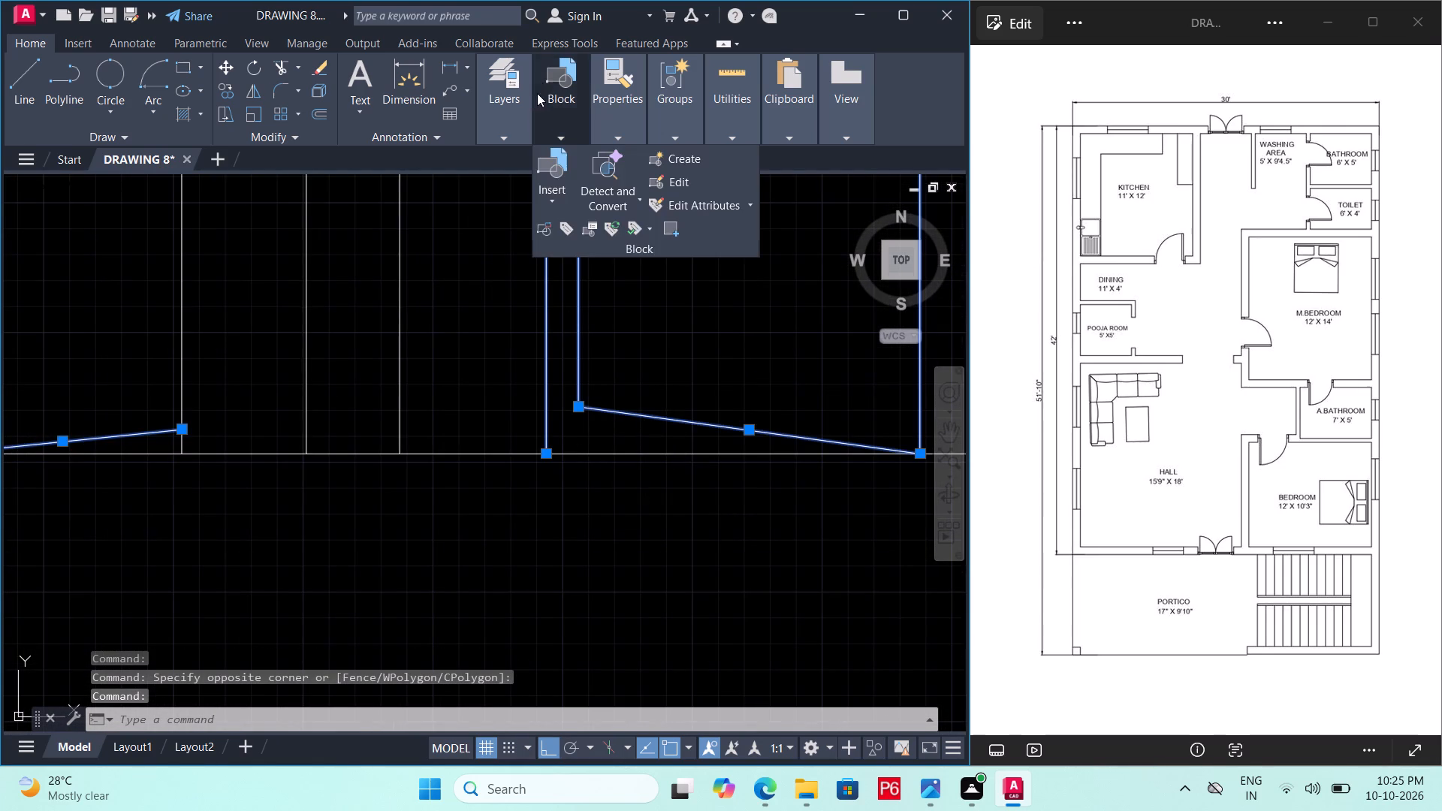
click(521, 124)
click(651, 159)
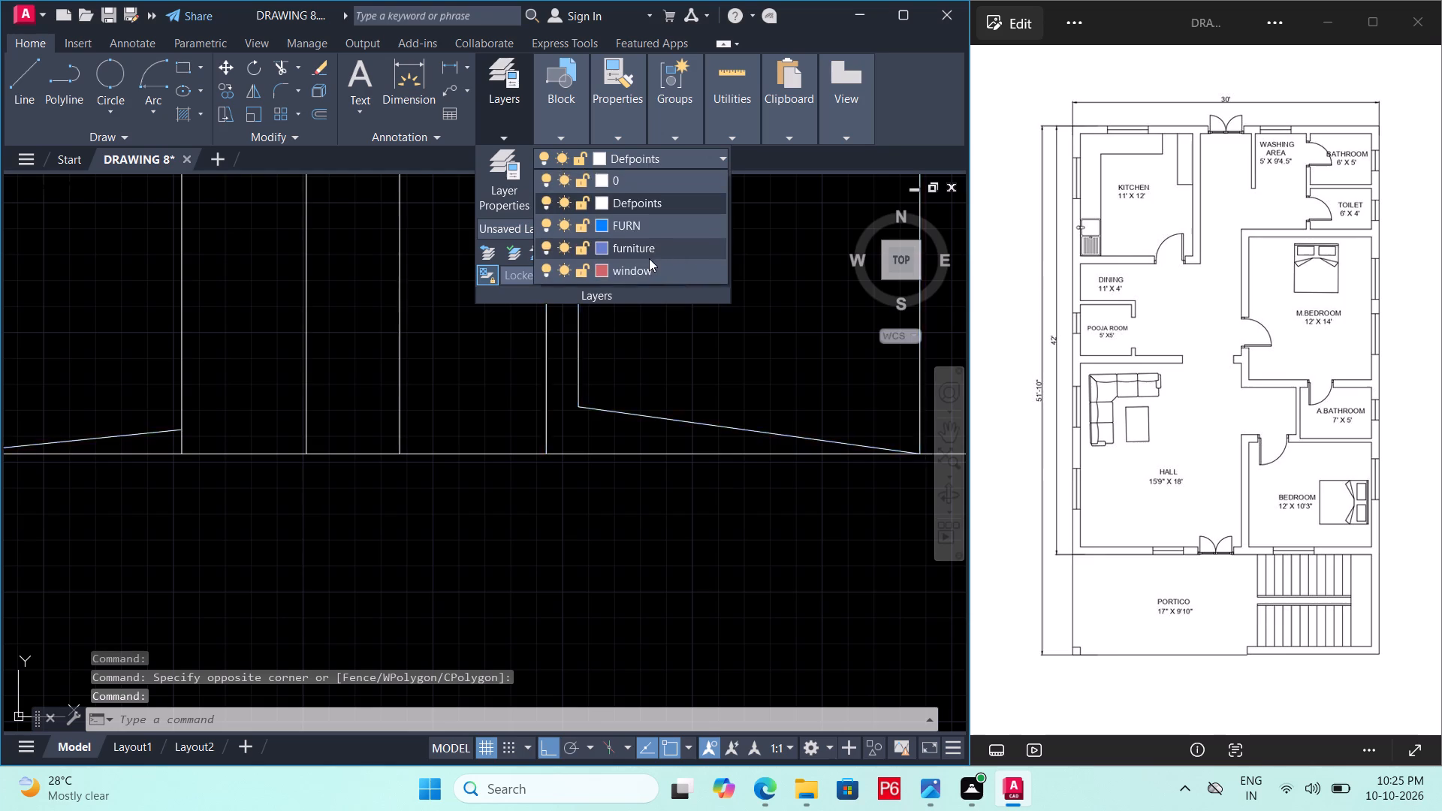
double_click(647, 275)
key(Escape)
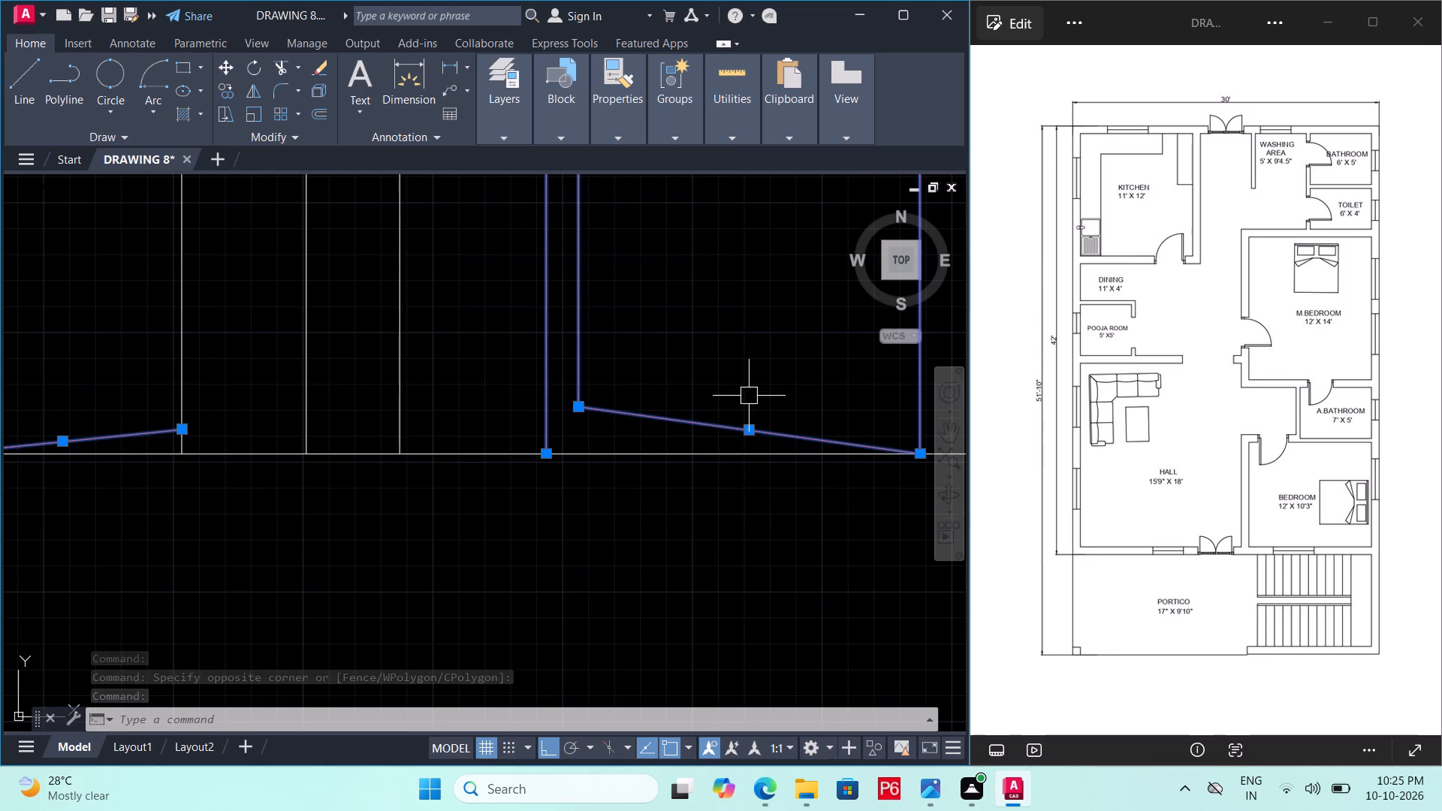
scroll(703, 409, down, 2)
middle_drag(694, 434, 683, 534)
scroll(694, 434, down, 1)
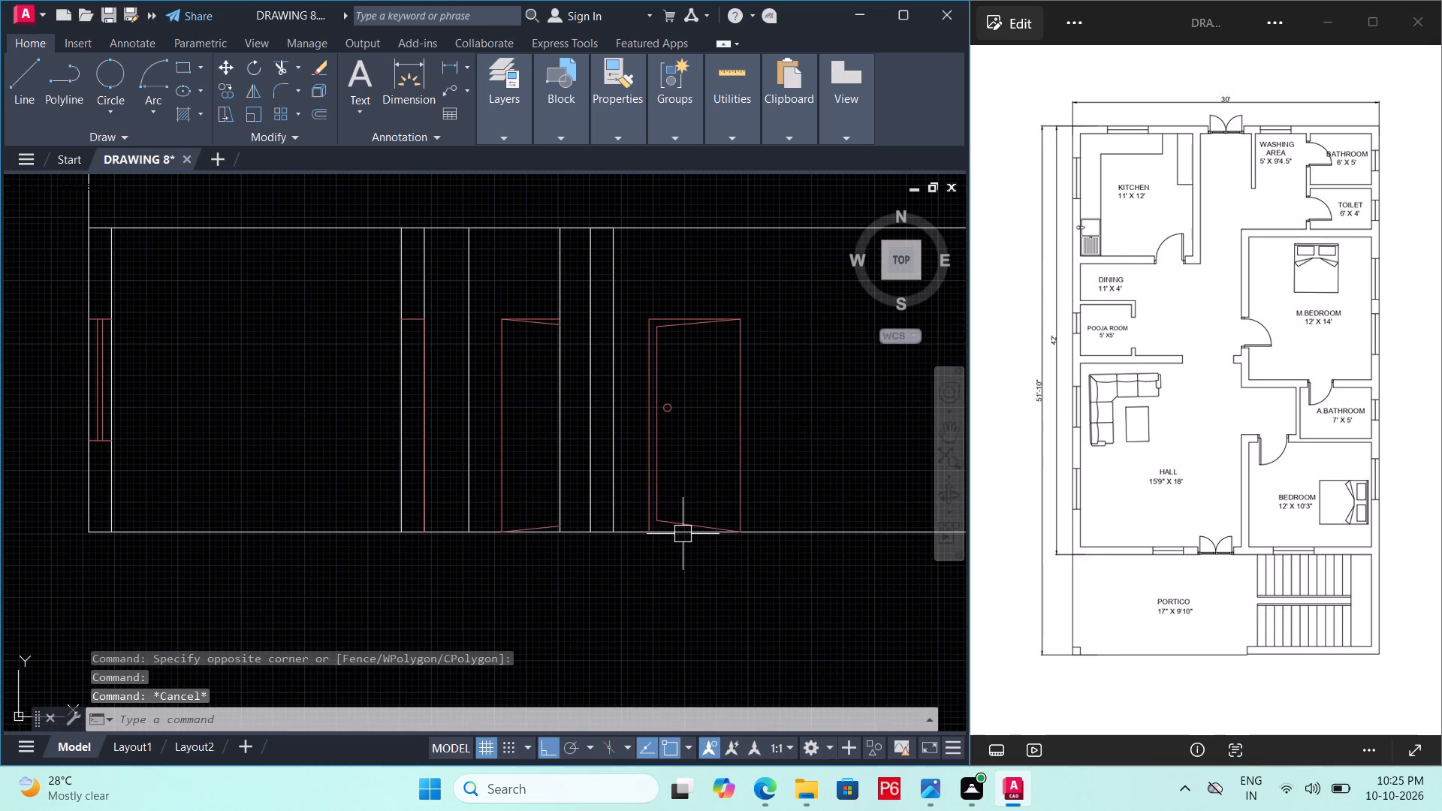
key(ctrl+s)
key(ctrl+s)
key(ctrl+s)
Examine the whole section below the floor plan, including the base of its leftmost wall, for anything still missing.
scroll(615, 481, down, 1)
middle_drag(614, 481, 523, 508)
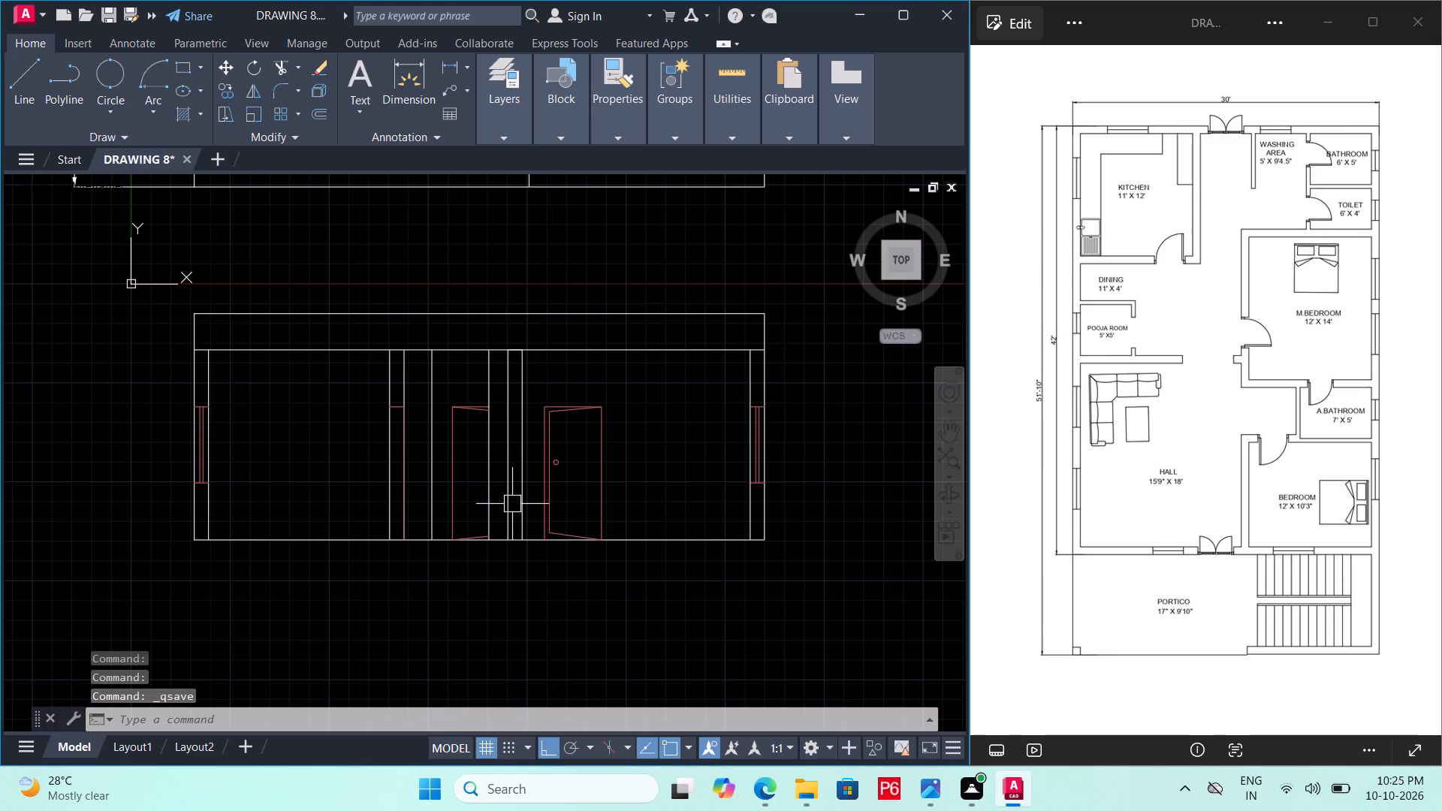
scroll(650, 472, down, 1)
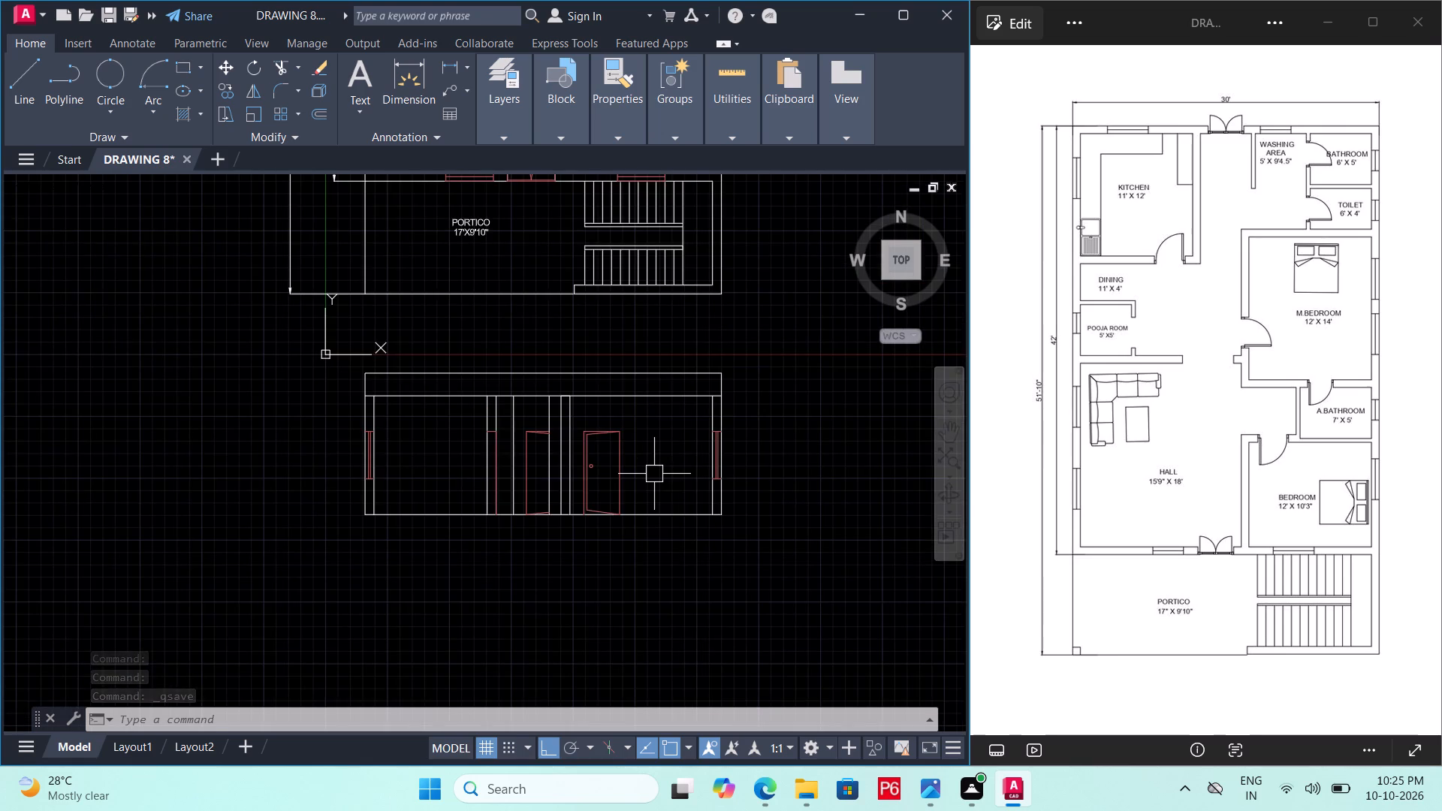
scroll(659, 478, down, 1)
scroll(653, 472, up, 2)
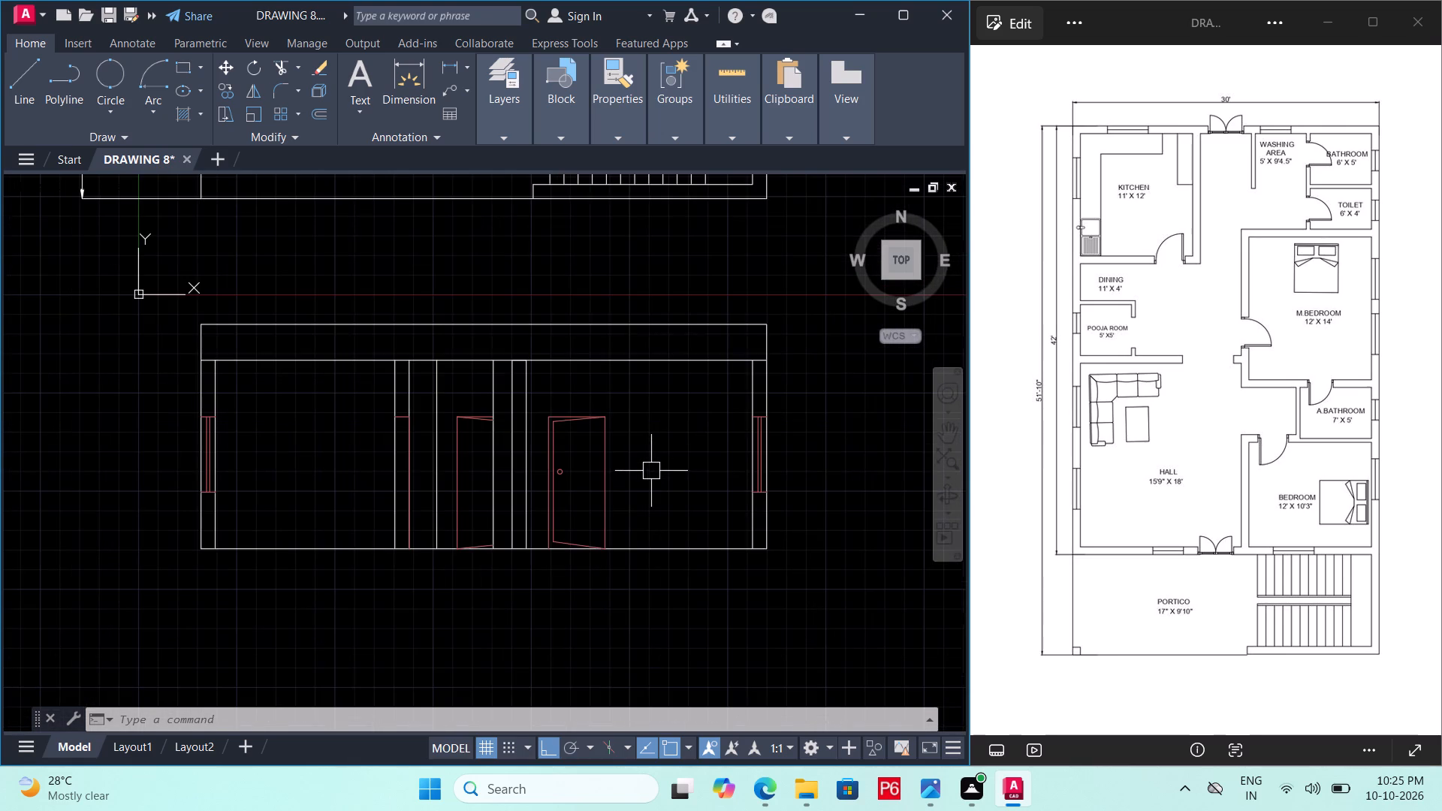
scroll(651, 471, down, 3)
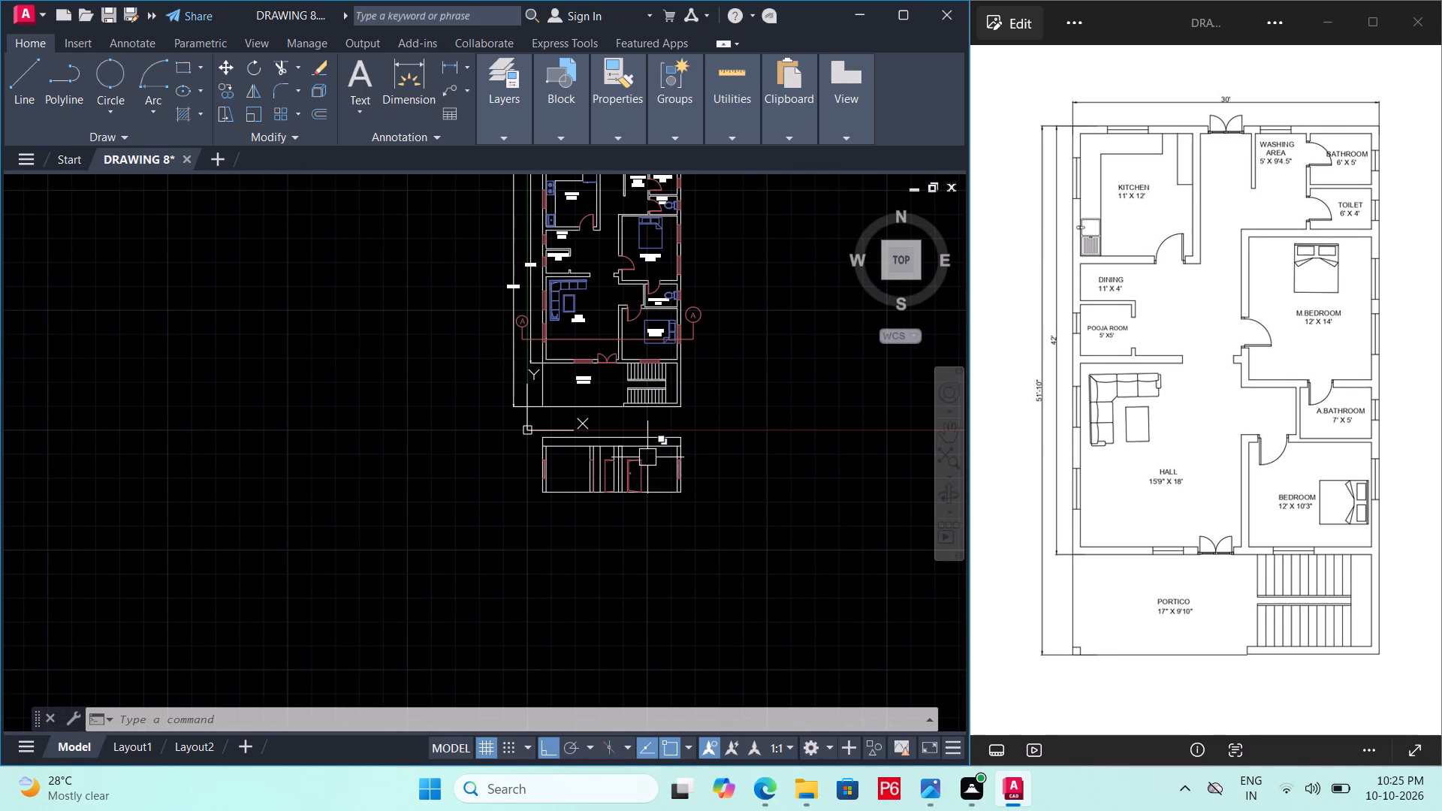
scroll(646, 457, up, 2)
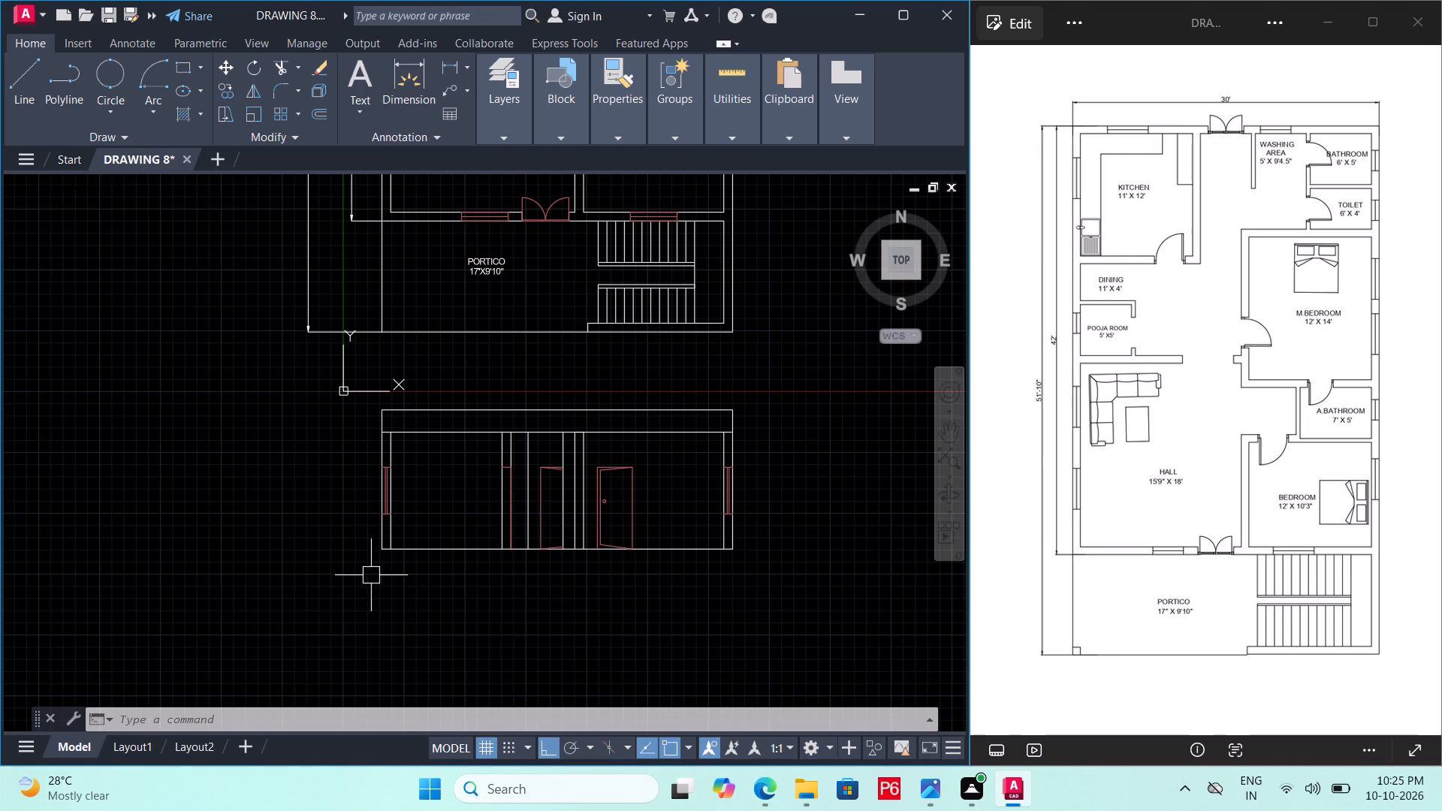
scroll(327, 570, up, 1)
scroll(417, 574, up, 2)
middle_drag(418, 560, 417, 530)
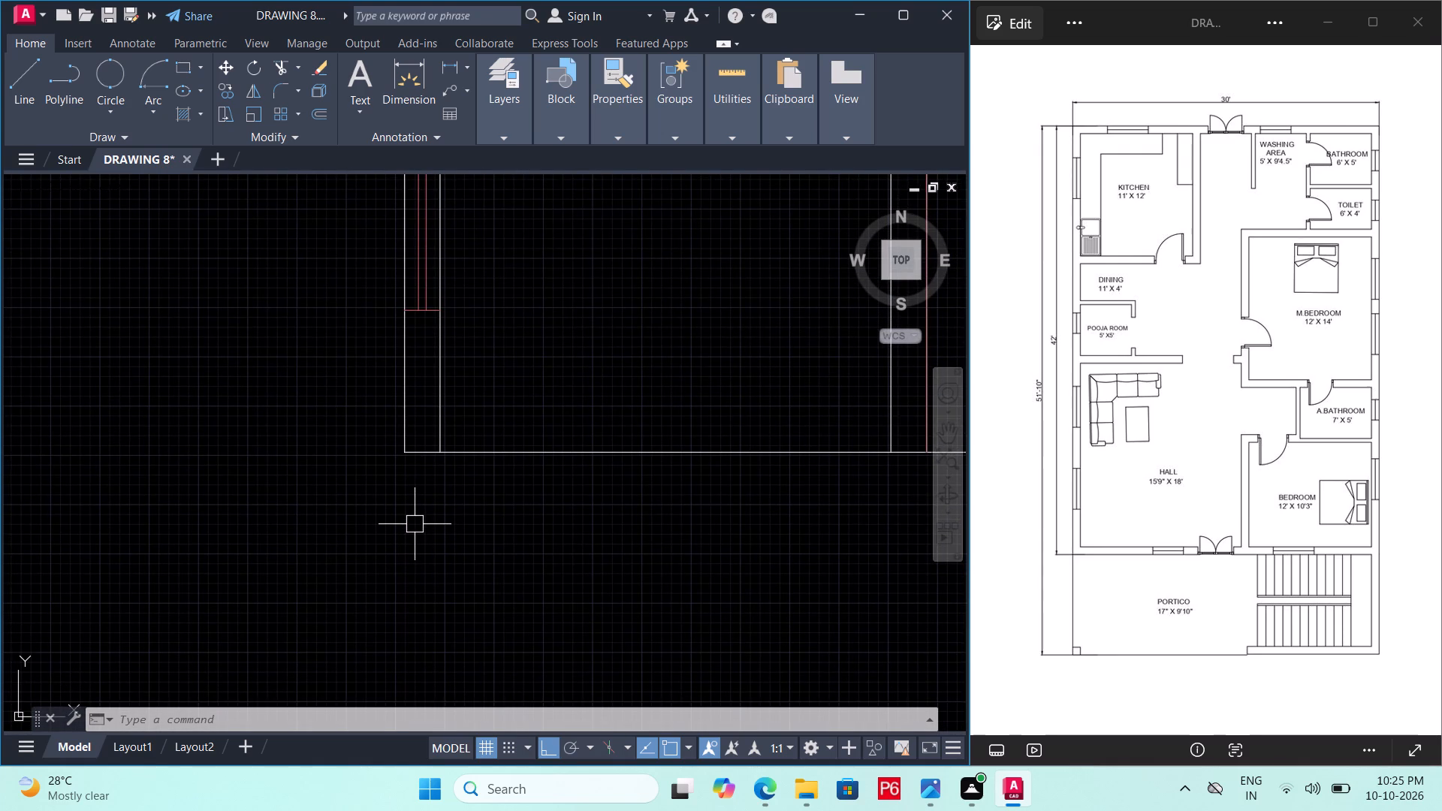
Save the drawing.
key(ctrl+s)
key(ctrl+s)
key(ctrl+s)
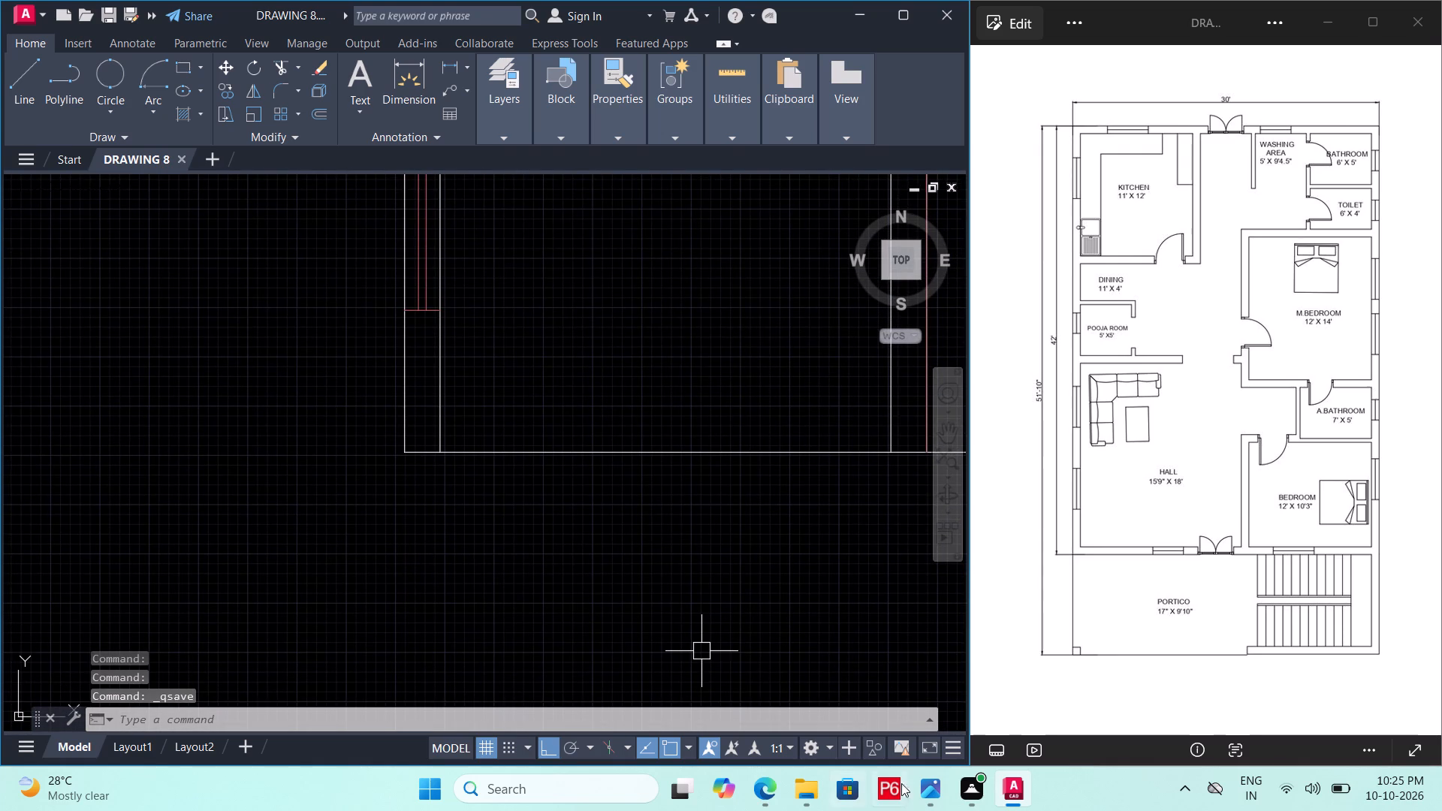
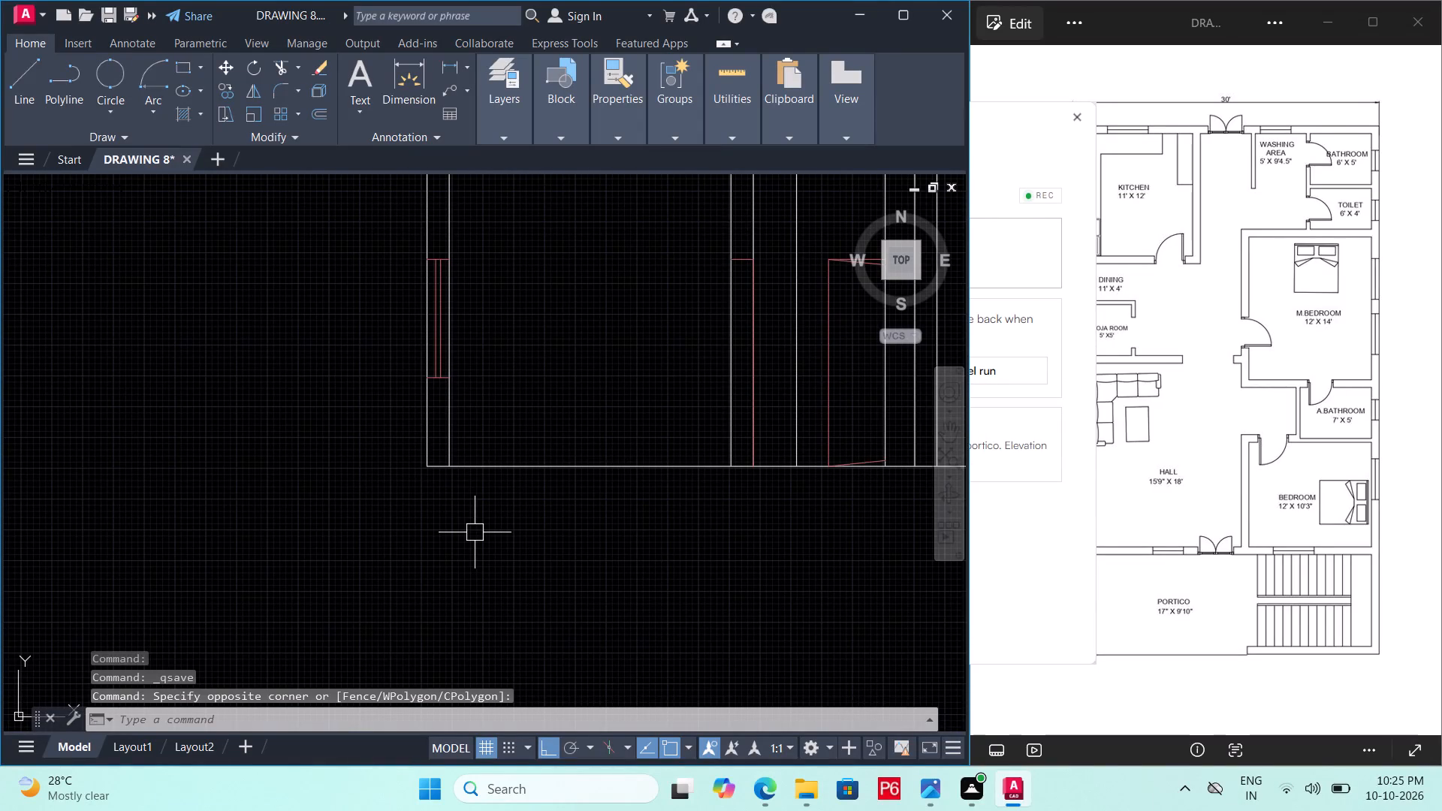
Save the drawing.
key(Escape)
key(ctrl+s)
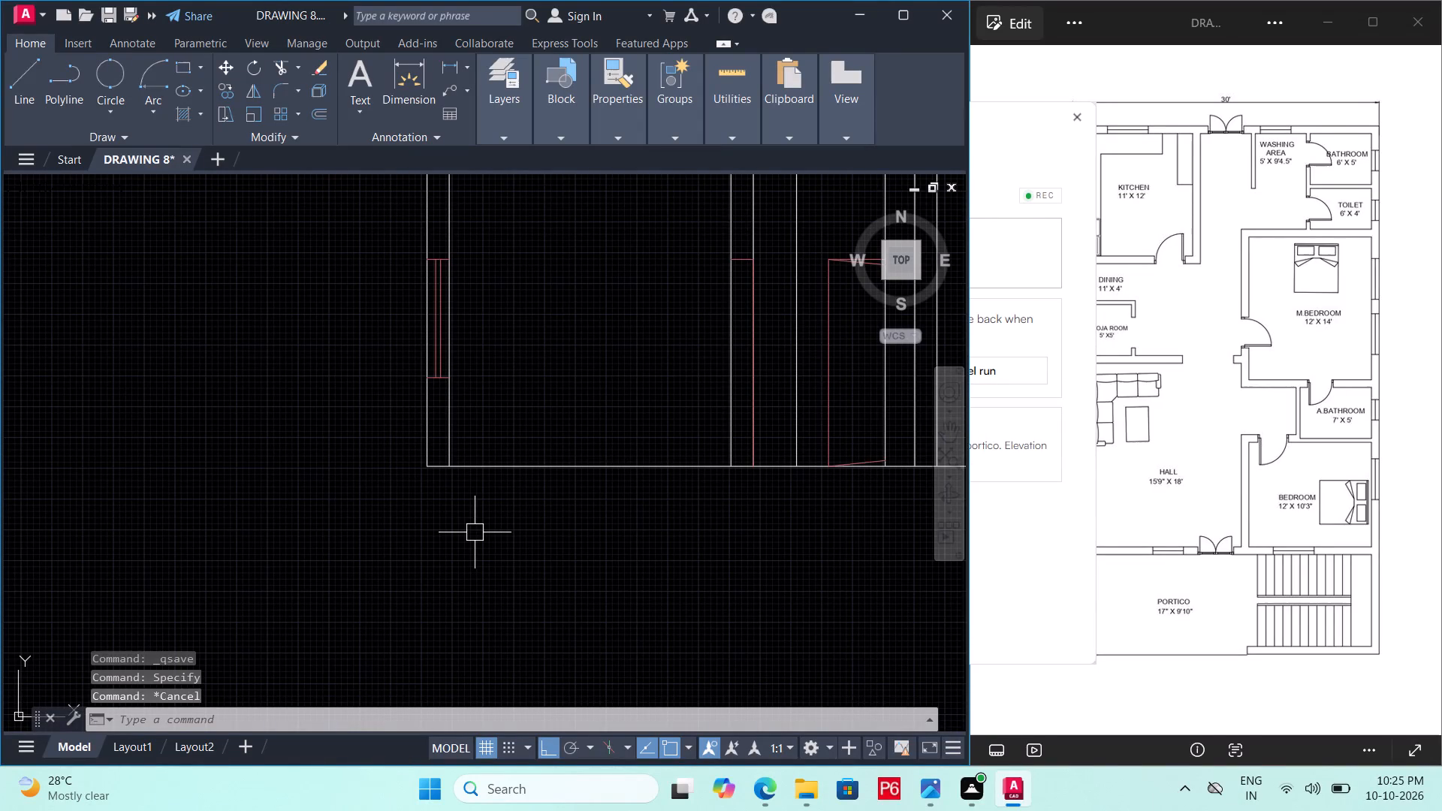
key(ctrl+s)
key(ctrl+s)
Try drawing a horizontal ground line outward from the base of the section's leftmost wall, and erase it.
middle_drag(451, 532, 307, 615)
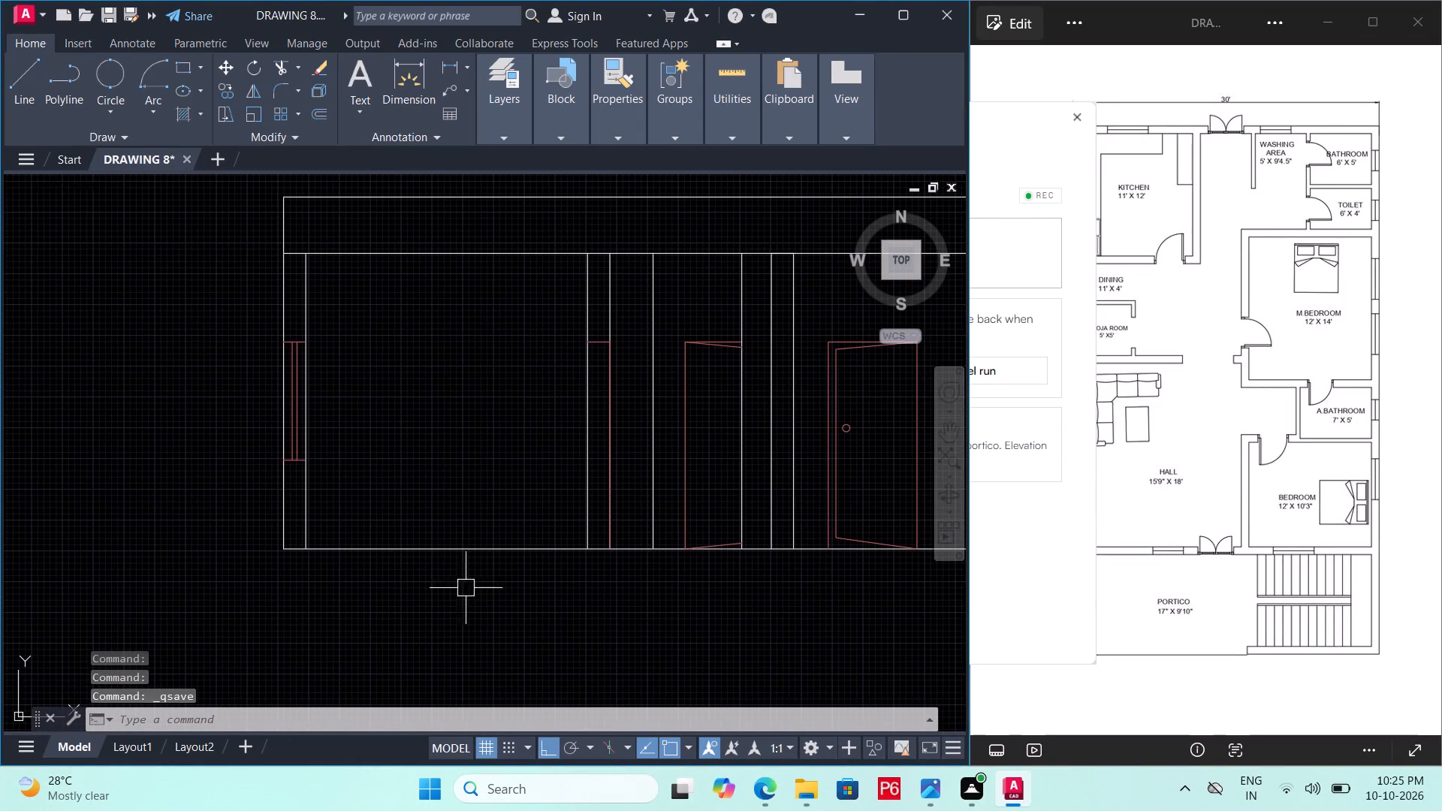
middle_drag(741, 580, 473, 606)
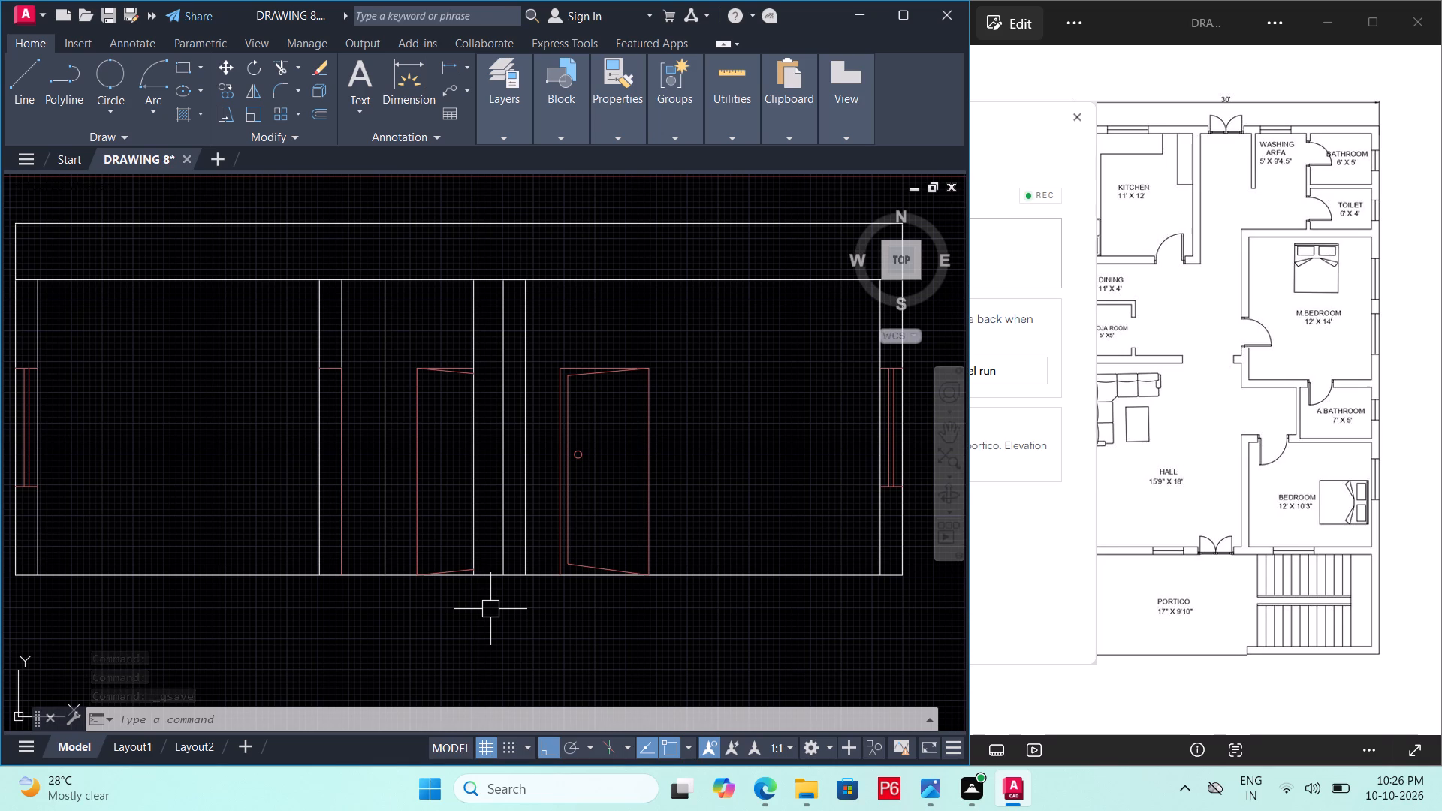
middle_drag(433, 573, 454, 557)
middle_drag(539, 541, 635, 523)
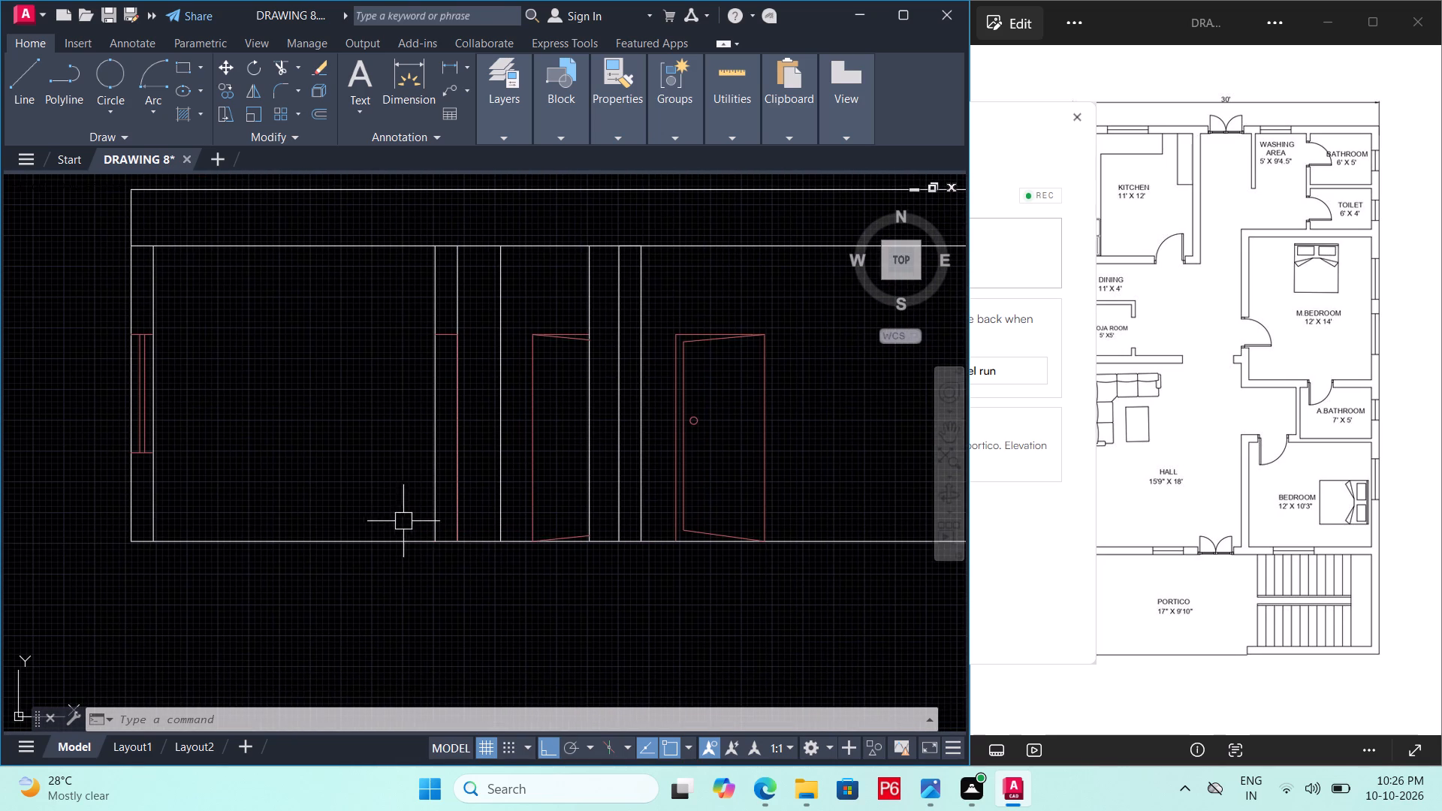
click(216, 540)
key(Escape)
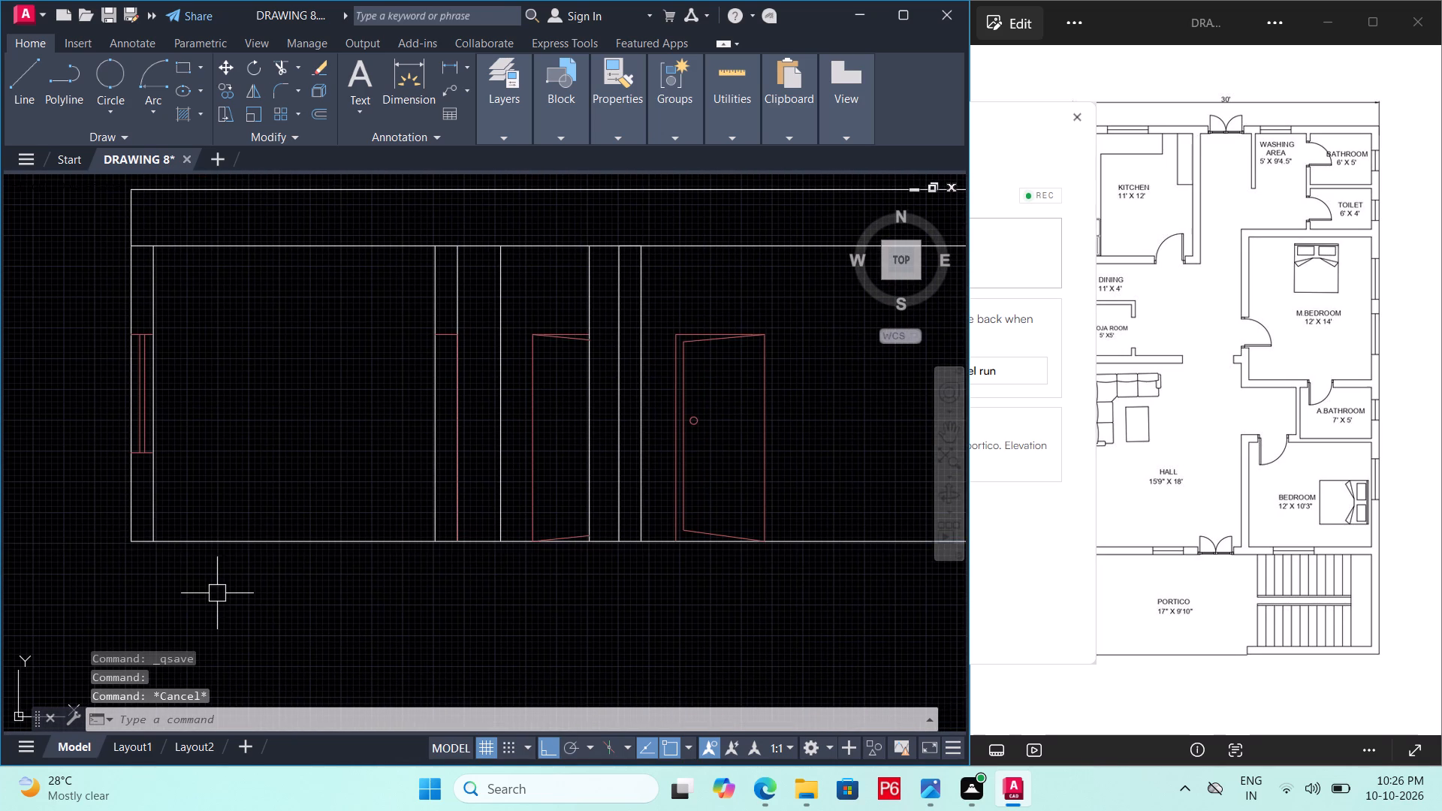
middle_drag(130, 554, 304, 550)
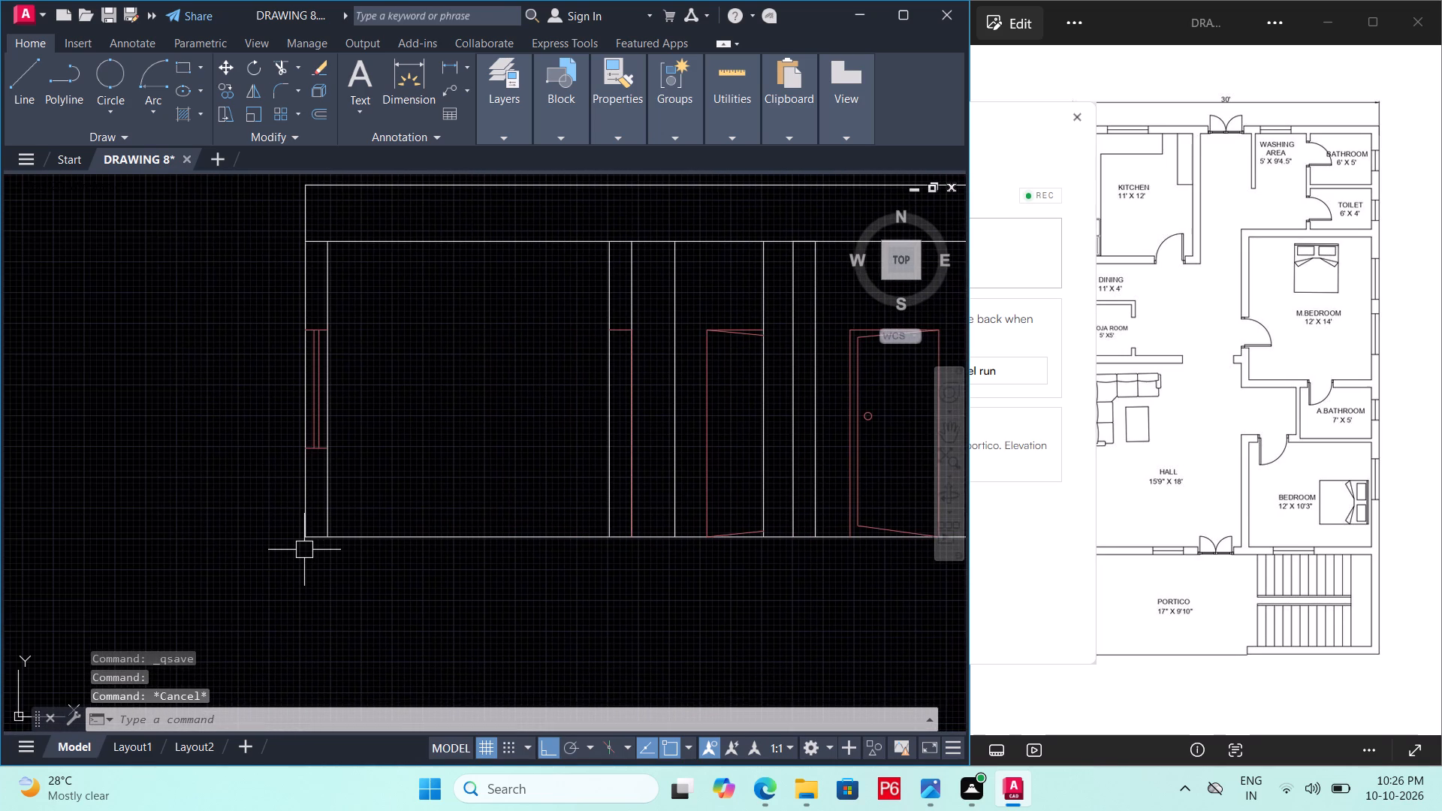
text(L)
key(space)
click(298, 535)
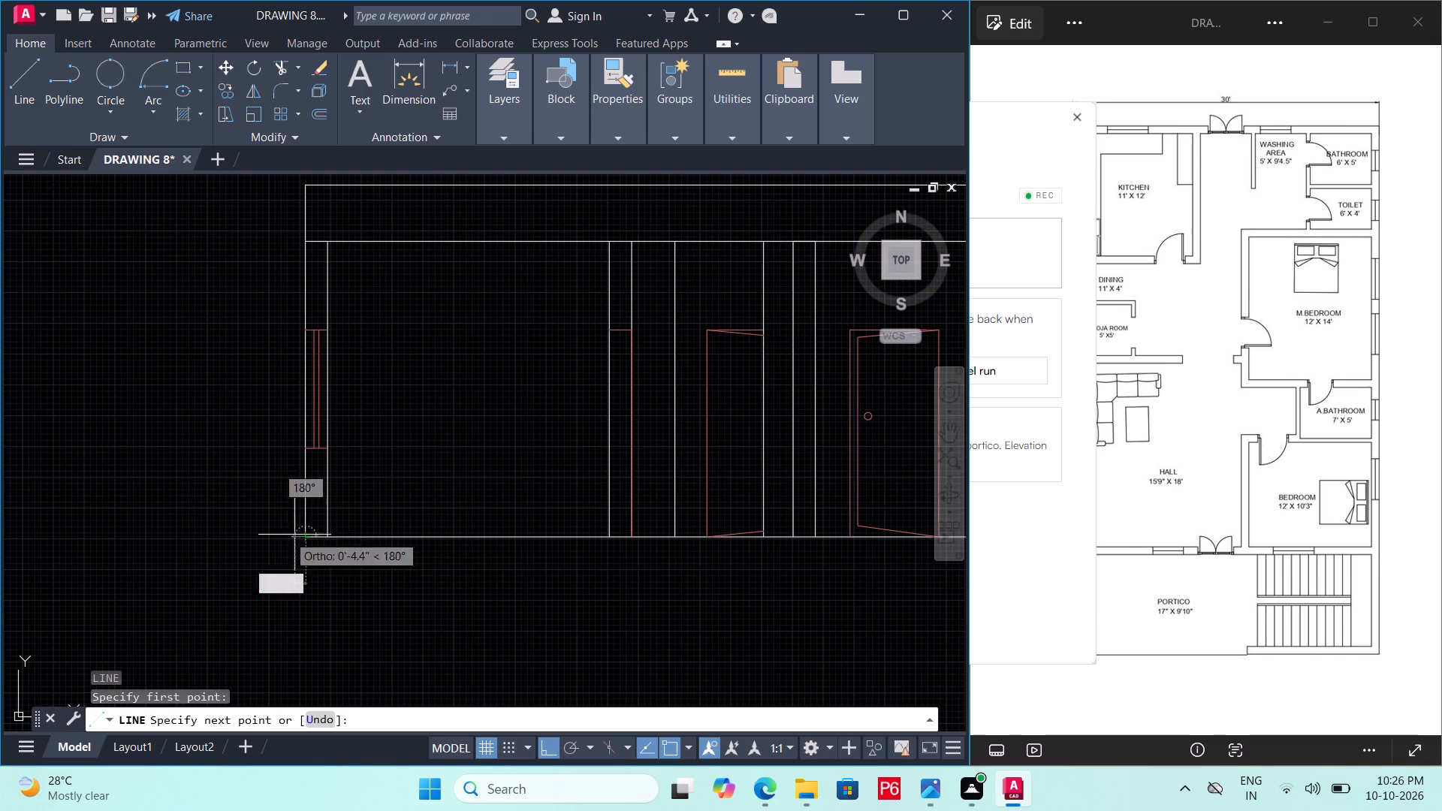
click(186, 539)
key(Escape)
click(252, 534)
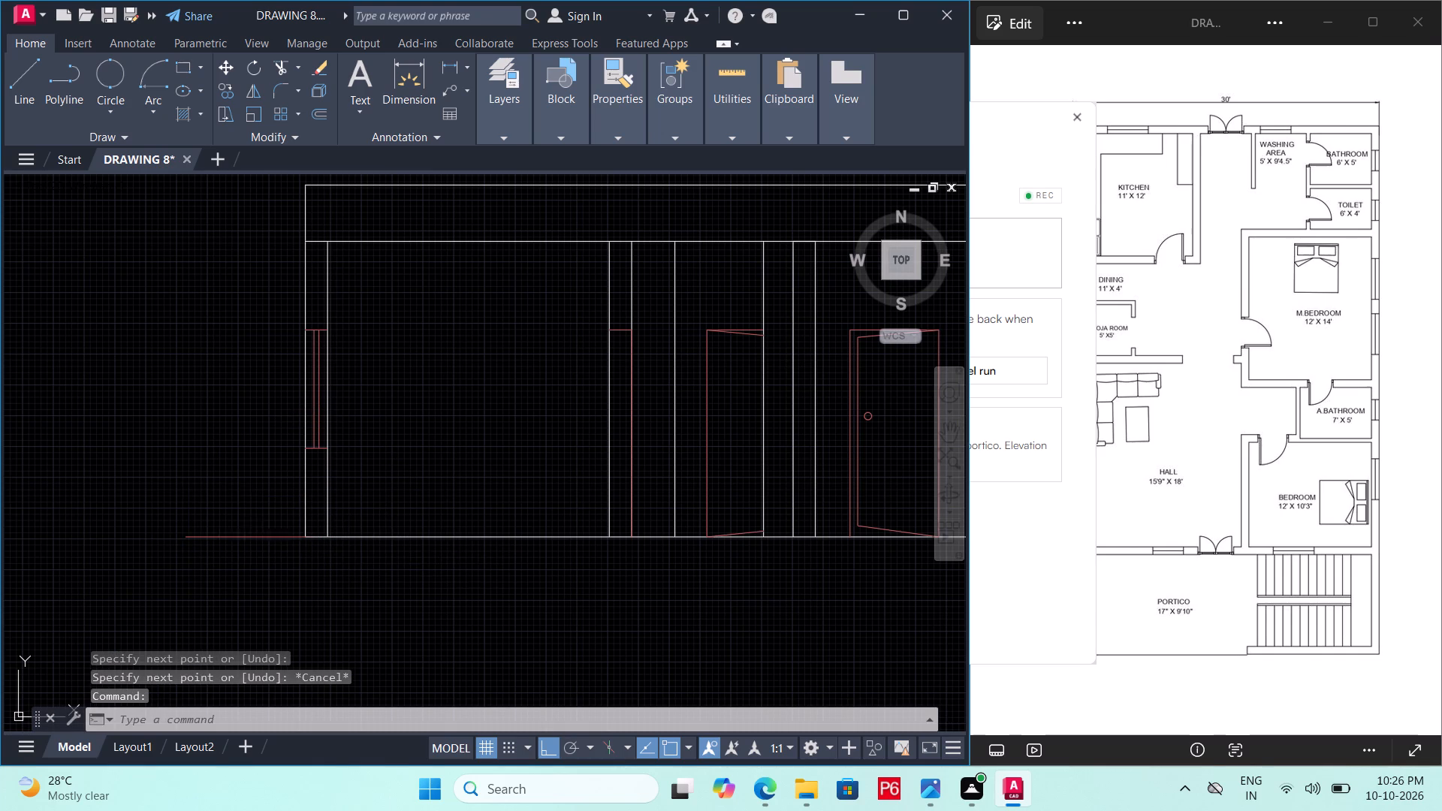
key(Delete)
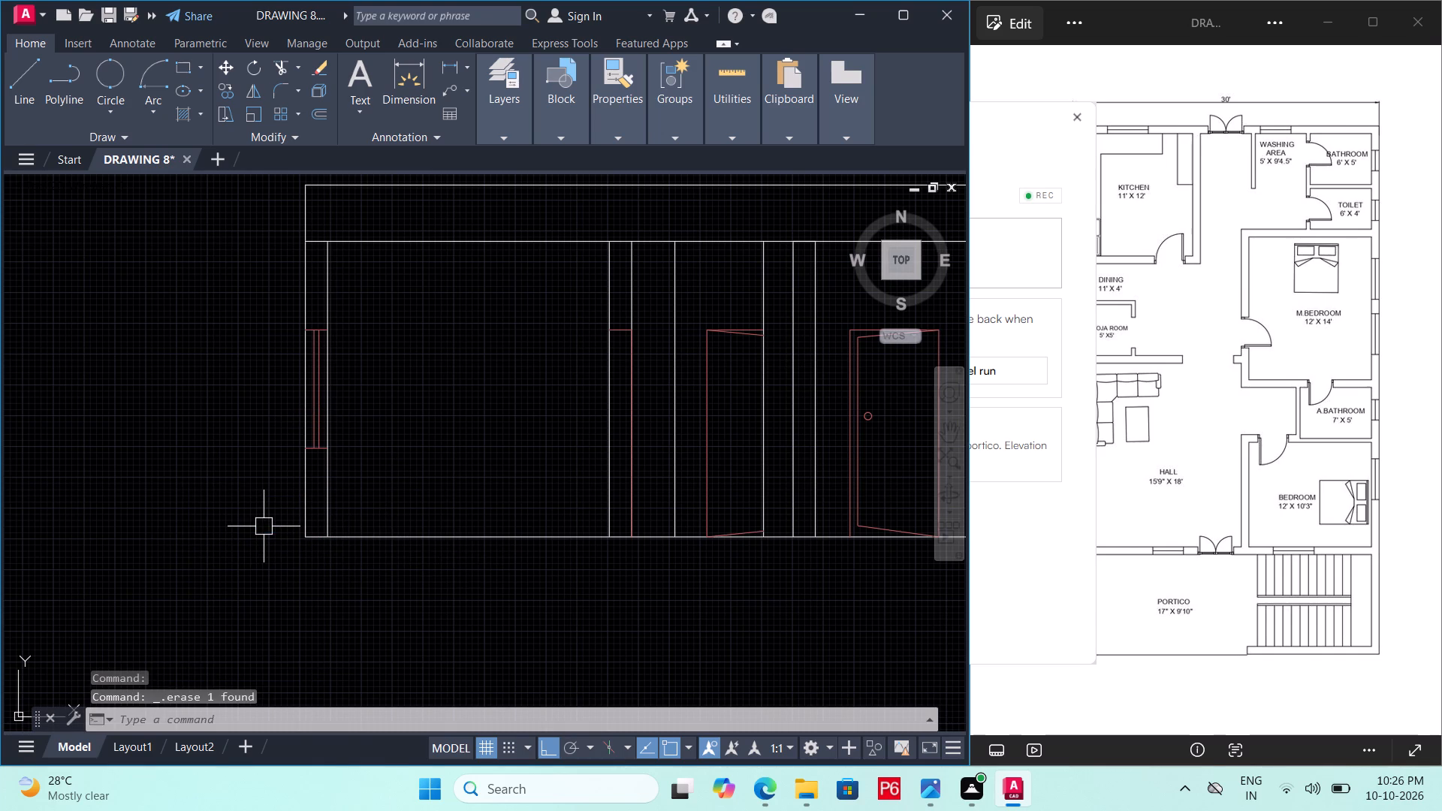
Extend the section's base line past the leftmost wall to a temporary vertical guide line, and erase the guide.
key(l)
key(space)
click(187, 500)
click(179, 584)
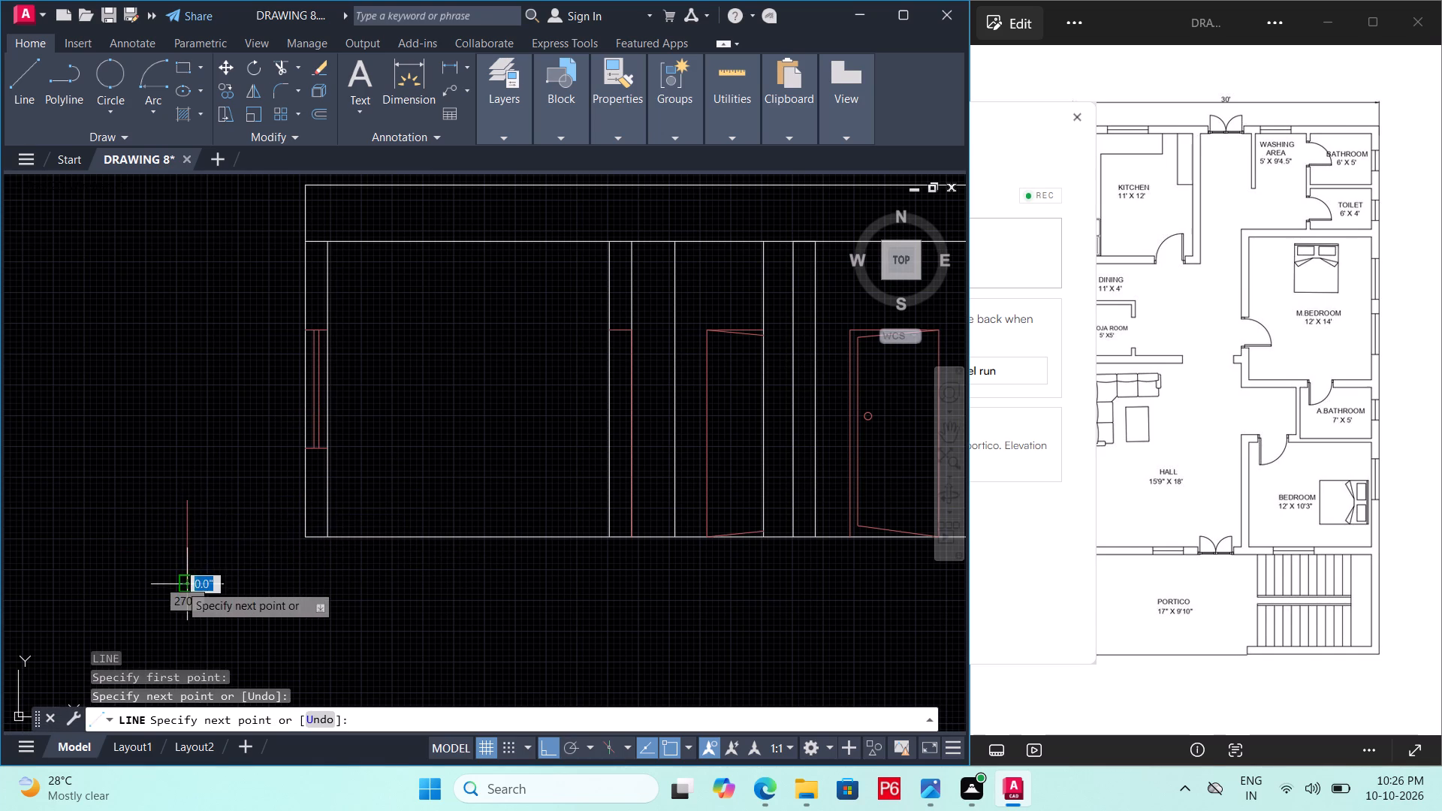
key(Escape)
text(EX)
key(space)
key(space)
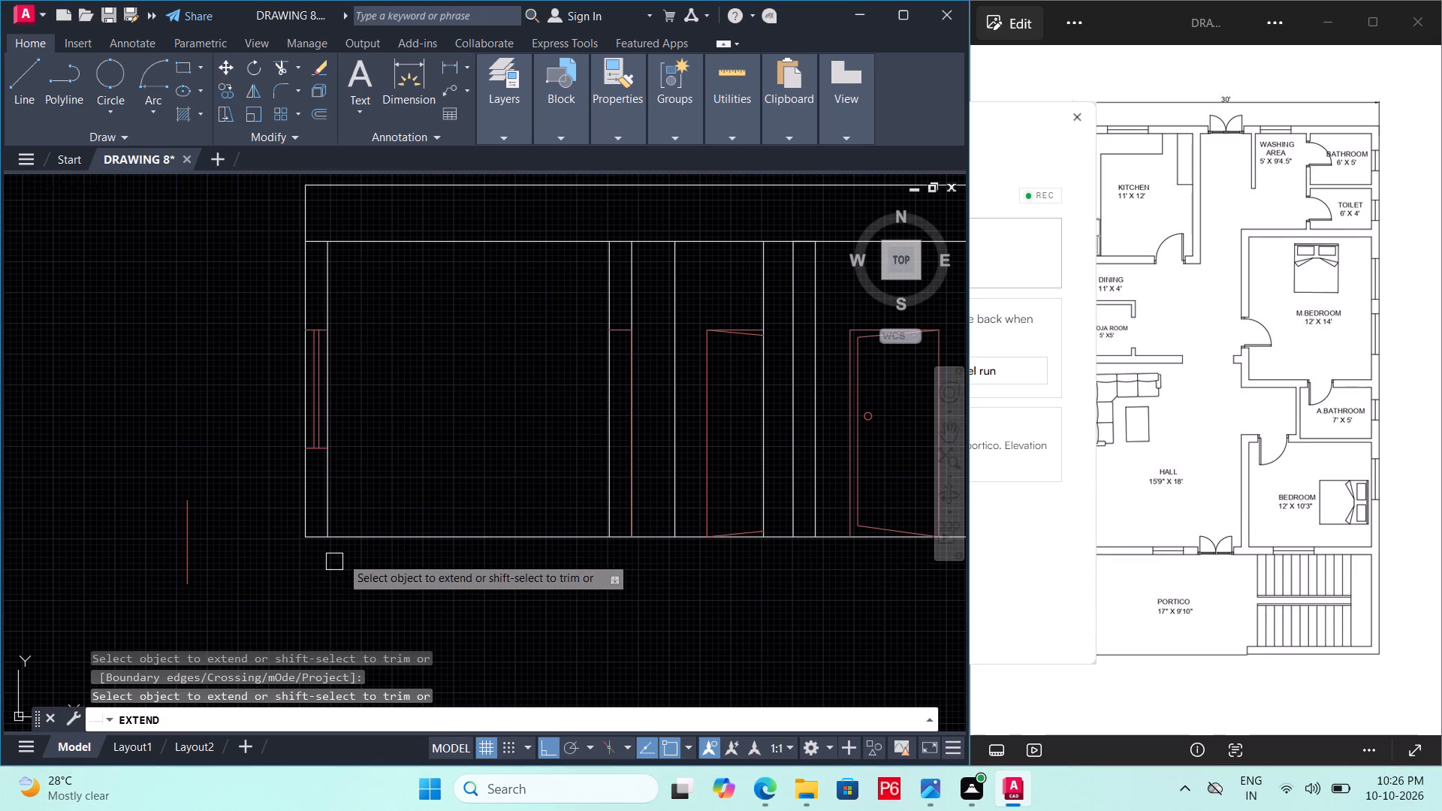
click(356, 540)
key(Escape)
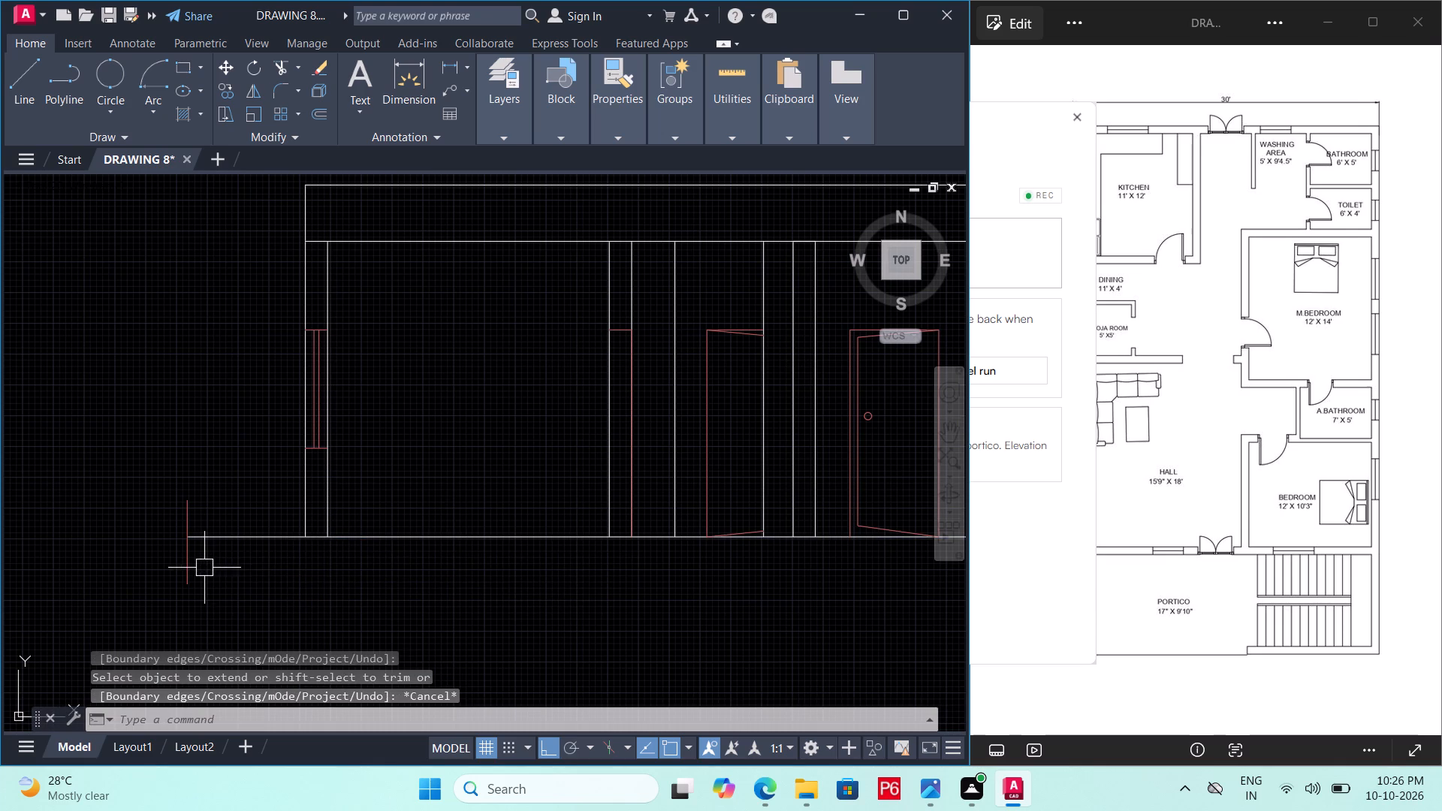
click(178, 574)
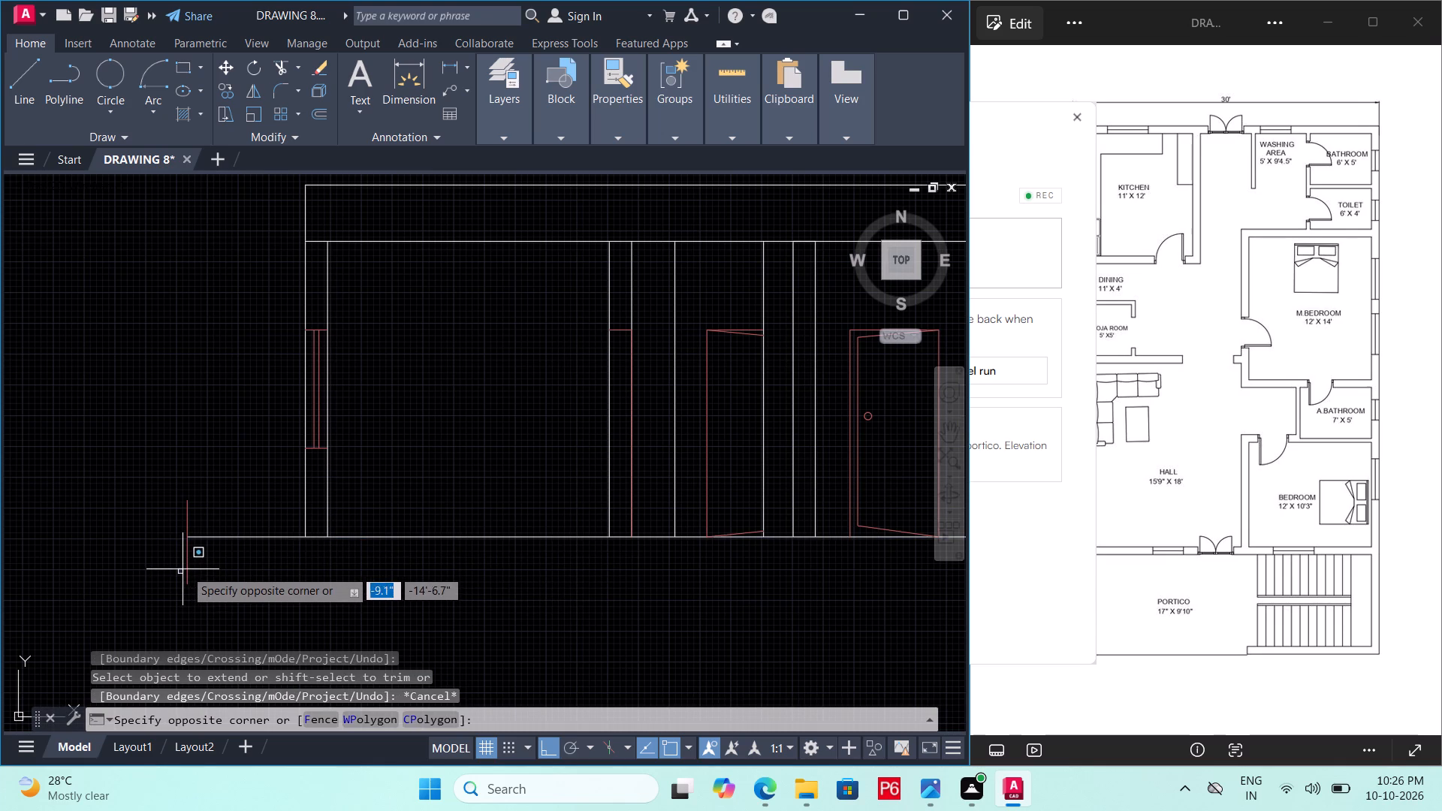
click(185, 569)
click(191, 567)
key(Delete)
Extend the section's base line past the rightmost wall to a temporary vertical guide line, and erase the guide.
middle_drag(318, 562, 34, 534)
scroll(29, 534, down, 1)
middle_click(391, 518)
scroll(546, 508, up, 1)
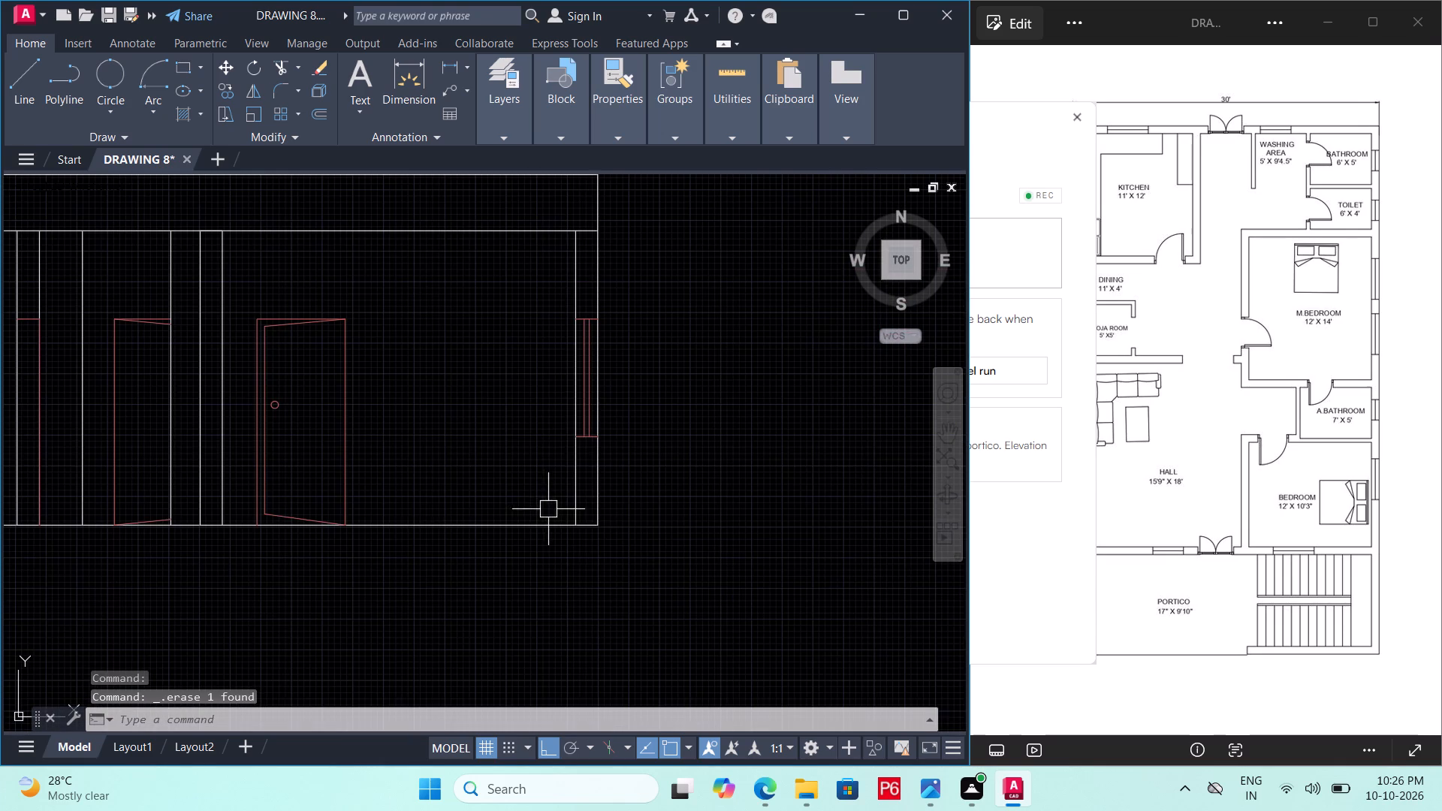
key(l)
key(space)
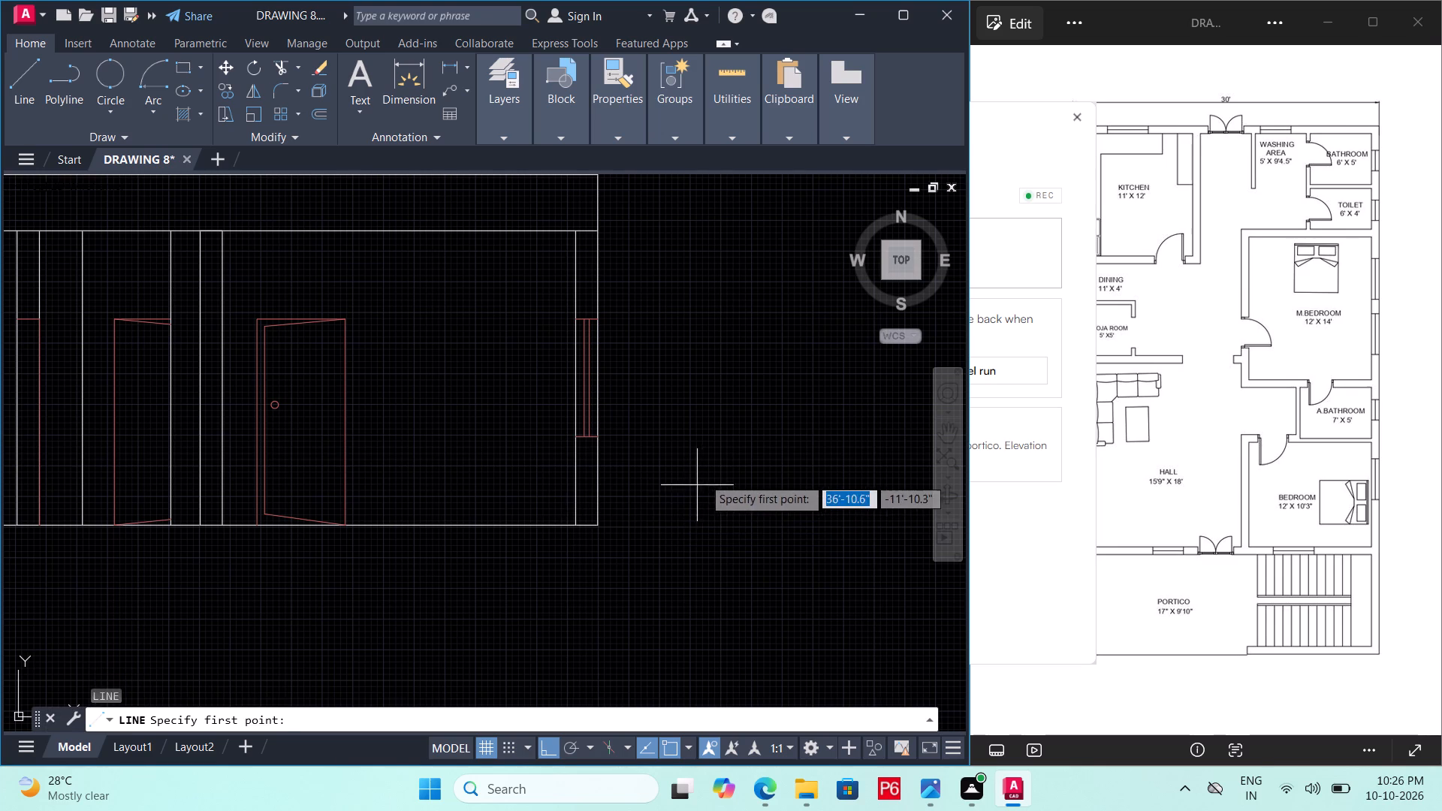
click(703, 478)
click(689, 566)
key(Escape)
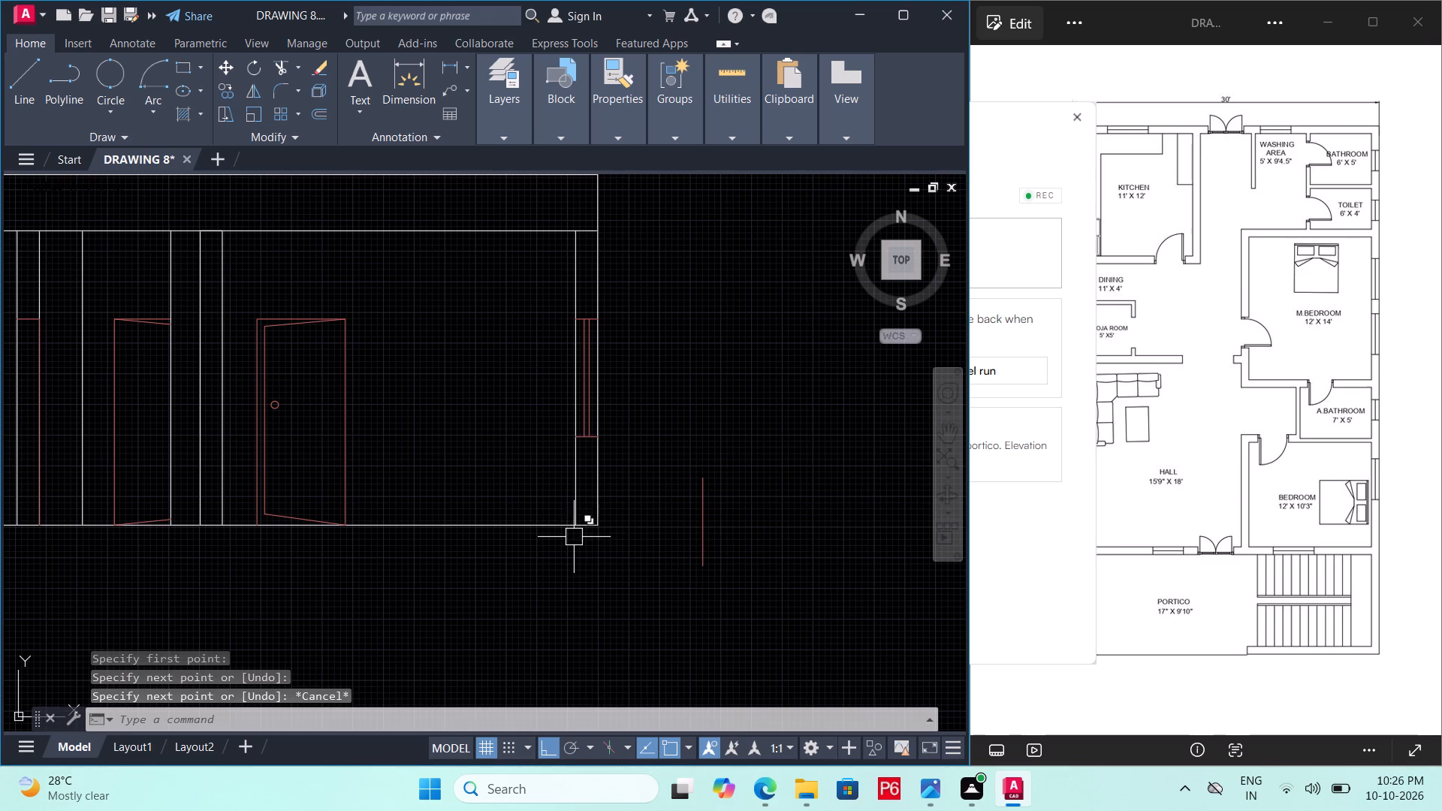
key(e)
key(x)
key(space)
key(space)
click(563, 522)
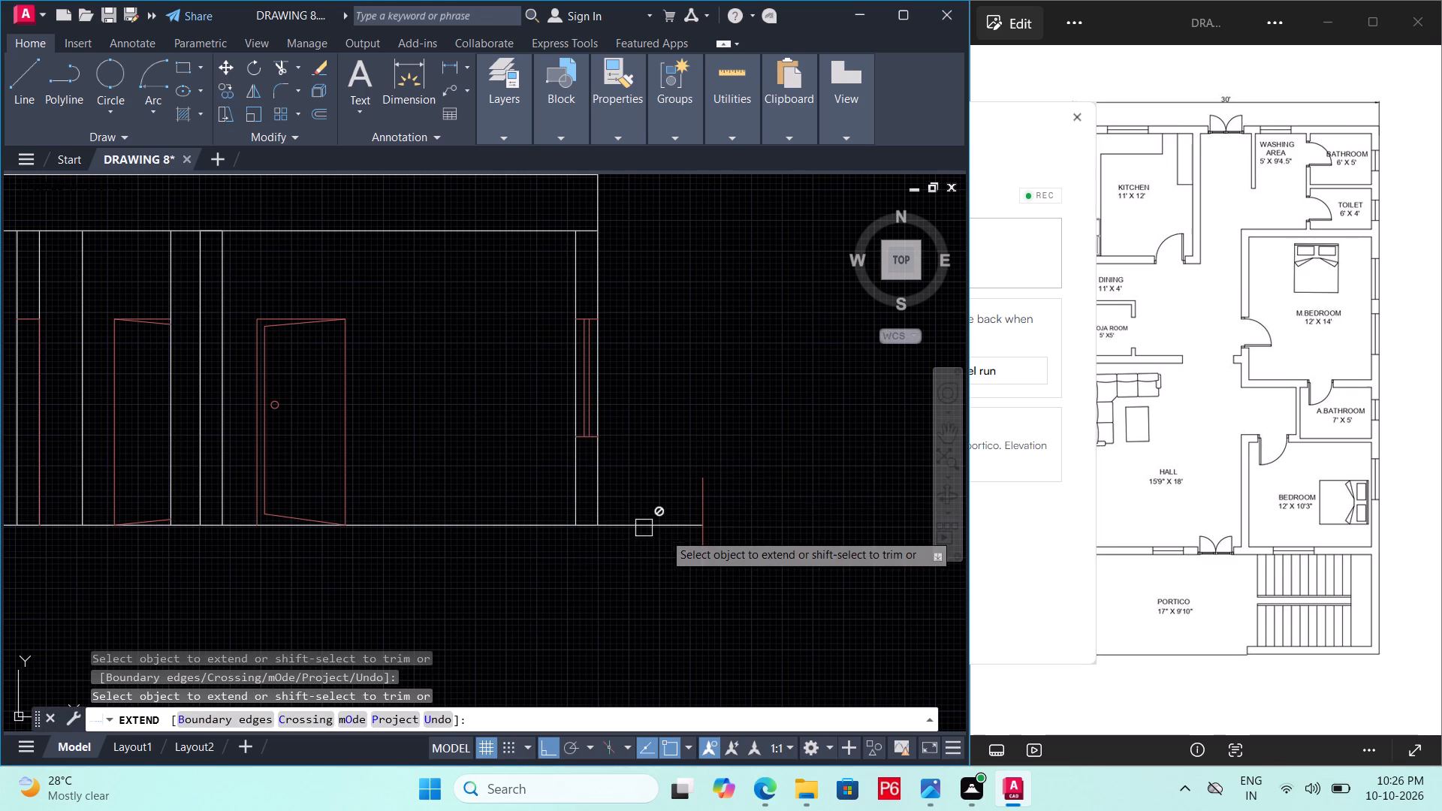
key(Escape)
click(700, 493)
key(Delete)
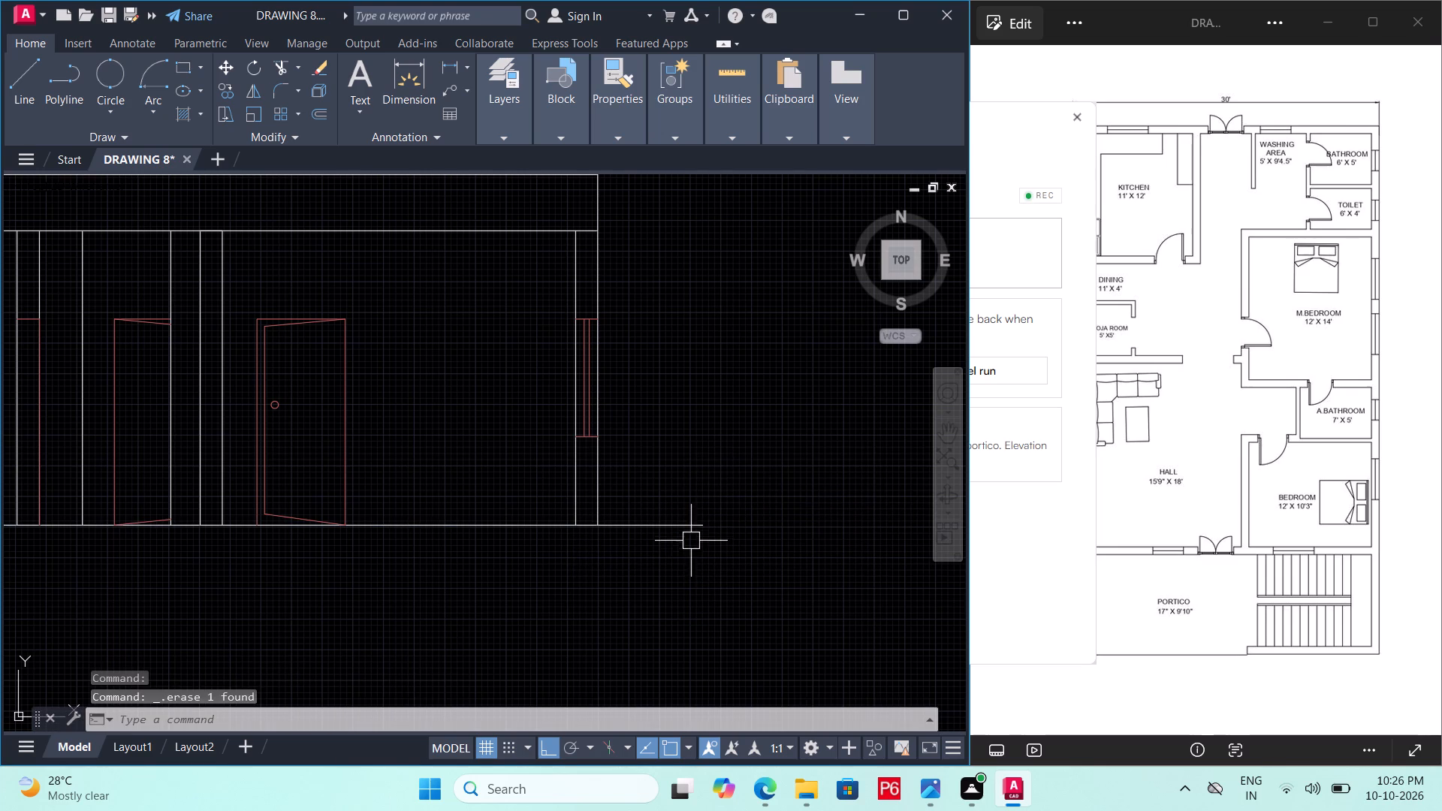
Save the drawing.
key(ctrl+s)
key(ctrl+s)
key(ctrl+s)
Examine the floor plan and the section below it to compare them and check for missing parts.
scroll(686, 576, down, 2)
middle_drag(686, 576, 744, 578)
middle_drag(632, 509, 632, 632)
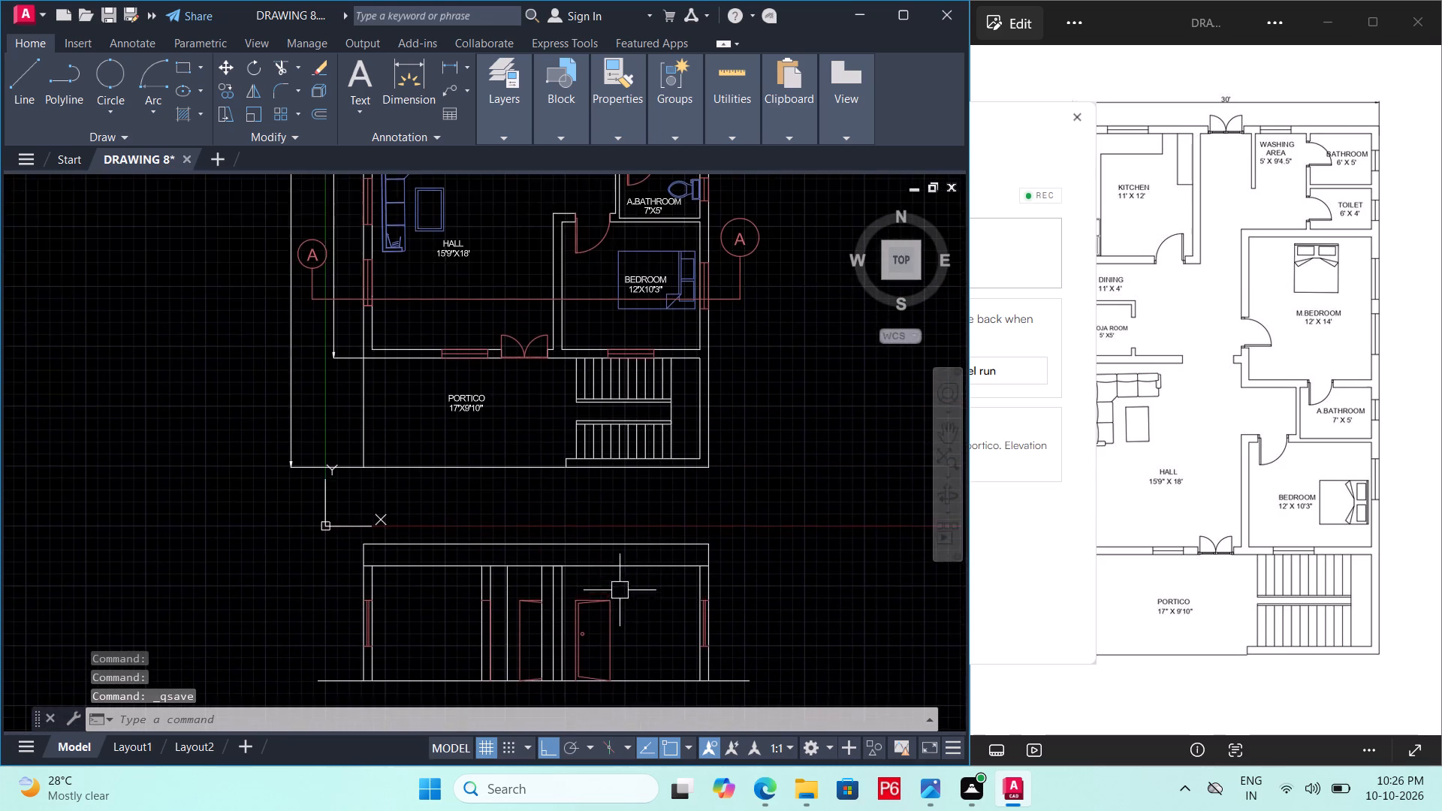
scroll(614, 569, down, 1)
middle_drag(614, 569, 614, 537)
scroll(585, 617, up, 2)
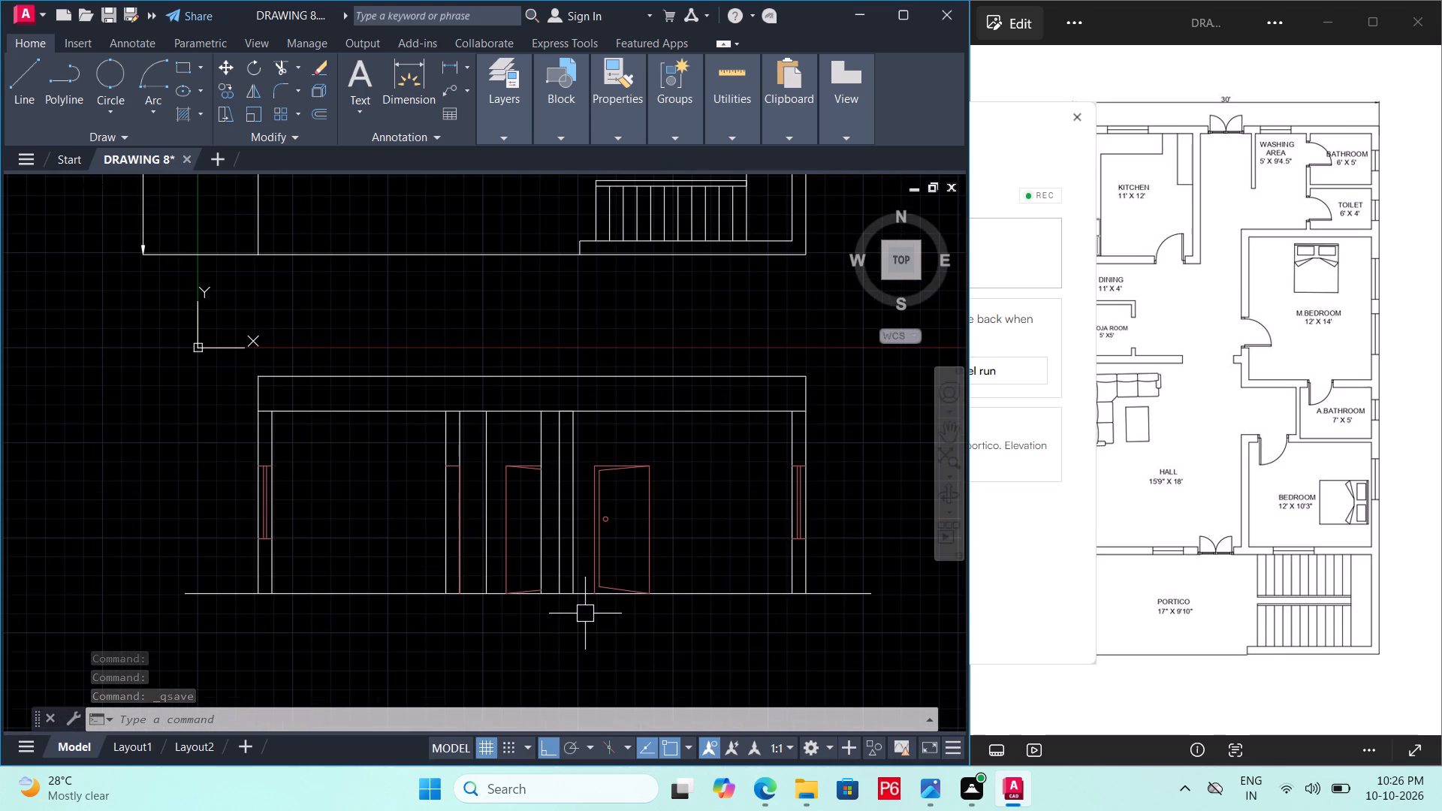
middle_drag(584, 612, 579, 541)
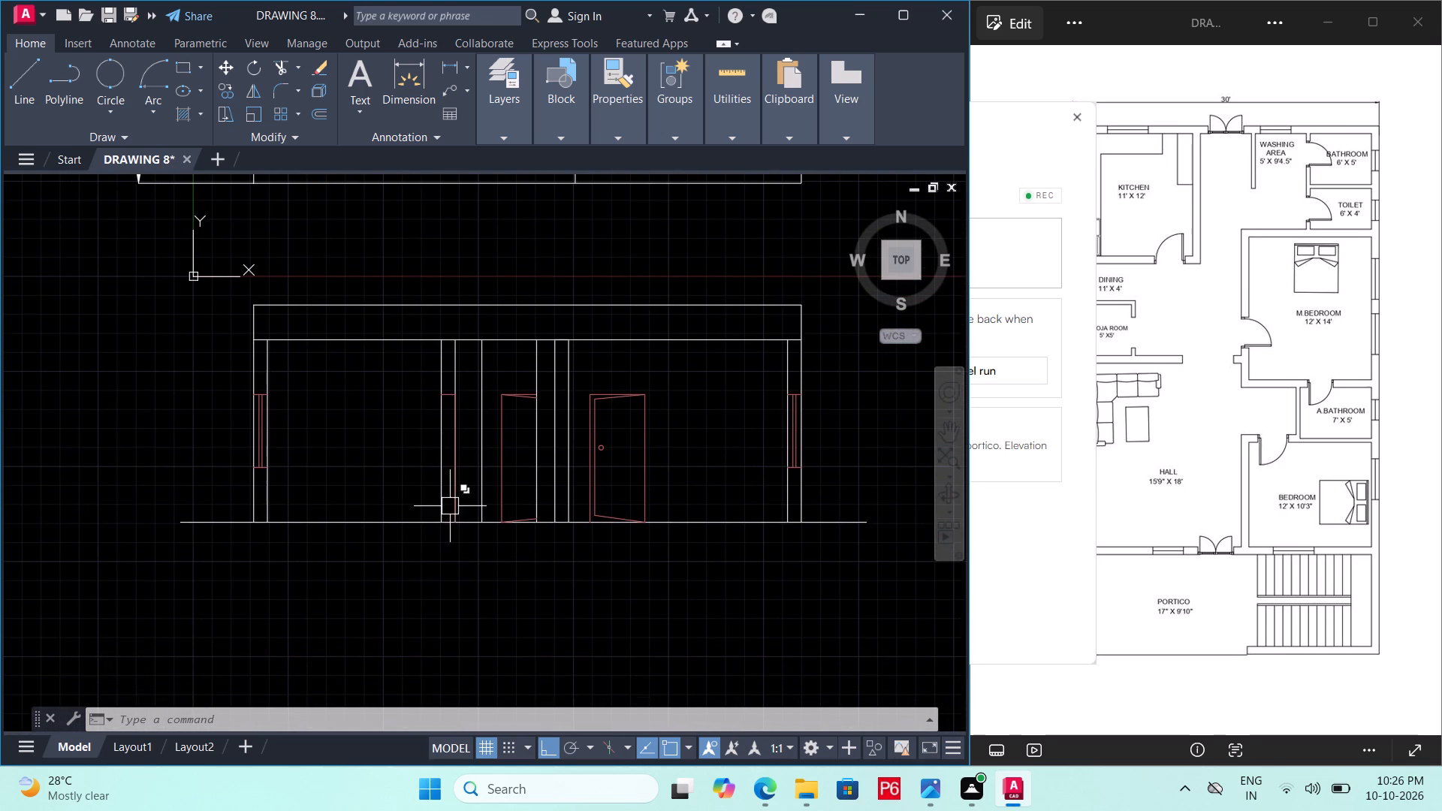
scroll(463, 494, down, 1)
middle_drag(463, 494, 428, 731)
middle_drag(446, 397, 466, 600)
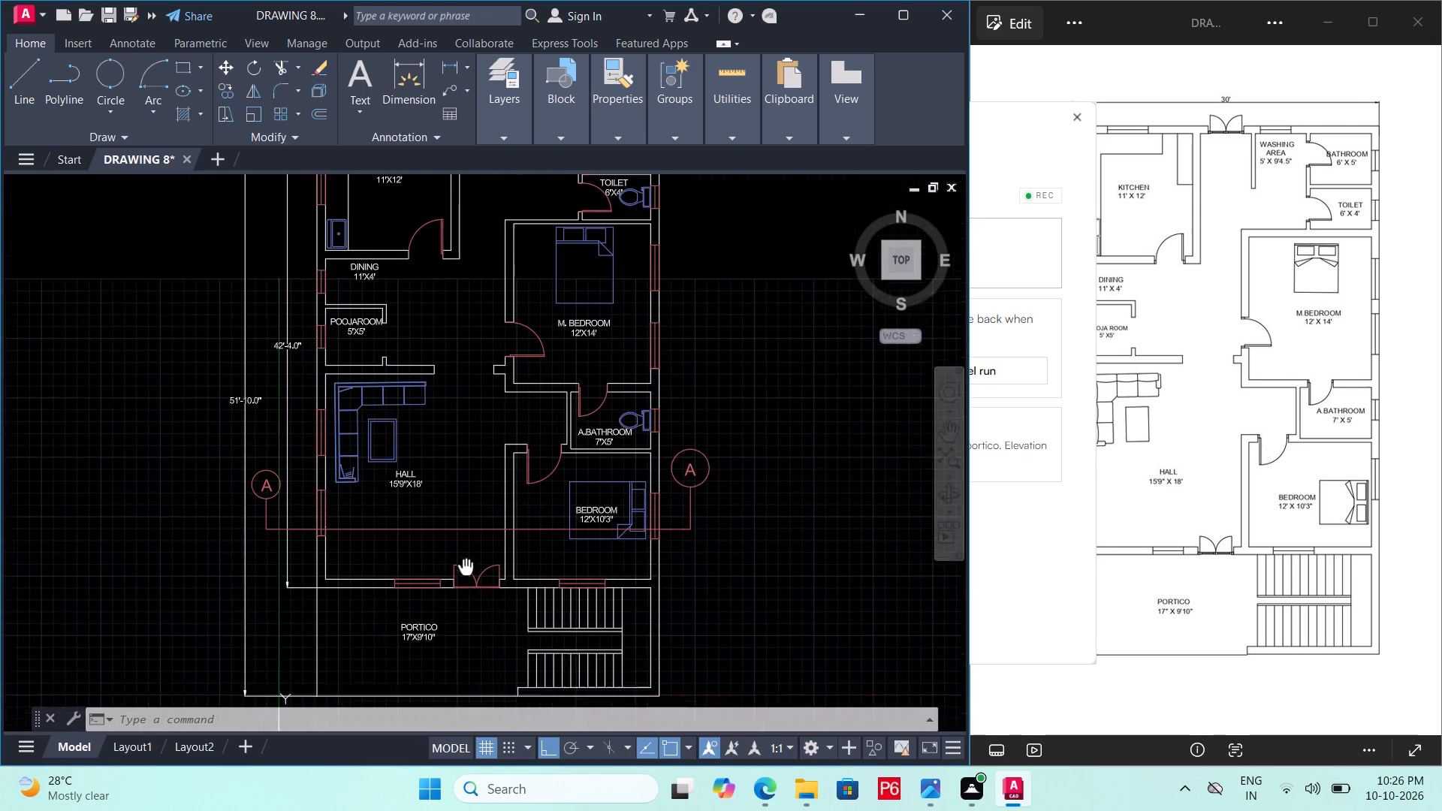
middle_drag(466, 600, 472, 720)
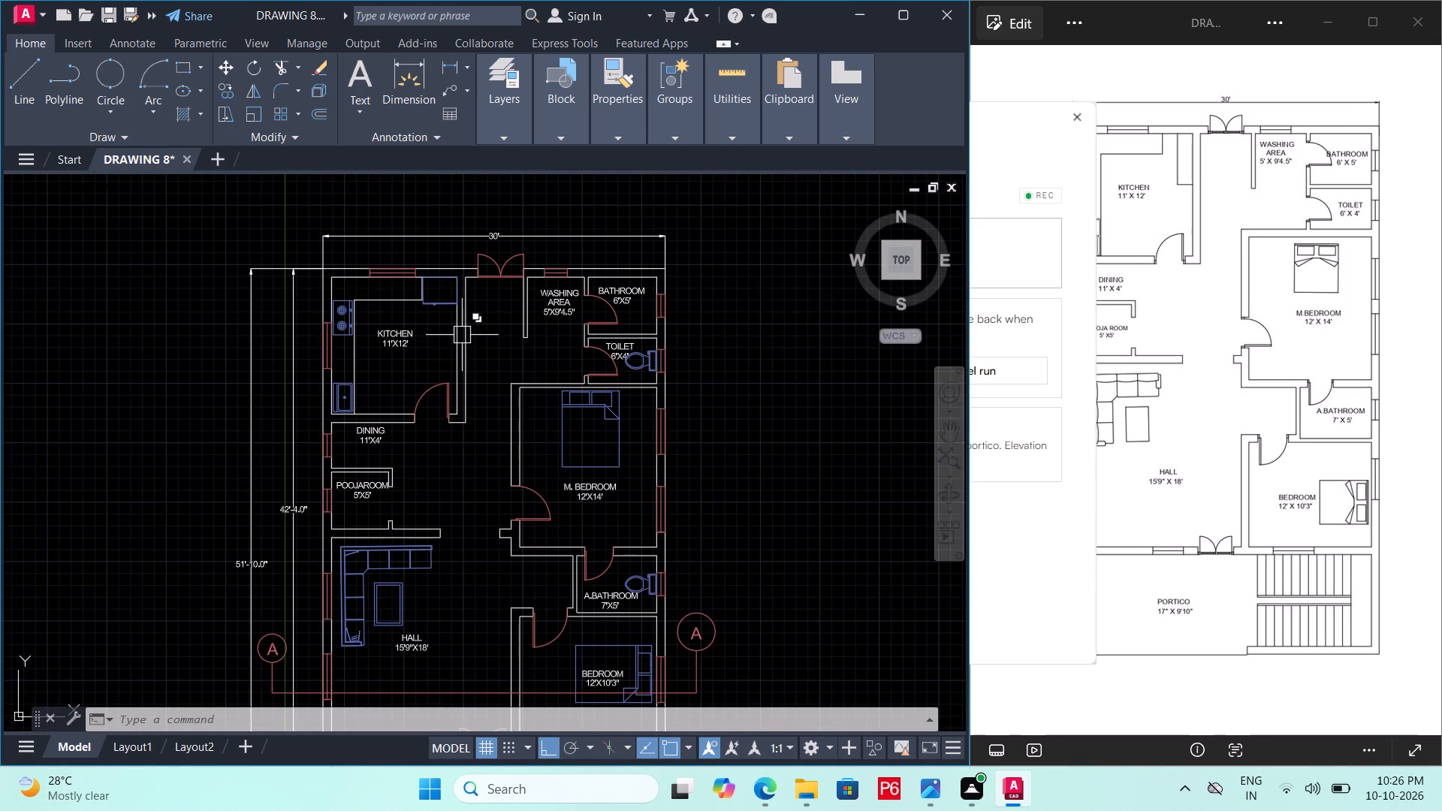
scroll(480, 358, up, 1)
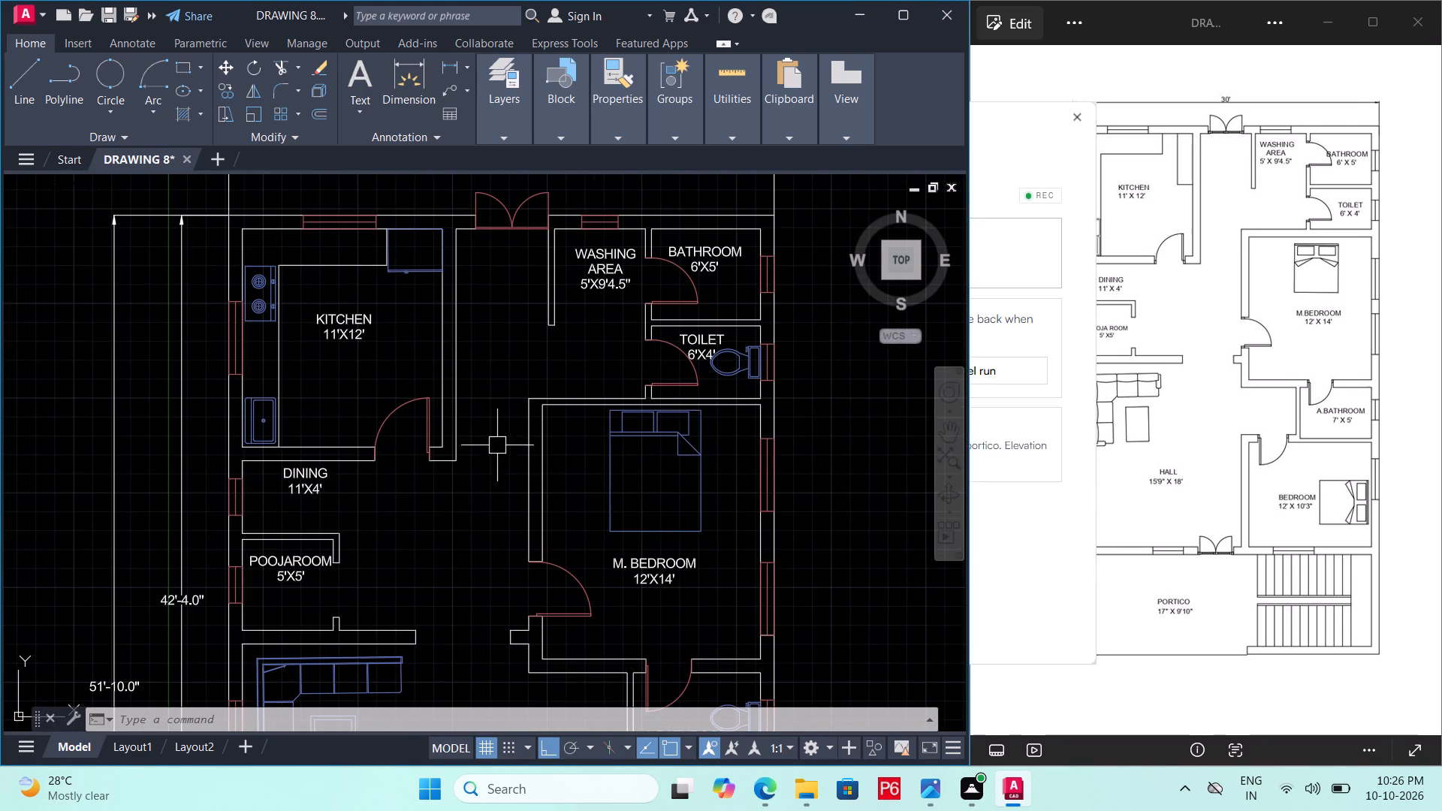
middle_drag(497, 445, 510, 336)
scroll(507, 314, down, 1)
middle_drag(497, 553, 493, 388)
middle_drag(505, 595, 513, 524)
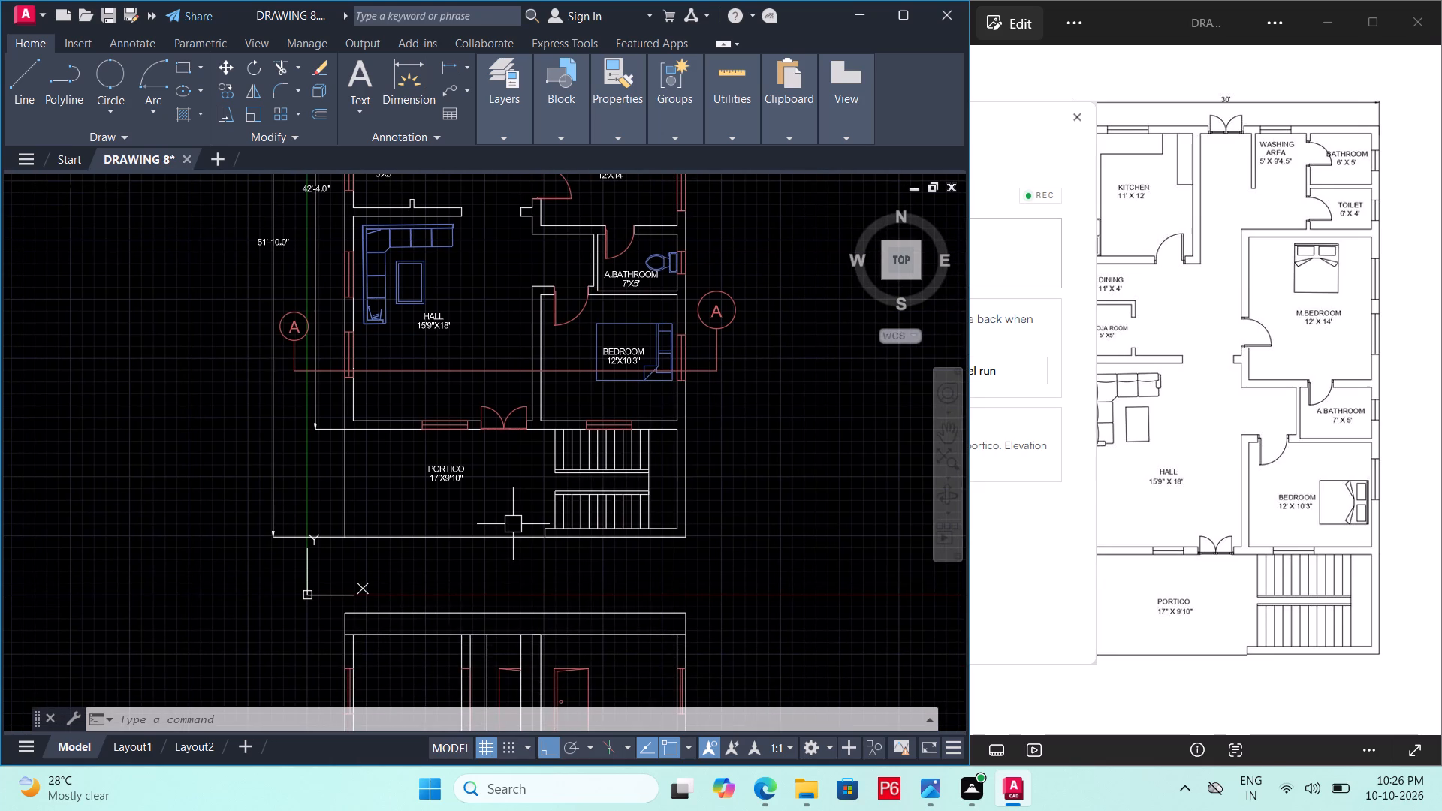
middle_drag(520, 535, 505, 377)
middle_drag(498, 629, 499, 566)
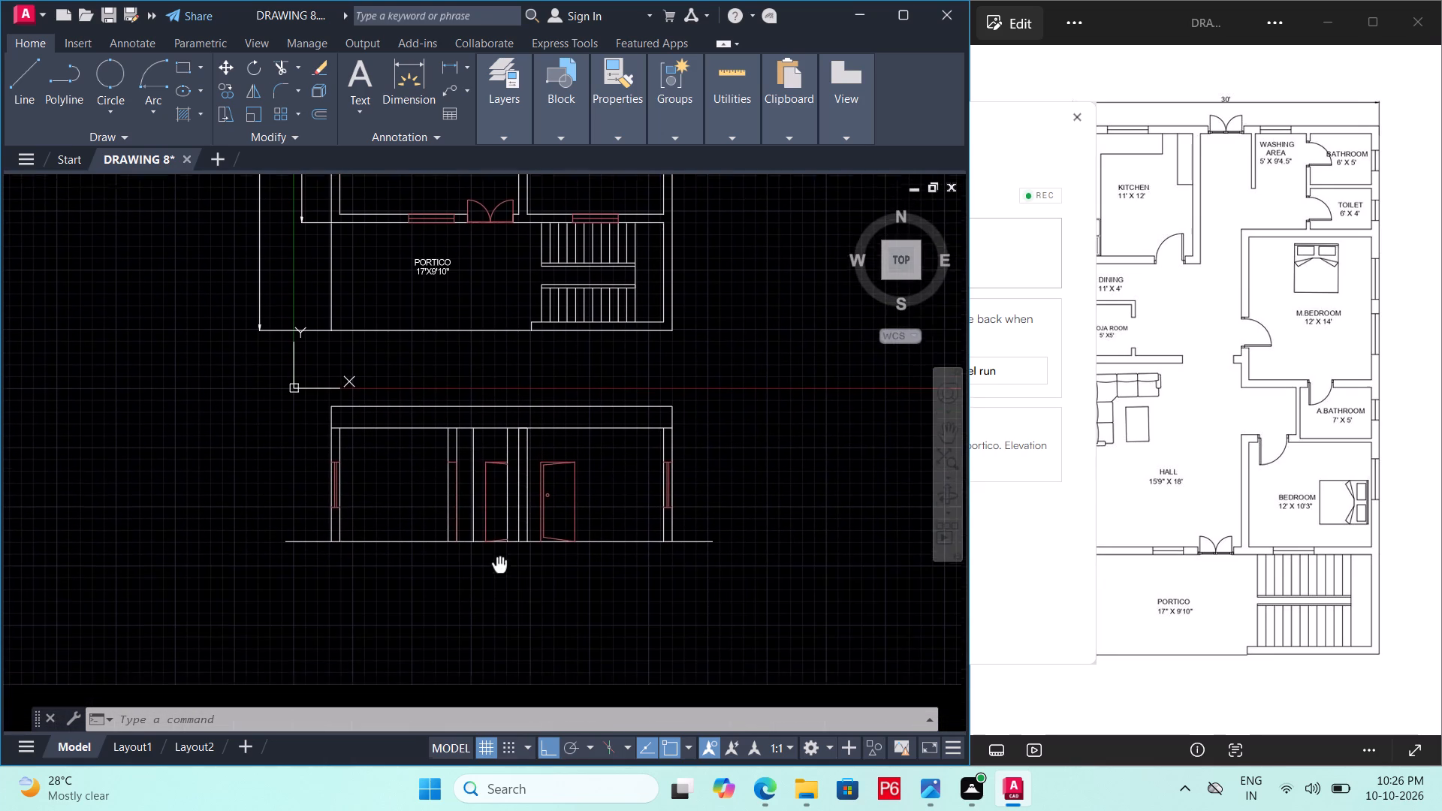
middle_drag(499, 566, 499, 564)
scroll(498, 557, up, 1)
middle_drag(496, 544, 495, 502)
scroll(495, 510, up, 1)
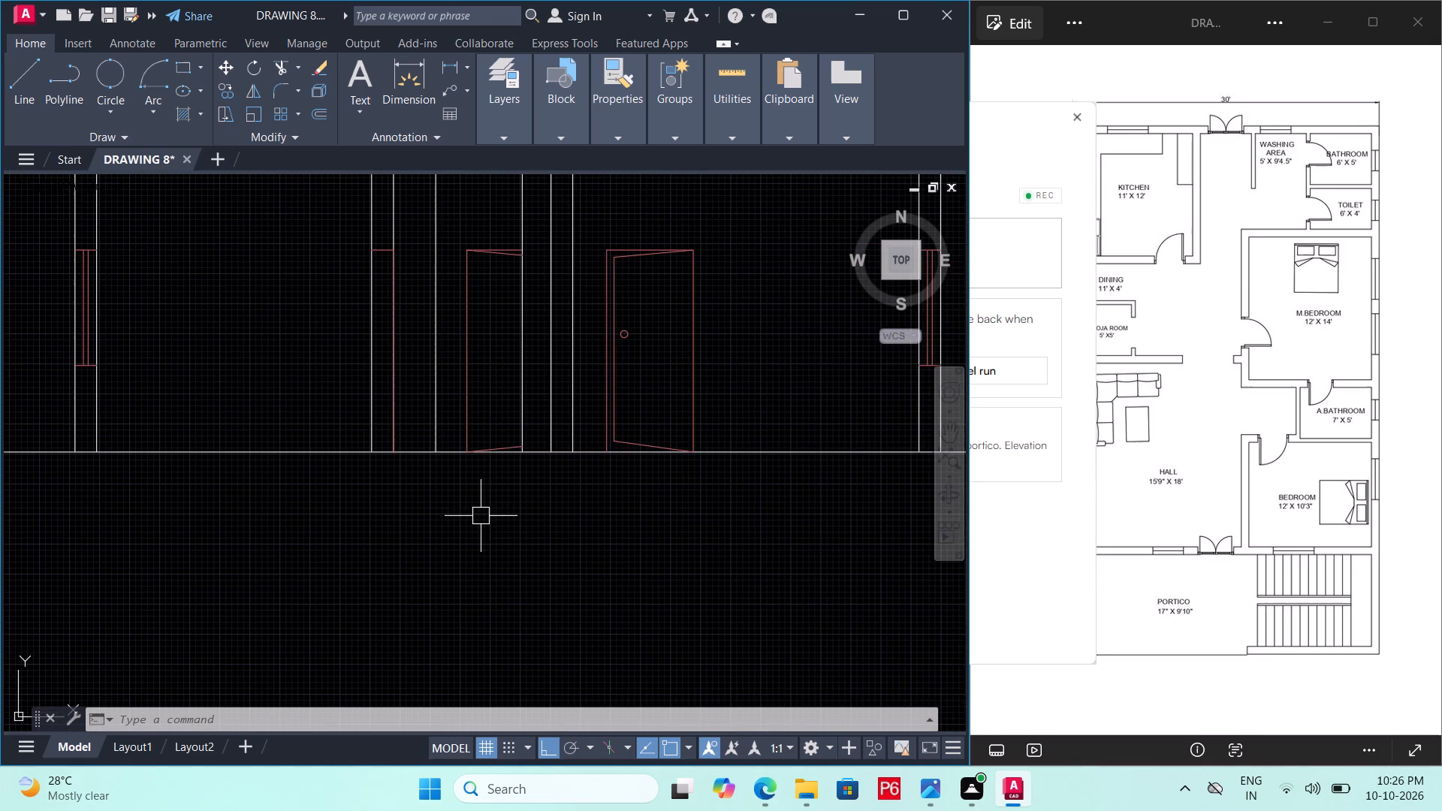
scroll(412, 509, down, 1)
middle_drag(411, 514, 409, 543)
scroll(411, 518, down, 1)
middle_drag(418, 510, 421, 541)
Copy the PORTICO label straight down, once between the floor plan and the section and once below the section.
click(378, 273)
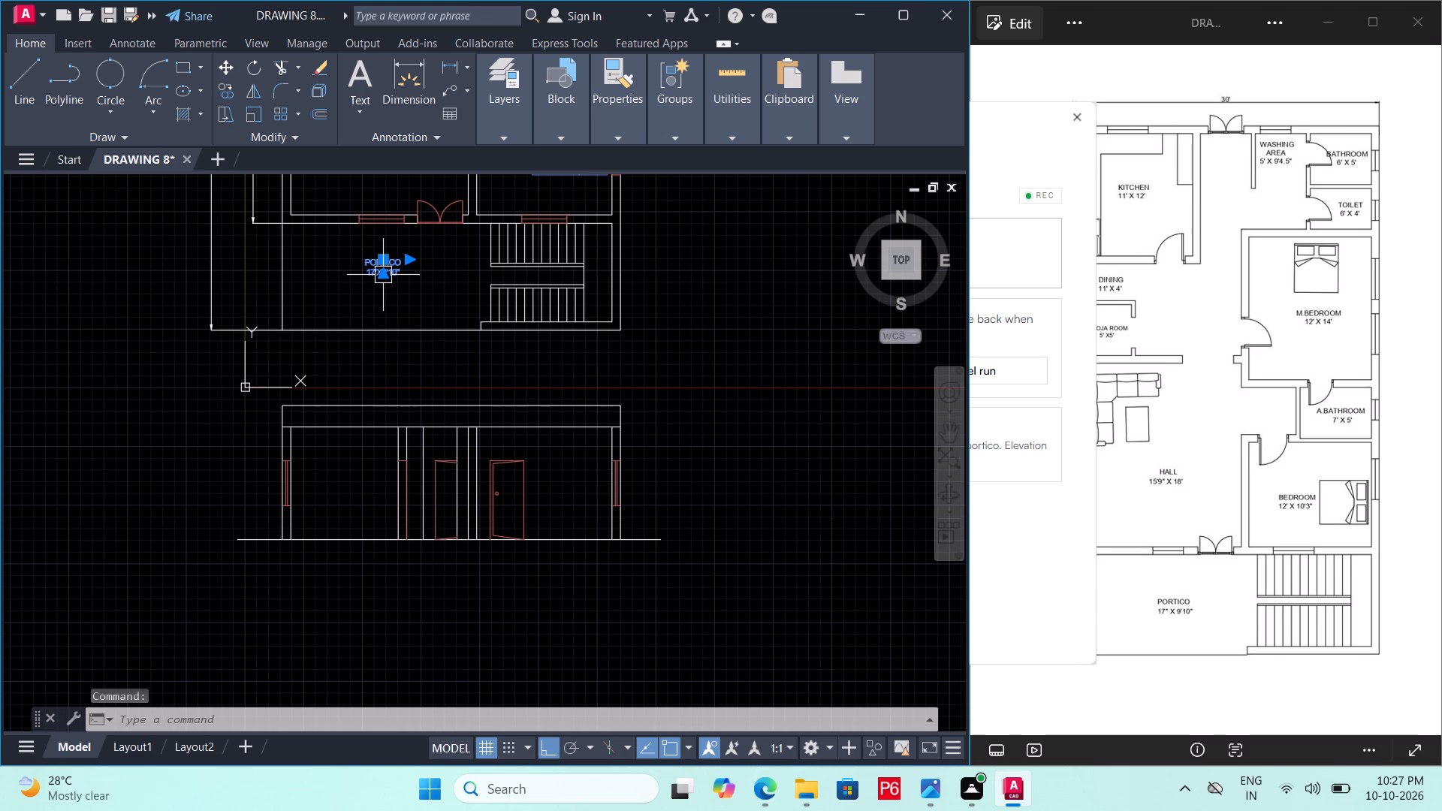
key(x)
key(BackSpace)
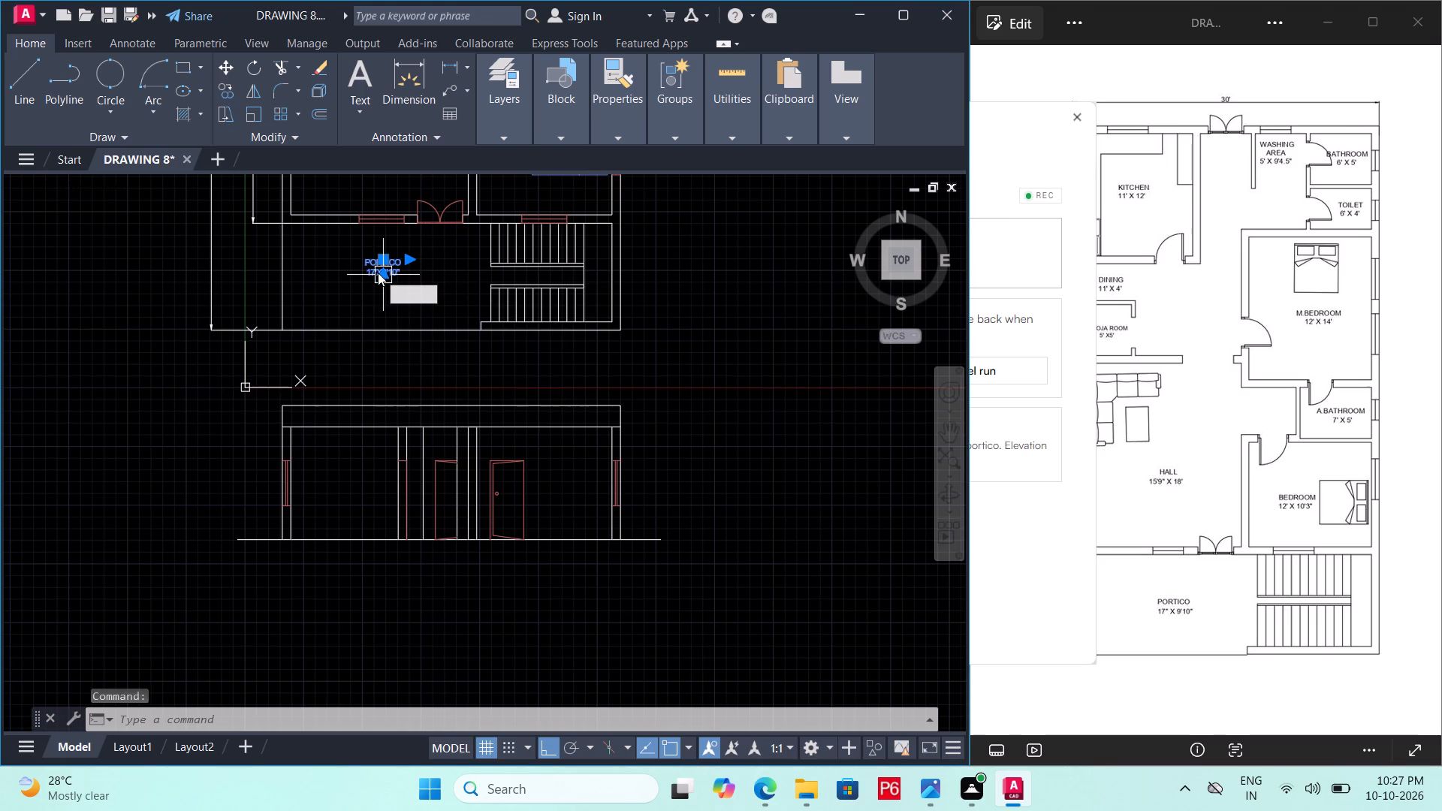
text(CO)
key(space)
click(378, 273)
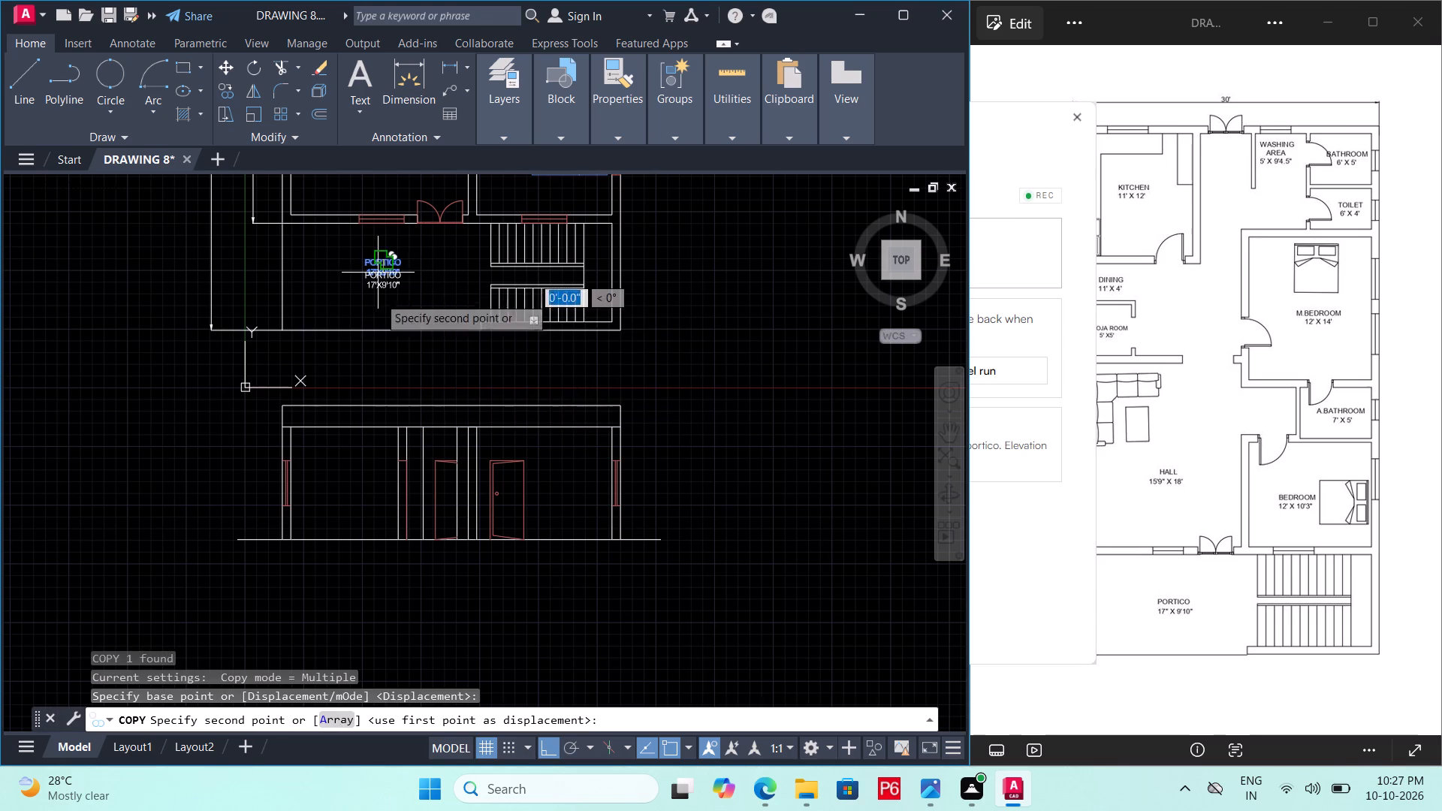
click(448, 368)
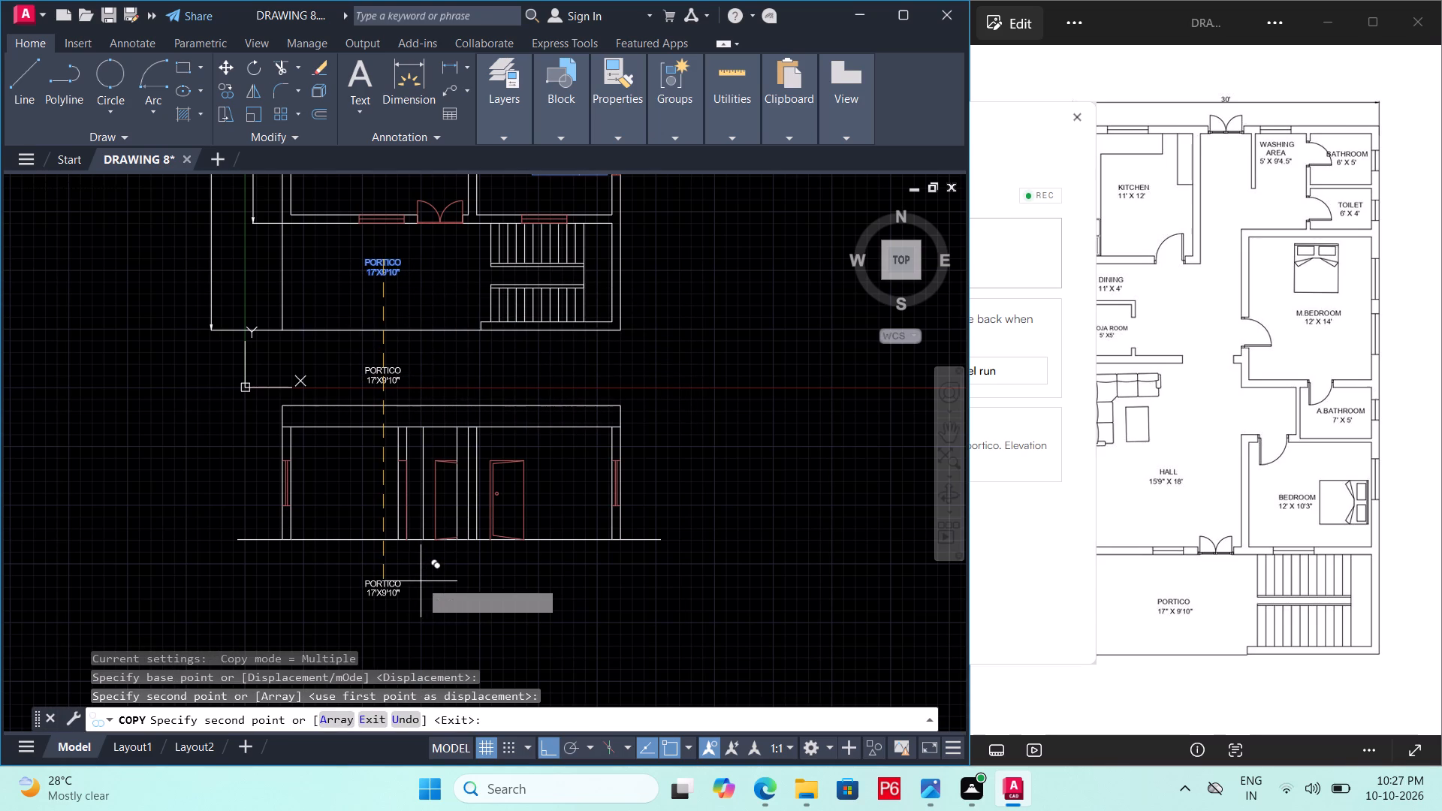
click(425, 579)
key(Escape)
Erase the copied PORTICO label below the section.
click(385, 580)
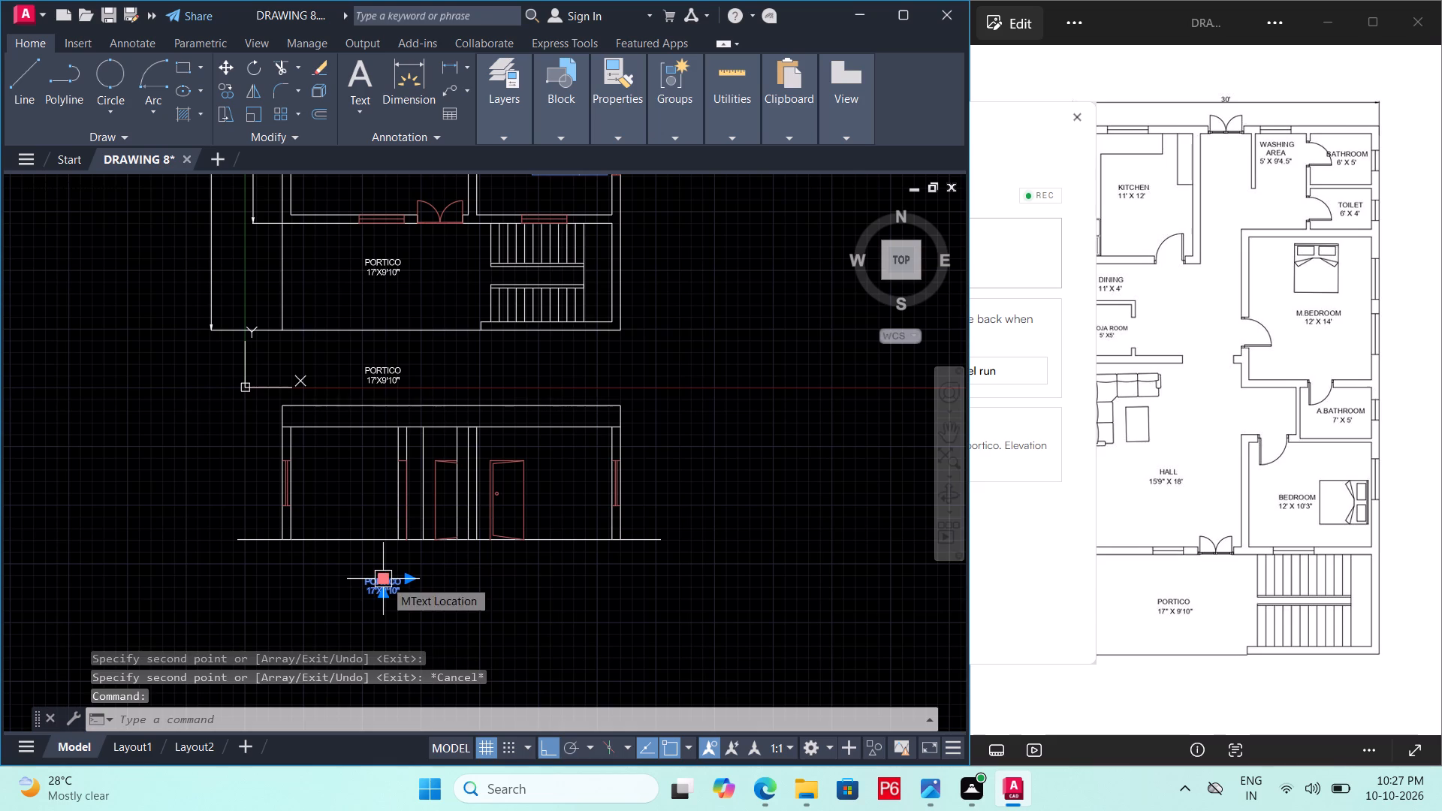
key(Delete)
Replace the text of the copied PORTICO label between the floor plan and the section with PLAN.
double_click(395, 377)
scroll(395, 376, up, 2)
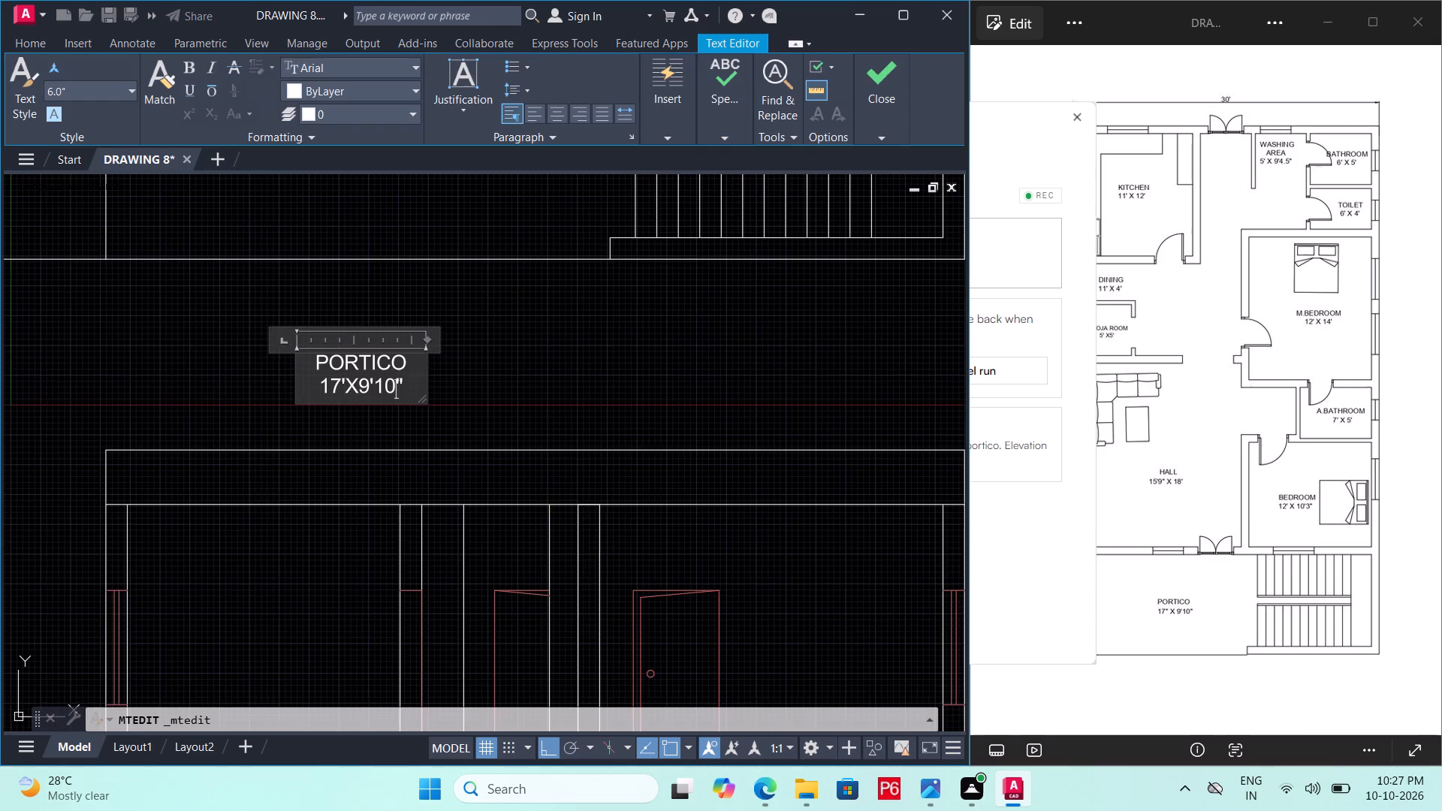
click(408, 396)
key(BackSpace)
key(BackSpace)
key(BackSpace)
key(BackSpace)
key(BackSpace)
key(BackSpace)
key(BackSpace)
key(BackSpace)
key(BackSpace)
key(BackSpace)
key(BackSpace)
key(BackSpace)
key(BackSpace)
key(BackSpace)
key(BackSpace)
key(BackSpace)
key(BackSpace)
key(BackSpace)
key(BackSpace)
key(BackSpace)
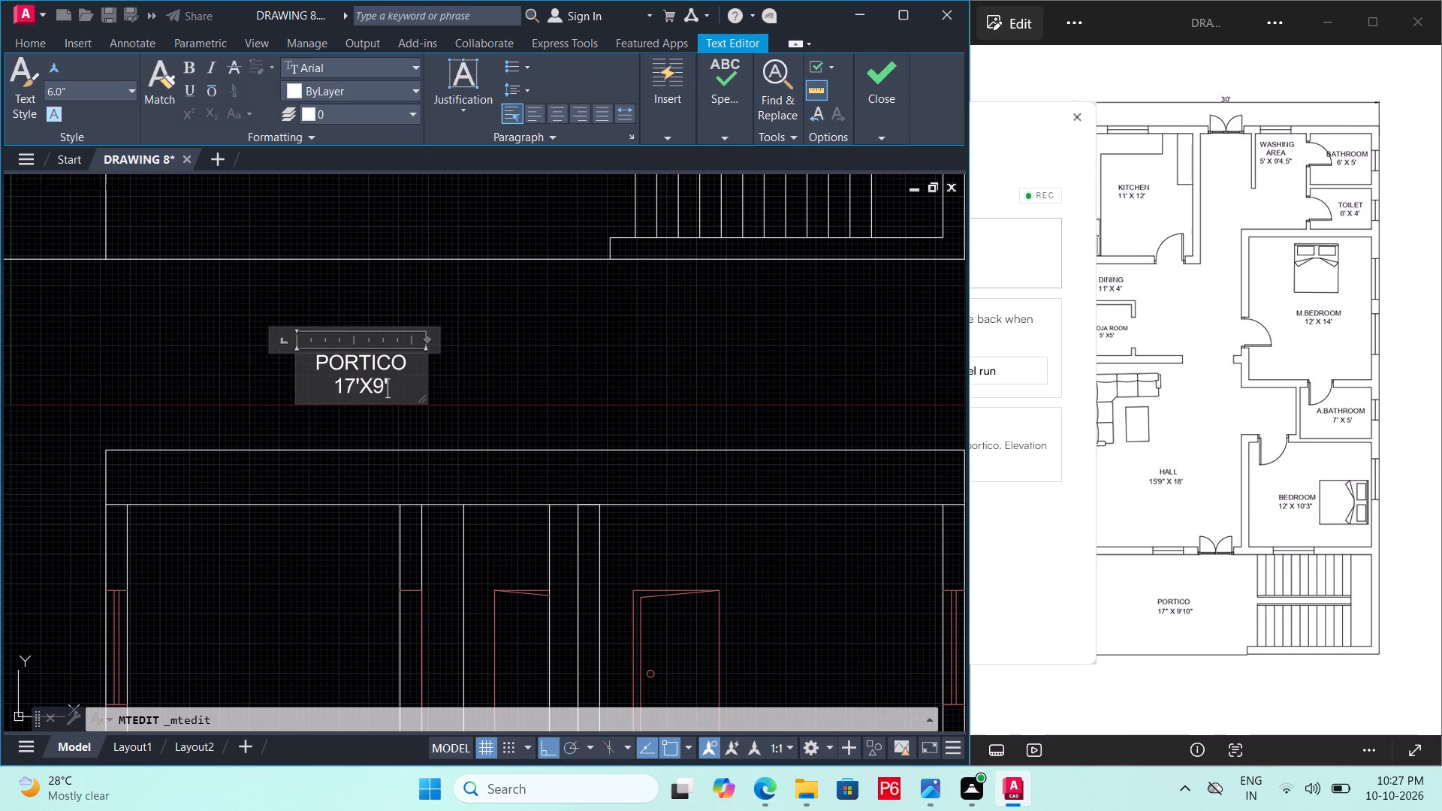
text(PLAN)
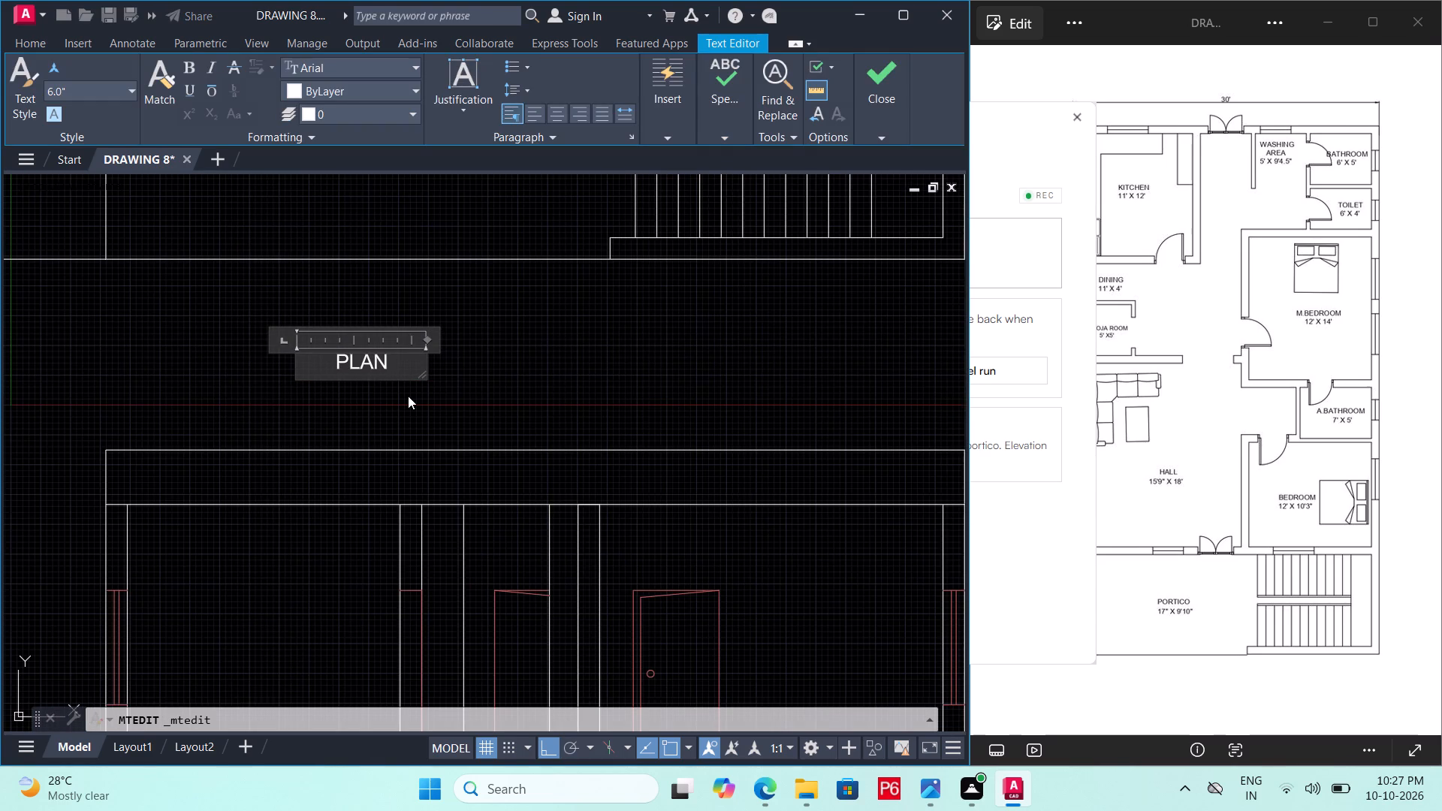
key(space)
click(489, 365)
Set the PLAN title's text height to 2'.
click(342, 363)
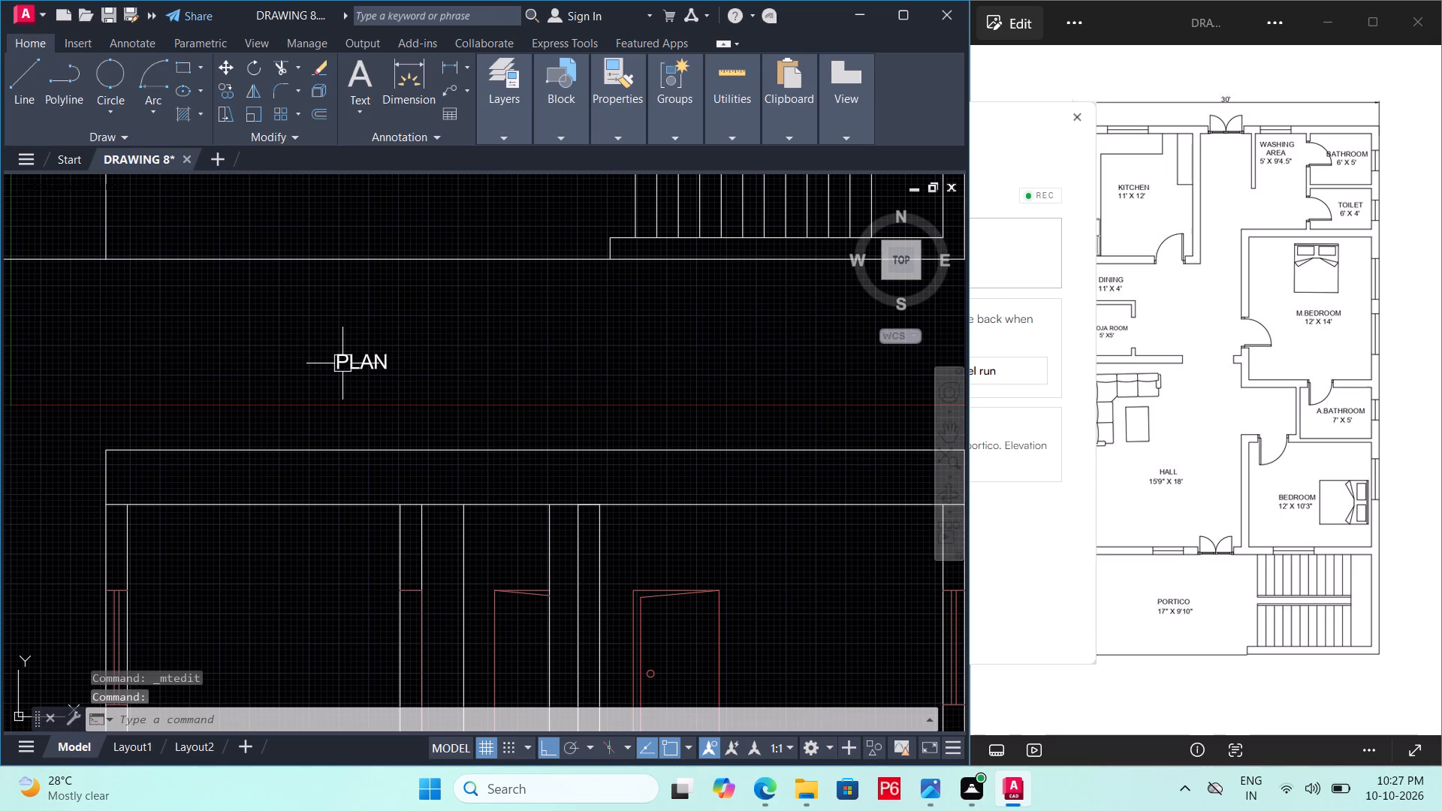
right_click(342, 363)
click(425, 734)
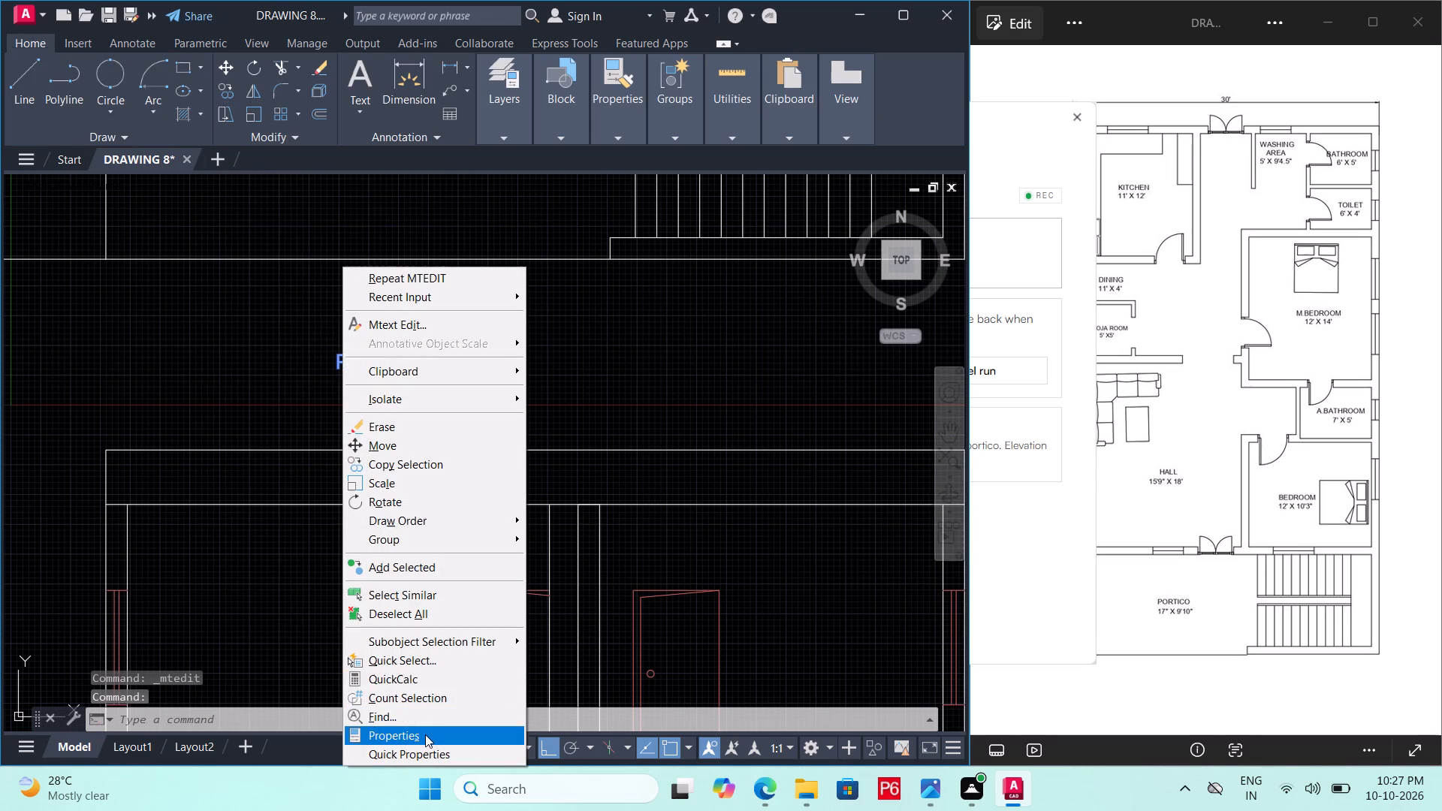
click(147, 442)
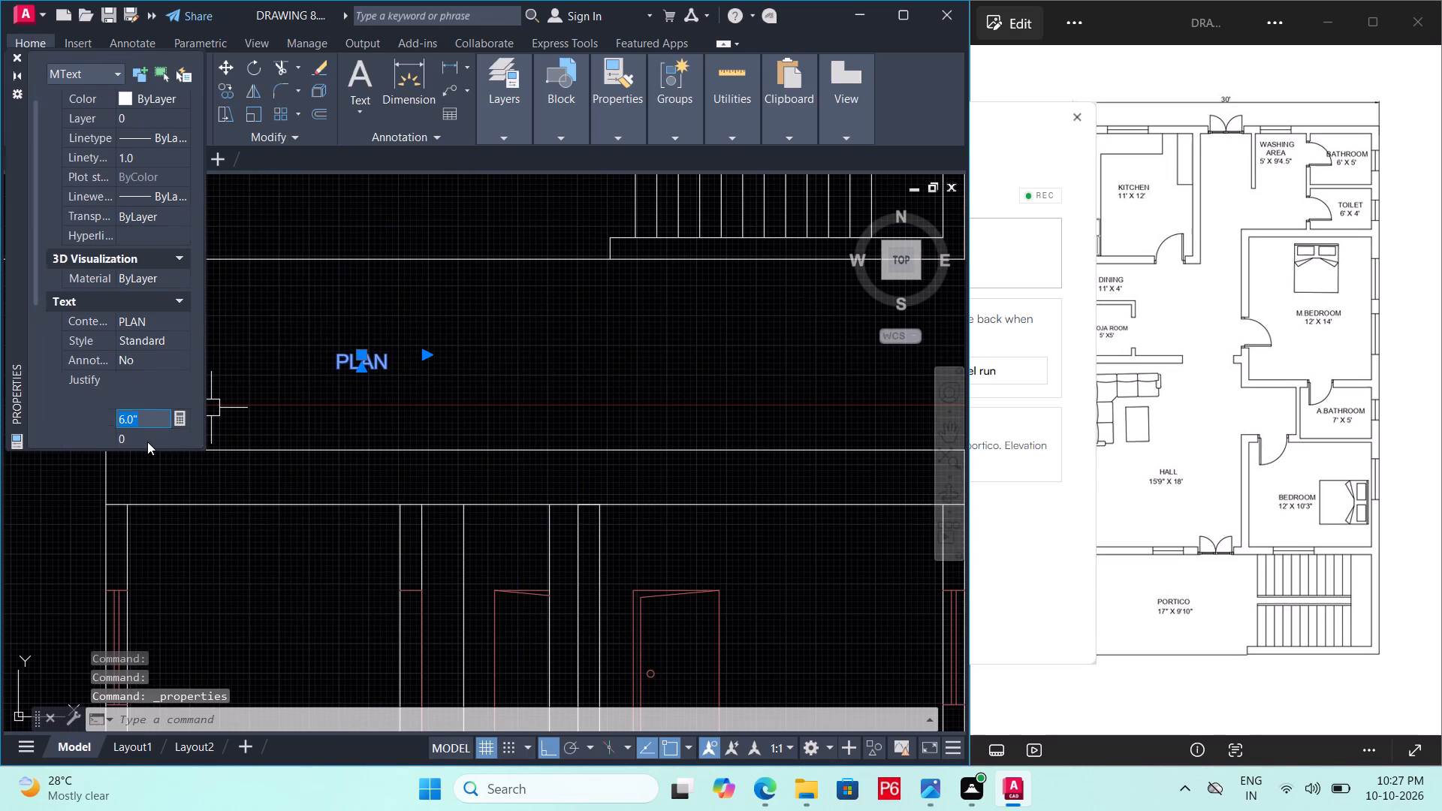
text(2')
key(Return)
key(Escape)
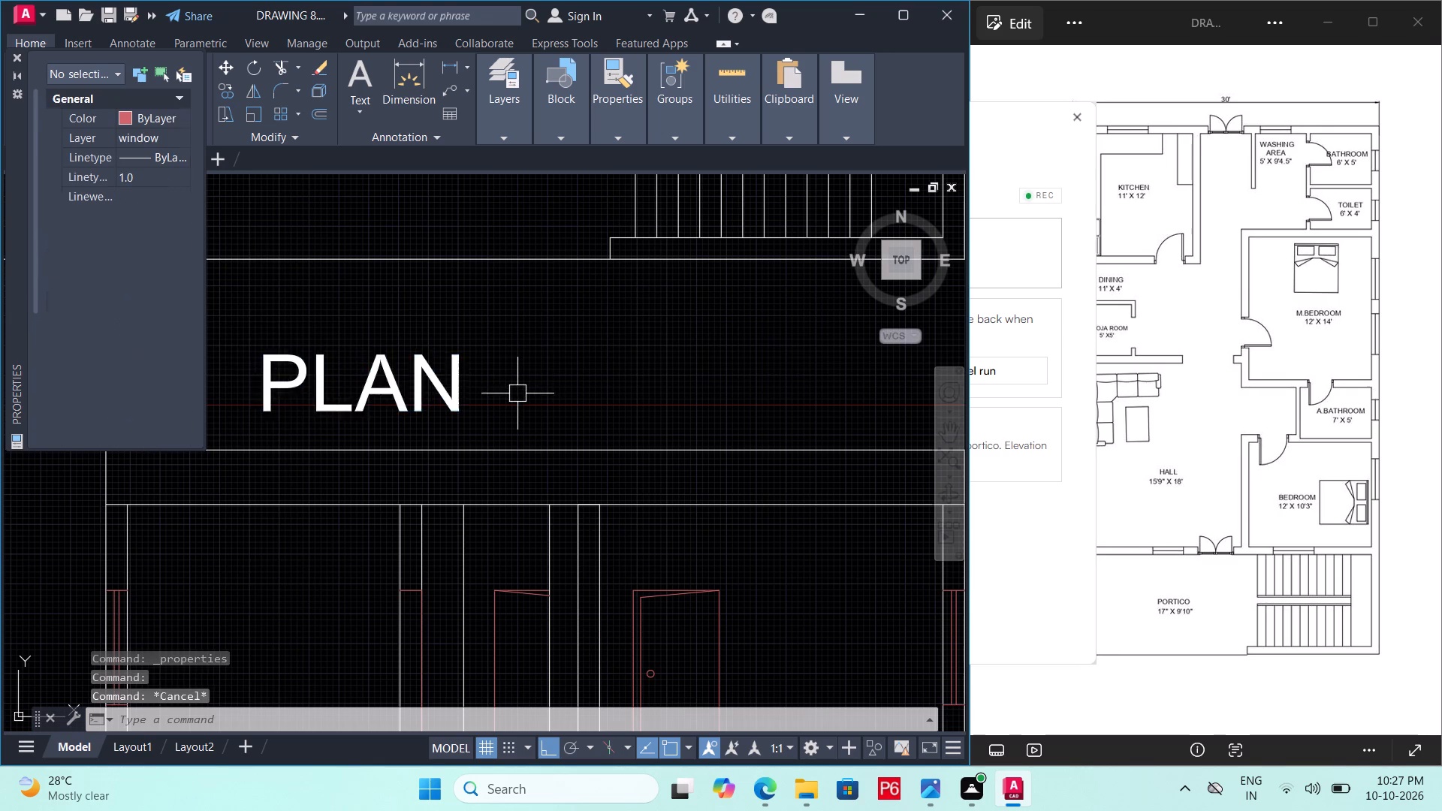
Save the drawing.
scroll(517, 397, down, 2)
middle_drag(517, 397, 515, 482)
key(ctrl+s)
key(ctrl+s)
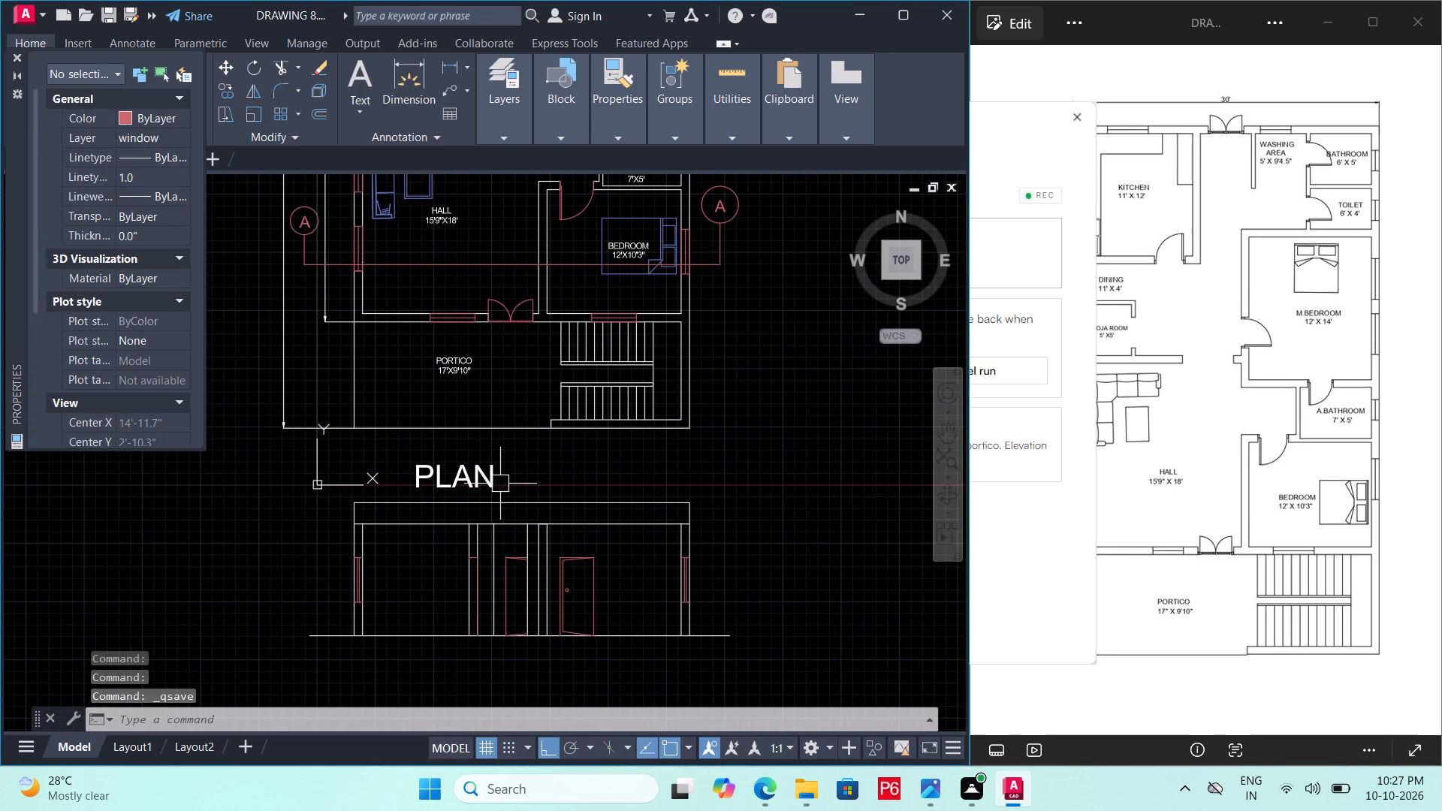
Move the PLAN title horizontally to the right, keeping it between the floor plan and the section.
click(487, 484)
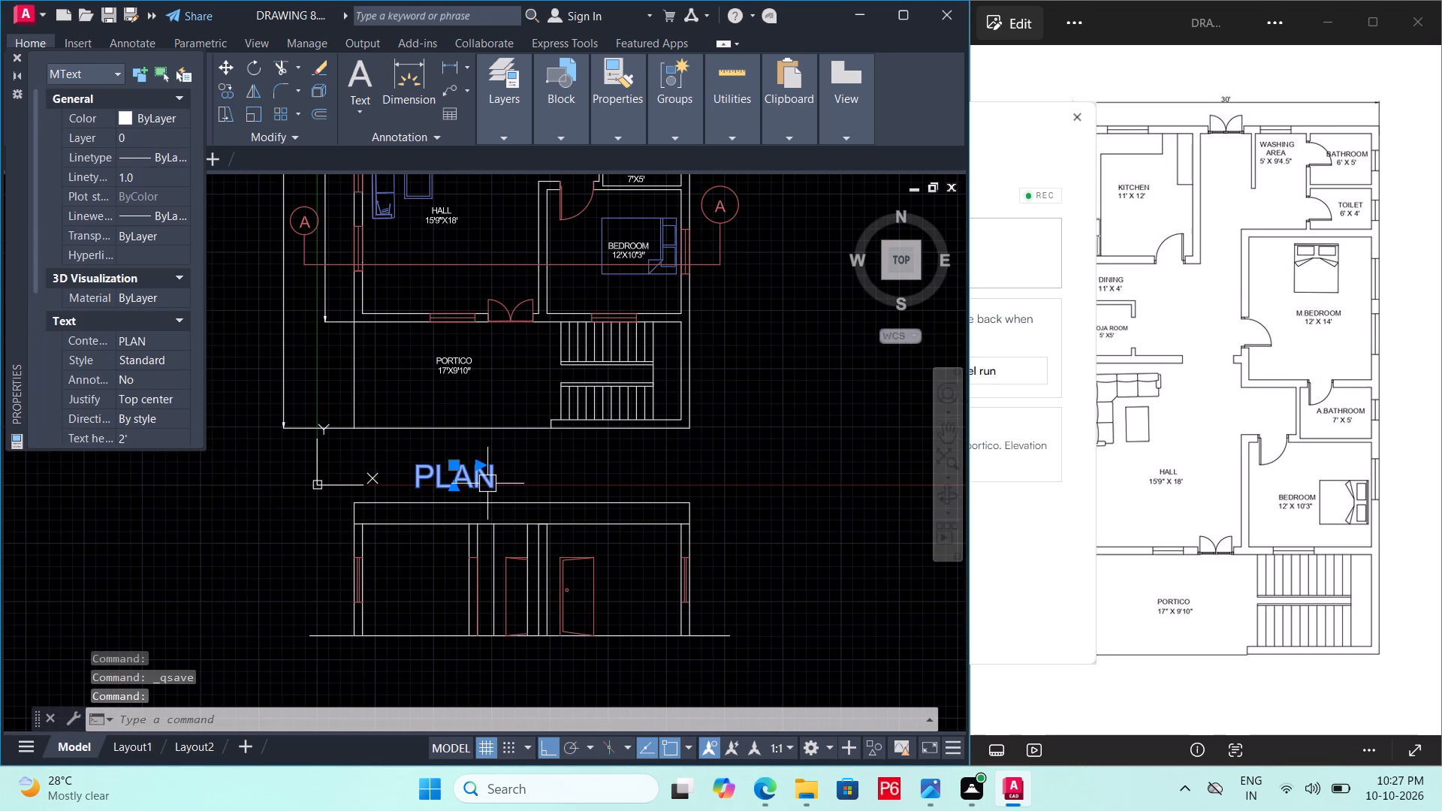
text(M)
key(space)
click(487, 484)
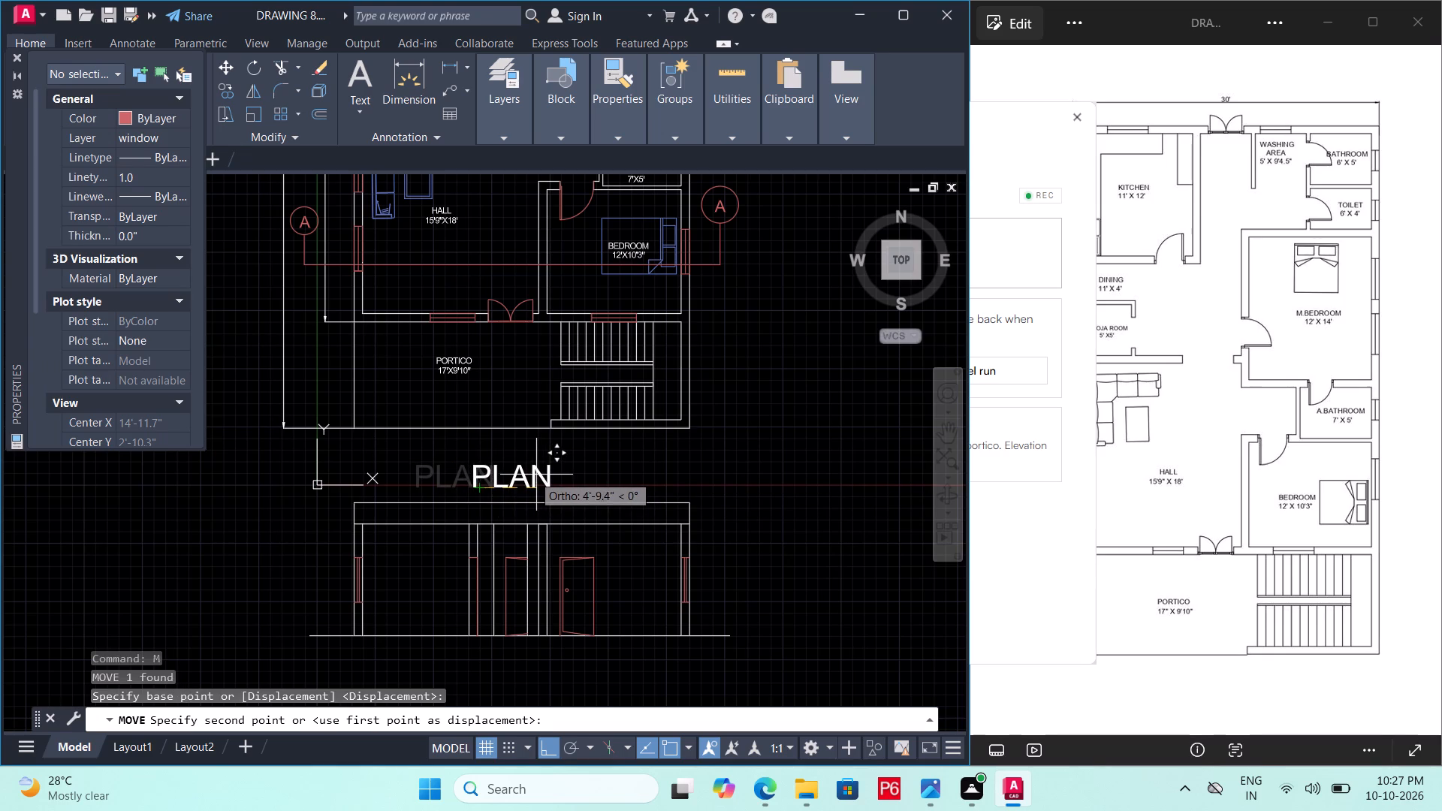
click(530, 475)
key(Escape)
Save the drawing.
middle_drag(528, 475, 480, 419)
scroll(504, 439, down, 1)
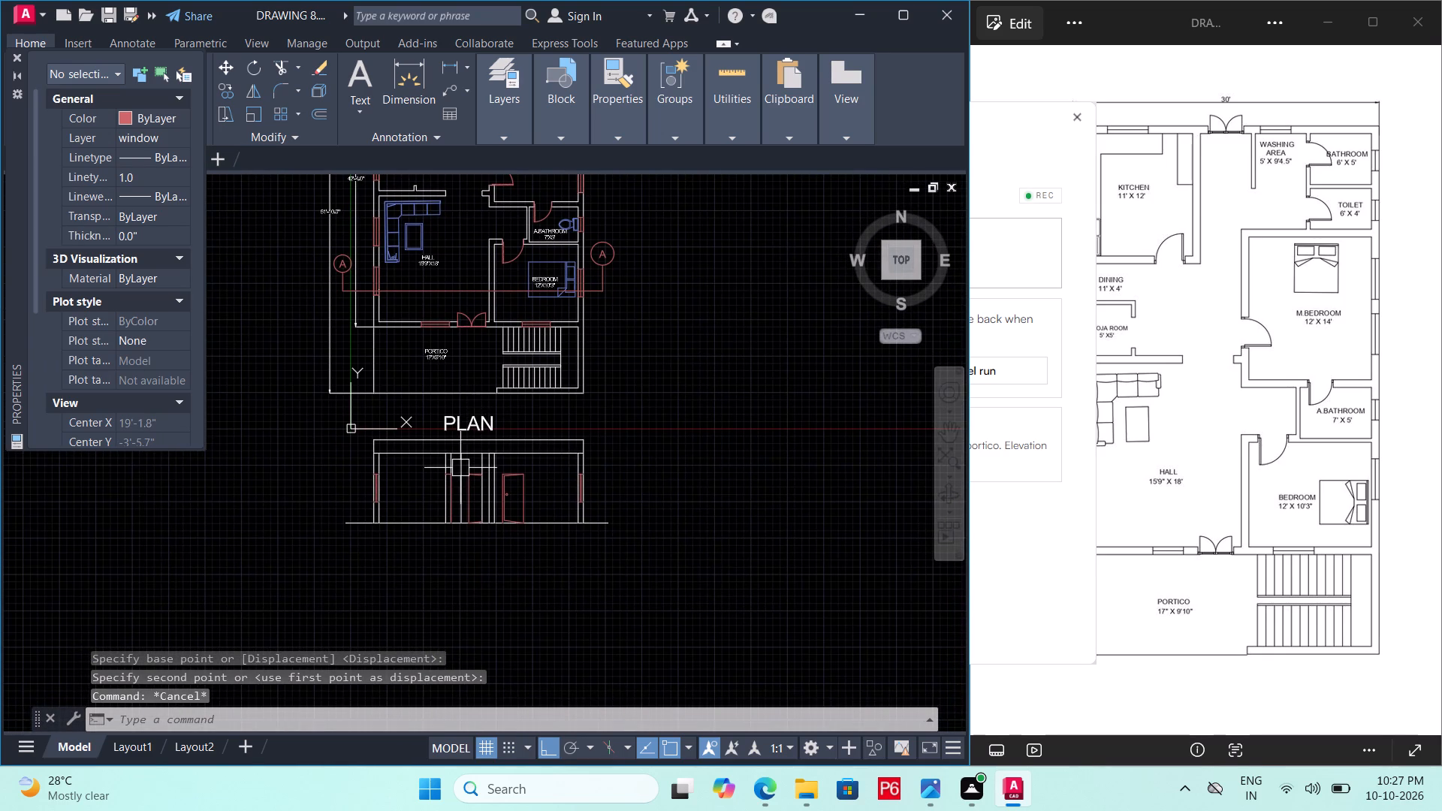
key(ctrl+s)
key(ctrl+s)
Close the Properties palette.
scroll(393, 479, up, 3)
middle_drag(382, 447, 382, 444)
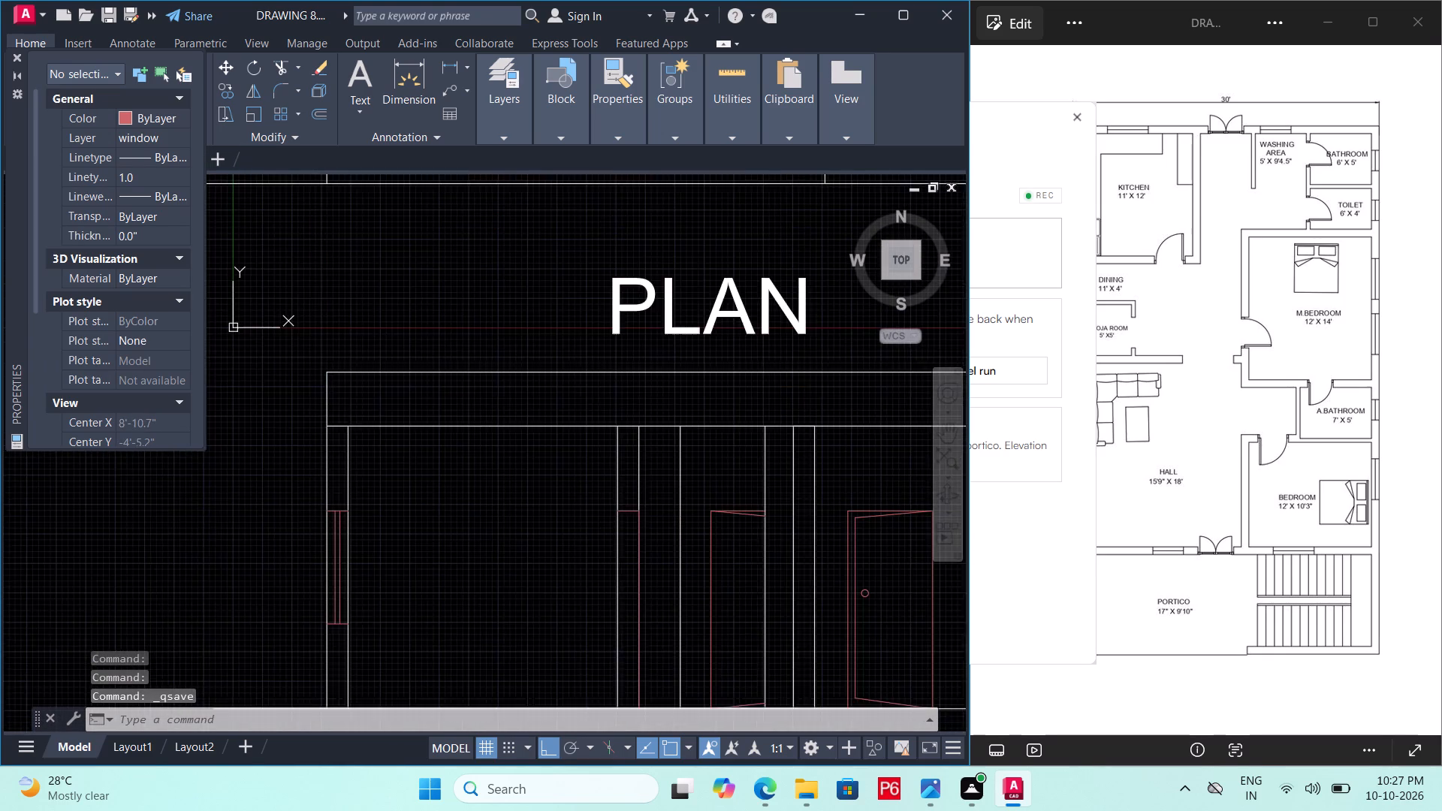
middle_drag(382, 444, 232, 375)
scroll(294, 369, down, 1)
middle_drag(370, 404, 456, 420)
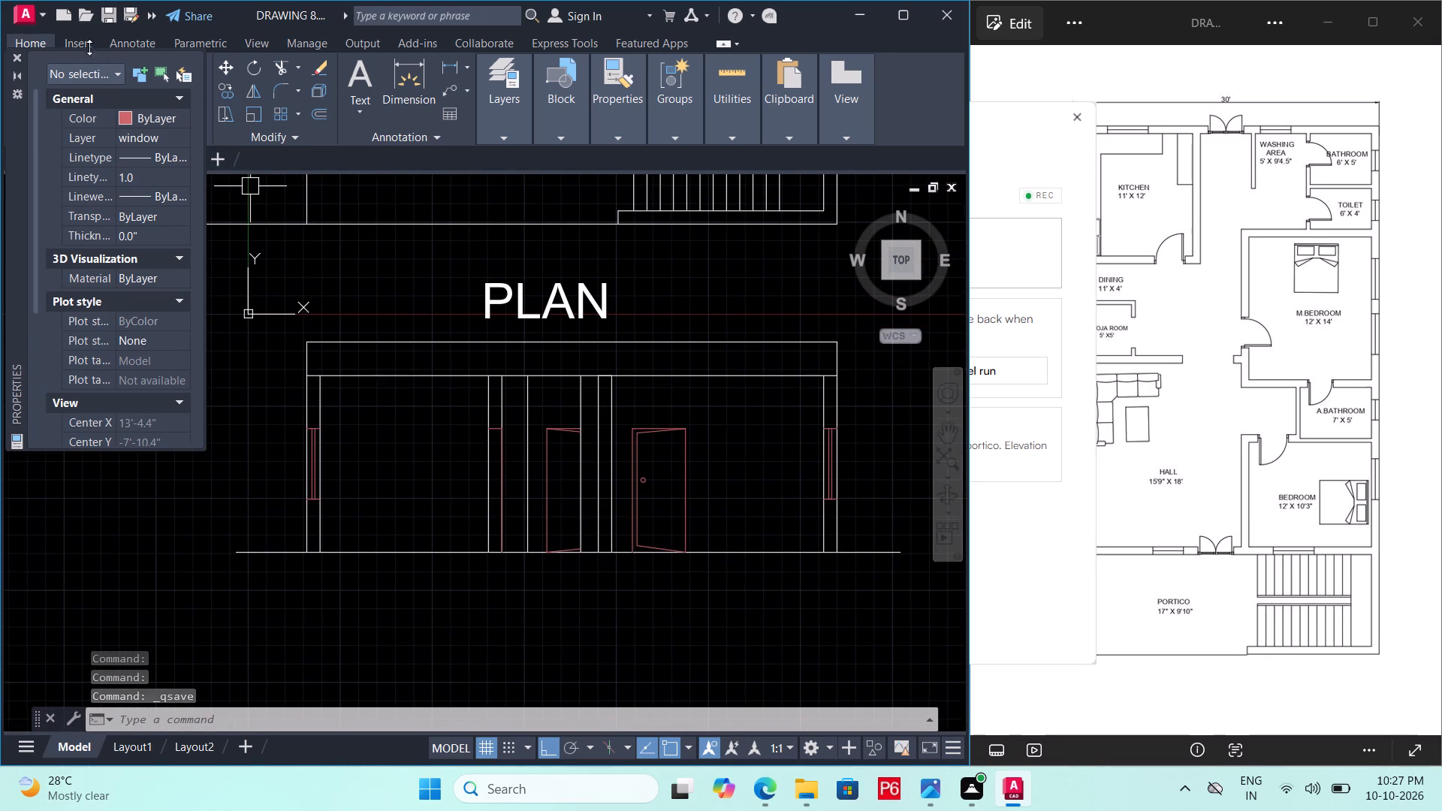
click(17, 59)
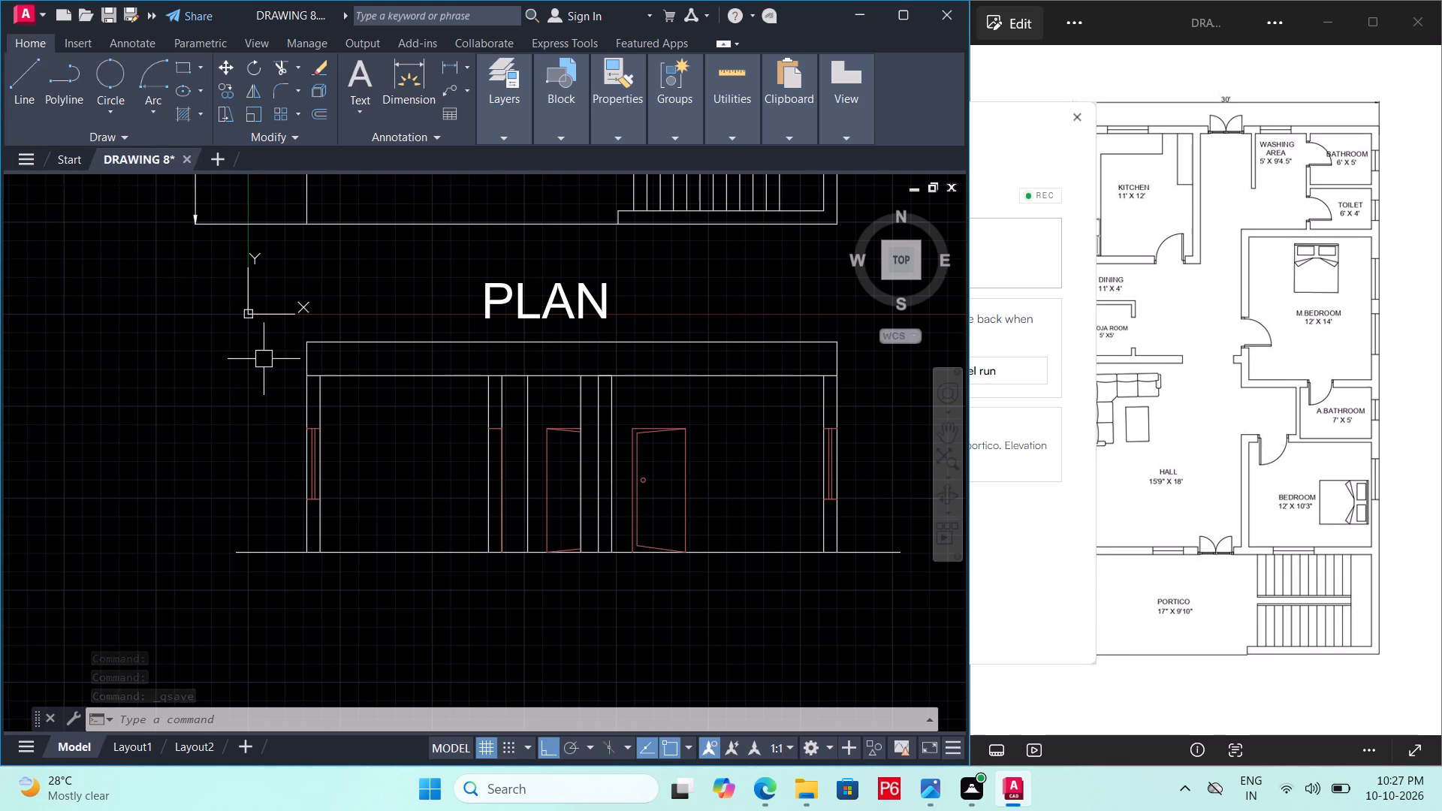
Move the whole section with its ground line about 52' with ortho off, placing it to the right of the floor plan.
click(285, 335)
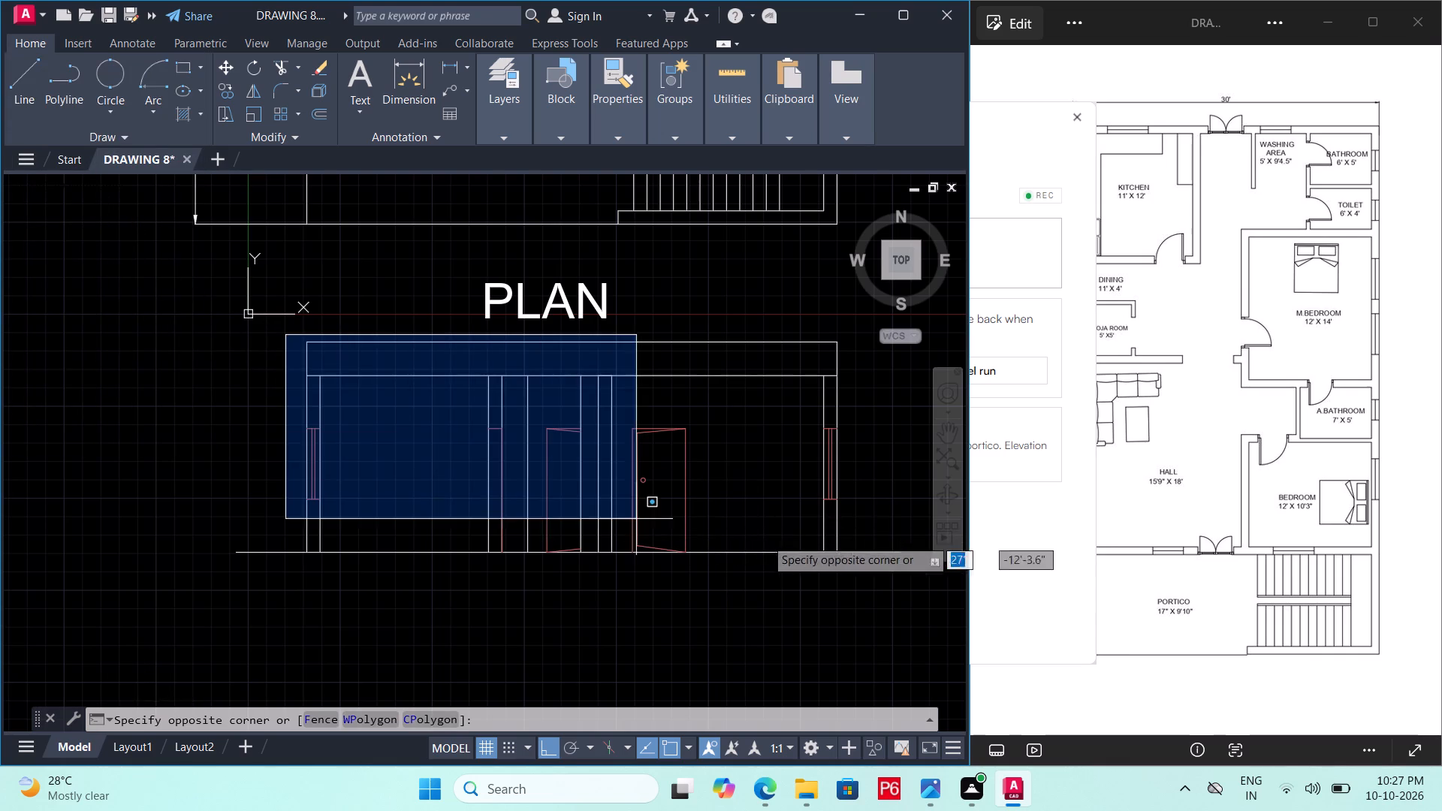
click(860, 592)
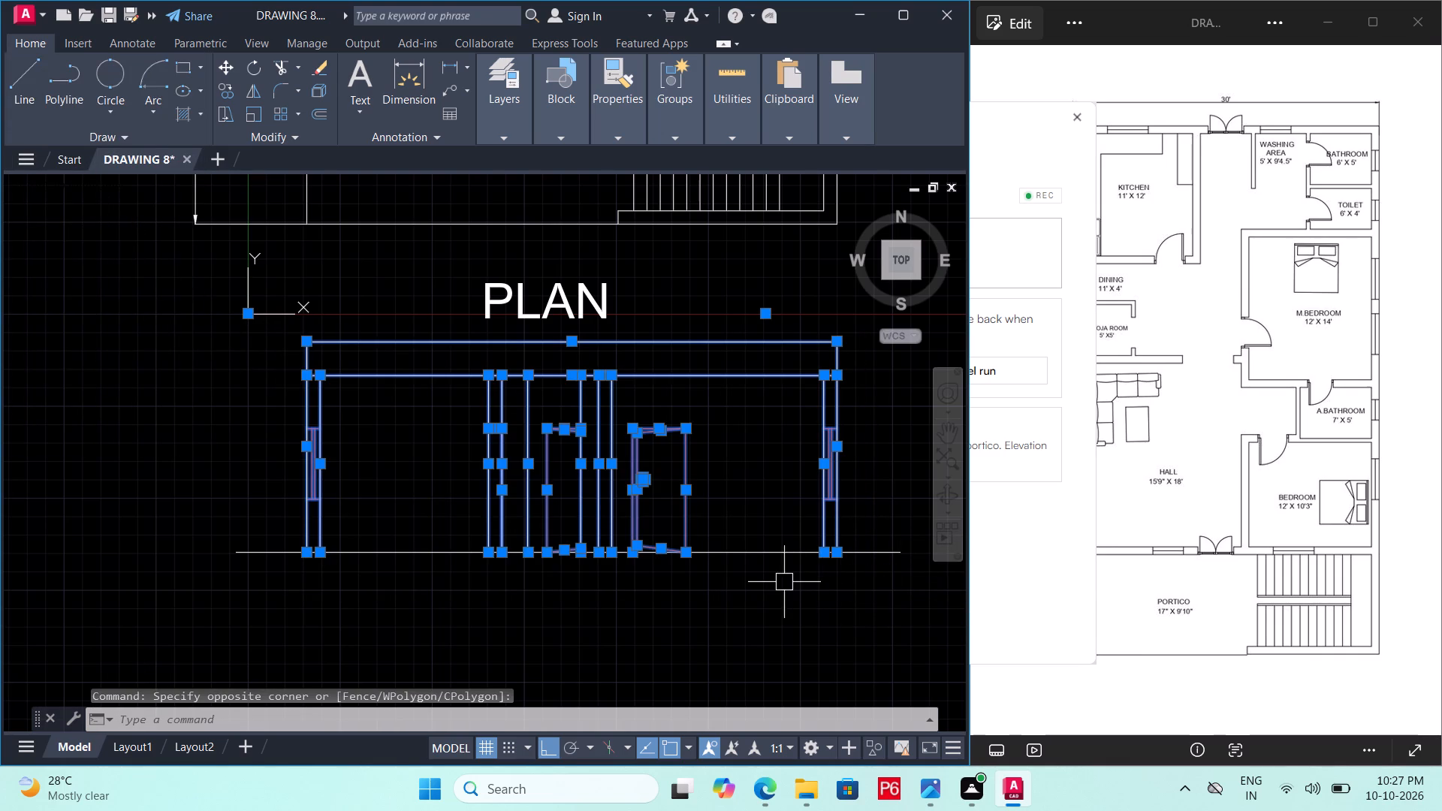
middle_drag(771, 577, 704, 540)
click(729, 520)
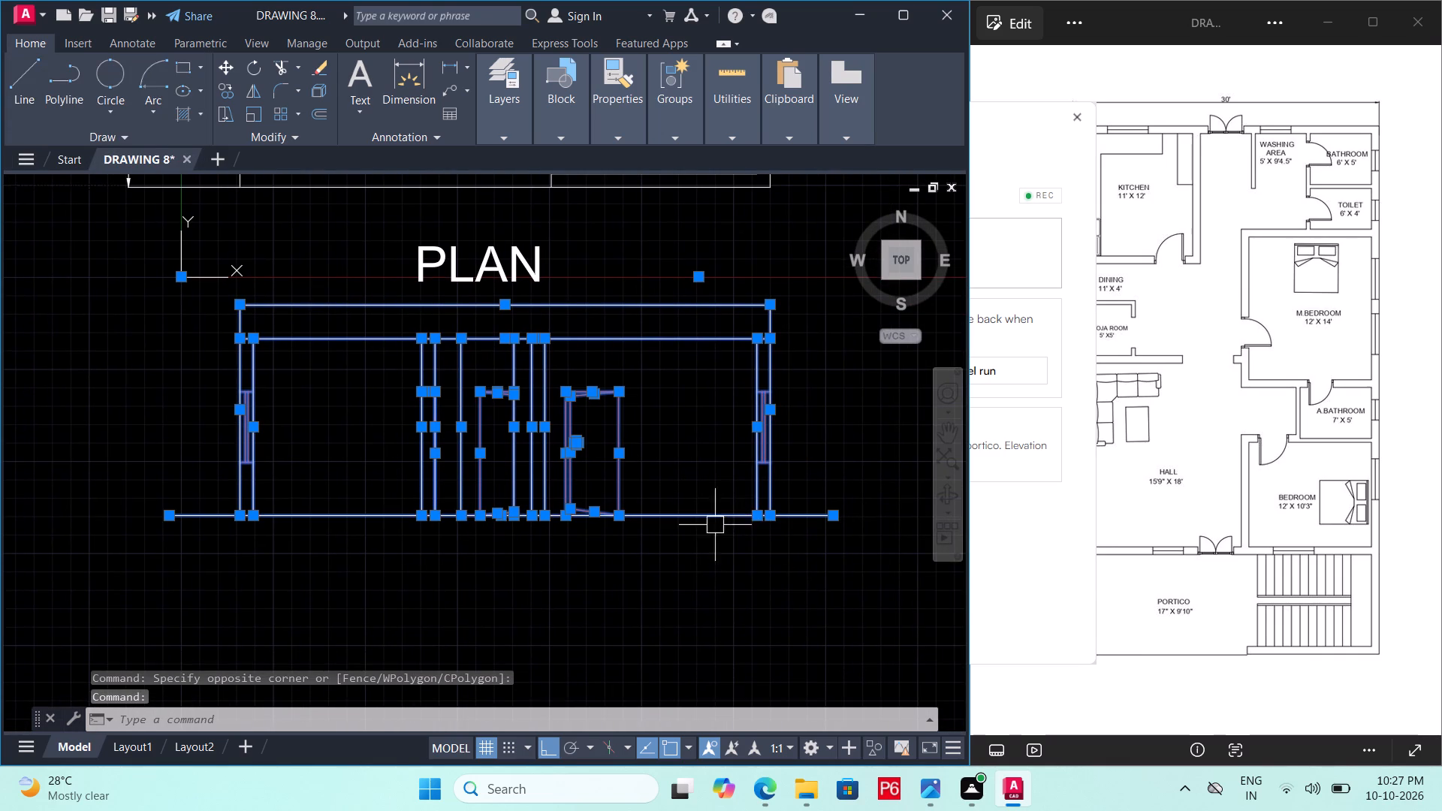
middle_drag(689, 541, 561, 601)
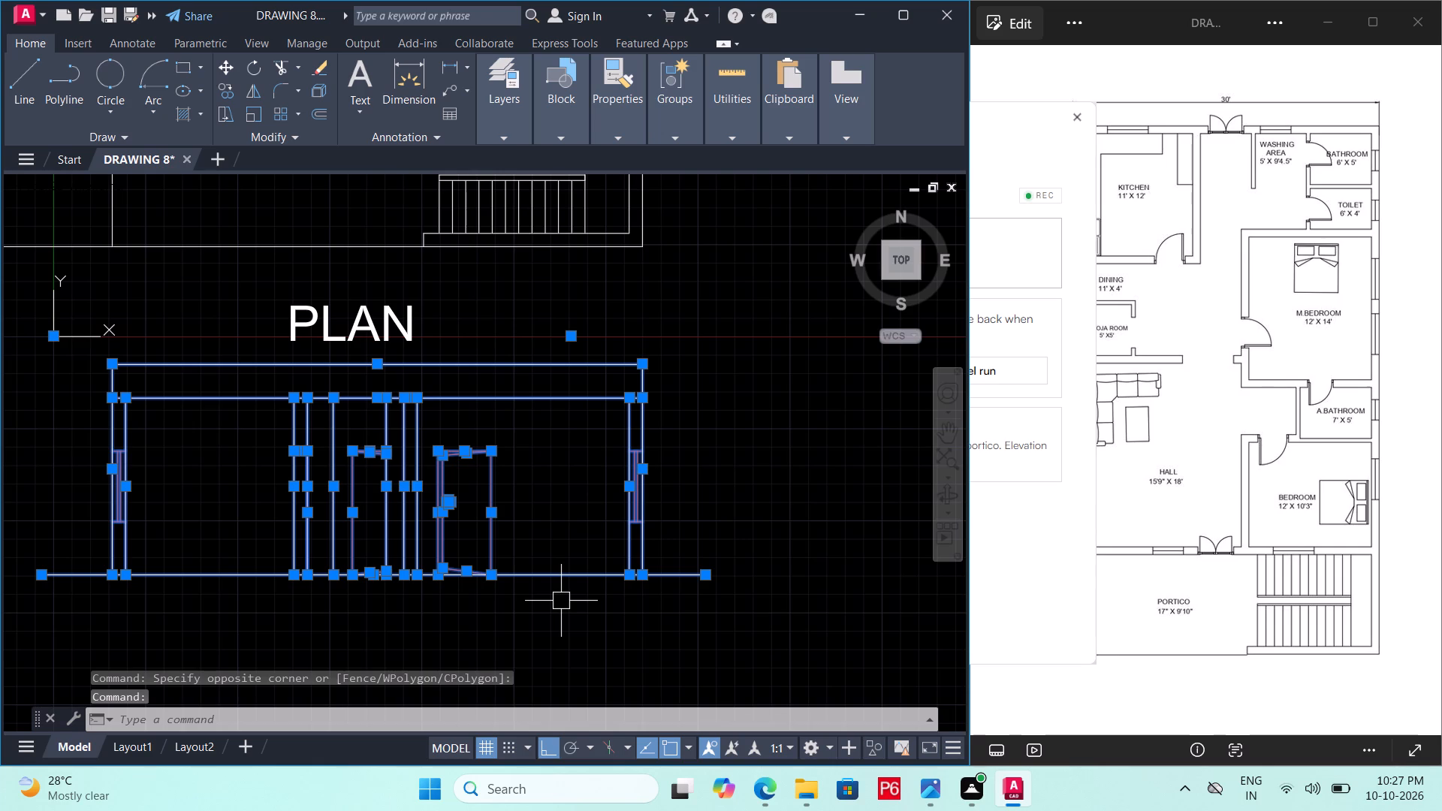
text(M)
key(space)
click(566, 574)
middle_drag(677, 489, 616, 528)
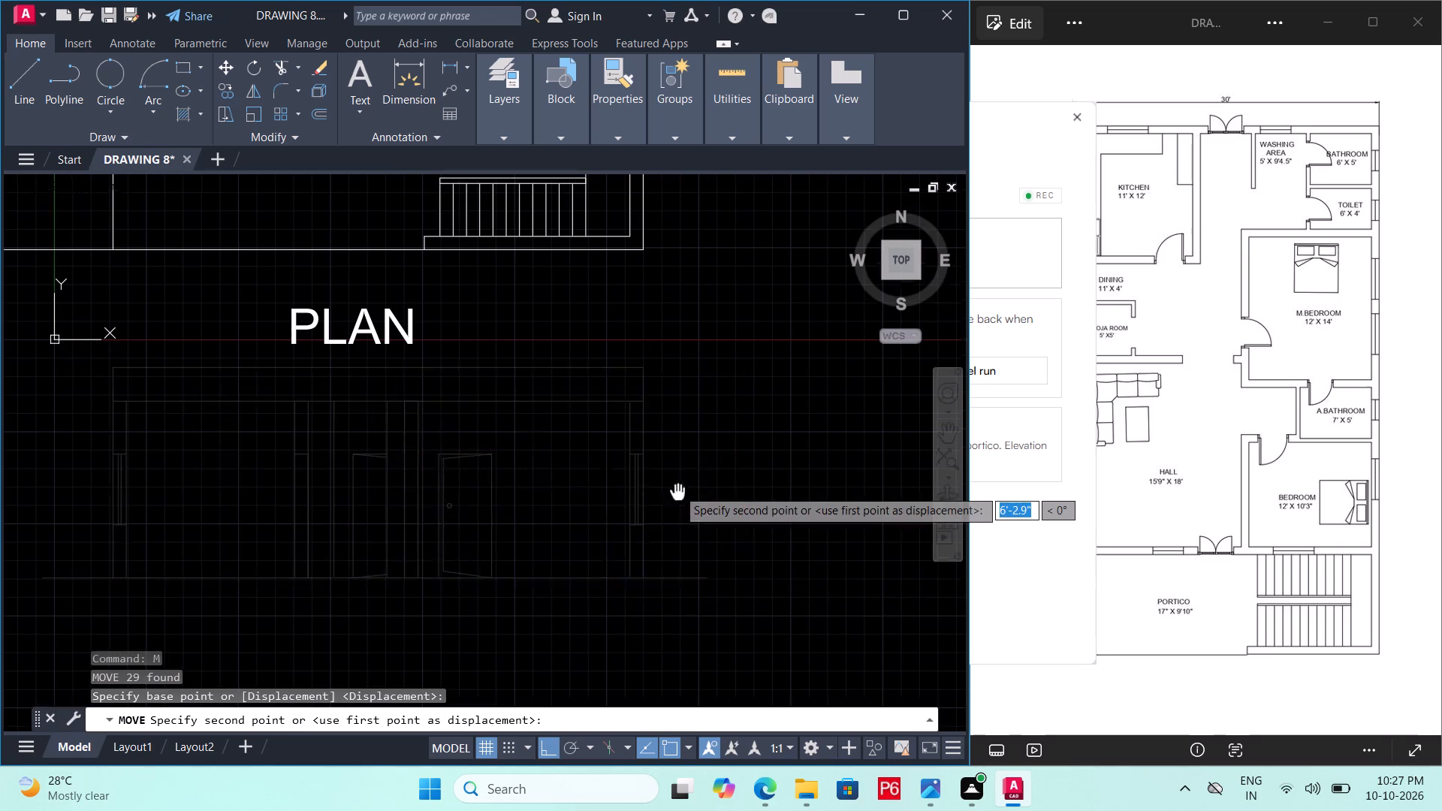
middle_drag(616, 528, 420, 595)
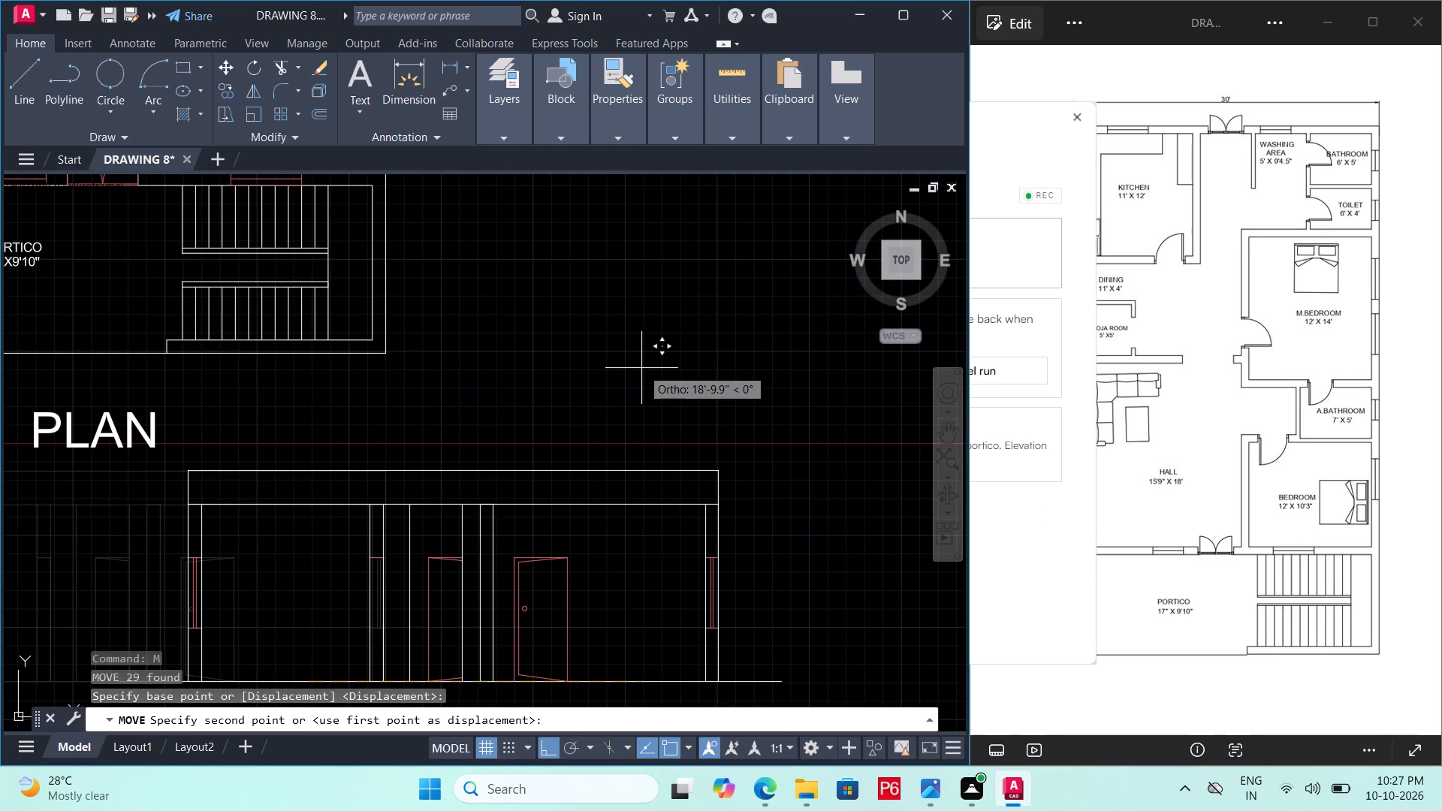
key(F8)
middle_drag(656, 312, 318, 482)
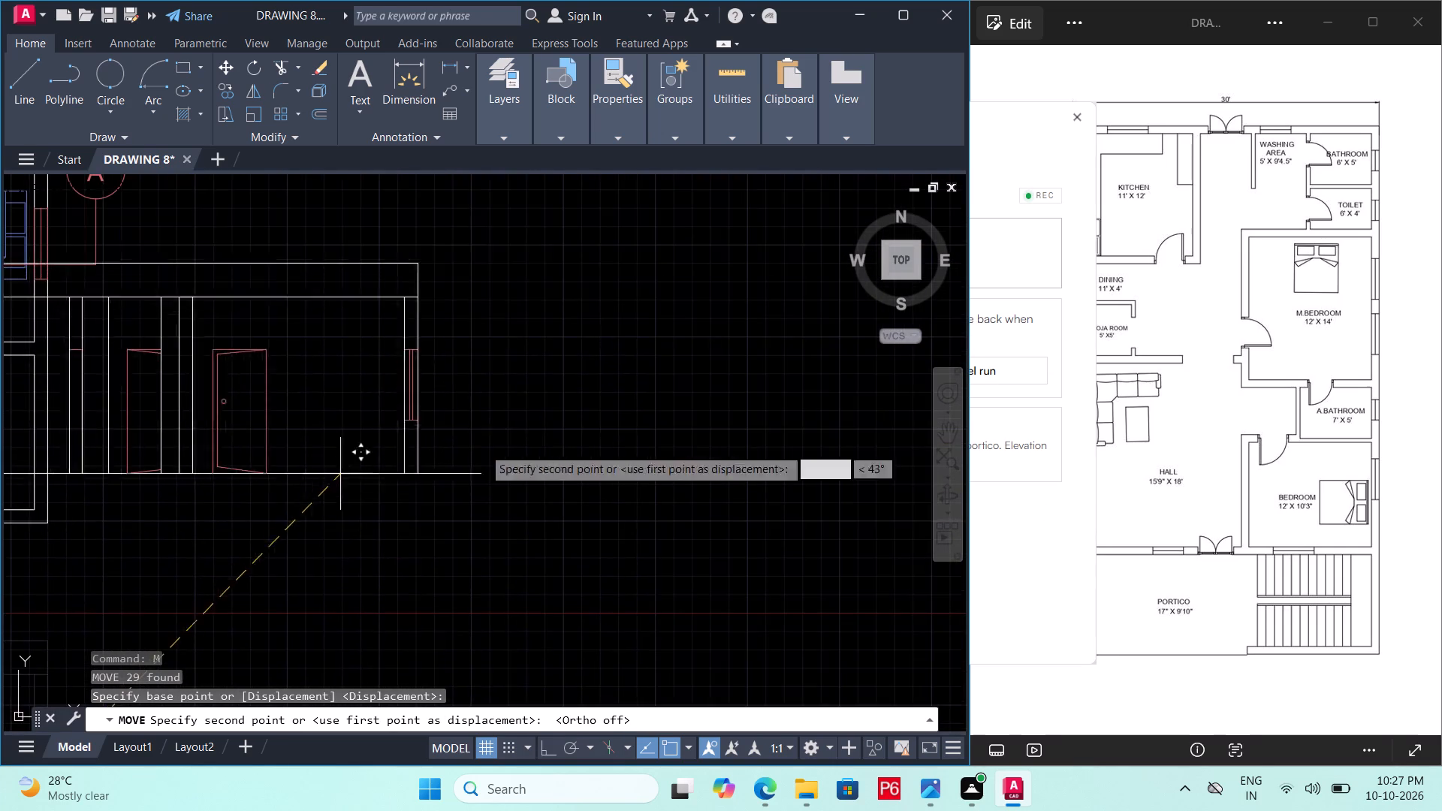
scroll(531, 458, down, 2)
middle_drag(630, 437, 528, 517)
scroll(629, 438, down, 1)
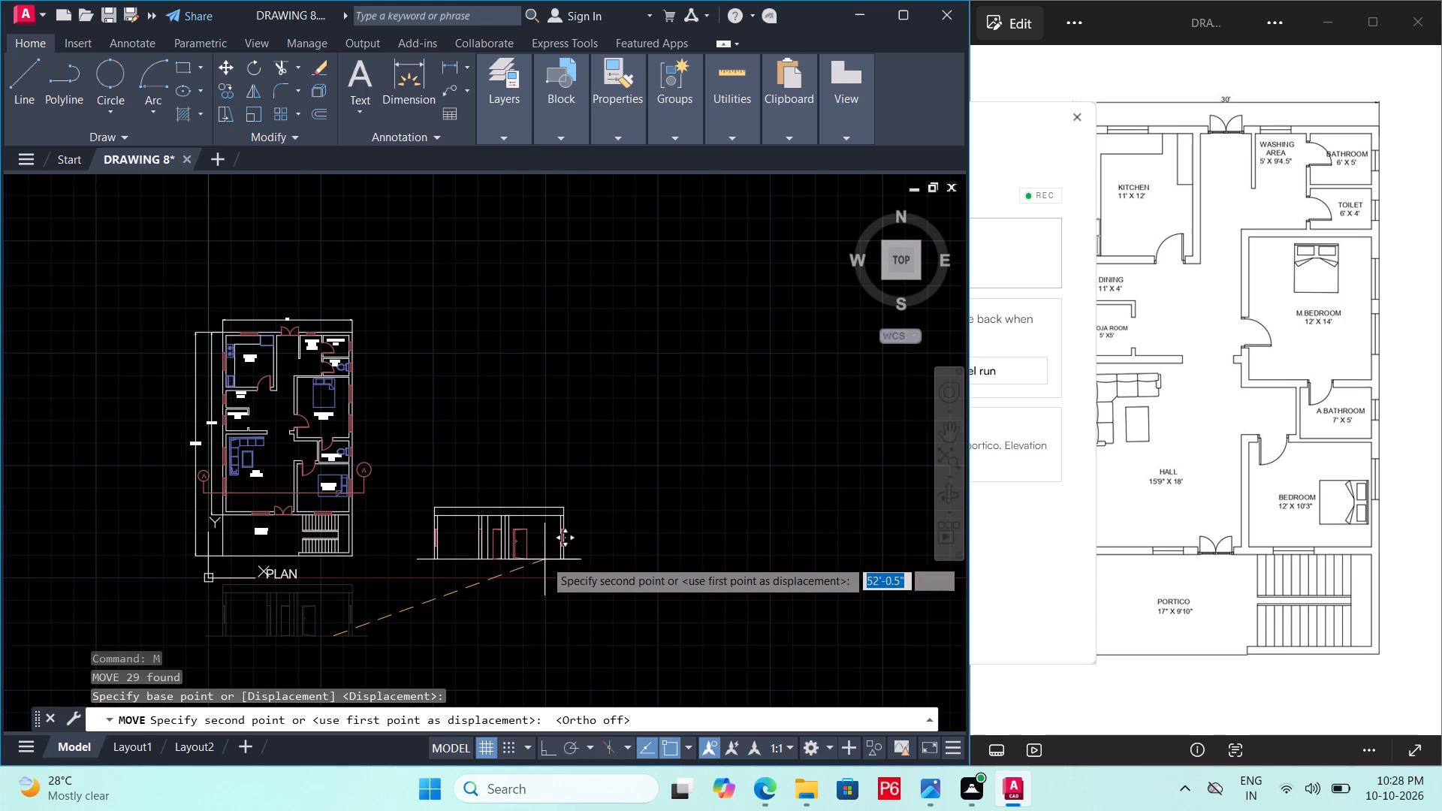
click(545, 559)
key(Escape)
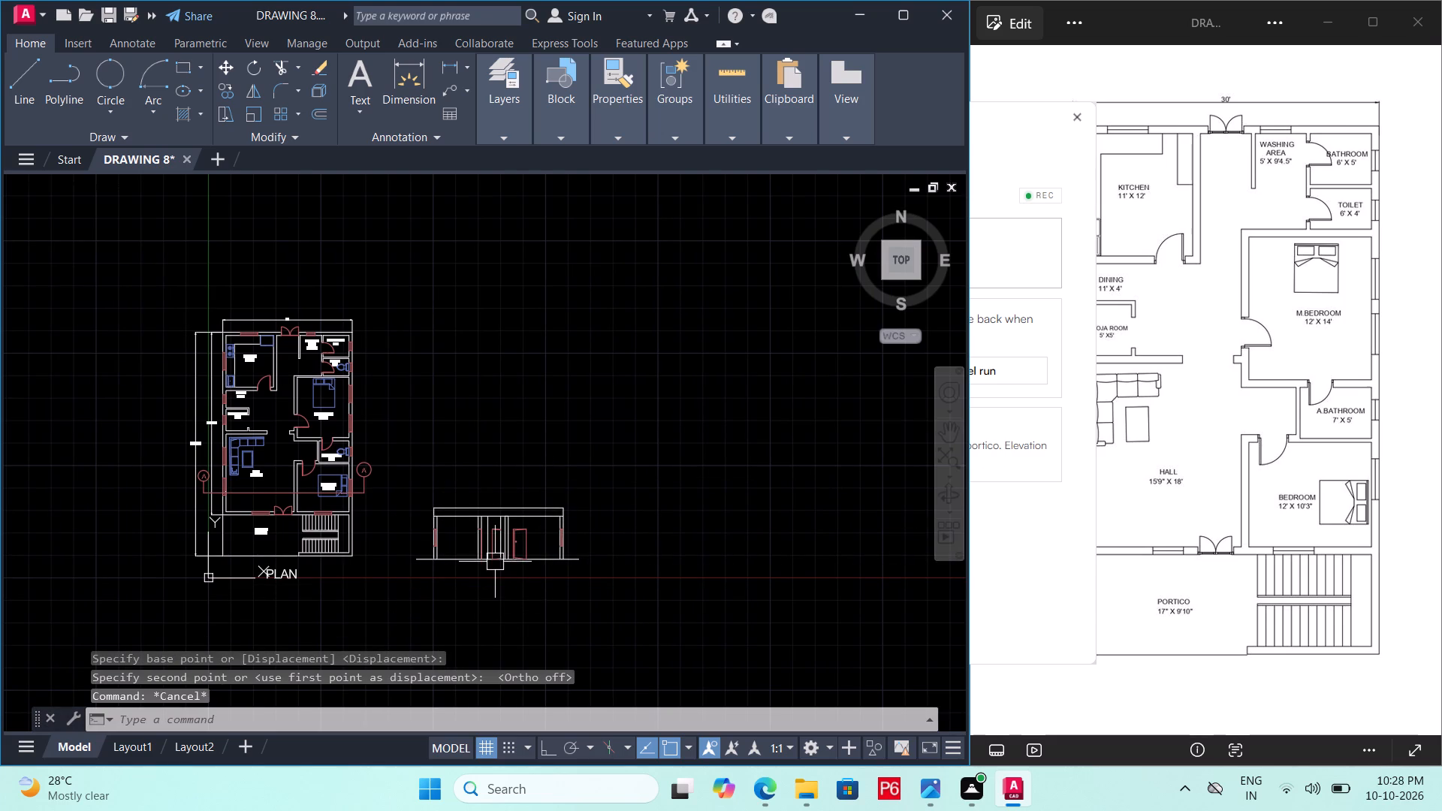
Save the drawing.
key(ctrl+s)
key(ctrl+s)
Copy the PLAN title to just below the section's ground line, about 43' to the right.
scroll(490, 526, up, 1)
middle_drag(490, 526, 495, 482)
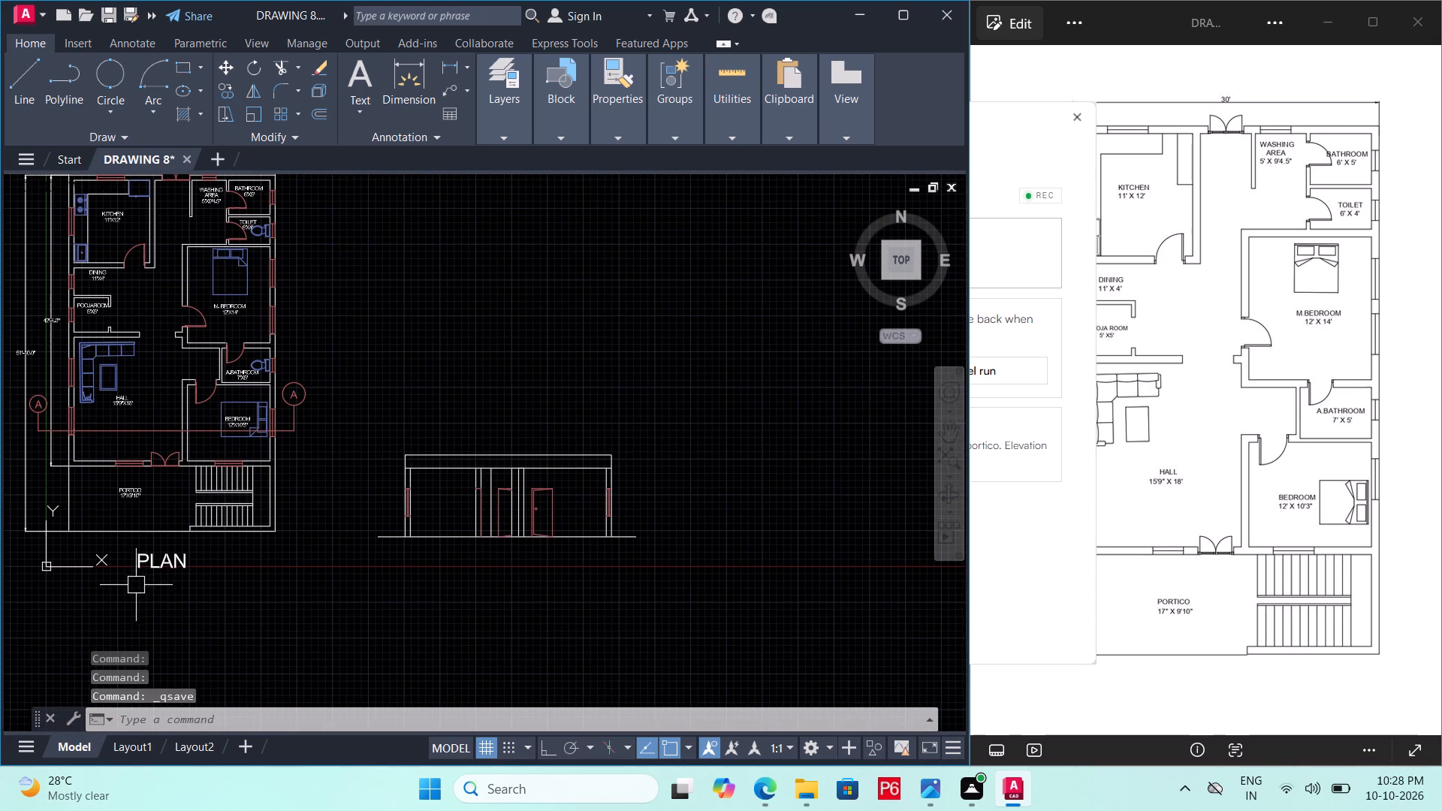
click(159, 568)
text(CO)
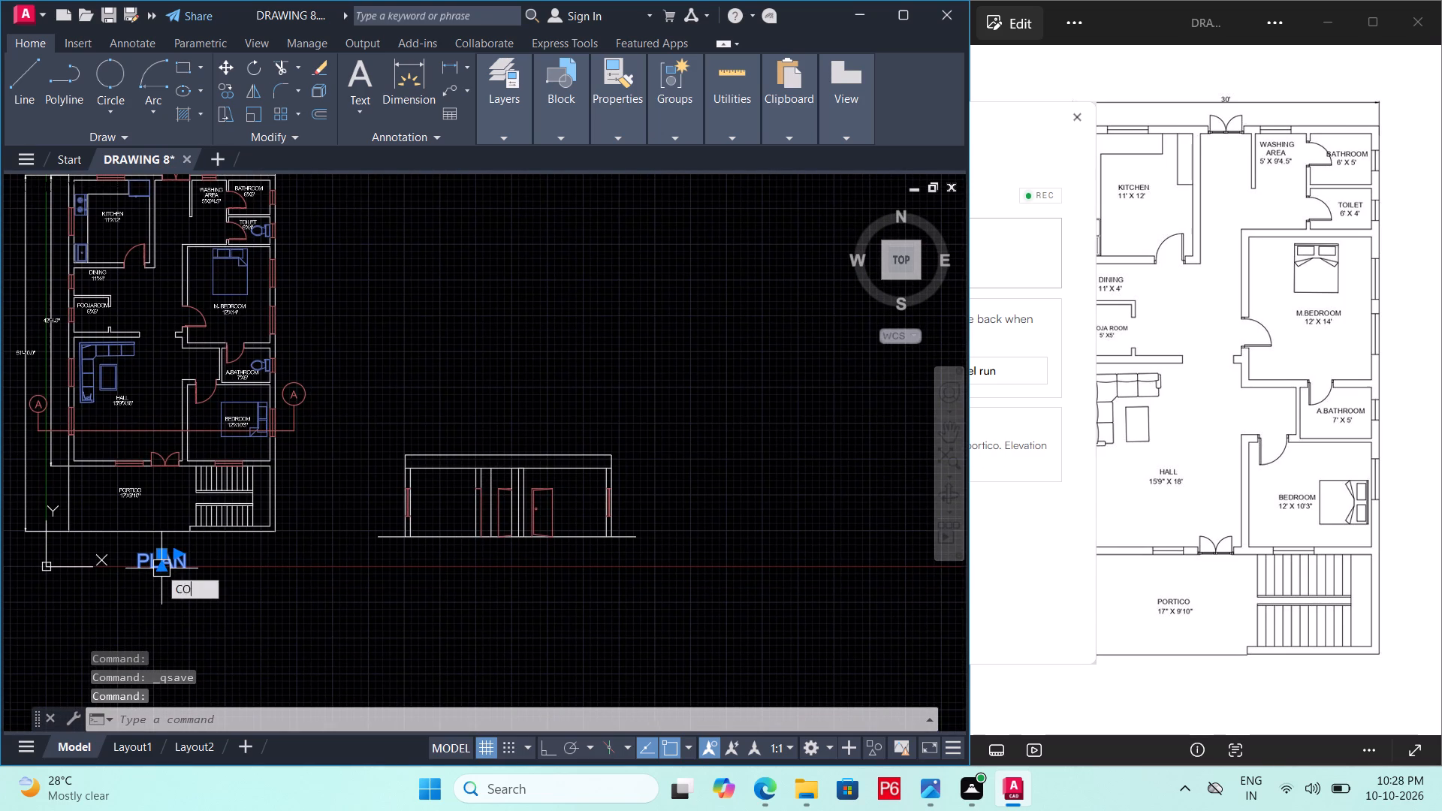
key(space)
click(159, 568)
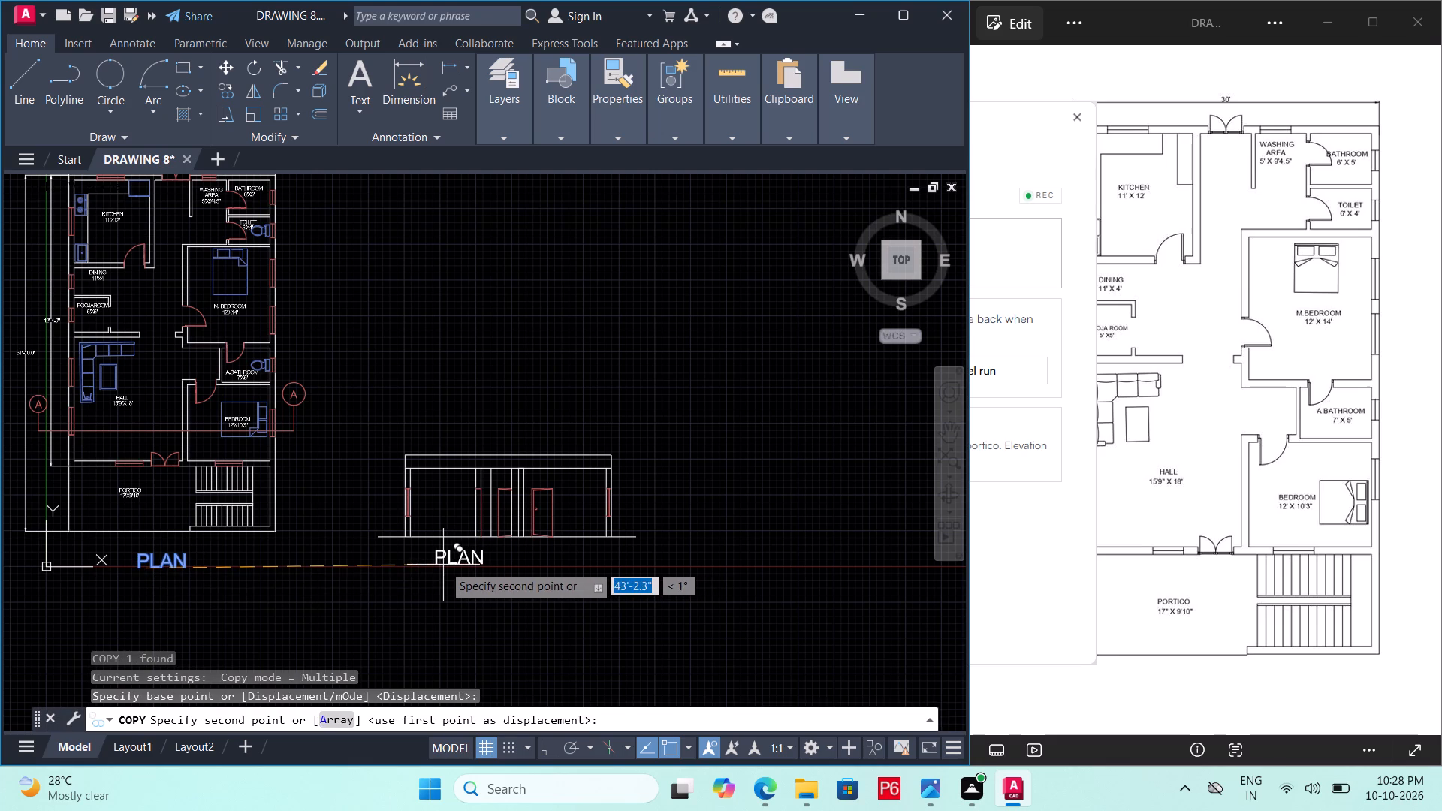
click(443, 565)
key(Escape)
Replace the text of the copied title below the section with SECTION ELEVATION OF A-A.
double_click(453, 558)
scroll(475, 561, up, 3)
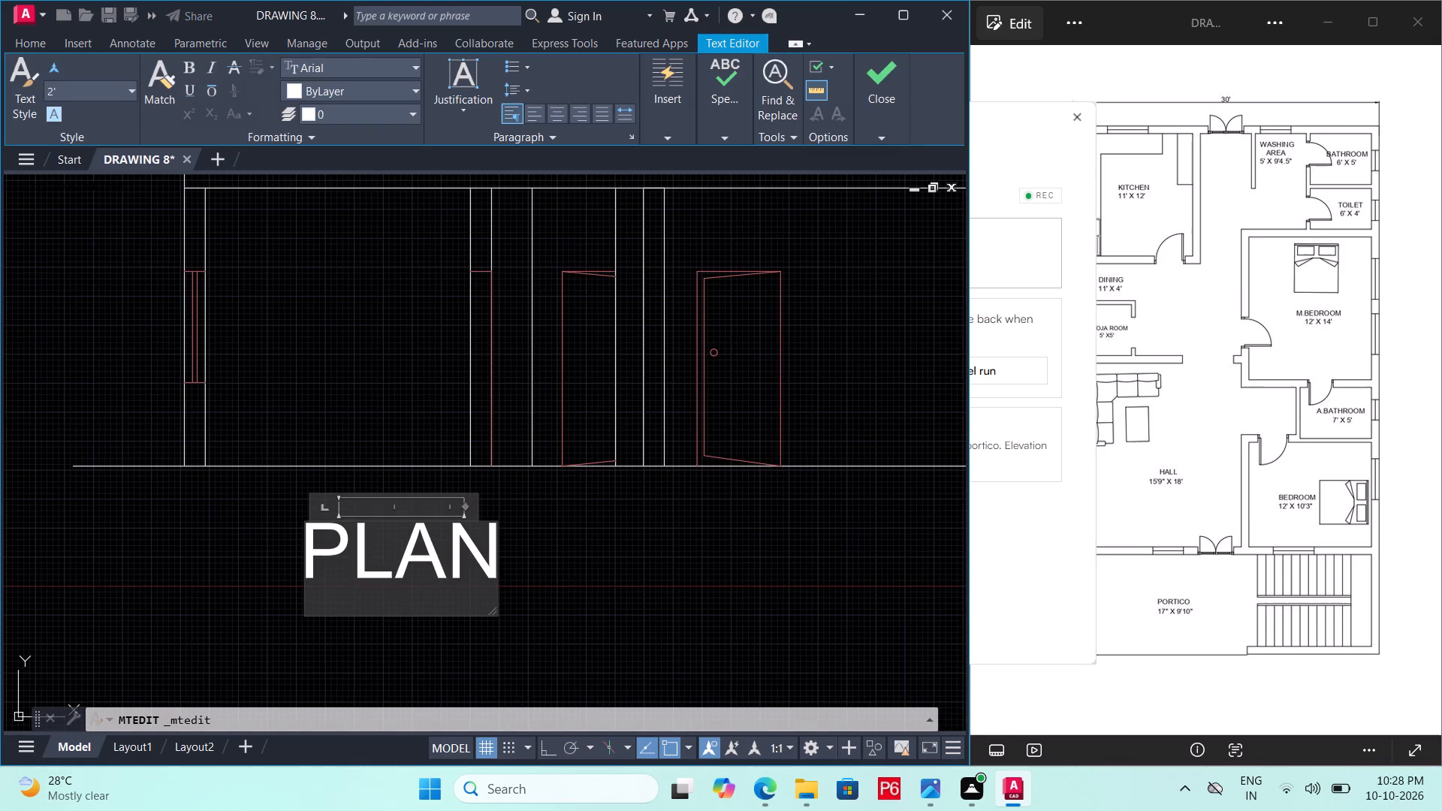
click(490, 565)
key(BackSpace)
key(BackSpace)
key(BackSpace)
key(BackSpace)
key(BackSpace)
key(BackSpace)
key(BackSpace)
key(BackSpace)
key(BackSpace)
key(BackSpace)
key(BackSpace)
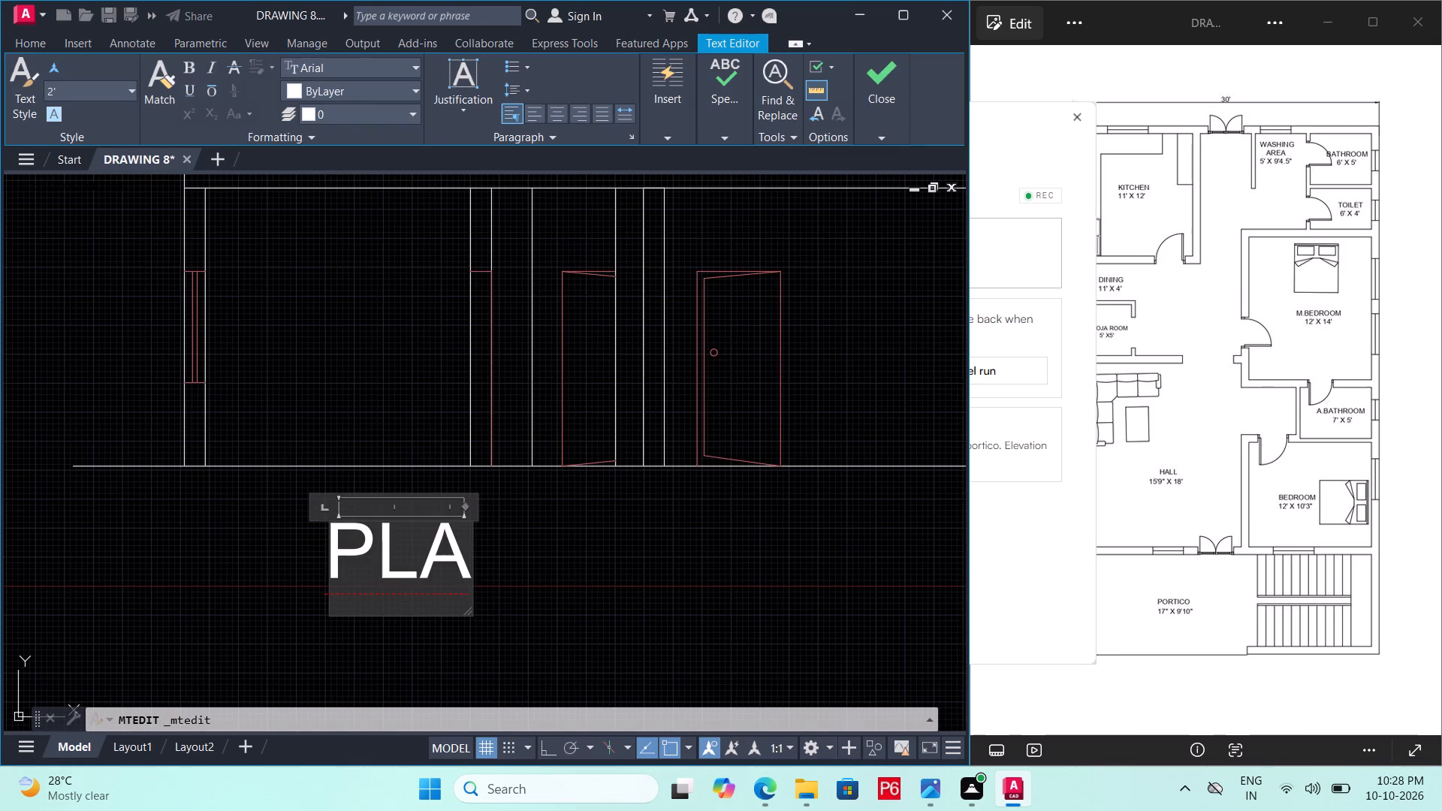
text(SECTION ELEVATION)
key(space)
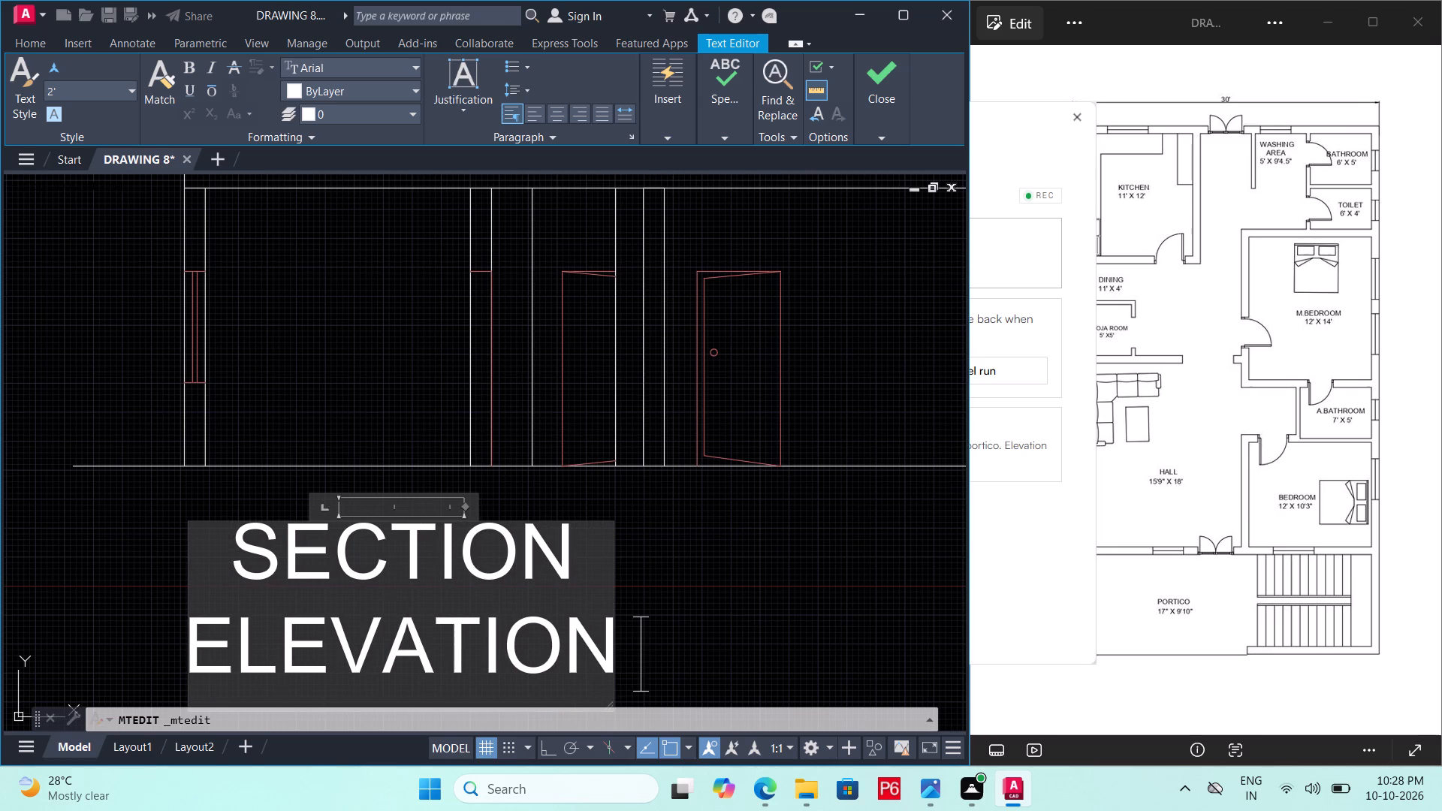
text(OF)
key(space)
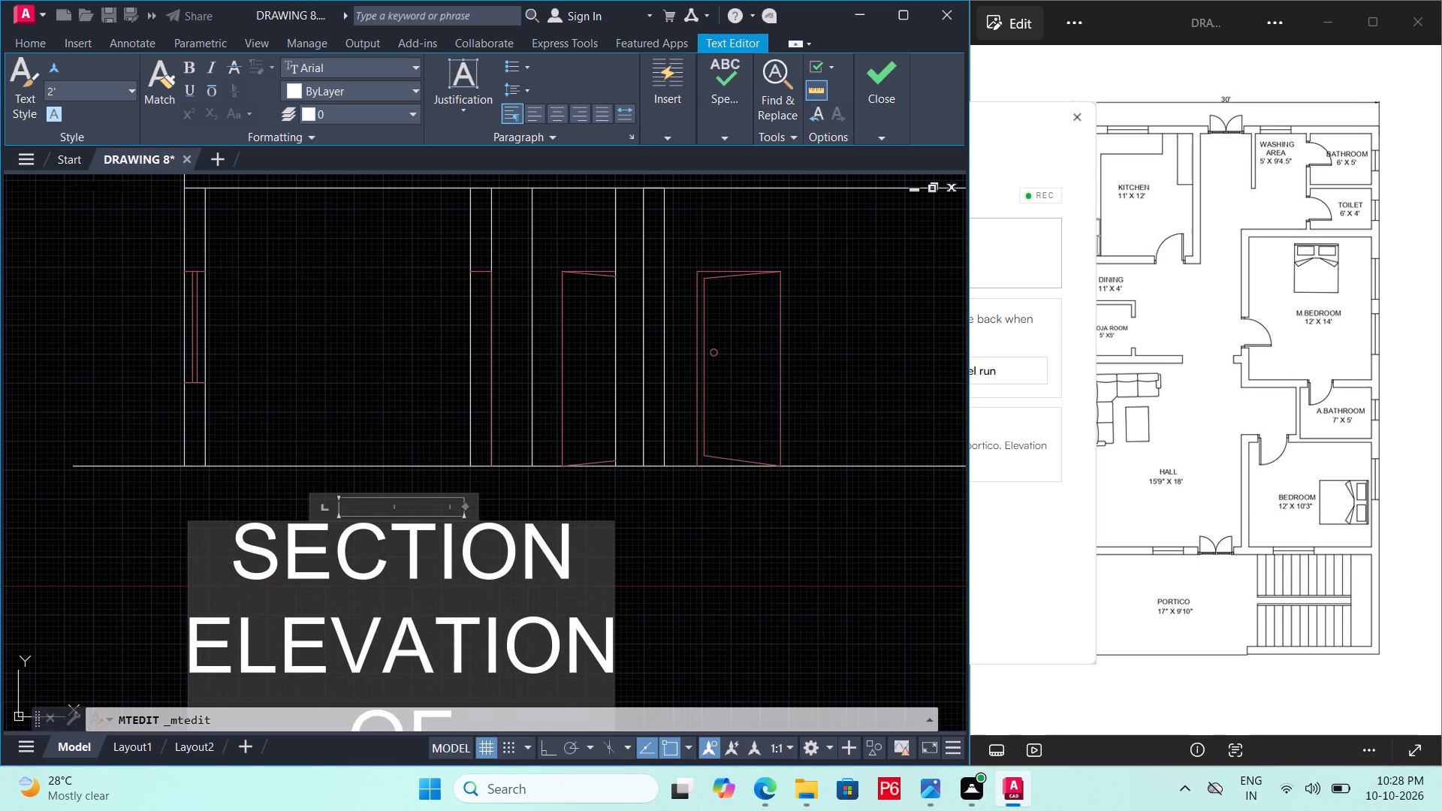
key(a)
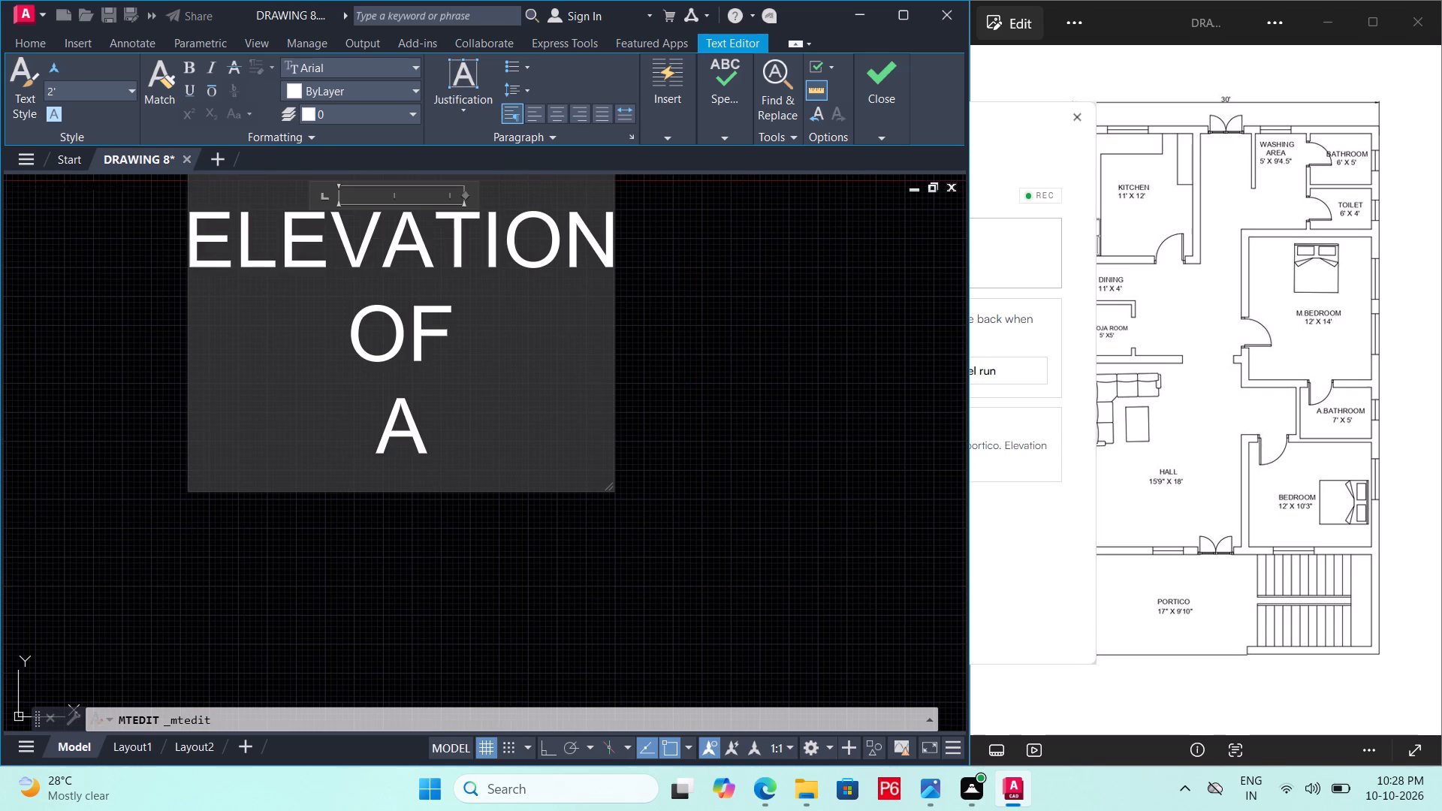
key(minus)
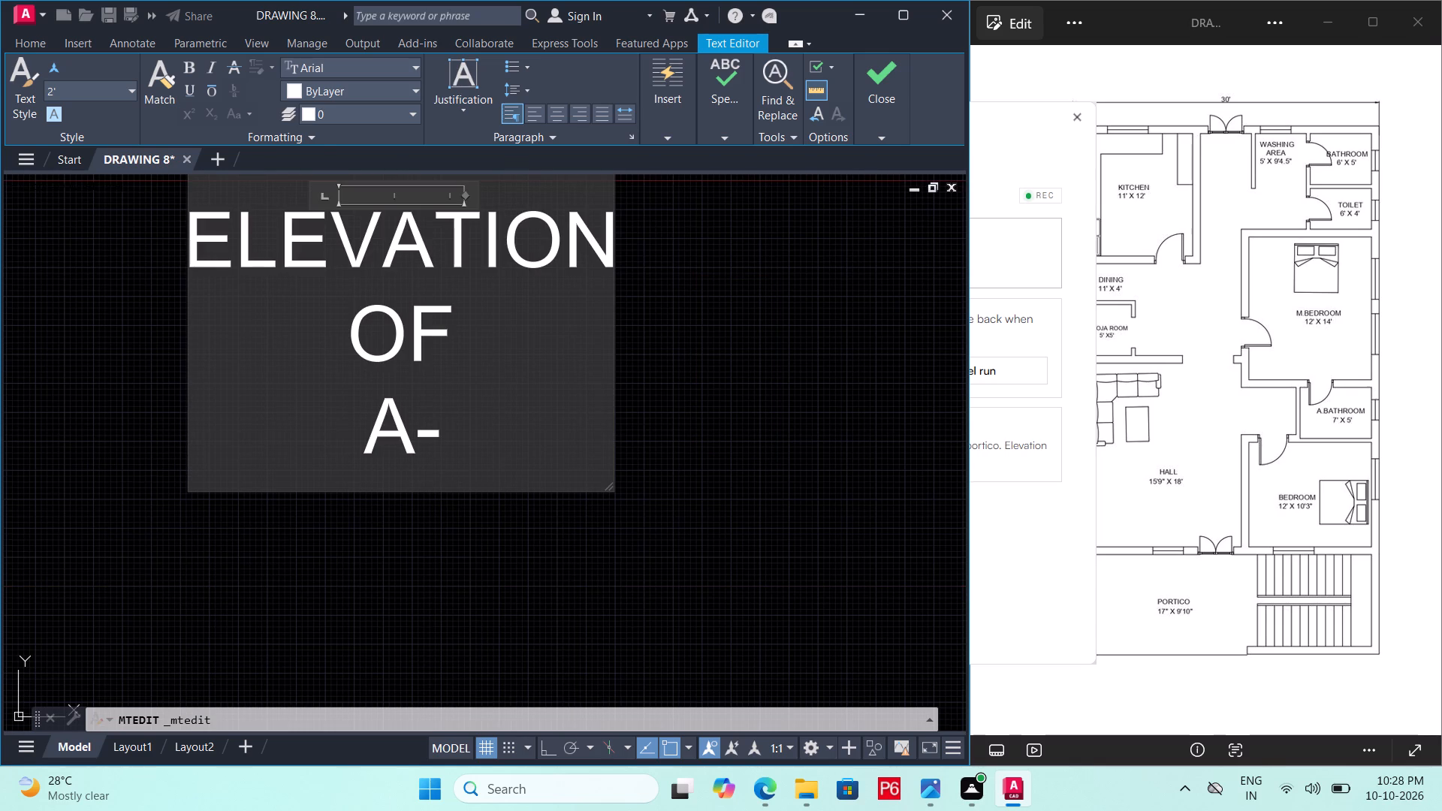
key(a)
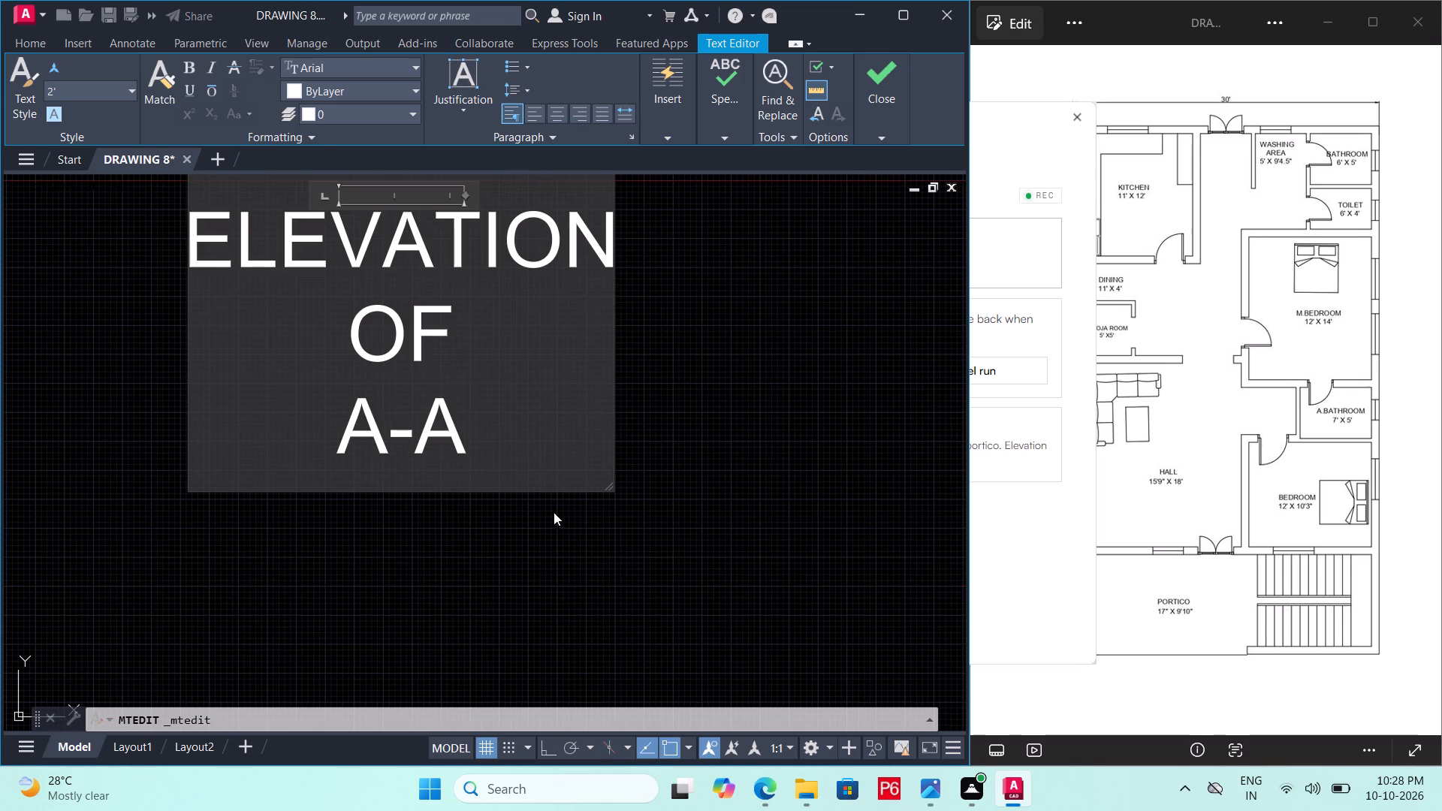
click(689, 515)
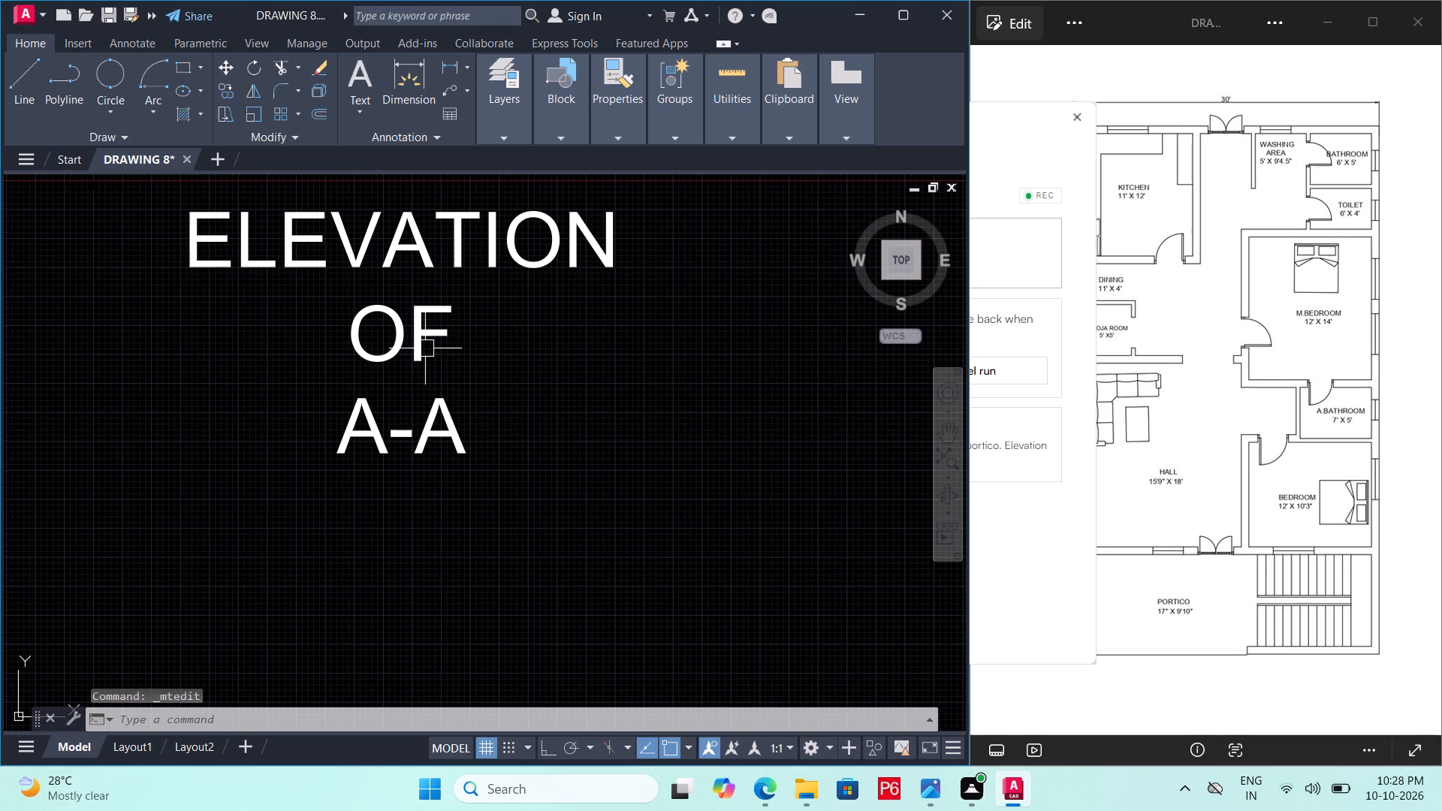
Widen the text frame of the SECTION ELEVATION OF A-A title so the whole title fits on one line.
click(418, 339)
middle_drag(478, 378, 414, 529)
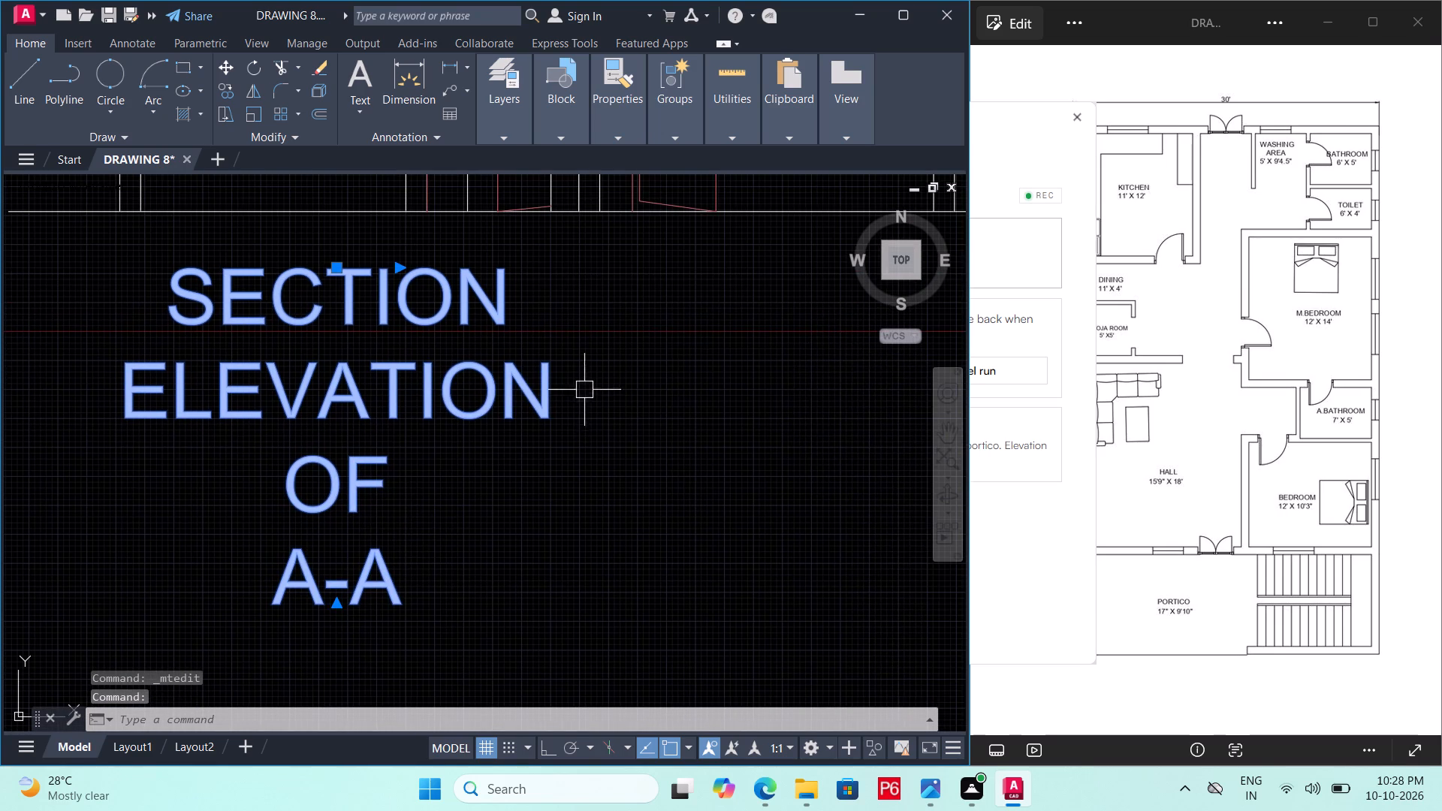
click(402, 270)
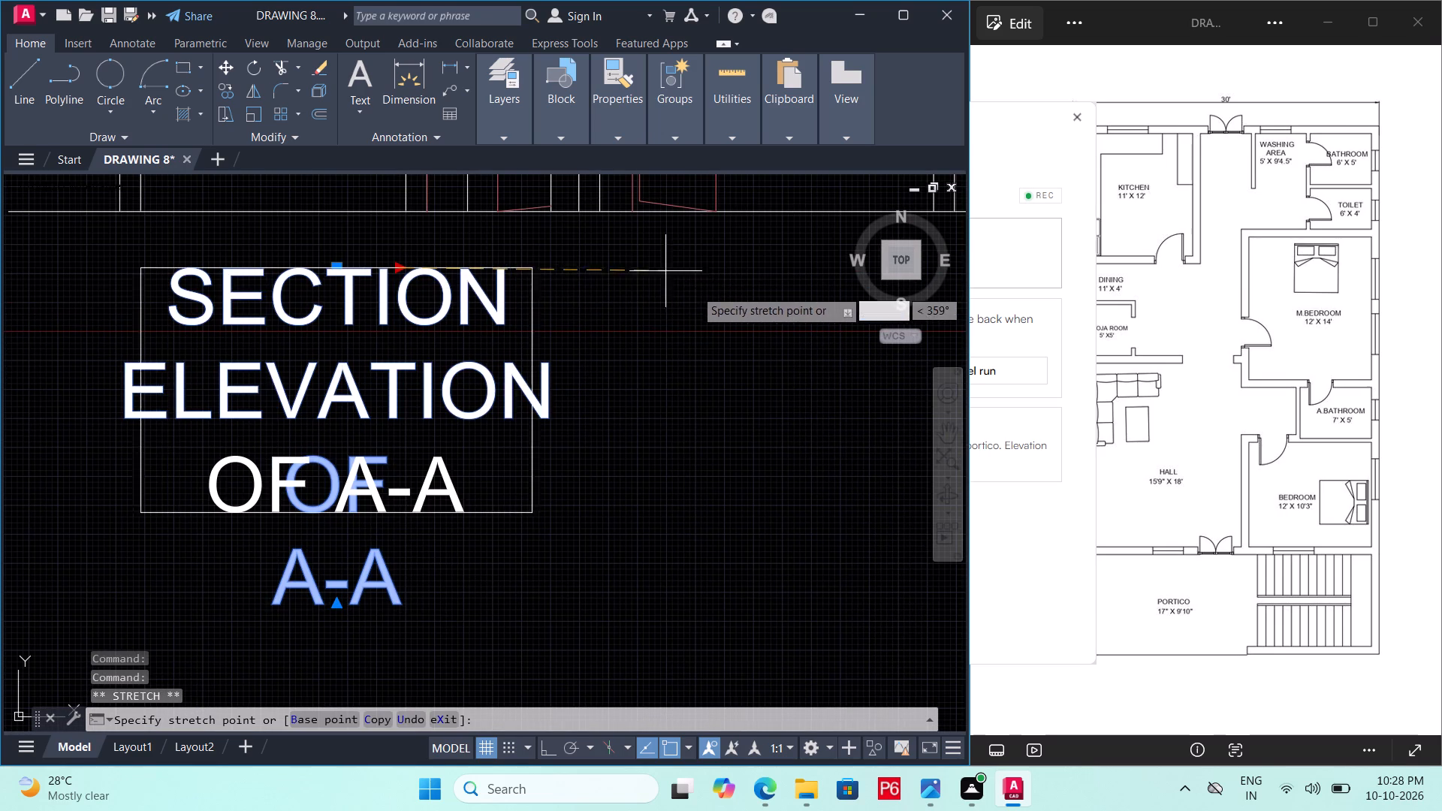
click(695, 289)
middle_drag(707, 384, 568, 417)
scroll(578, 468, down, 2)
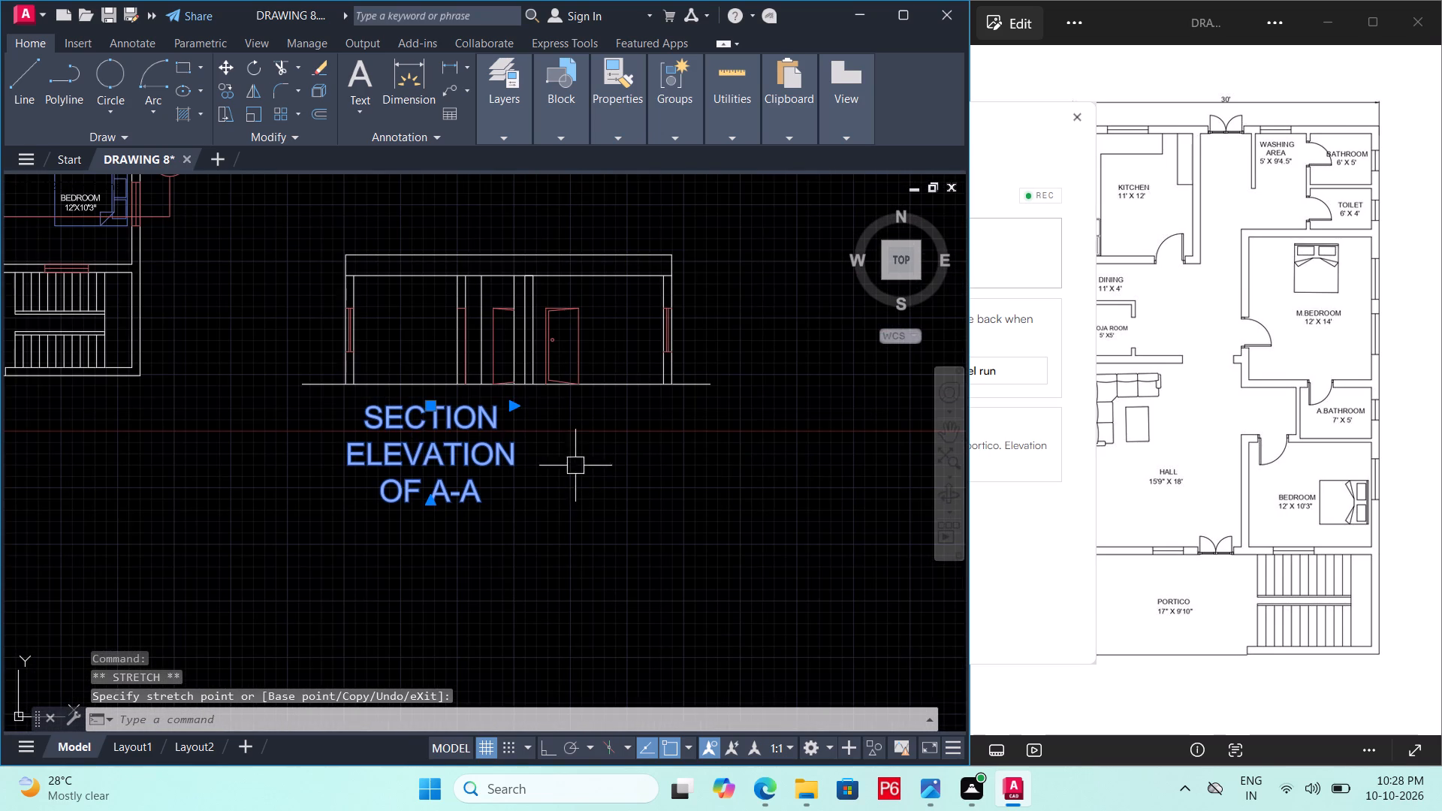
click(517, 411)
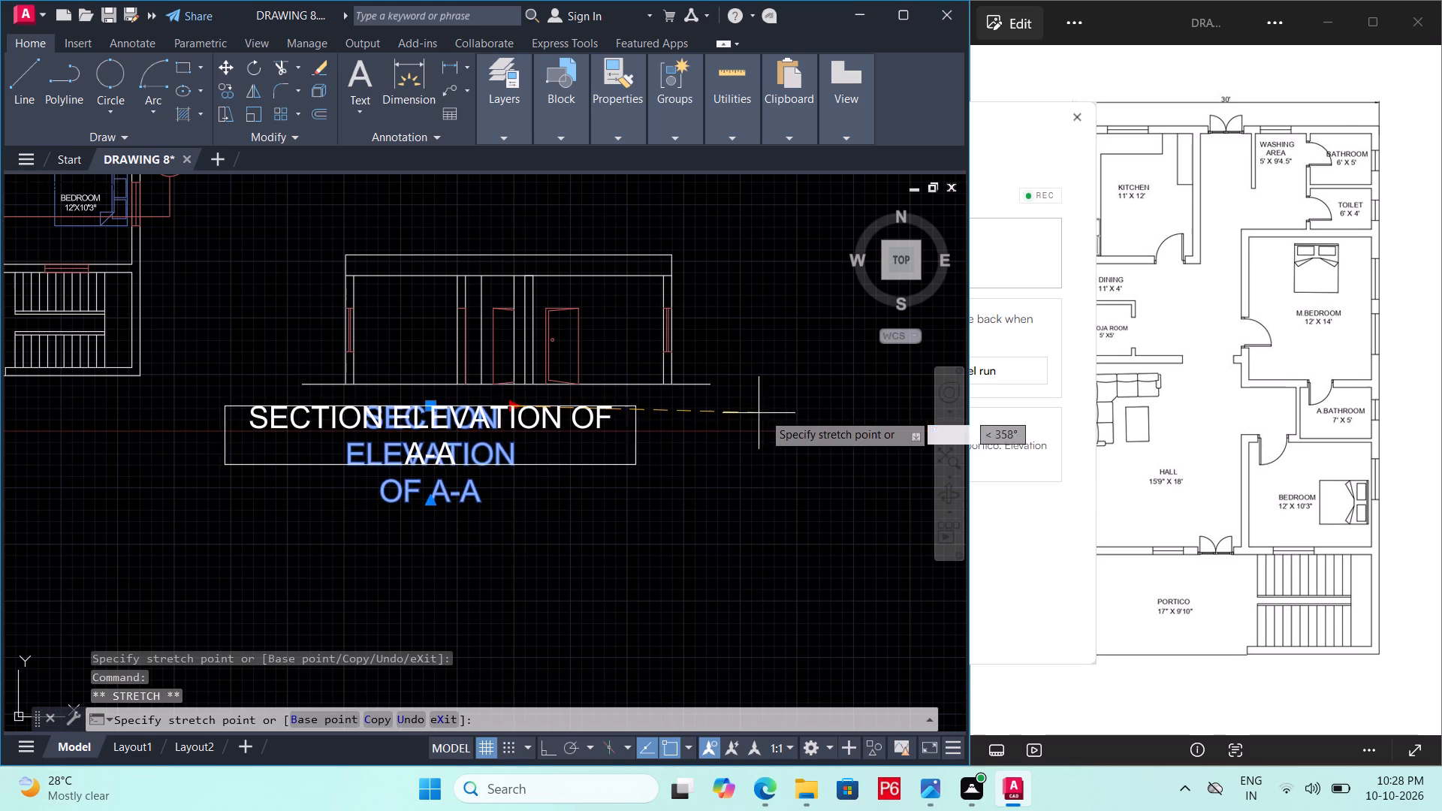
double_click(763, 413)
click(641, 405)
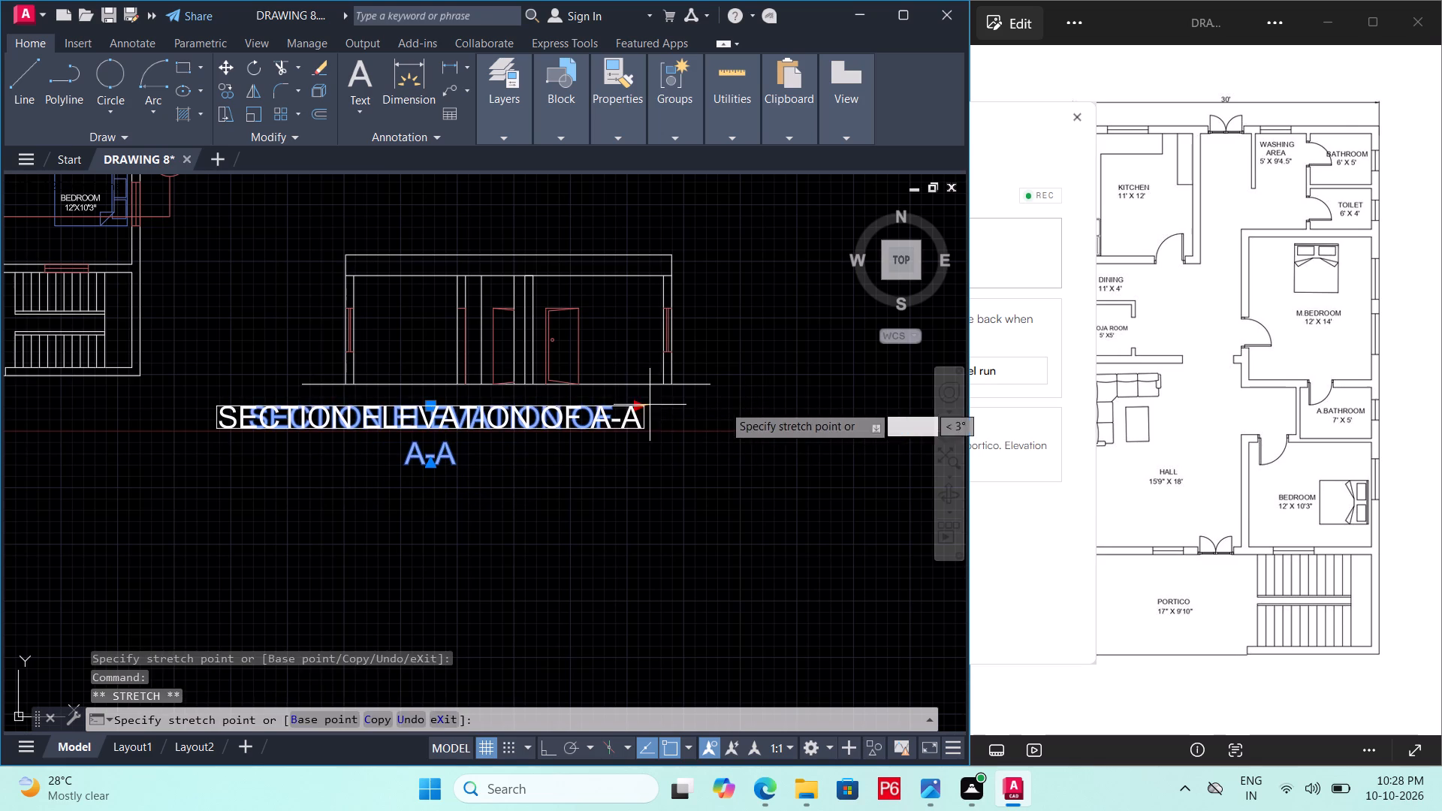
double_click(757, 405)
key(Escape)
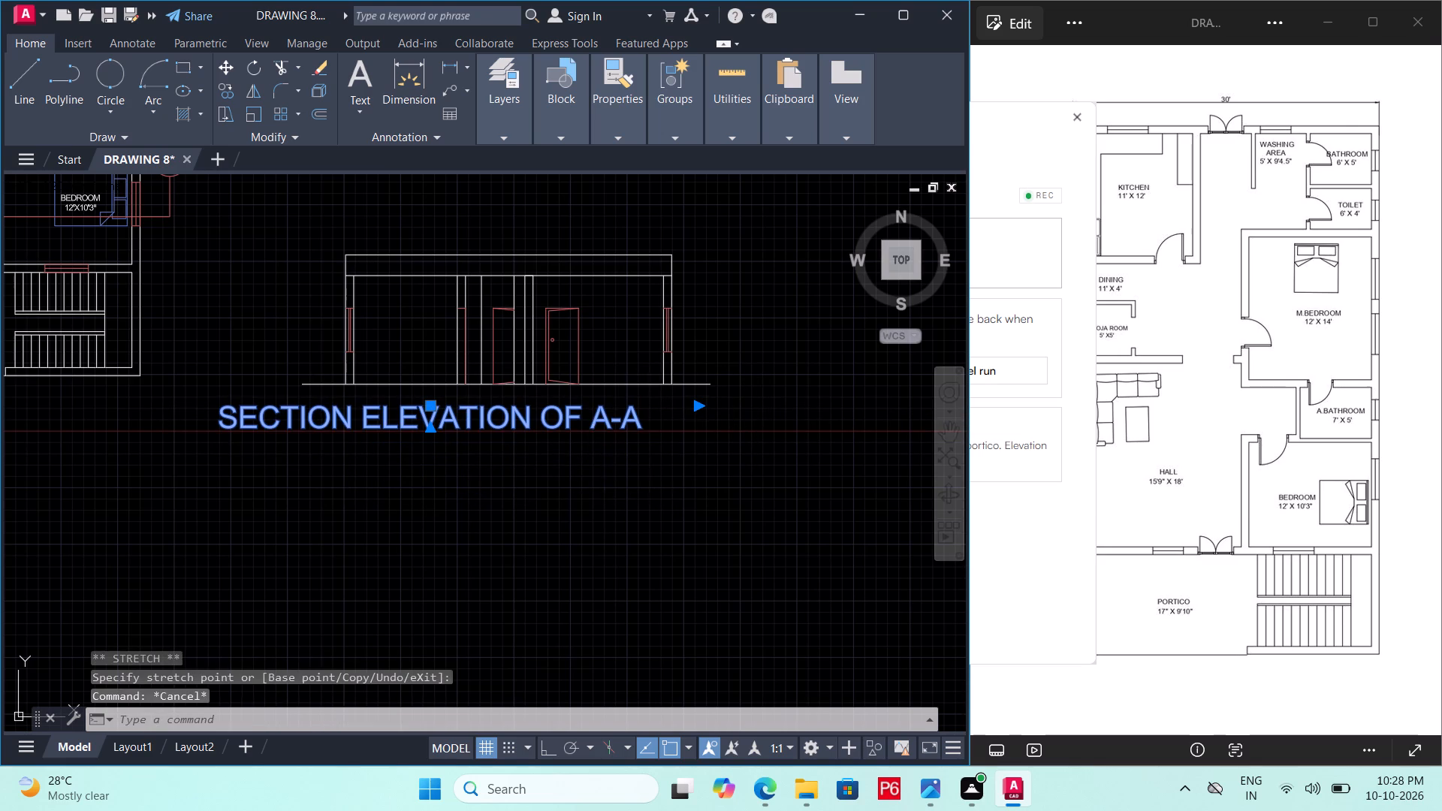
Move the SECTION ELEVATION OF A-A title to the right so it sits centred just below the section's ground line.
click(620, 419)
text(M)
key(space)
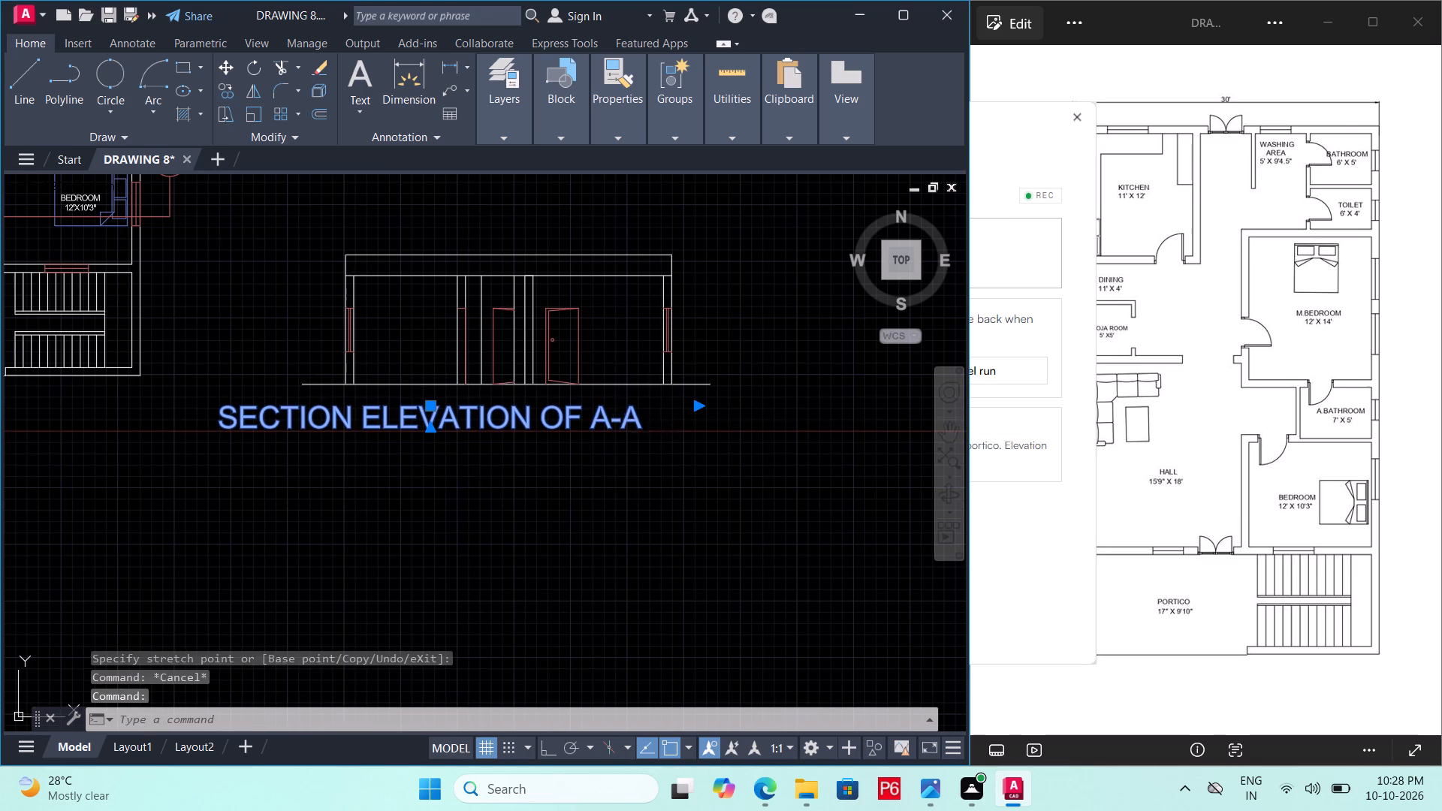
click(620, 420)
click(714, 424)
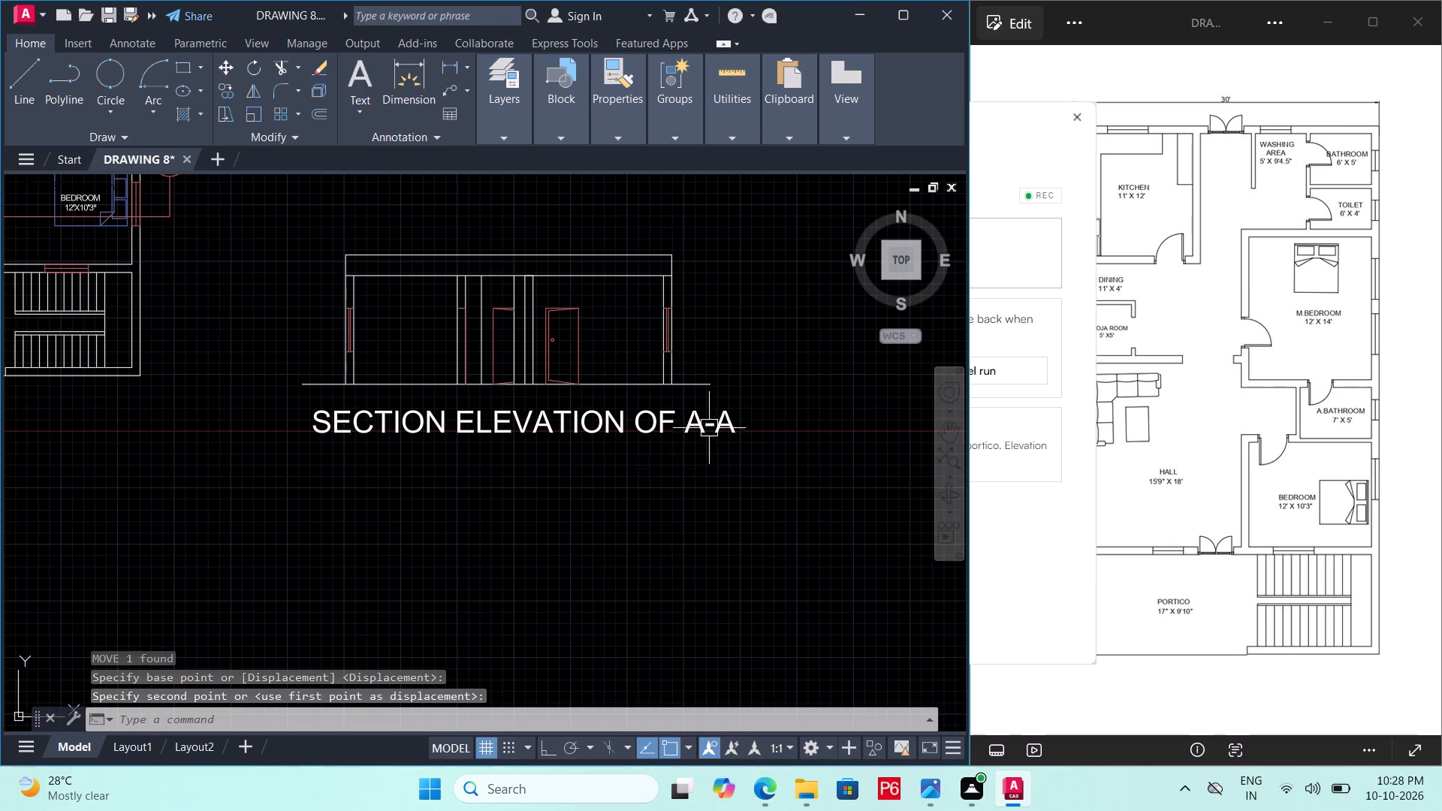
click(656, 427)
key(n)
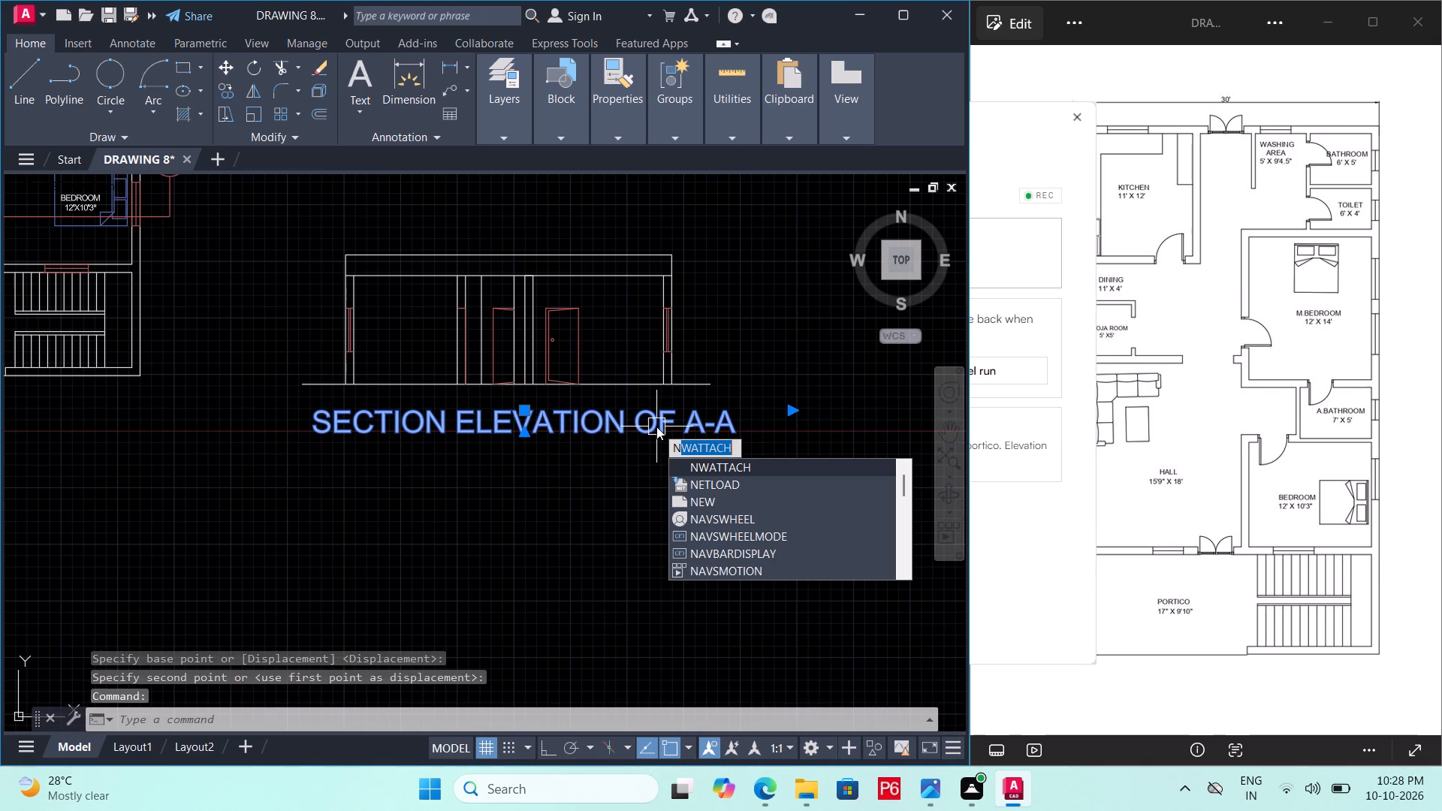
key(BackSpace)
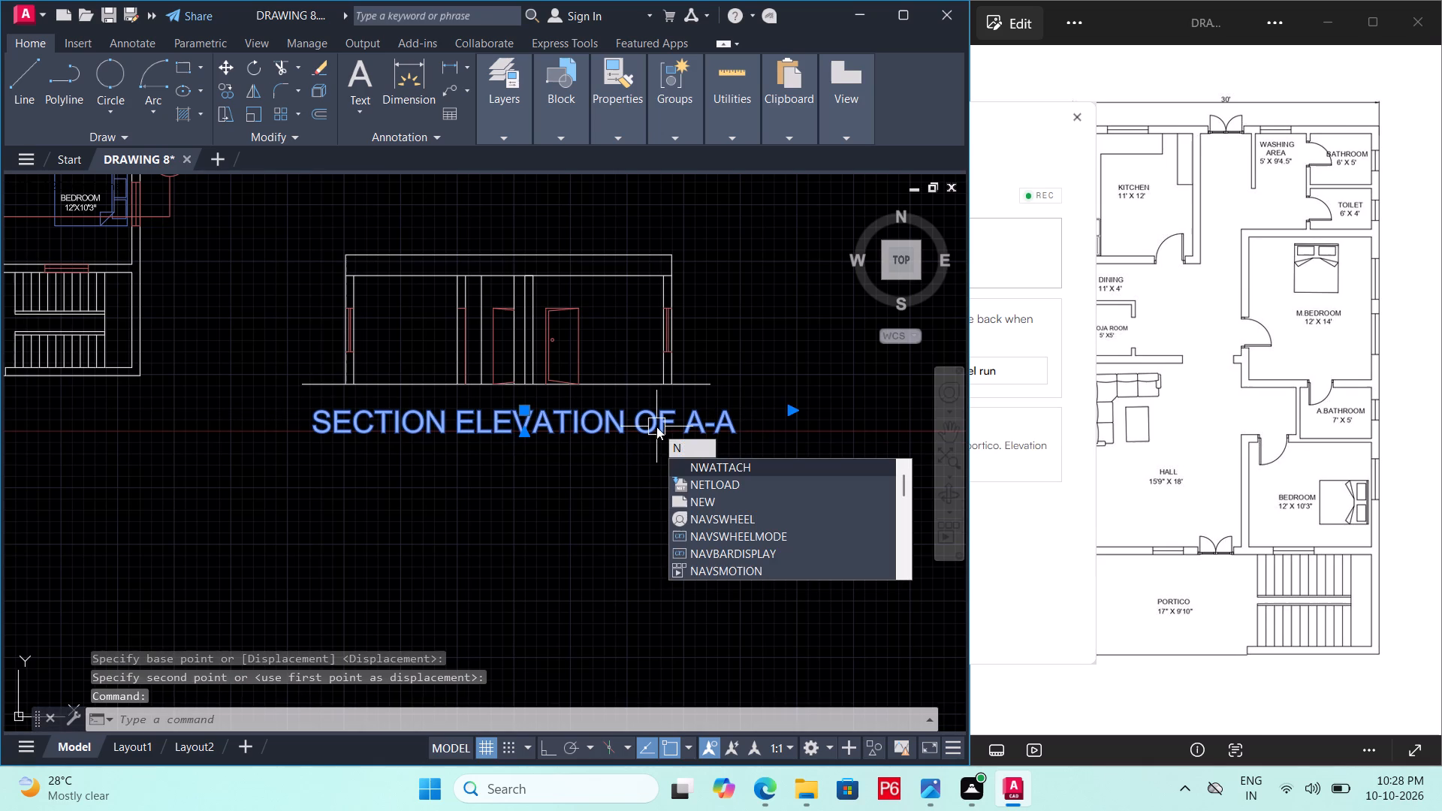
key(BackSpace)
text(M)
key(space)
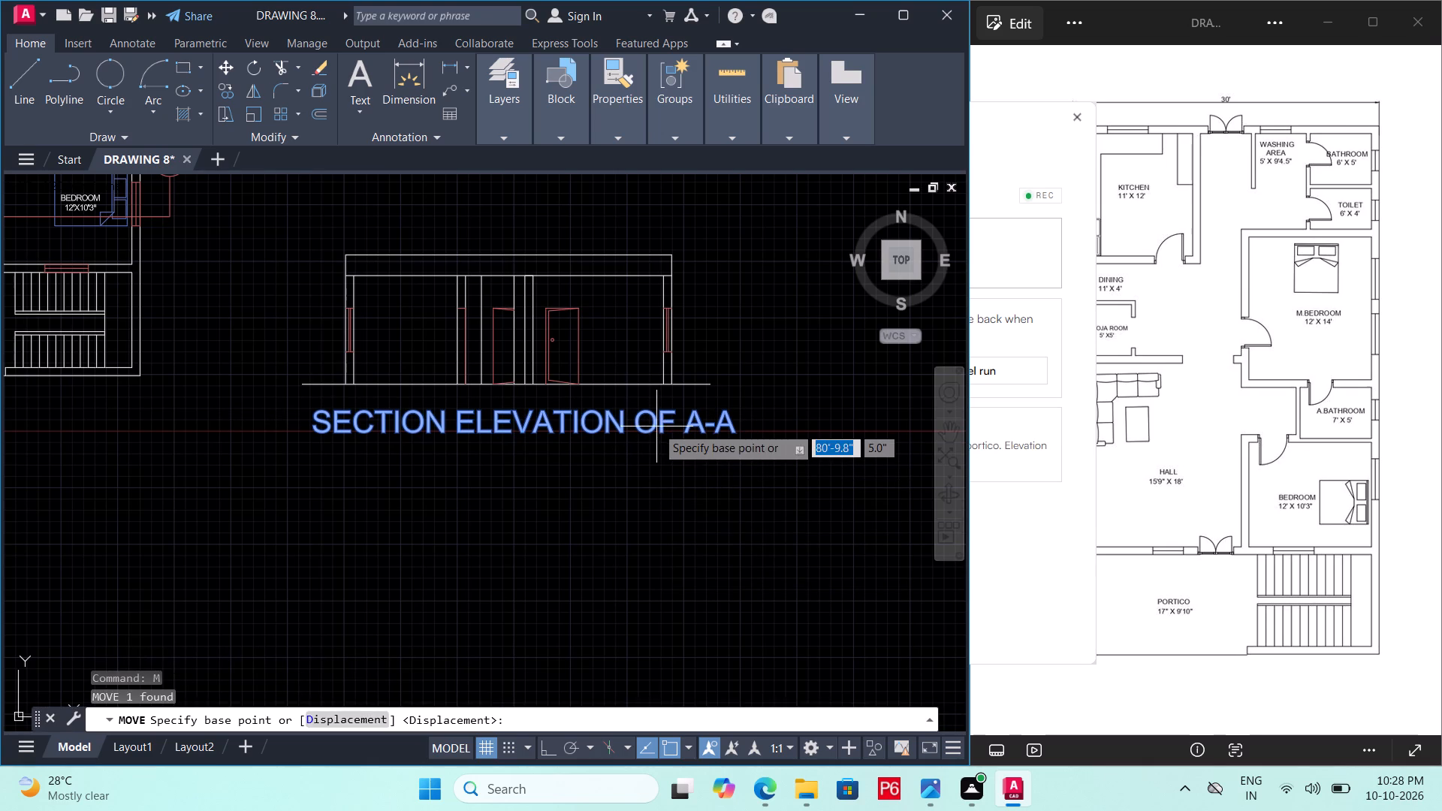
click(656, 427)
click(641, 422)
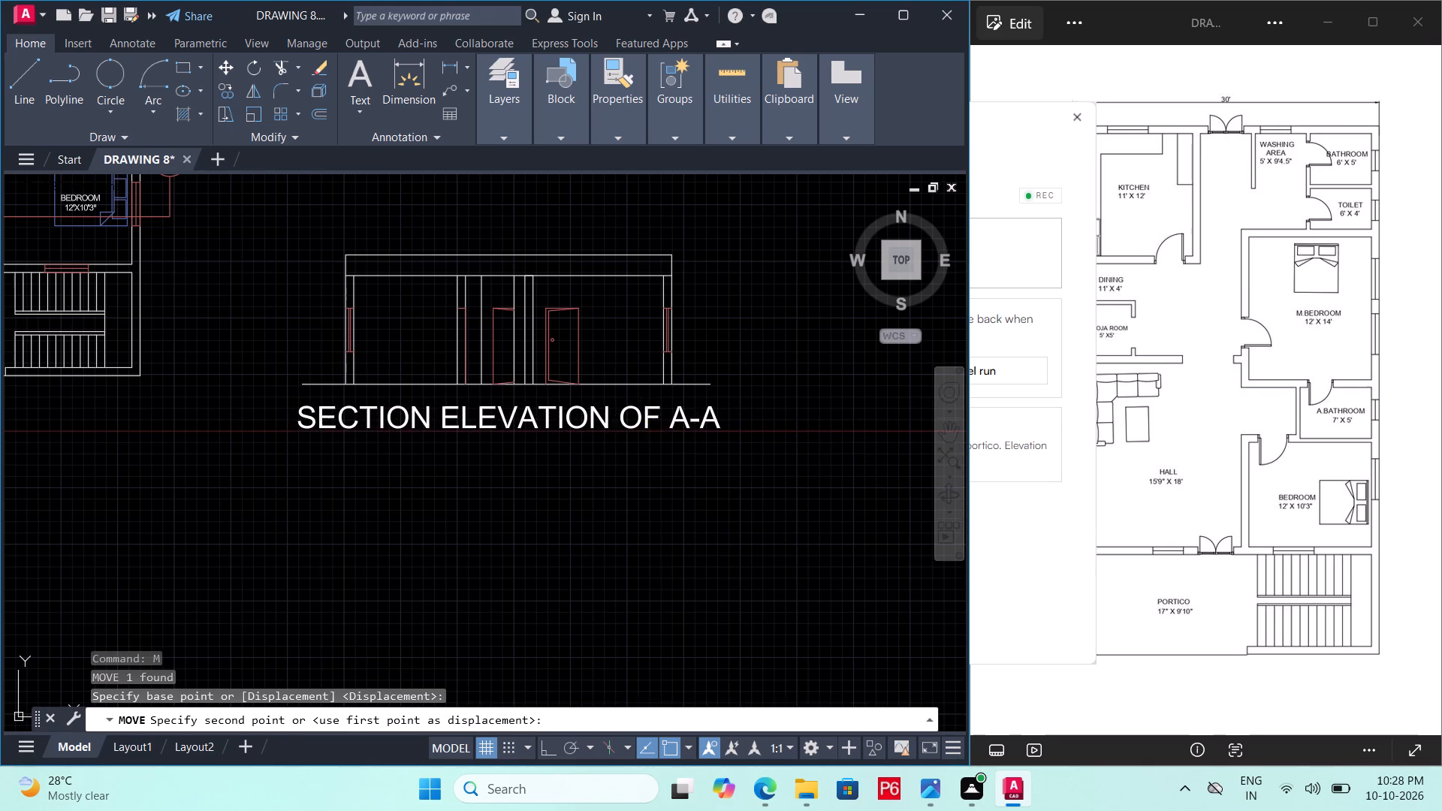
Save the drawing.
key(ctrl+s)
key(ctrl+s)
scroll(536, 442, down, 2)
middle_drag(536, 442, 562, 441)
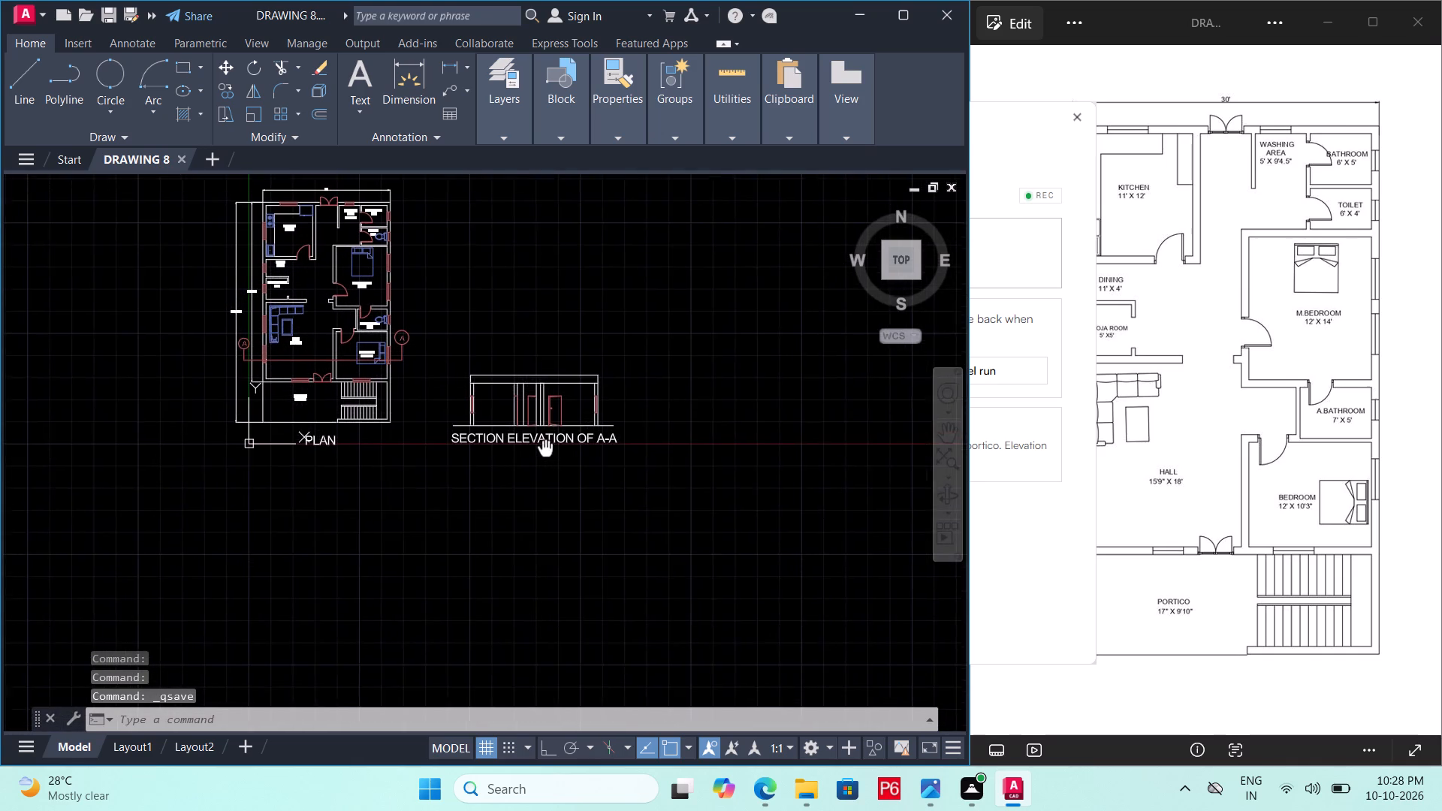
middle_drag(562, 441, 614, 421)
middle_drag(615, 421, 544, 503)
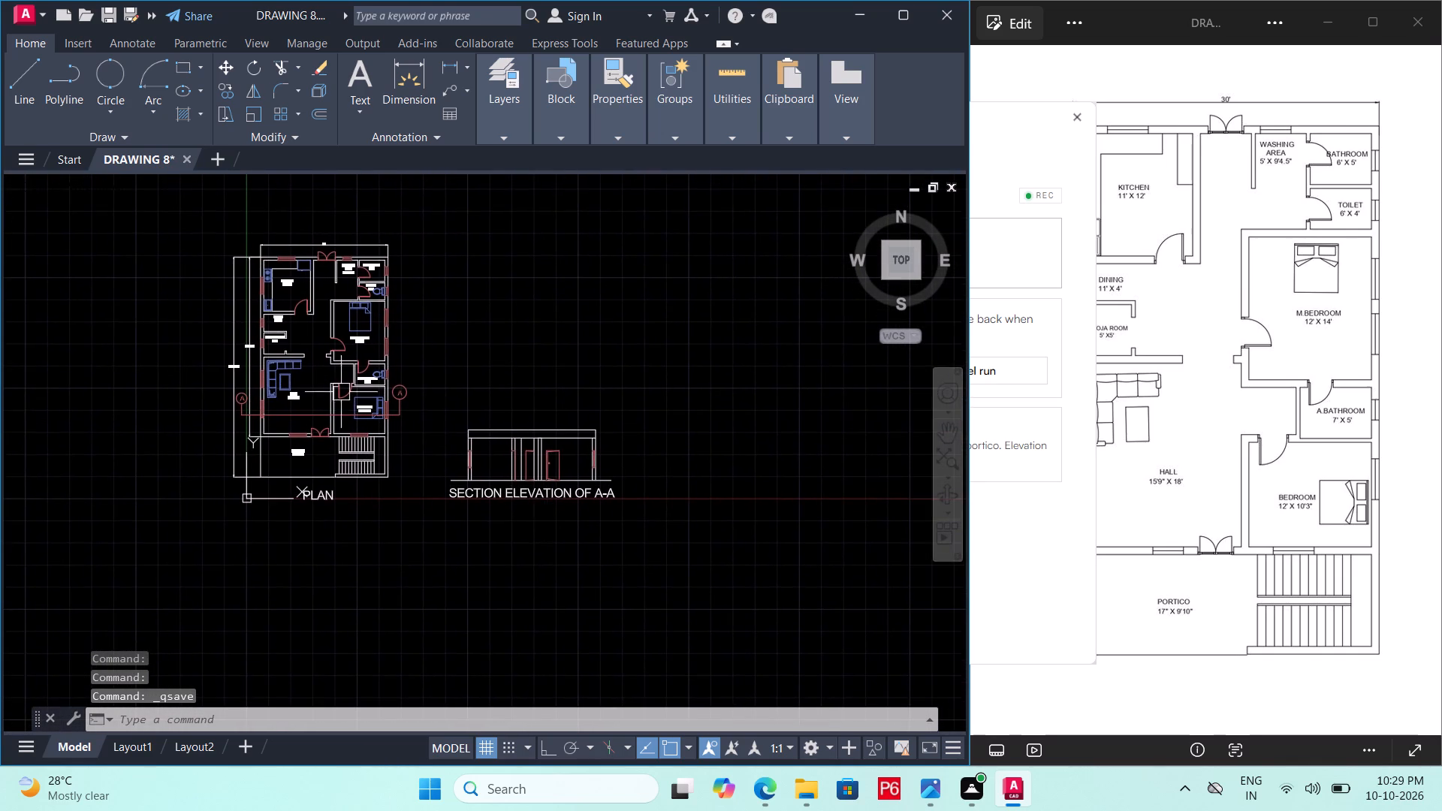
scroll(315, 375, up, 1)
middle_drag(563, 373, 527, 409)
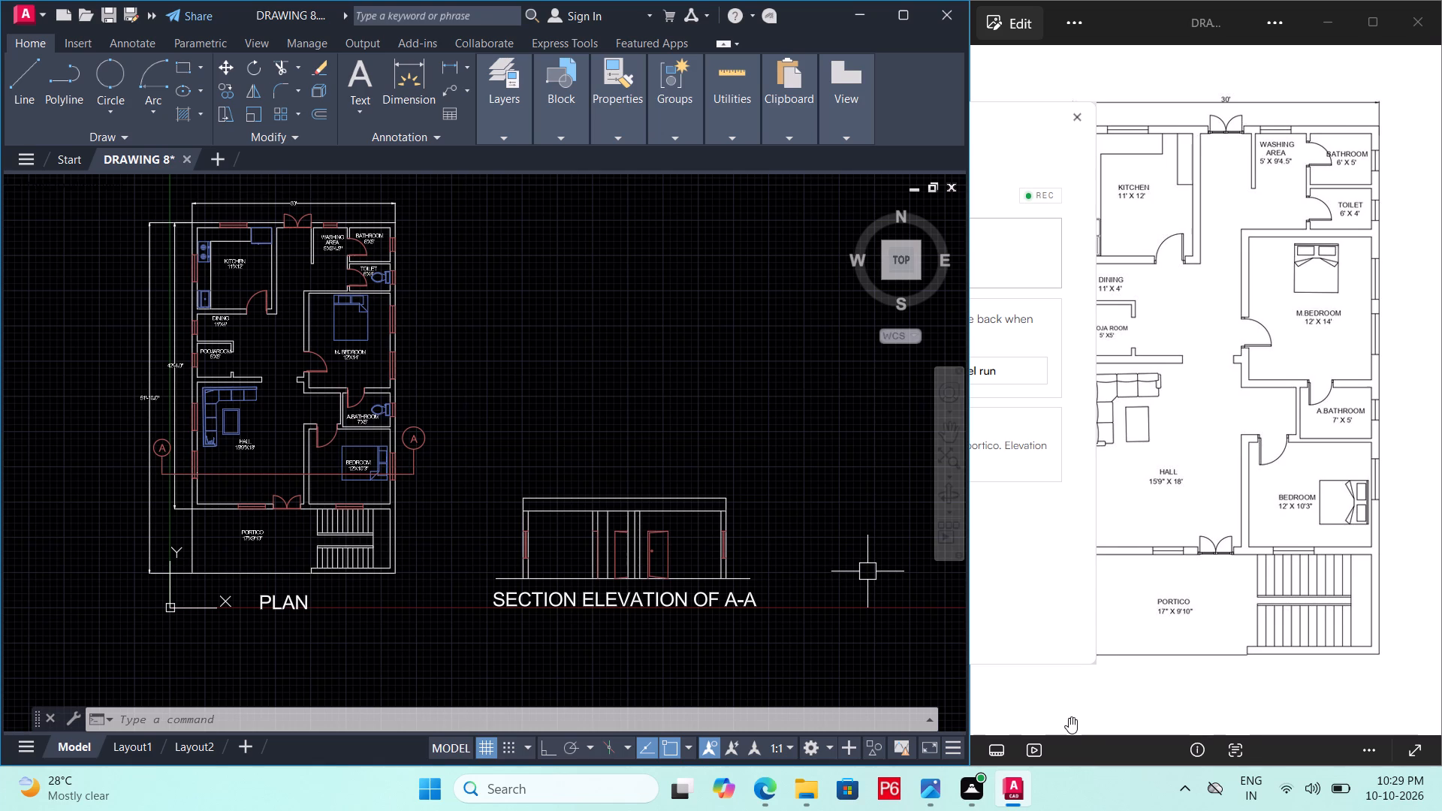
key(ctrl+s)
key(ctrl+s)
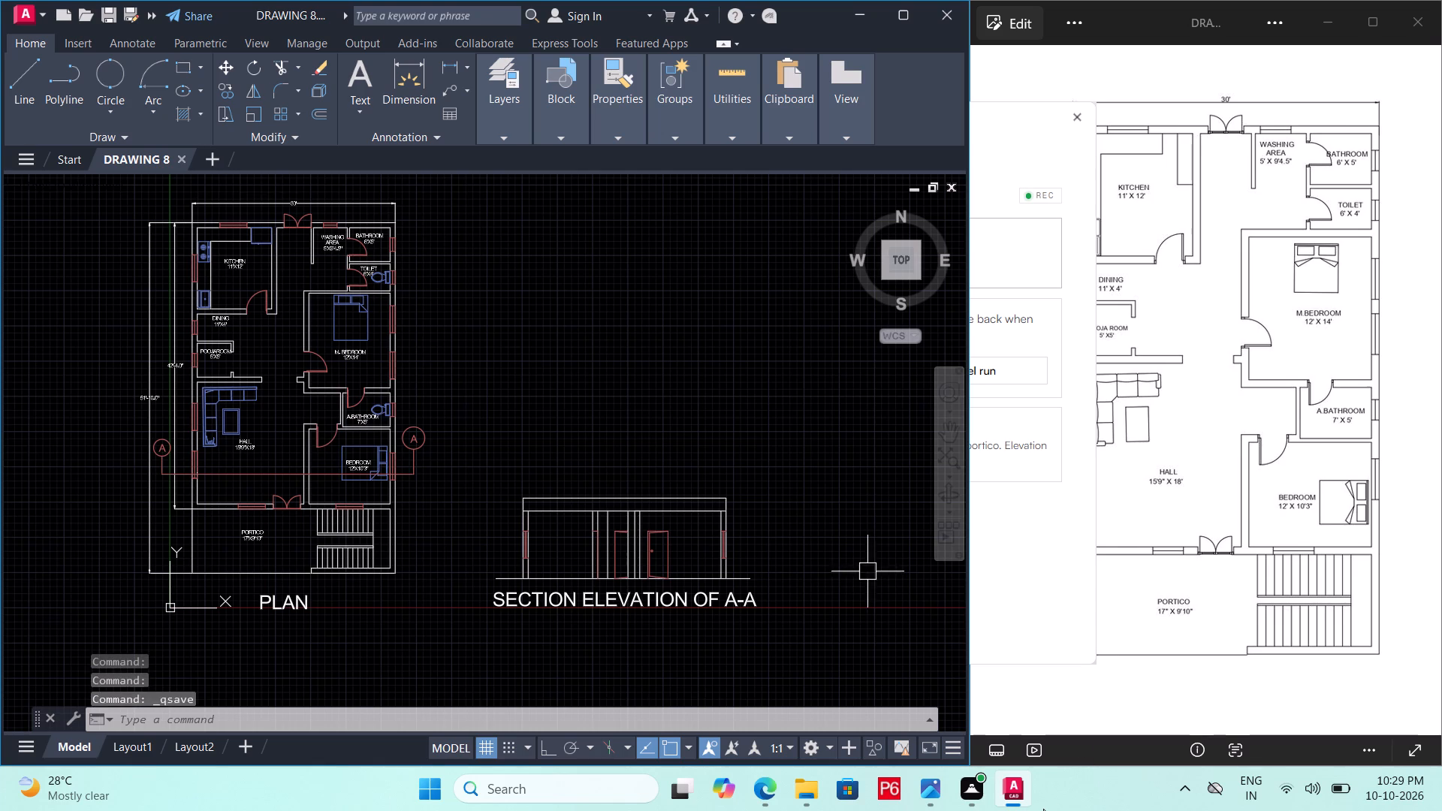
key(ctrl+s)
key(ctrl+s)
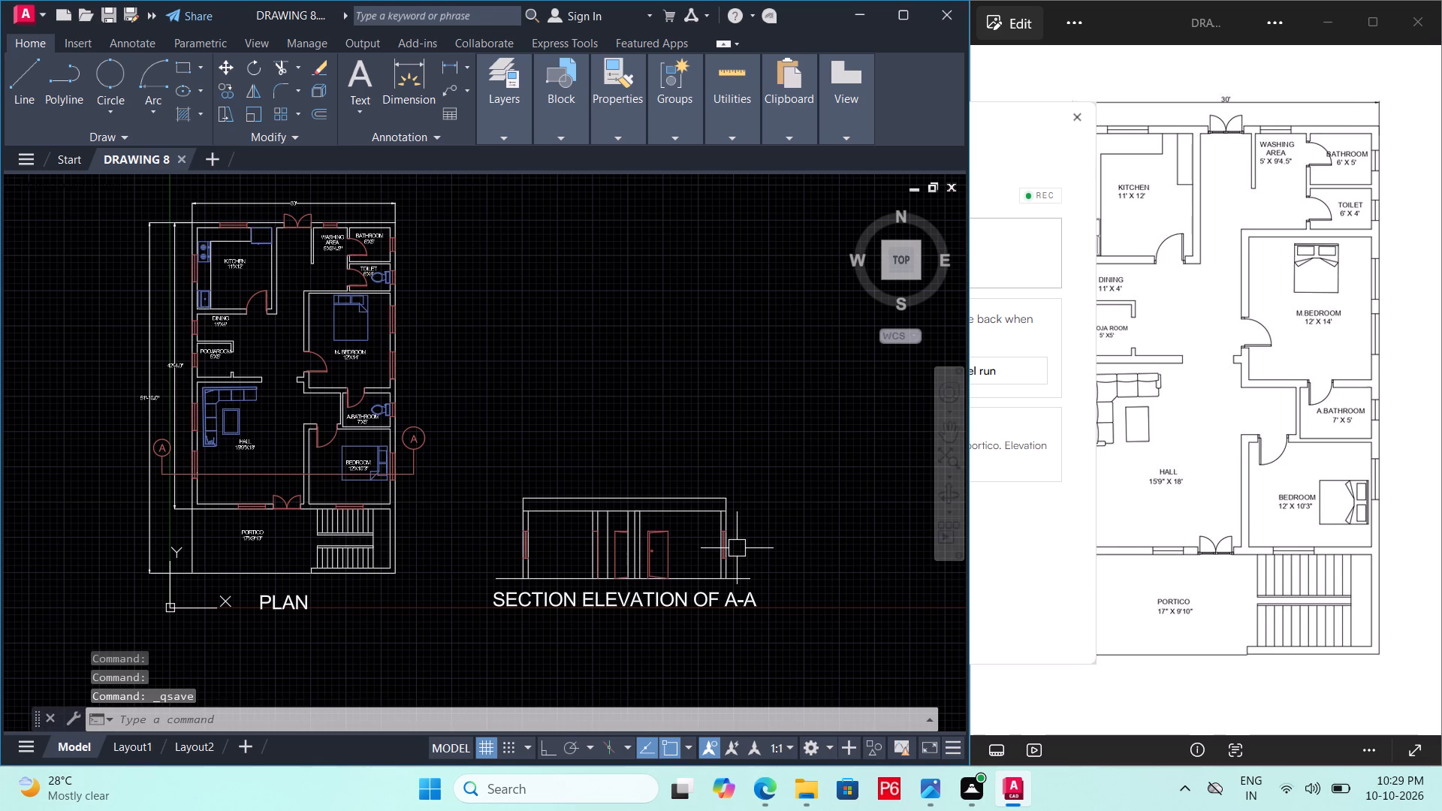
key(ctrl+s)
key(ctrl+s)
key(ctrl+s)
Examine the portico side of the floor plan and the free space below the PLAN title and section.
middle_drag(552, 420, 563, 449)
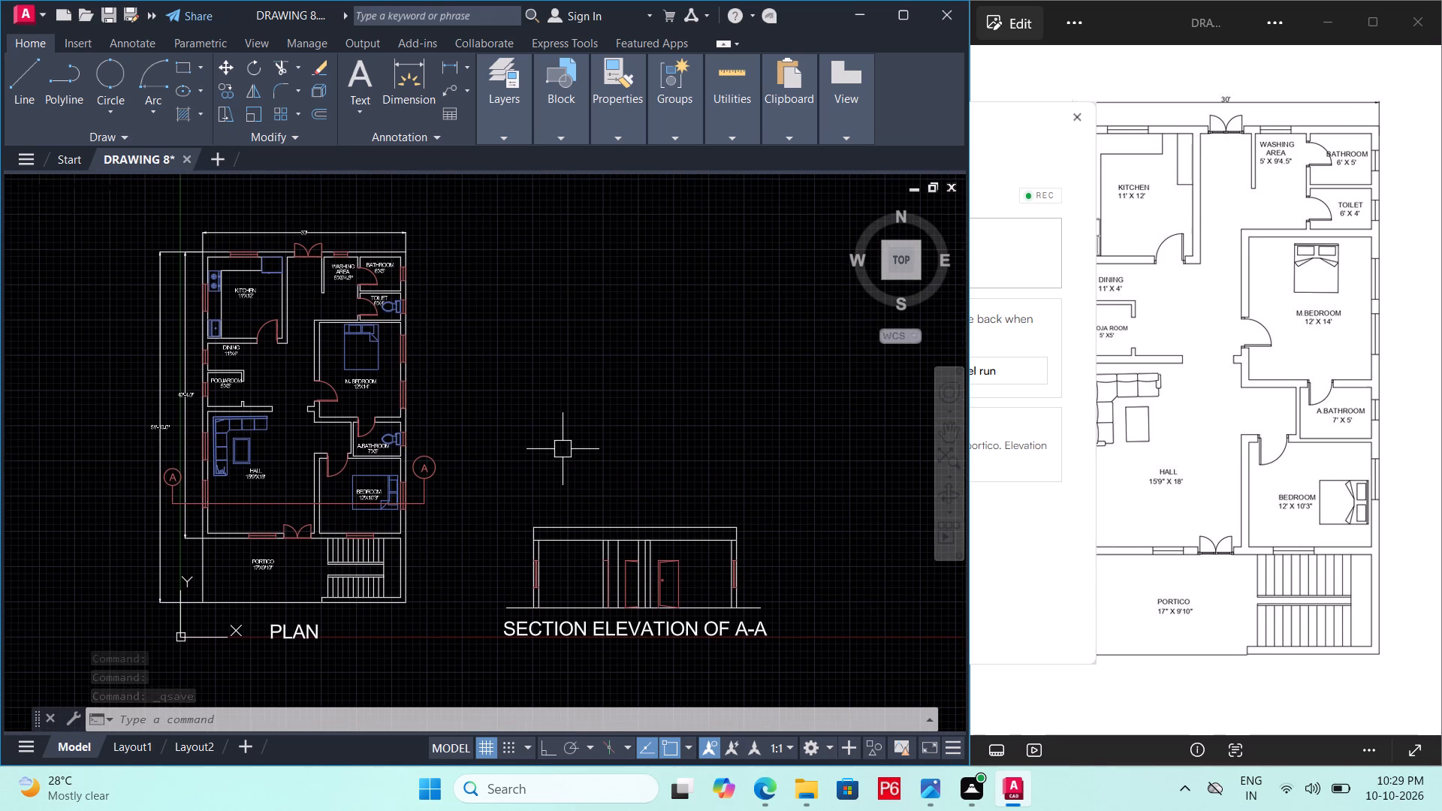
middle_drag(343, 462, 451, 291)
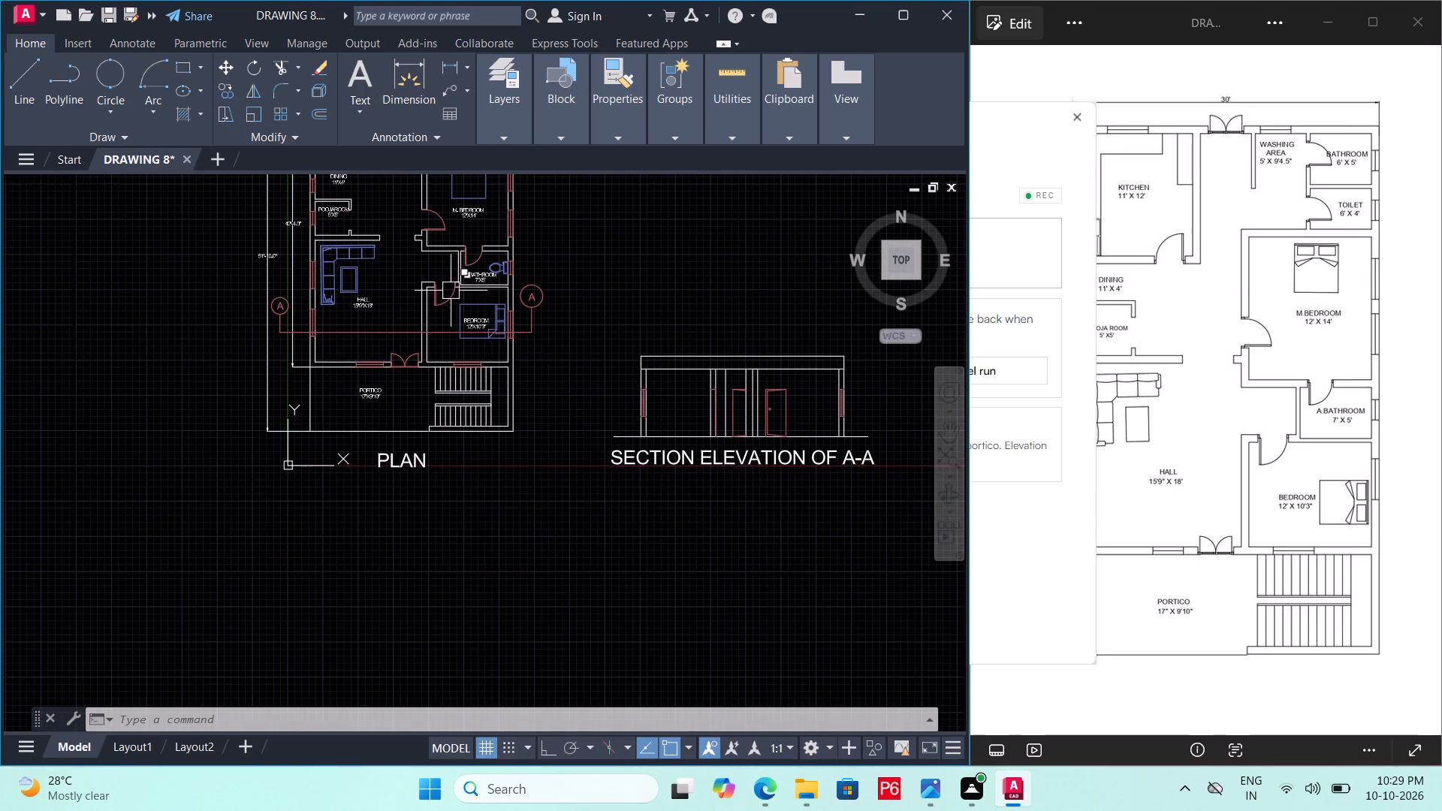
scroll(390, 411, up, 1)
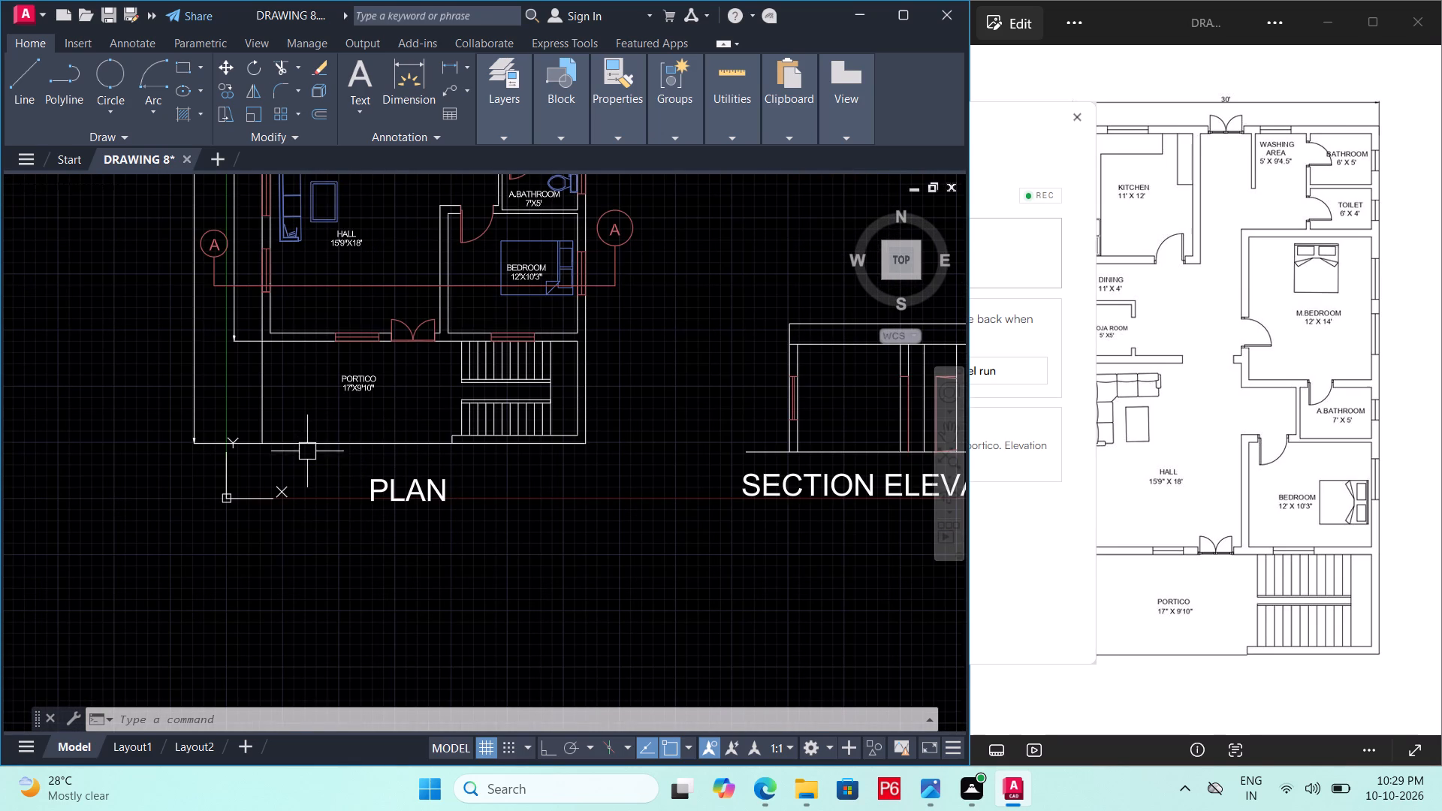
middle_drag(313, 461, 316, 447)
scroll(313, 461, down, 1)
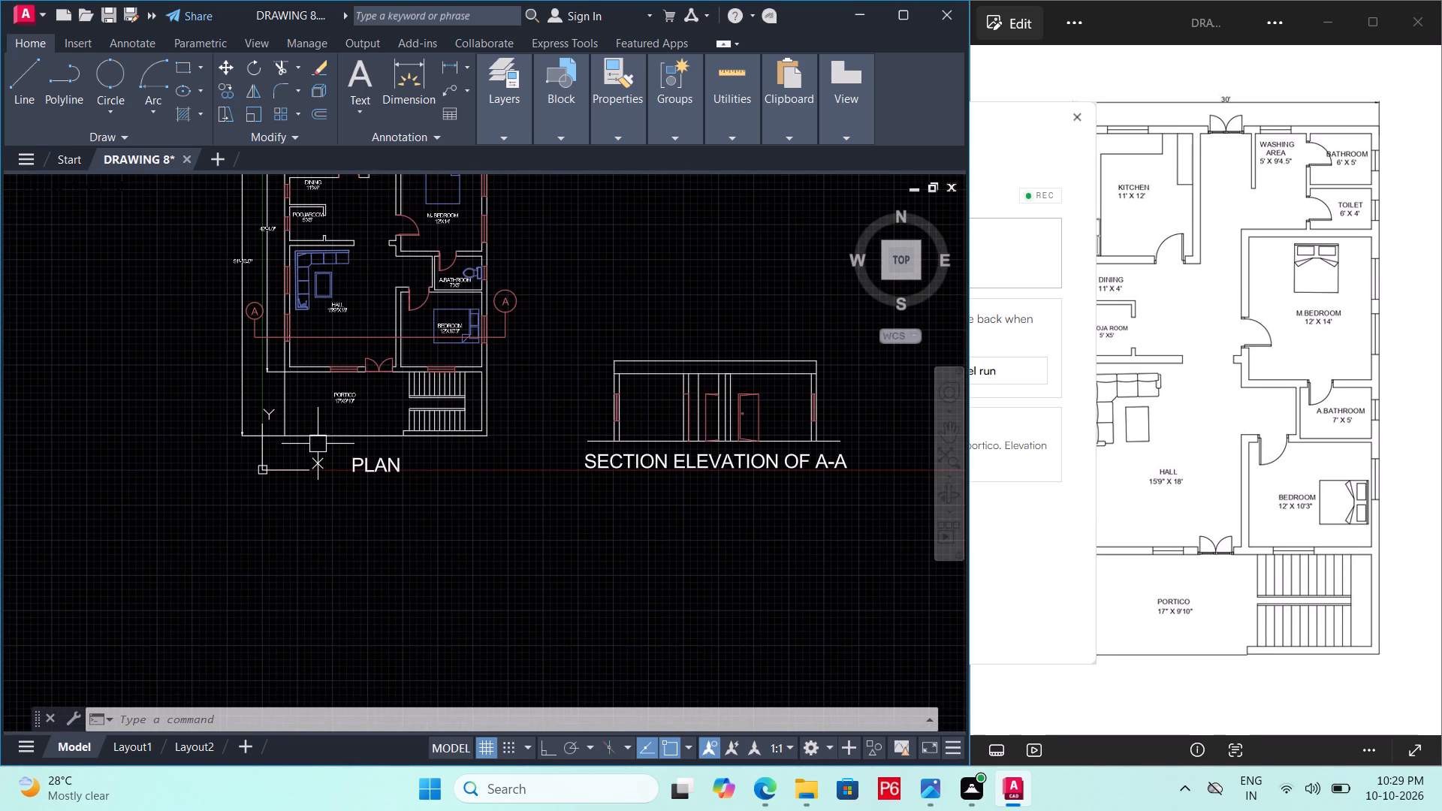
scroll(417, 443, up, 1)
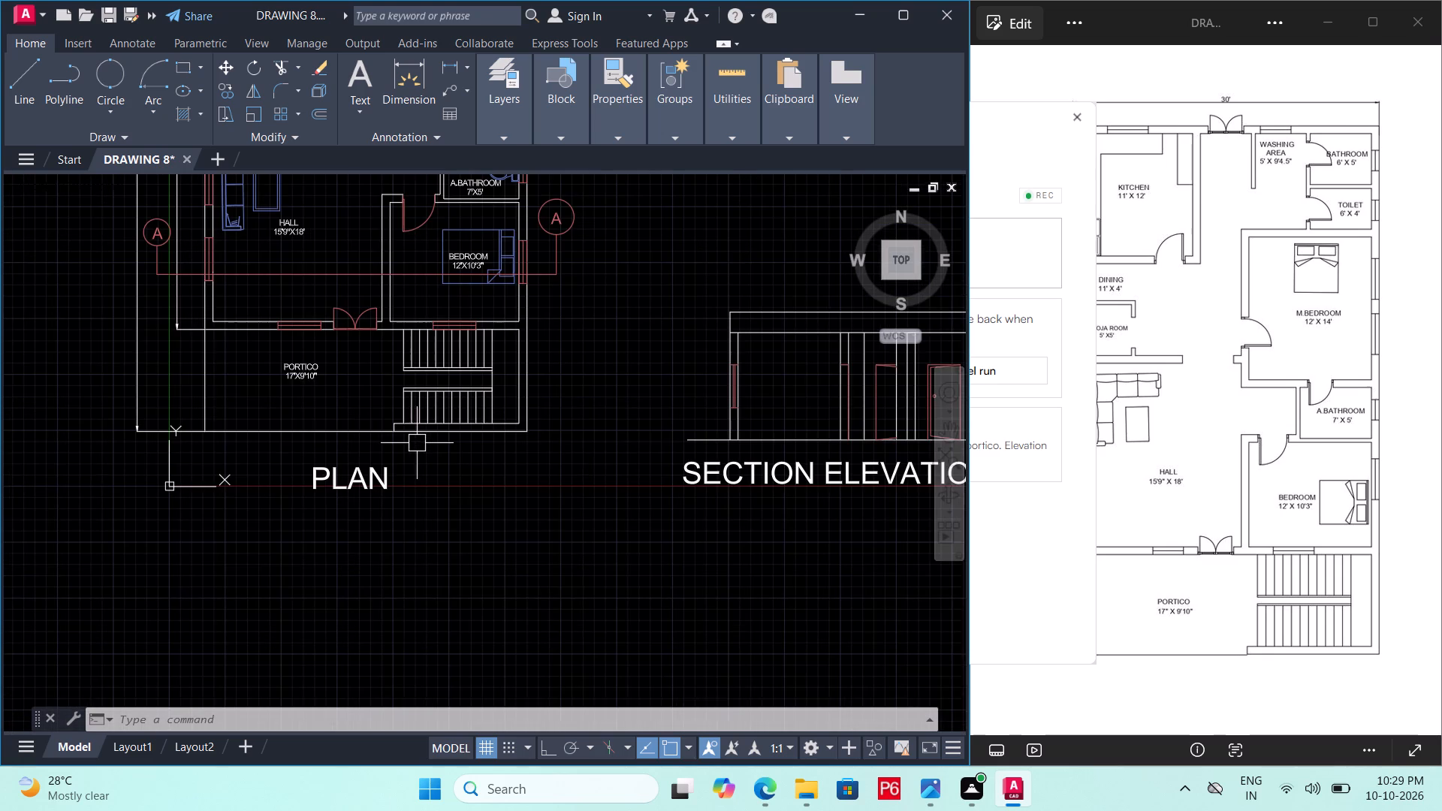
scroll(402, 441, up, 1)
middle_drag(402, 441, 428, 368)
scroll(428, 369, down, 1)
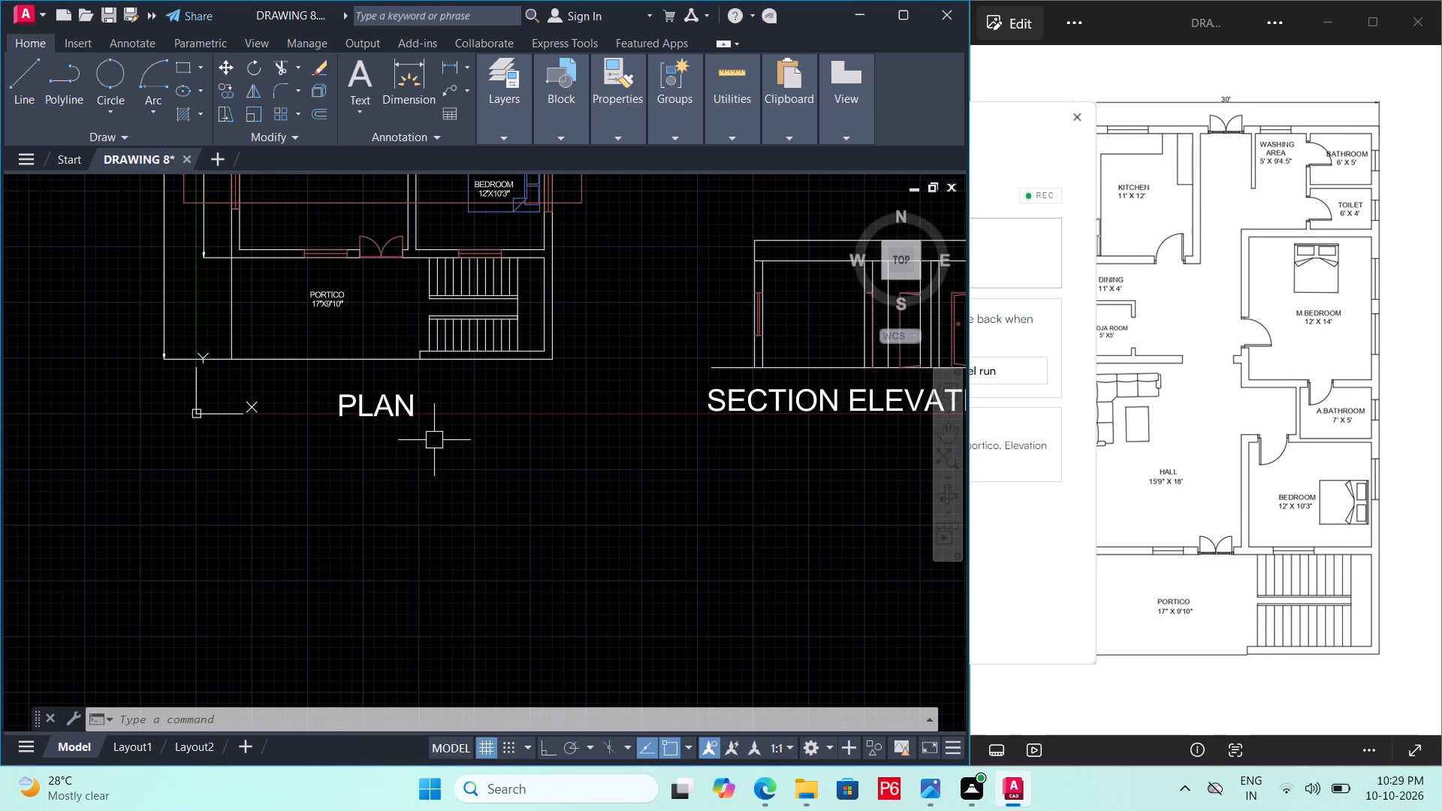
scroll(427, 467, down, 1)
middle_drag(427, 467, 435, 532)
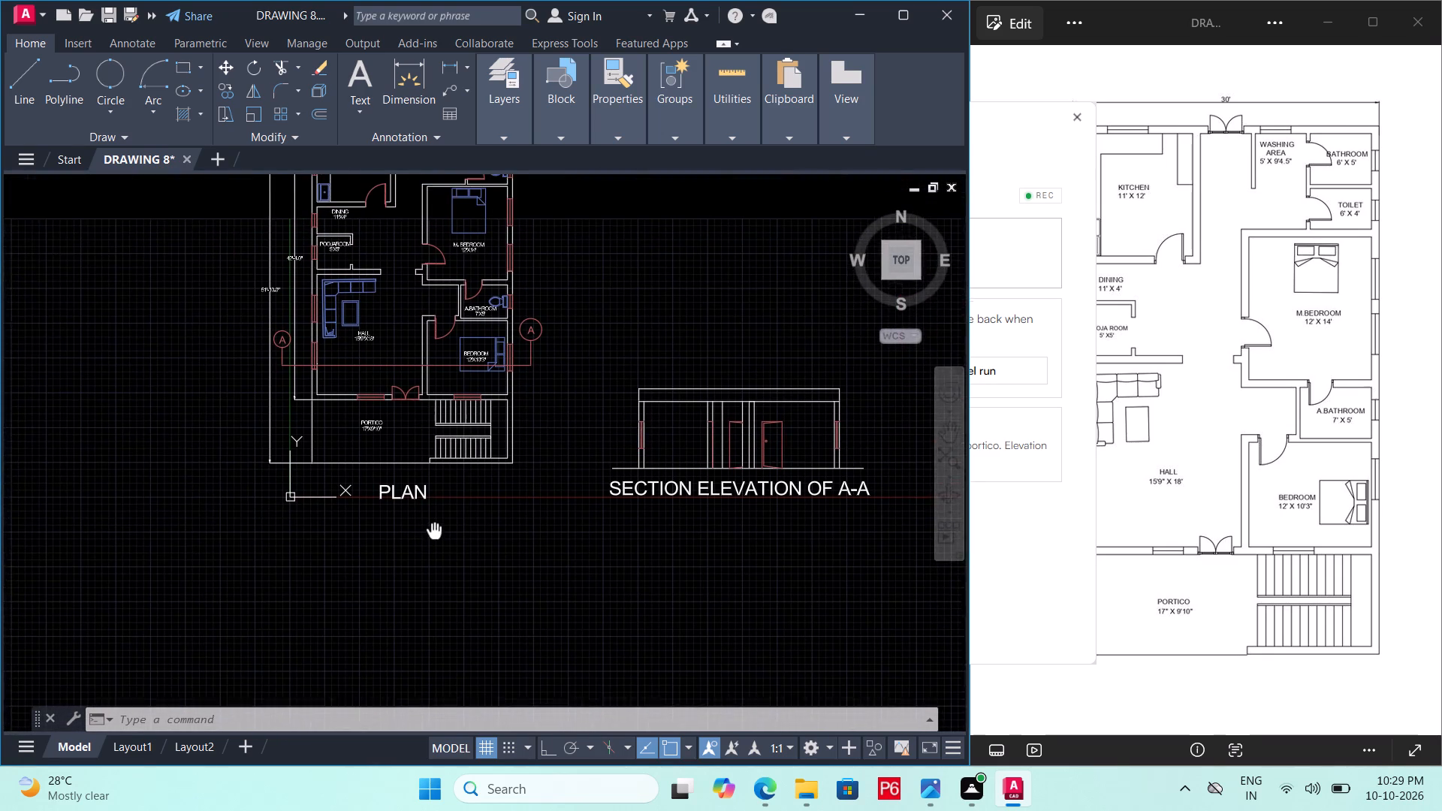
middle_drag(435, 532, 440, 548)
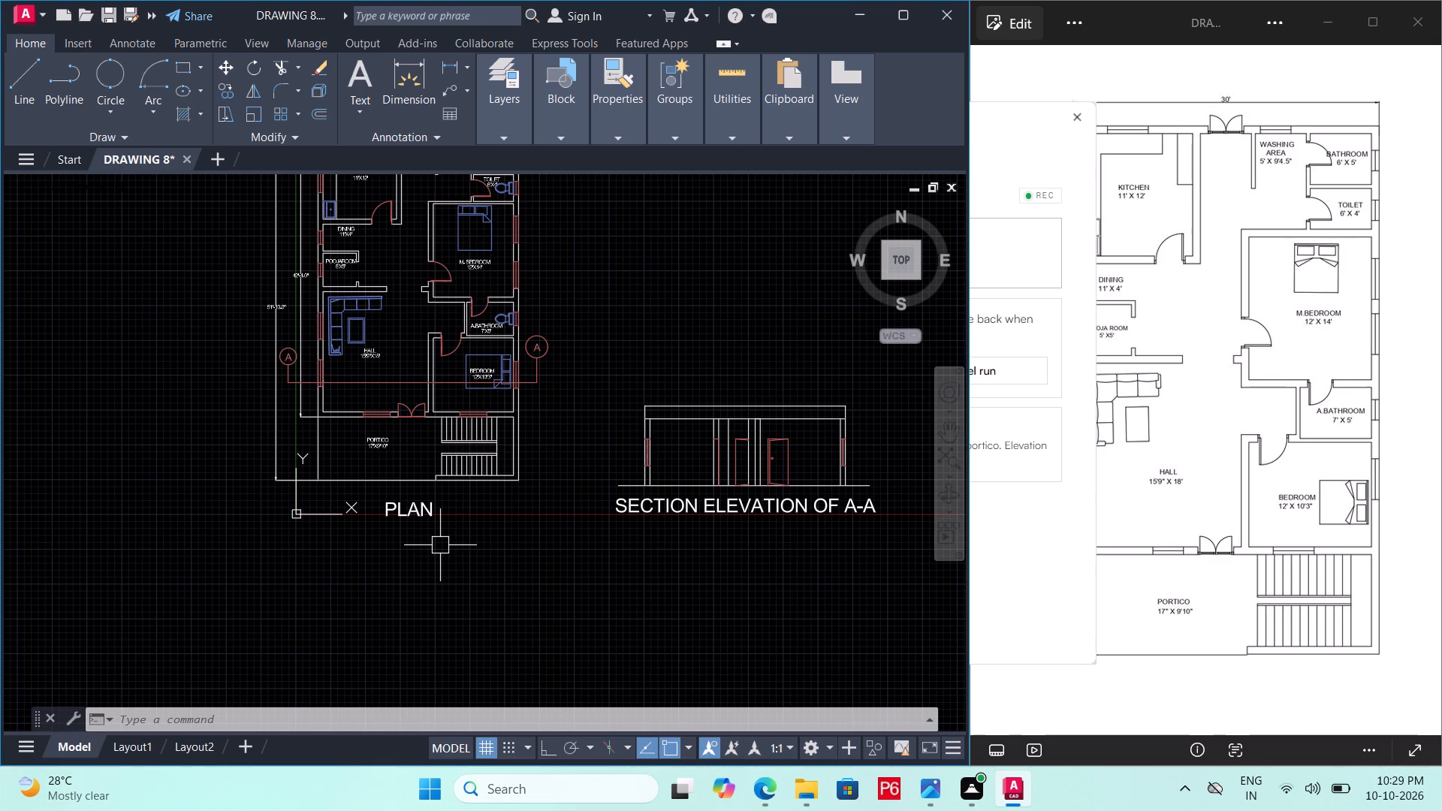
middle_drag(440, 545, 449, 493)
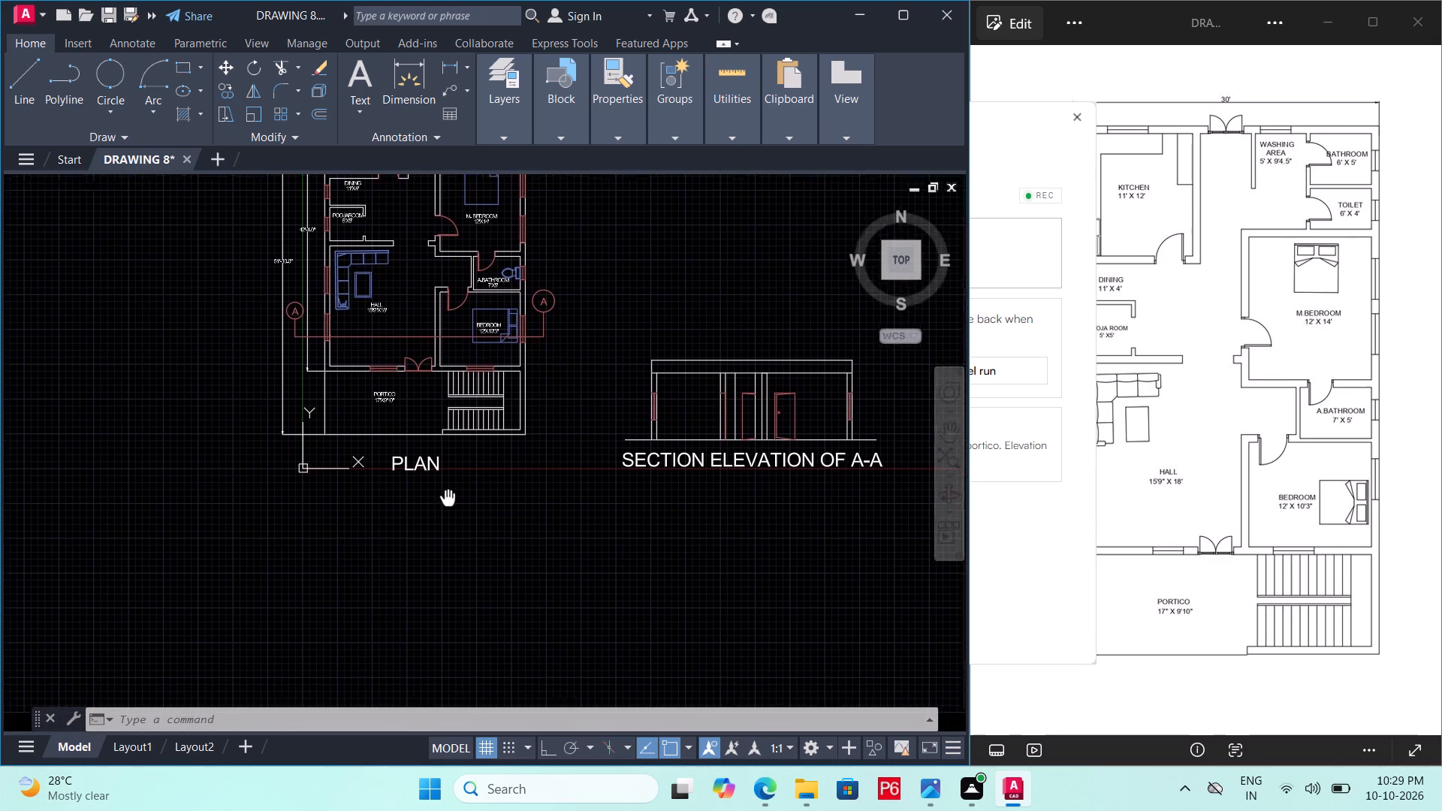
middle_drag(449, 493, 450, 489)
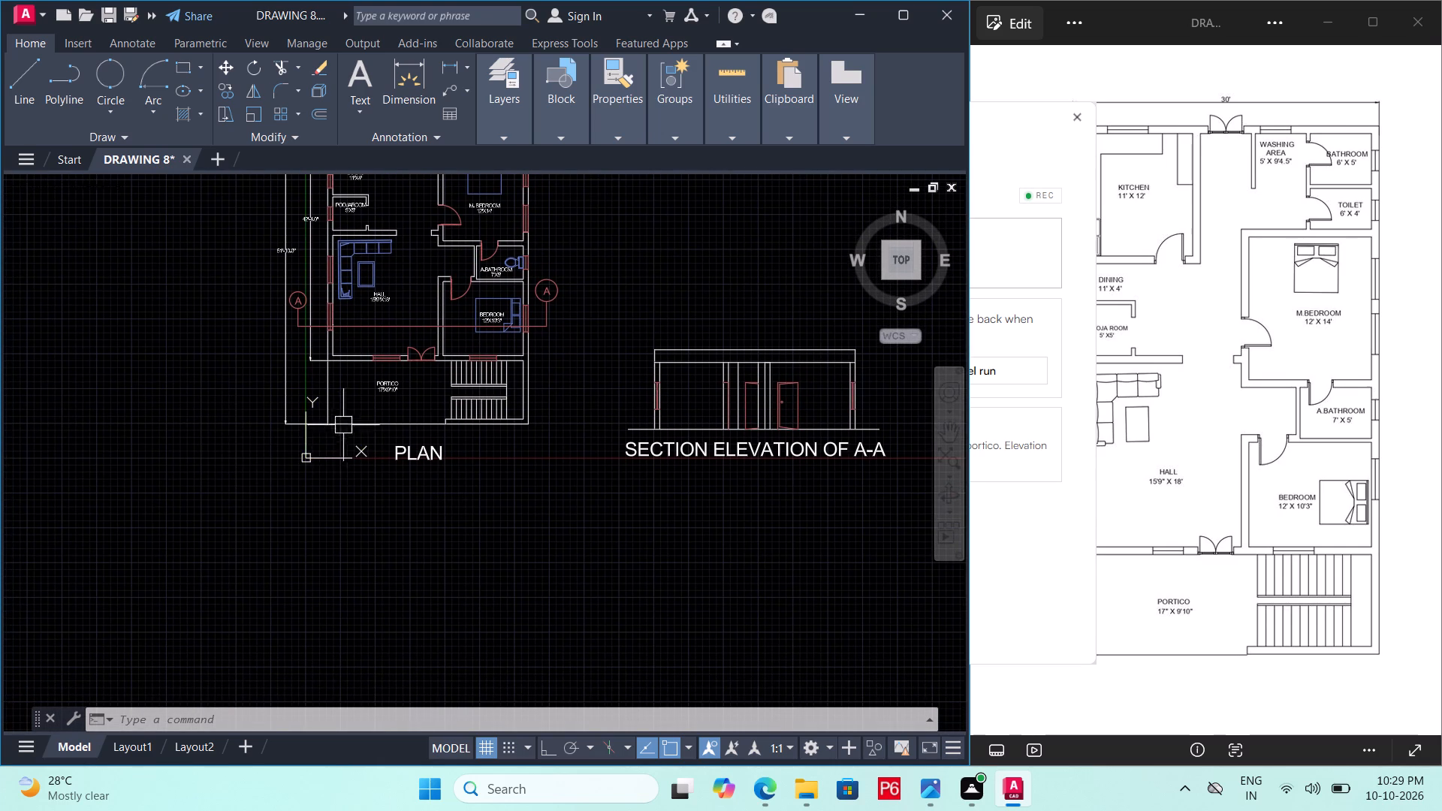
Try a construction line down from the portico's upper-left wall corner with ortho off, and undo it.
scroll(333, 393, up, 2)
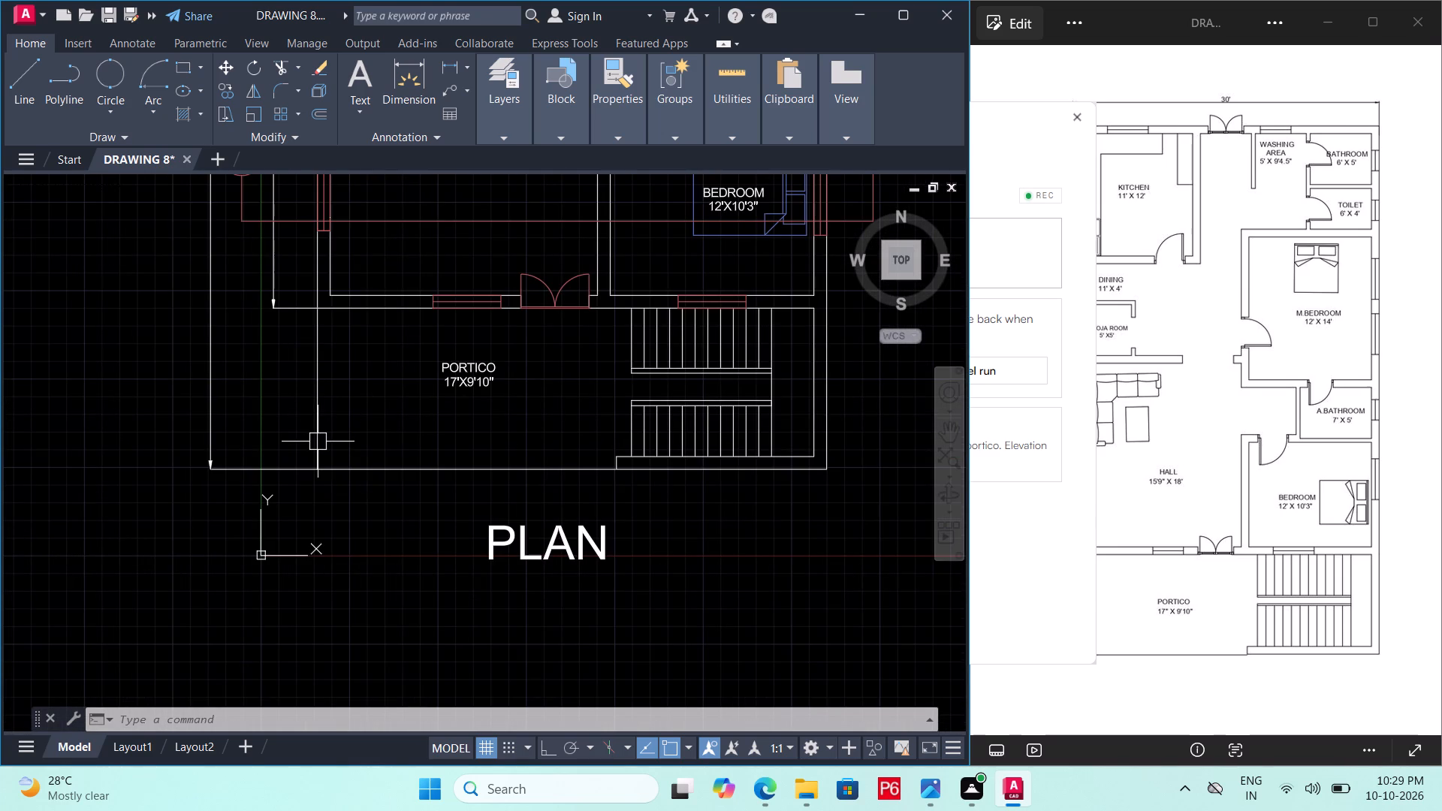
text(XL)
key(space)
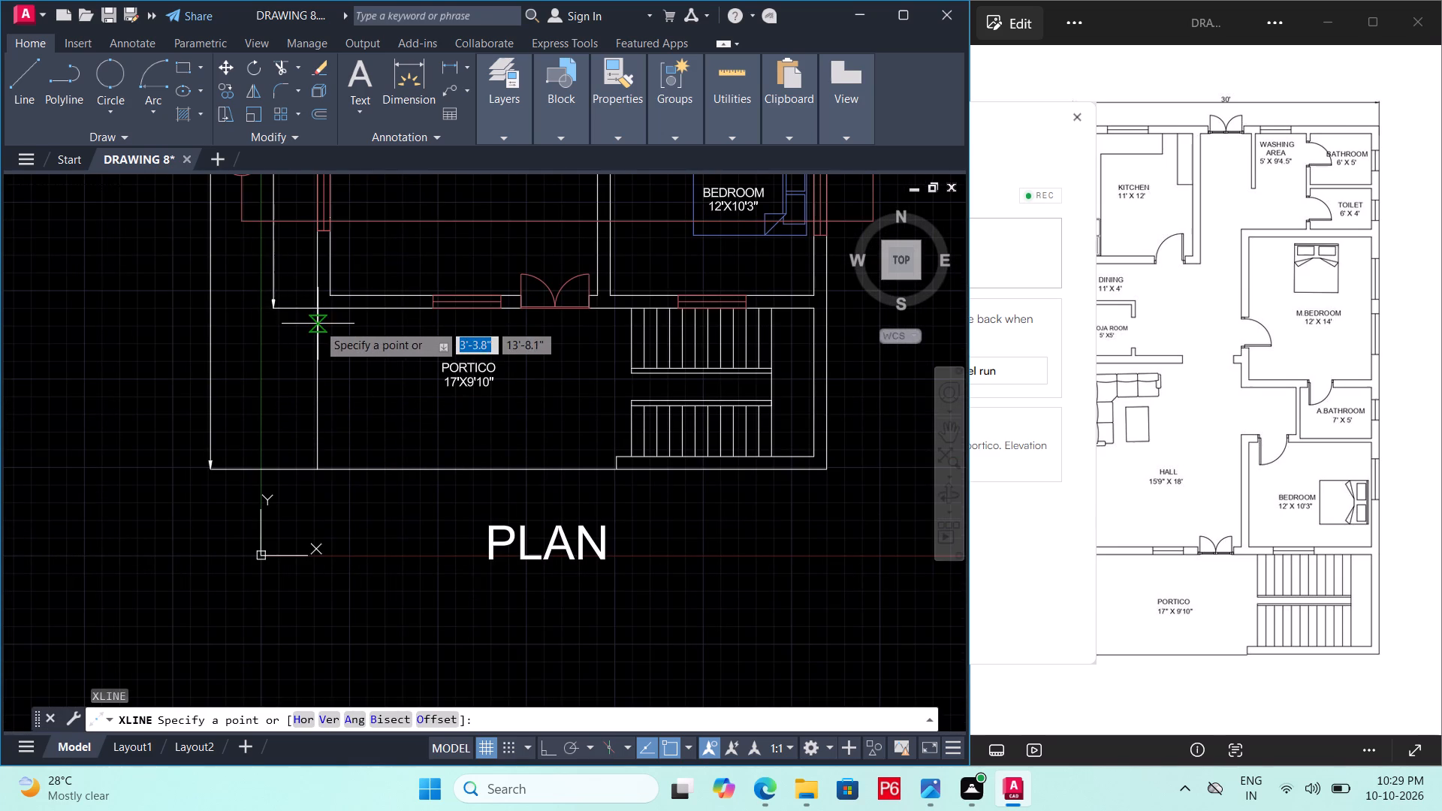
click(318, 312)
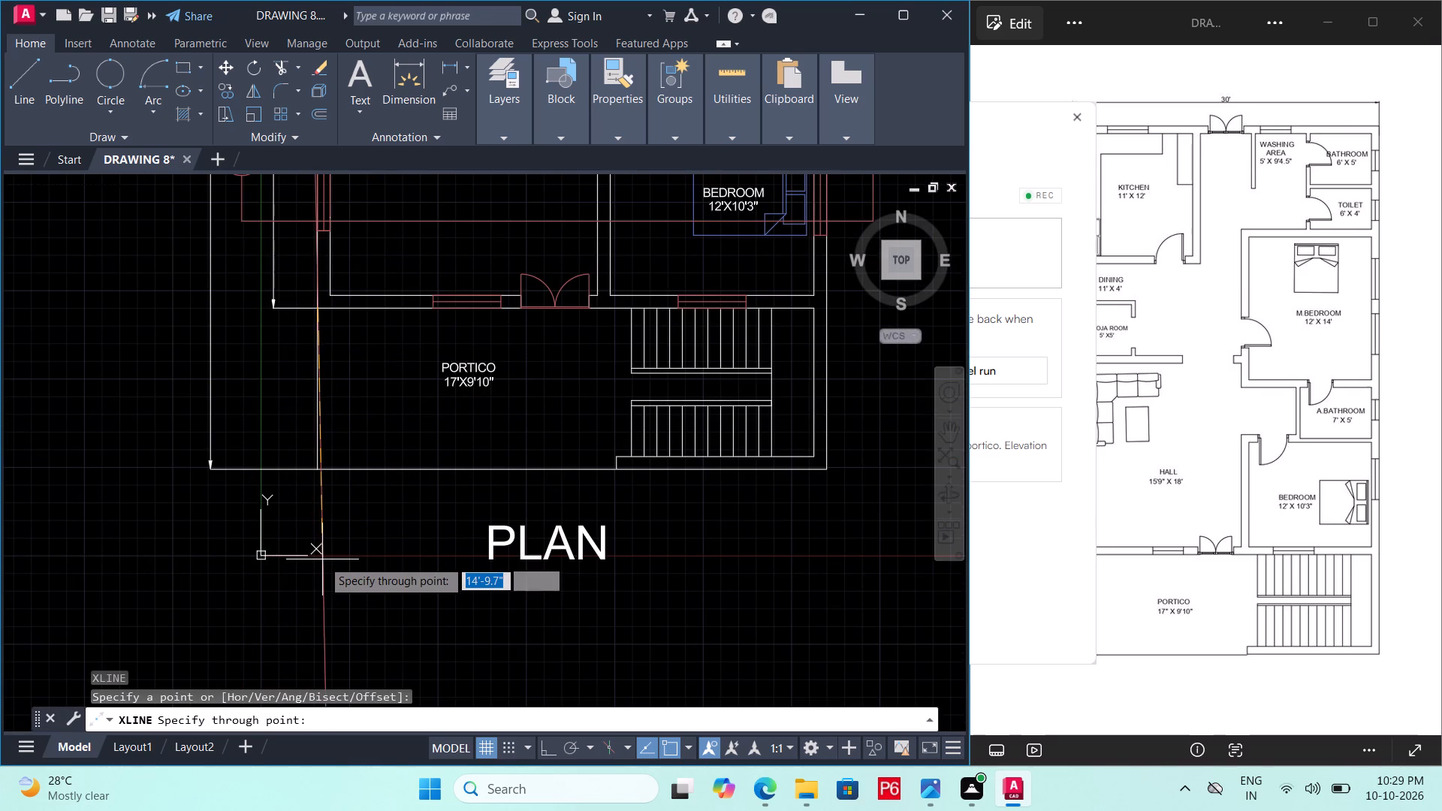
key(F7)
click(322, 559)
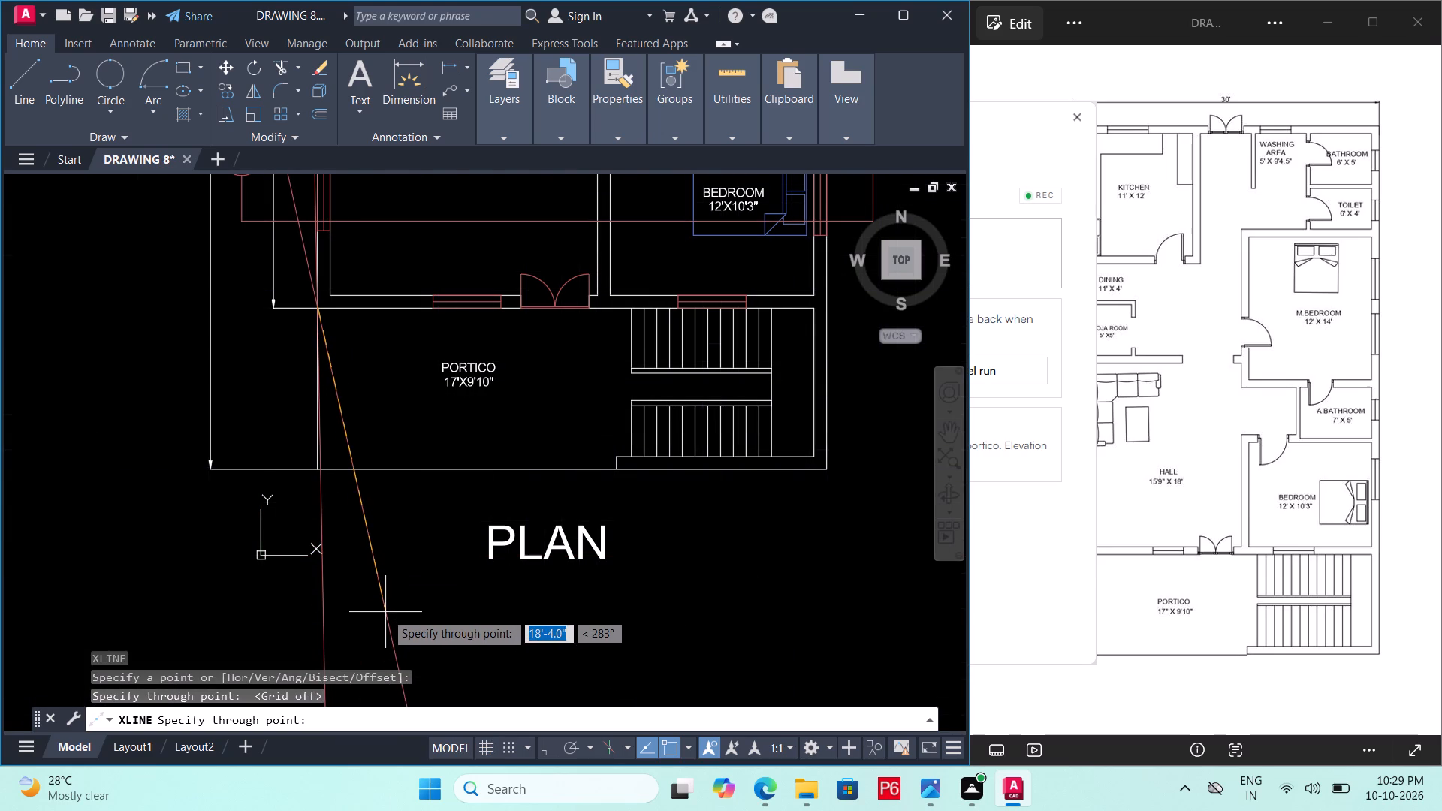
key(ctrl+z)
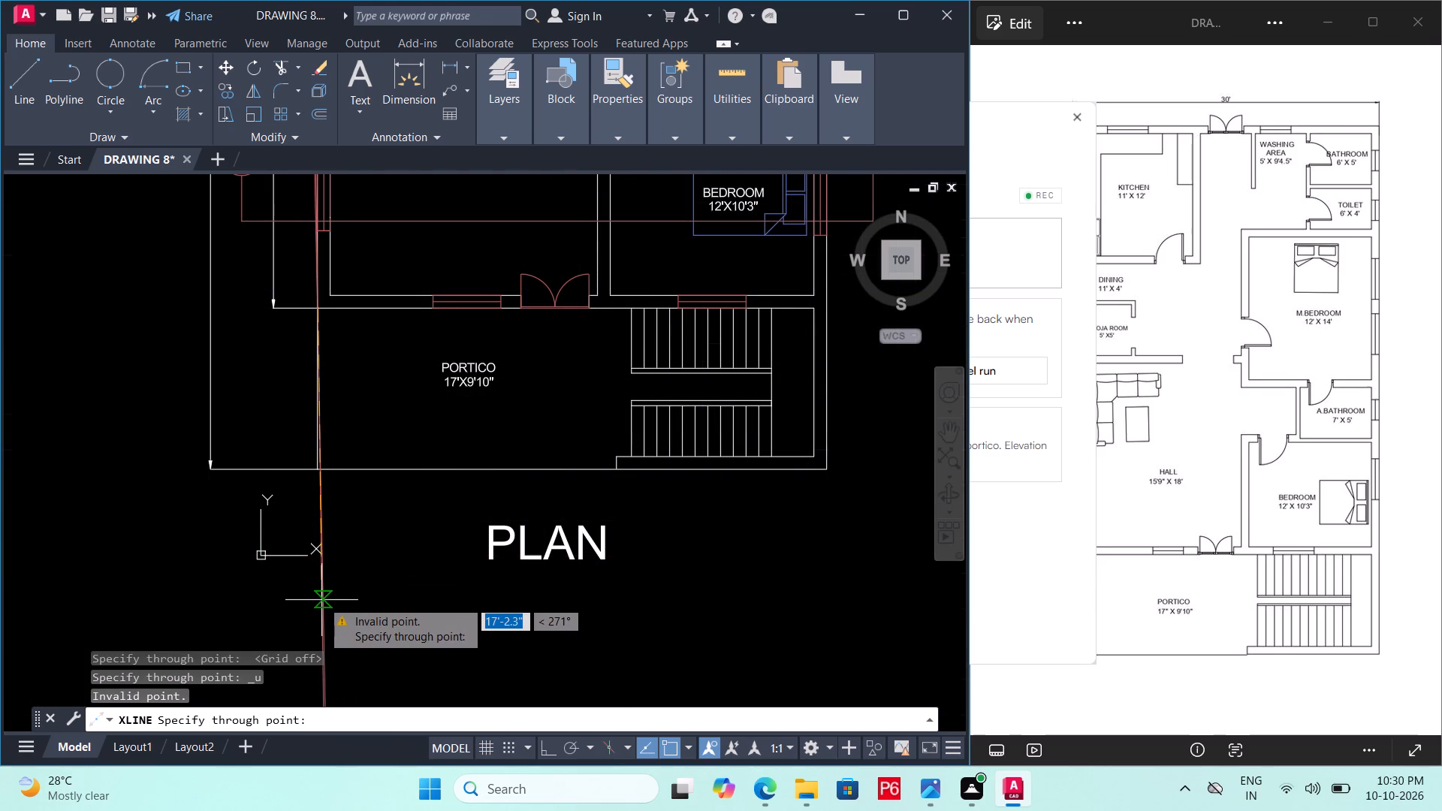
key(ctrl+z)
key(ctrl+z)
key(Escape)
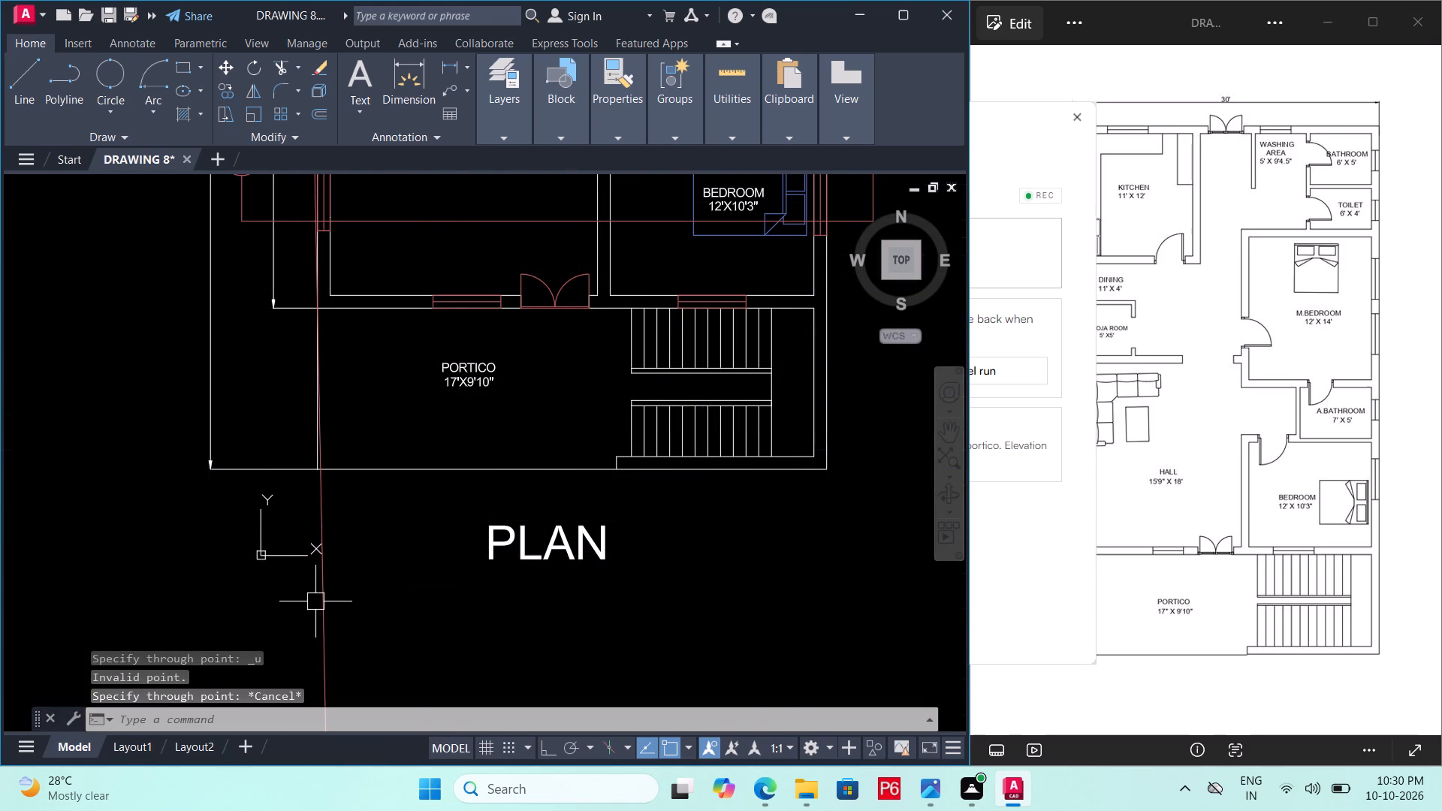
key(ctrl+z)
Draw a vertical construction line through the portico's upper-left wall corner with ortho on.
text(XL)
key(space)
click(312, 307)
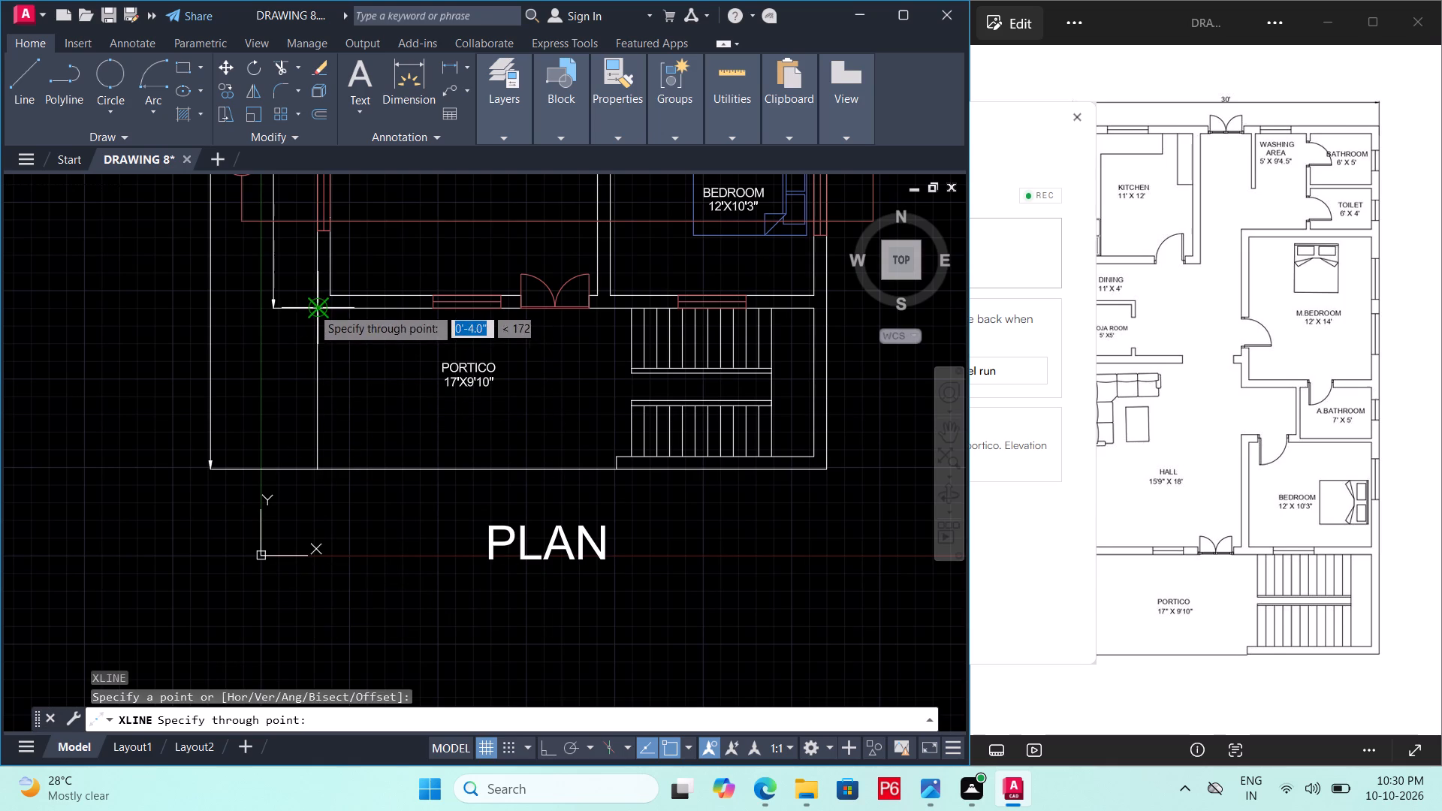
key(F8)
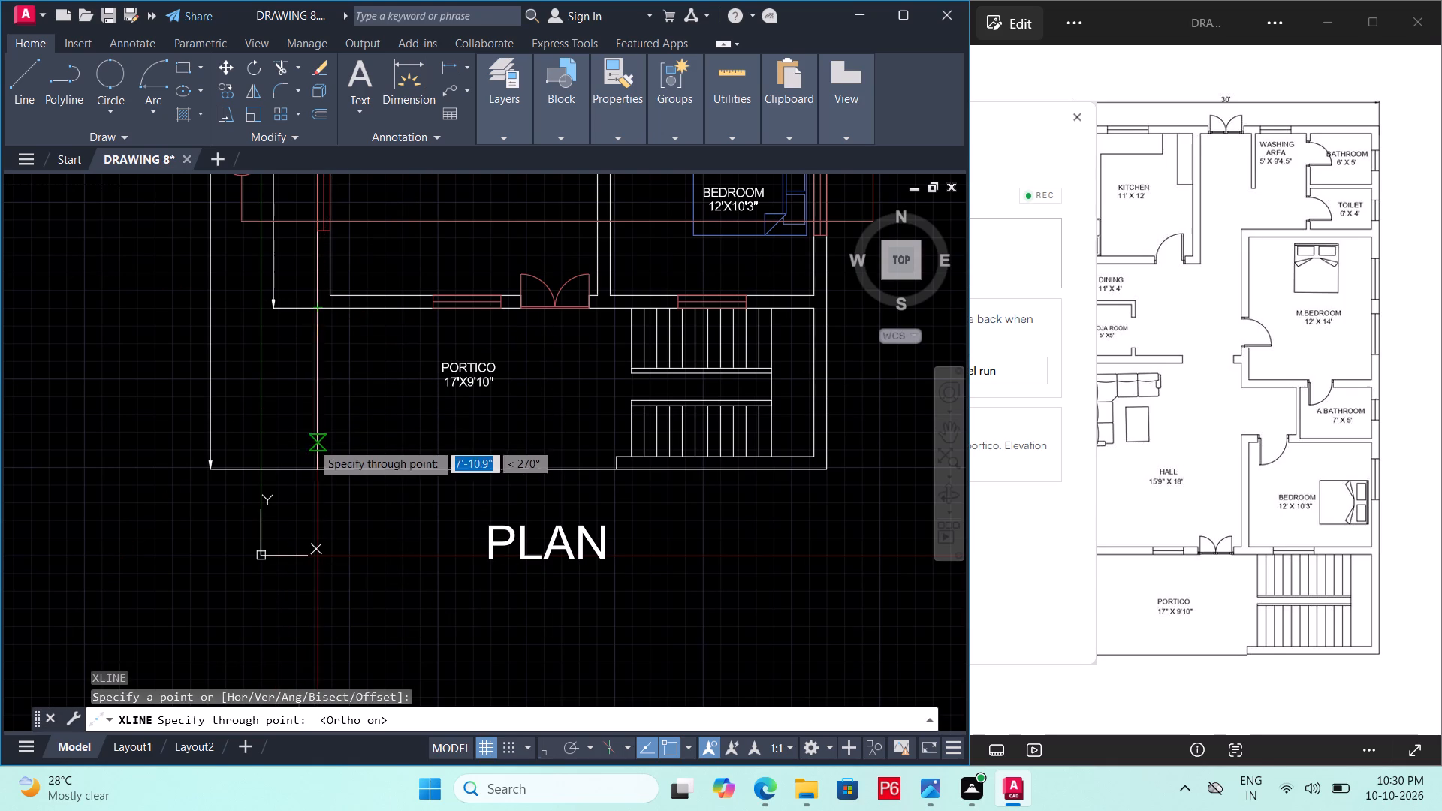
click(315, 446)
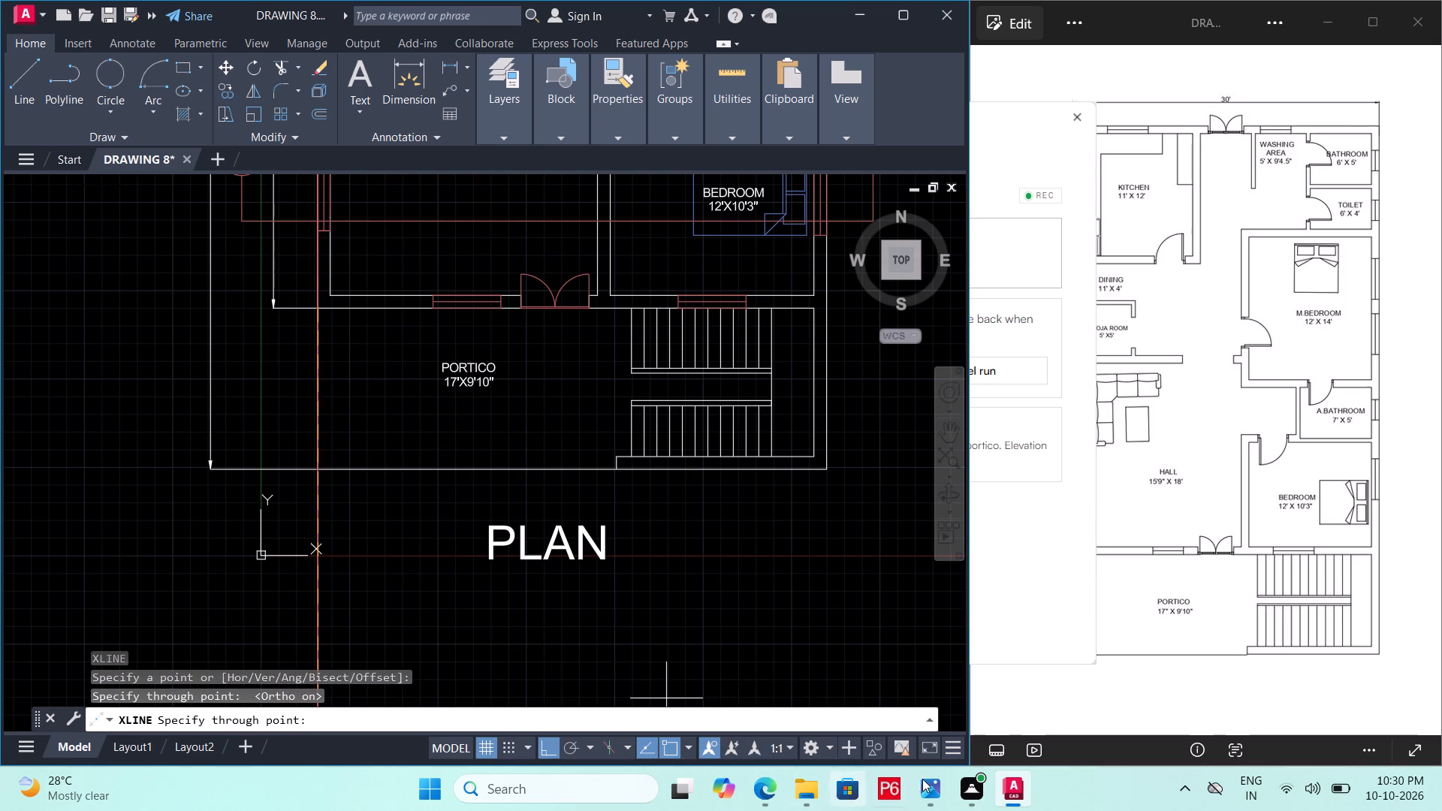
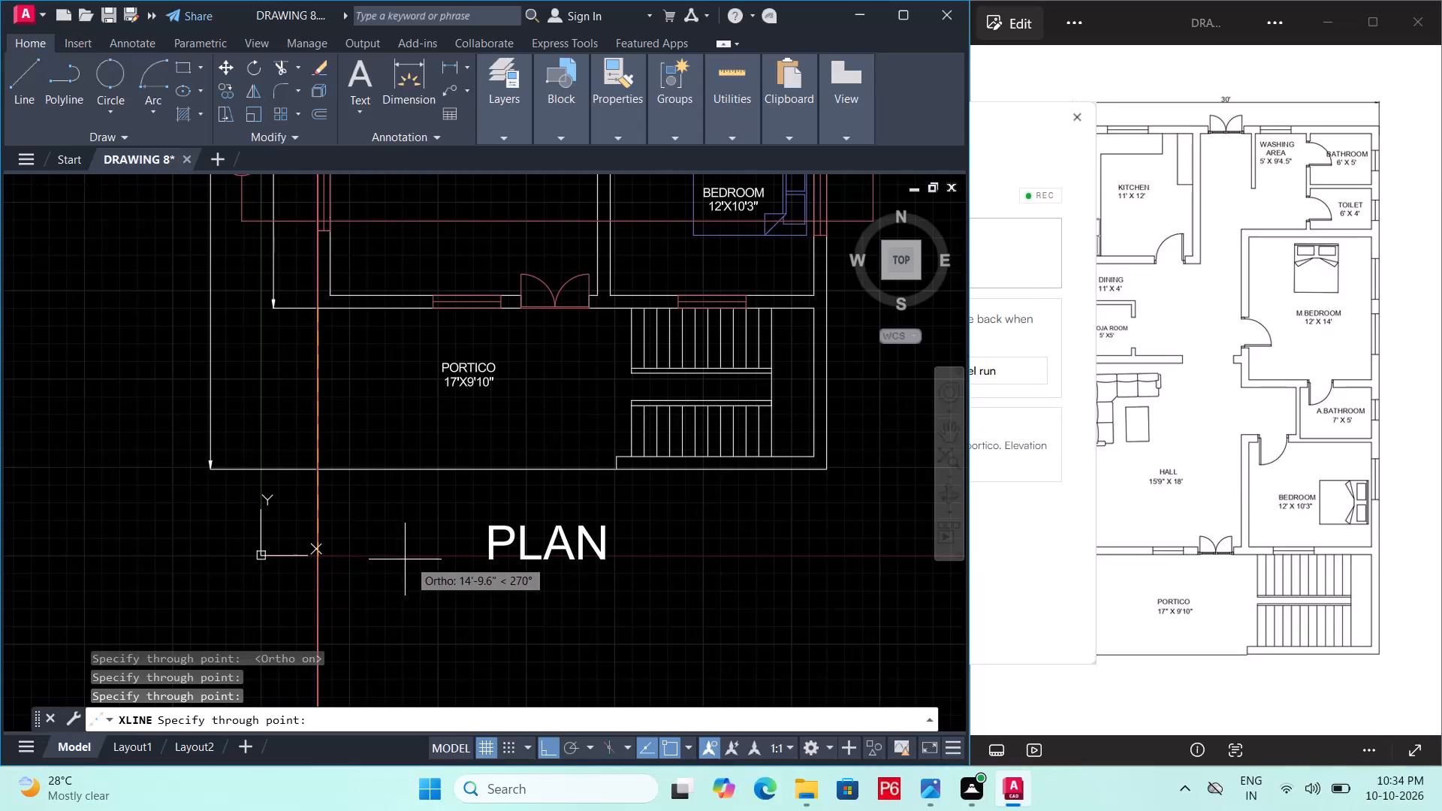
Bring the reference floor plan image to the front and save the drawing.
scroll(416, 565, down, 1)
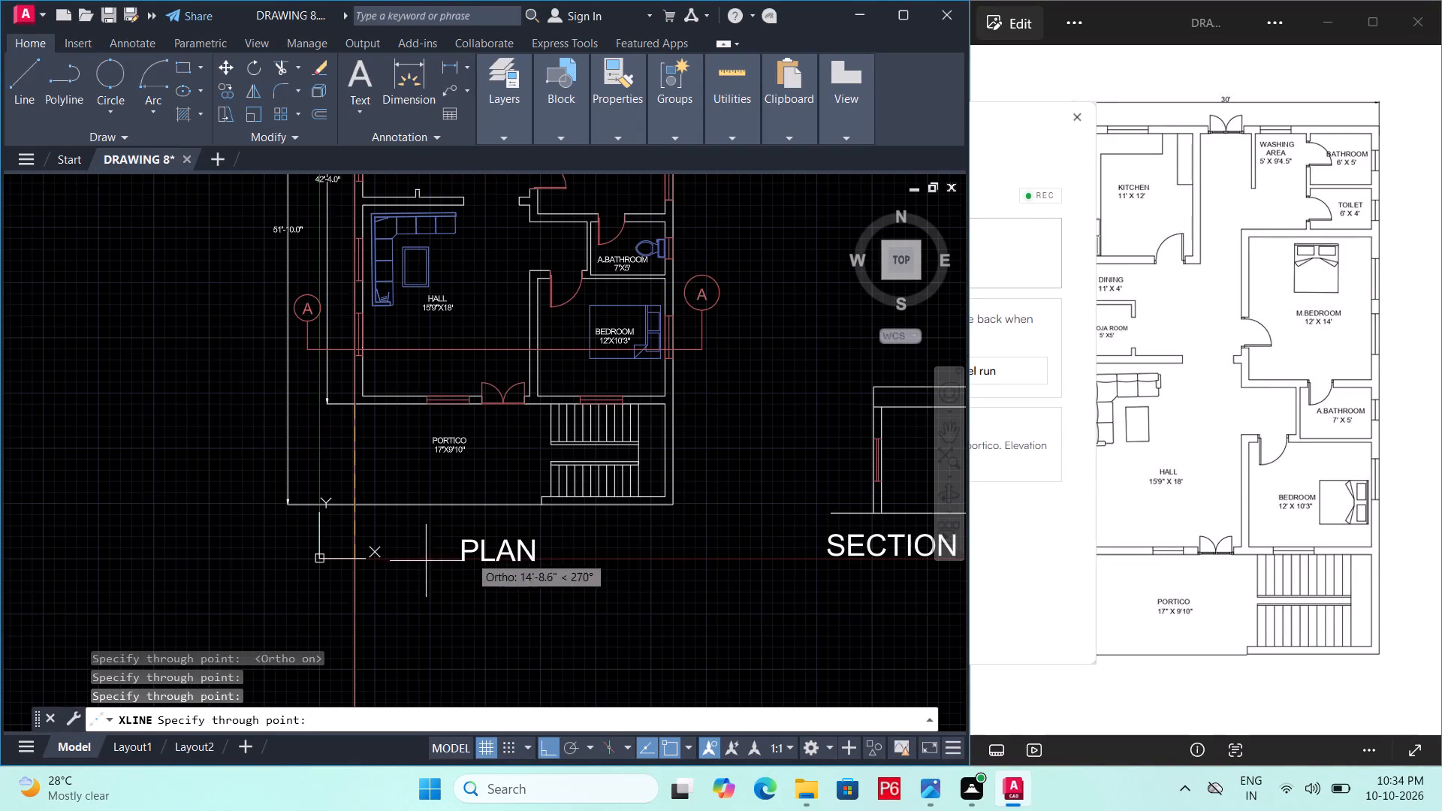
click(1193, 456)
scroll(538, 517, down, 1)
middle_drag(599, 528, 599, 487)
key(ctrl+s)
key(ctrl+s)
key(ctrl+s)
Draw a vertical construction line through the inner face of the hall's left wall at the portico corner.
scroll(584, 540, up, 1)
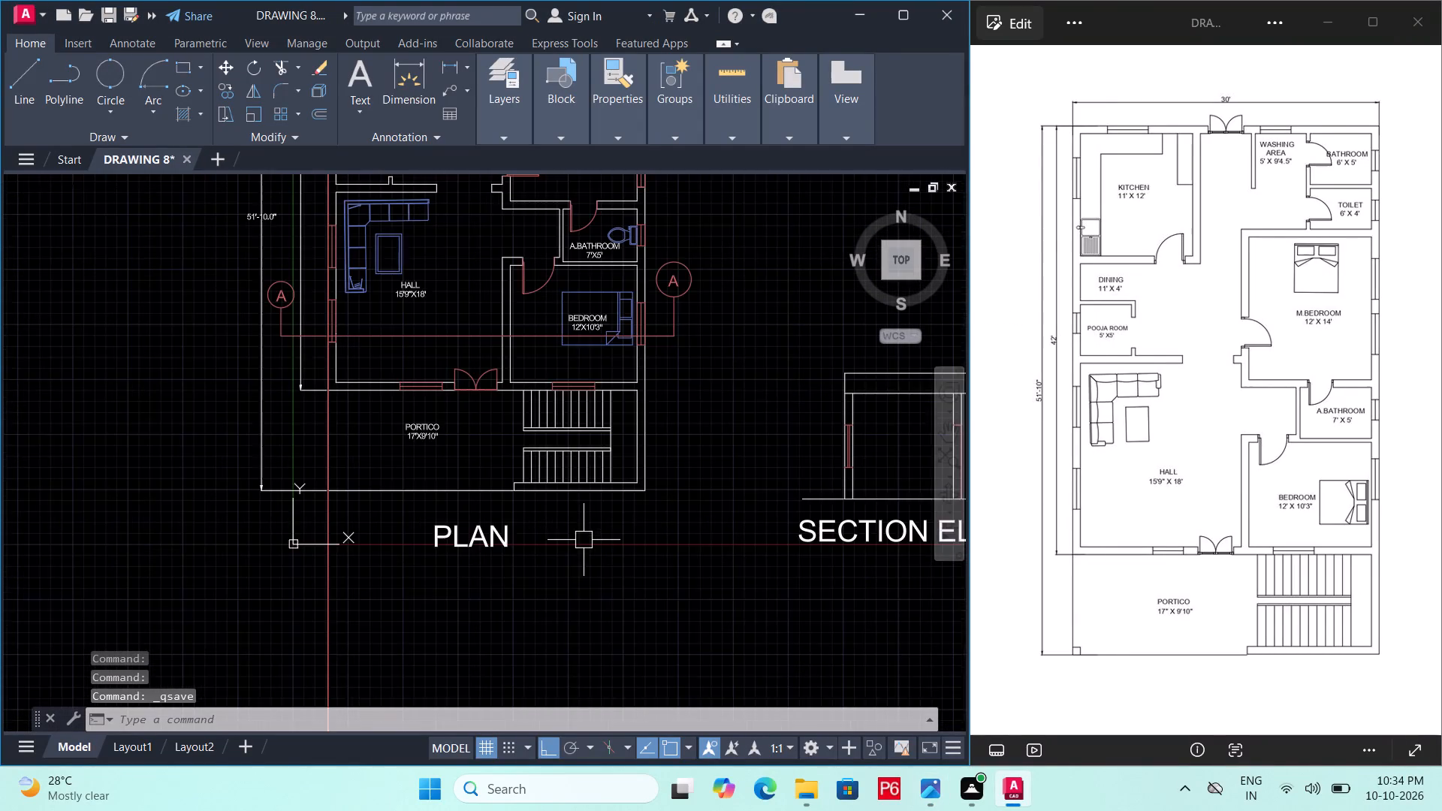
scroll(583, 543, up, 1)
middle_drag(583, 528, 607, 430)
middle_drag(509, 462, 647, 664)
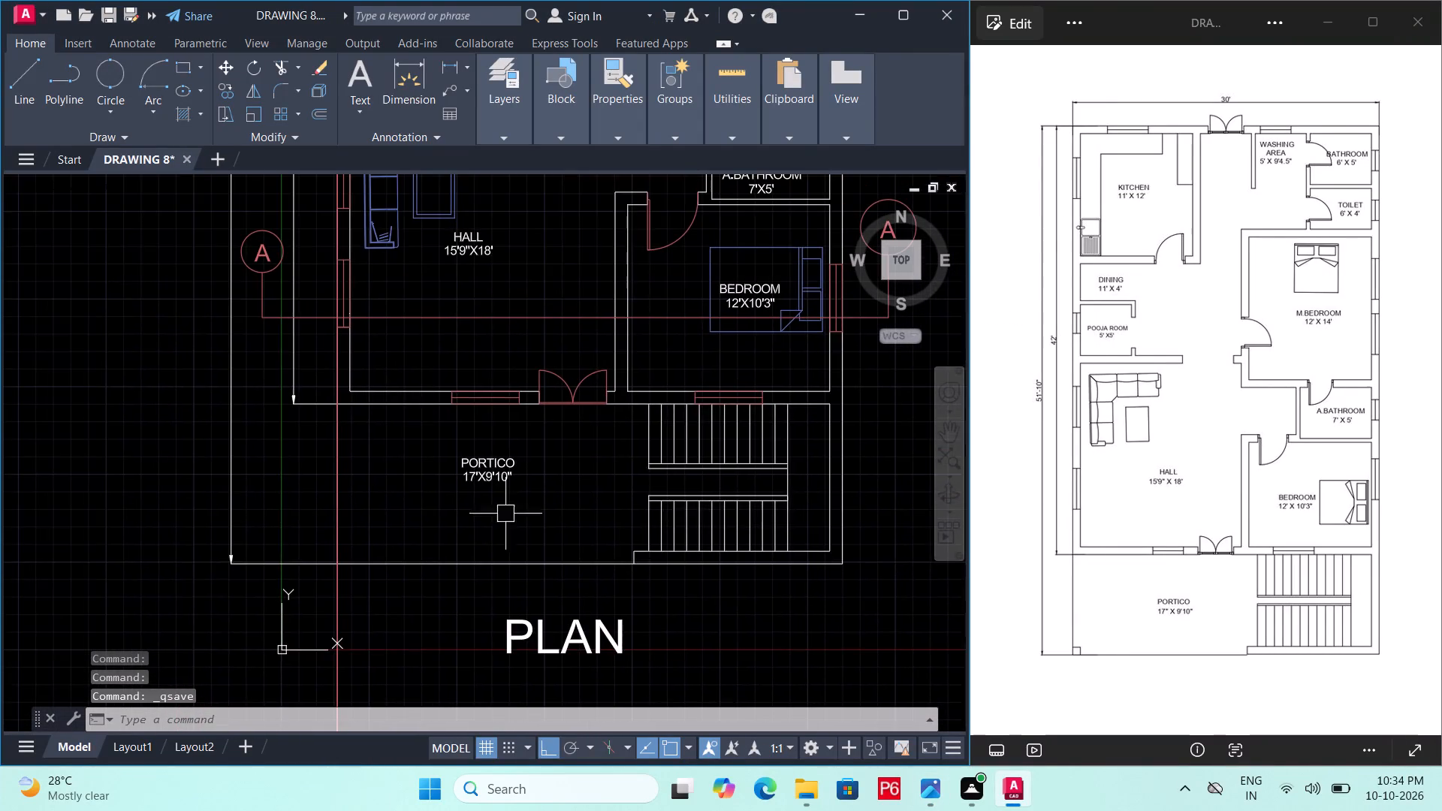
scroll(378, 394, up, 1)
text(XL)
key(space)
double_click(336, 386)
click(342, 481)
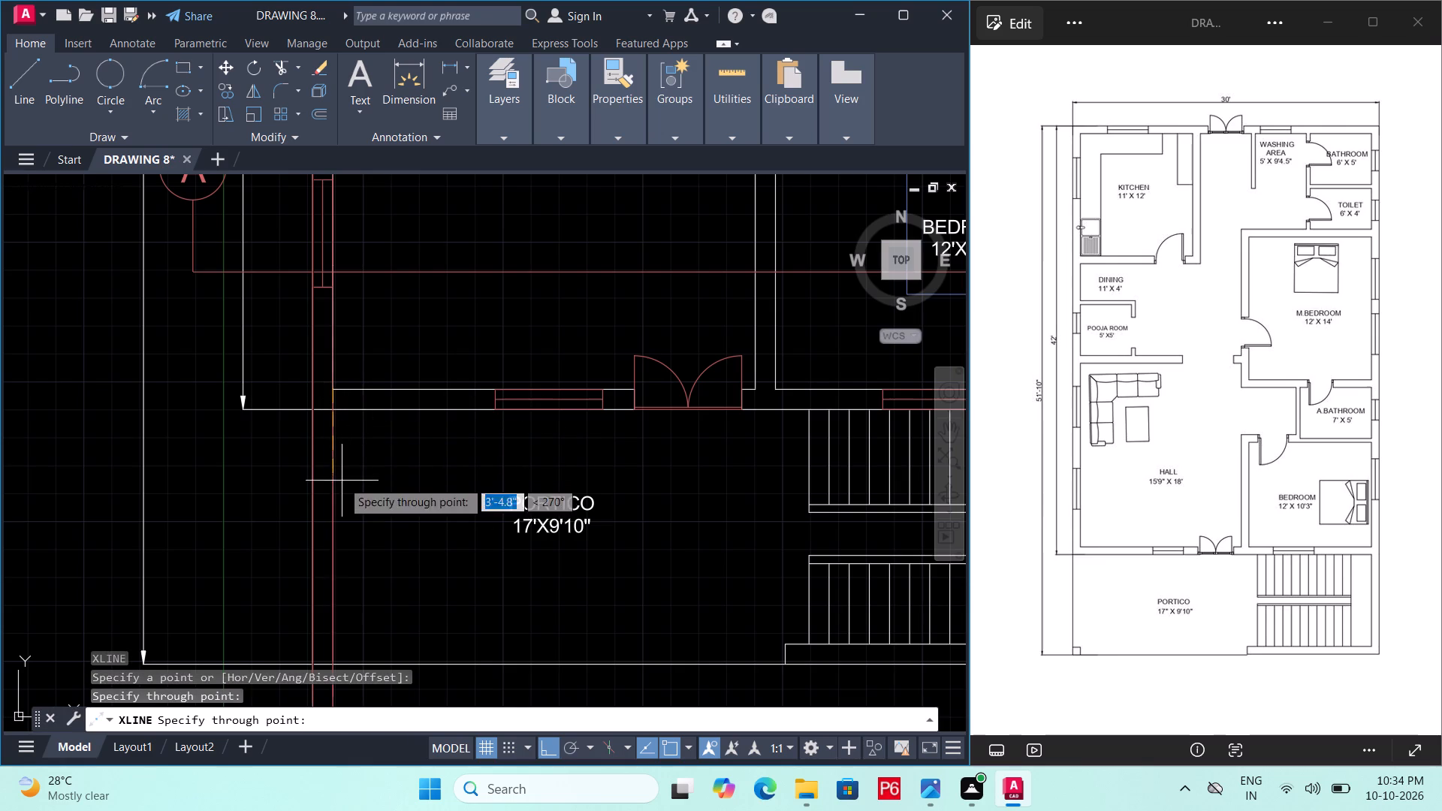
key(space)
Draw vertical construction lines through both ends of the hall window facing the portico.
key(space)
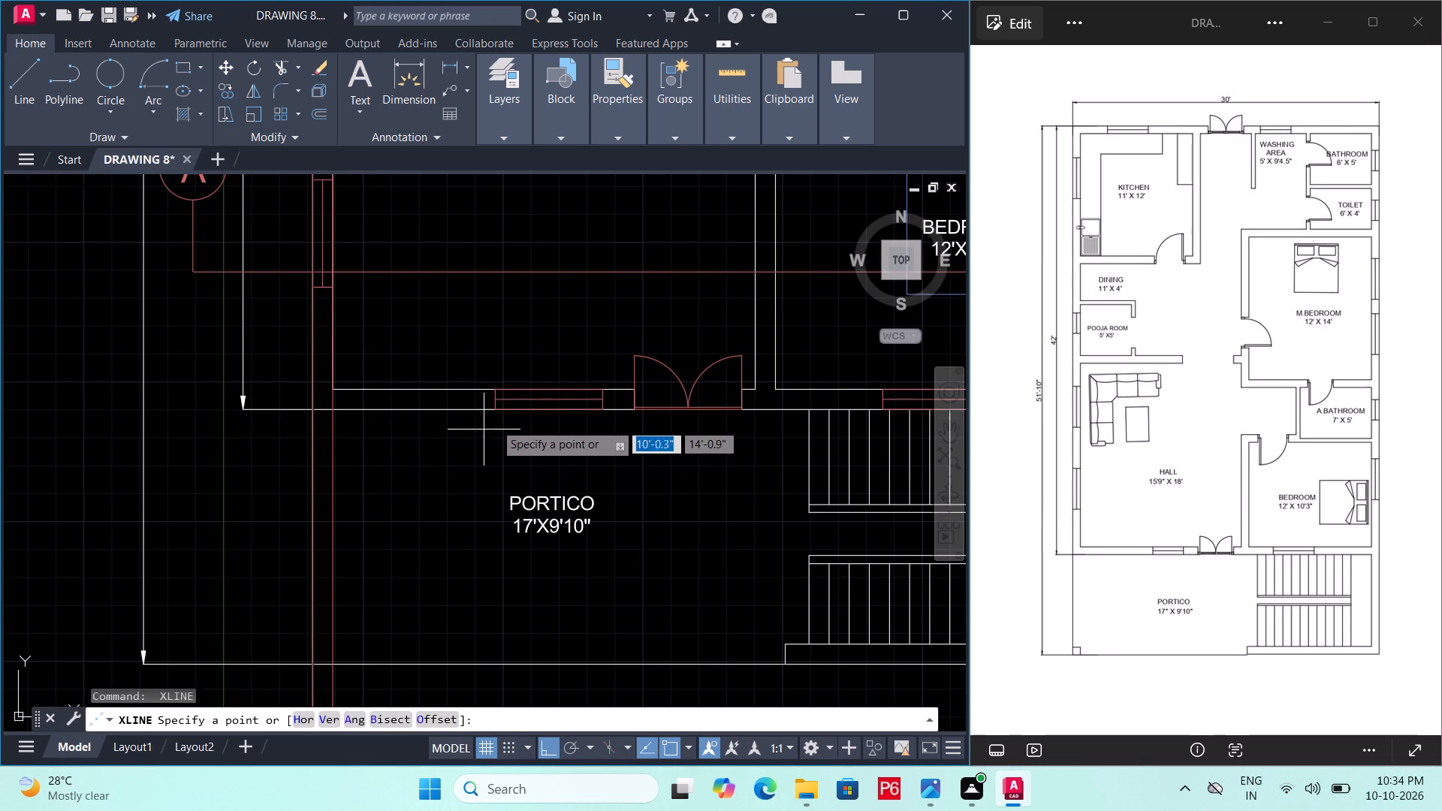
click(497, 409)
click(484, 473)
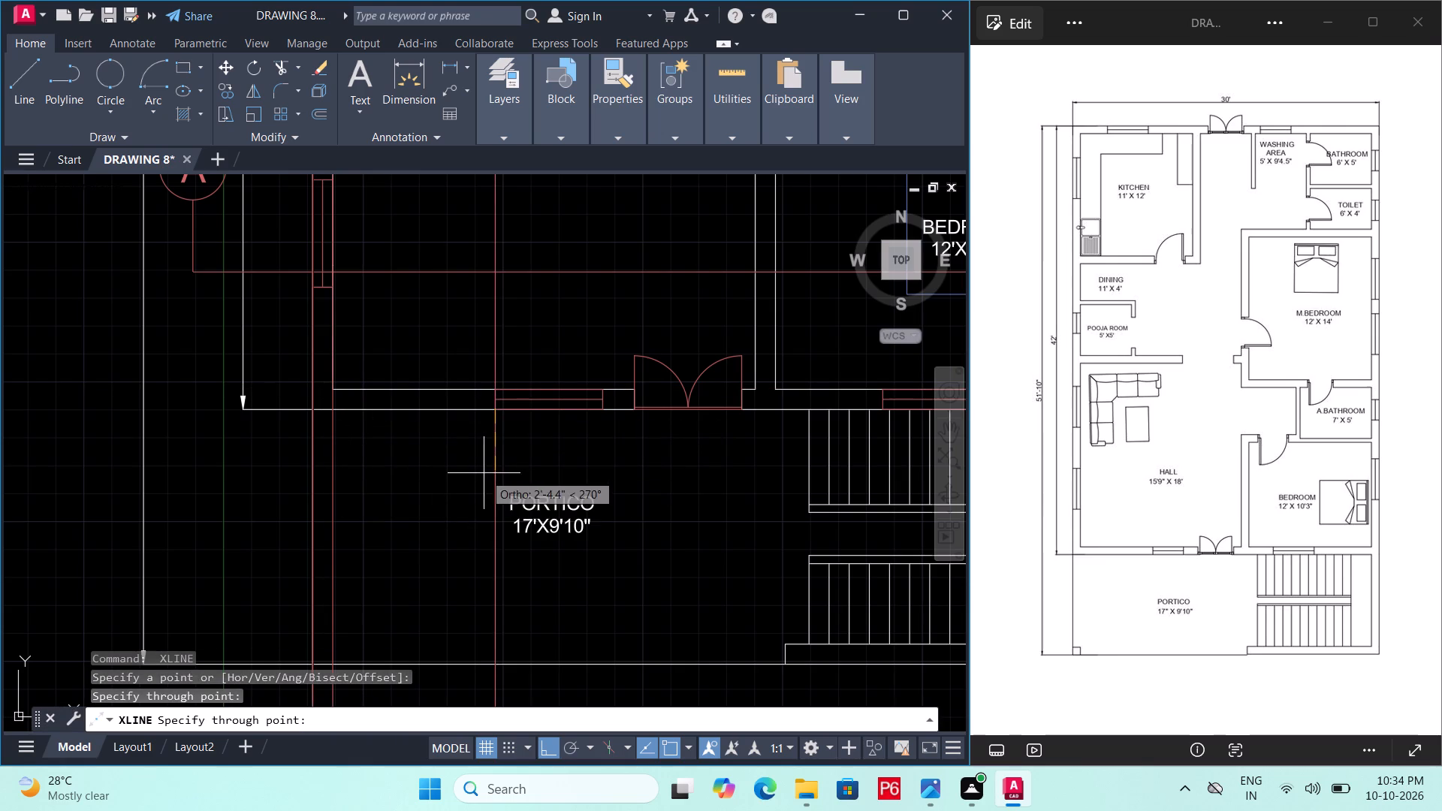
key(space)
key(space)
click(604, 412)
click(602, 484)
key(space)
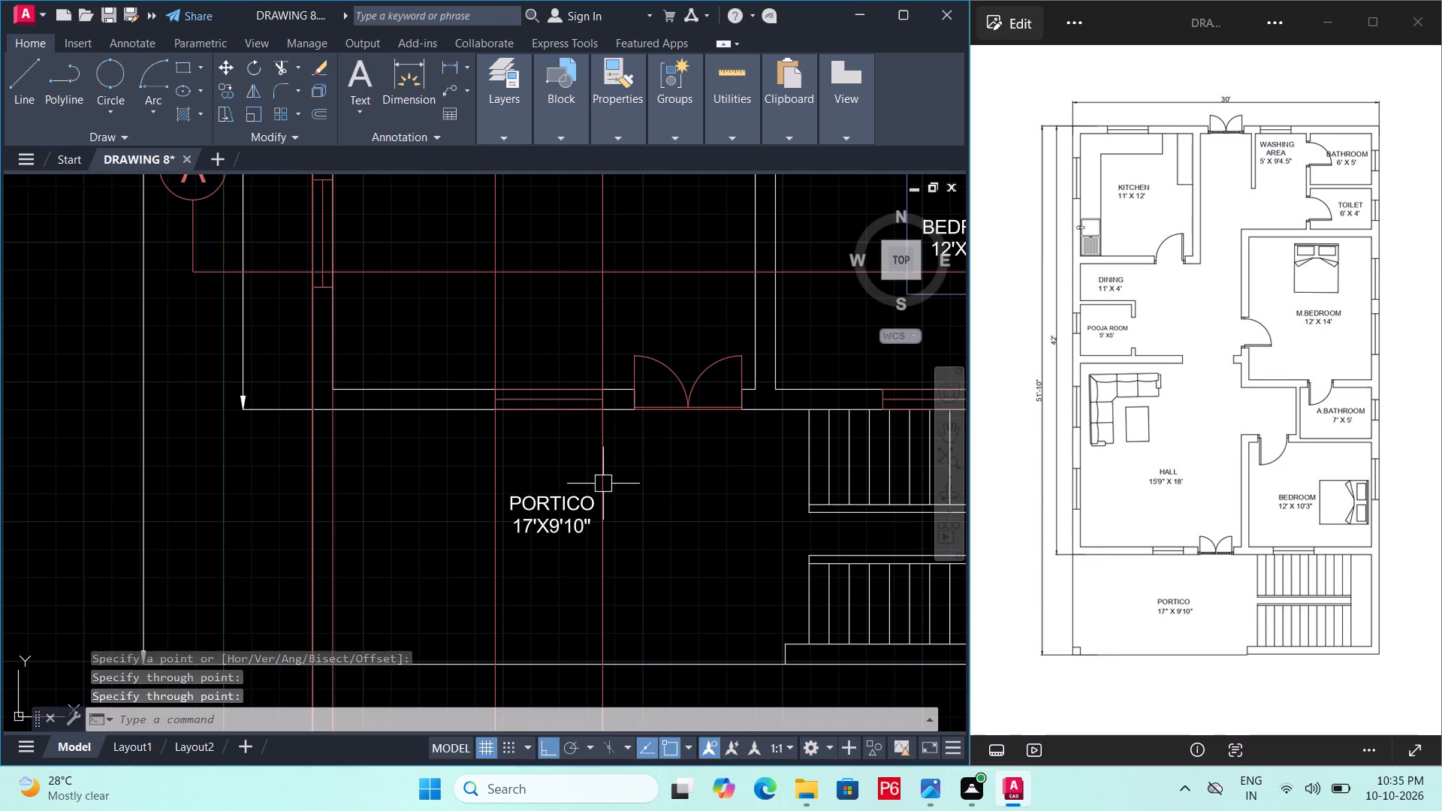
Draw vertical construction lines through both jambs of the double entrance door facing the portico.
key(space)
scroll(638, 403, up, 2)
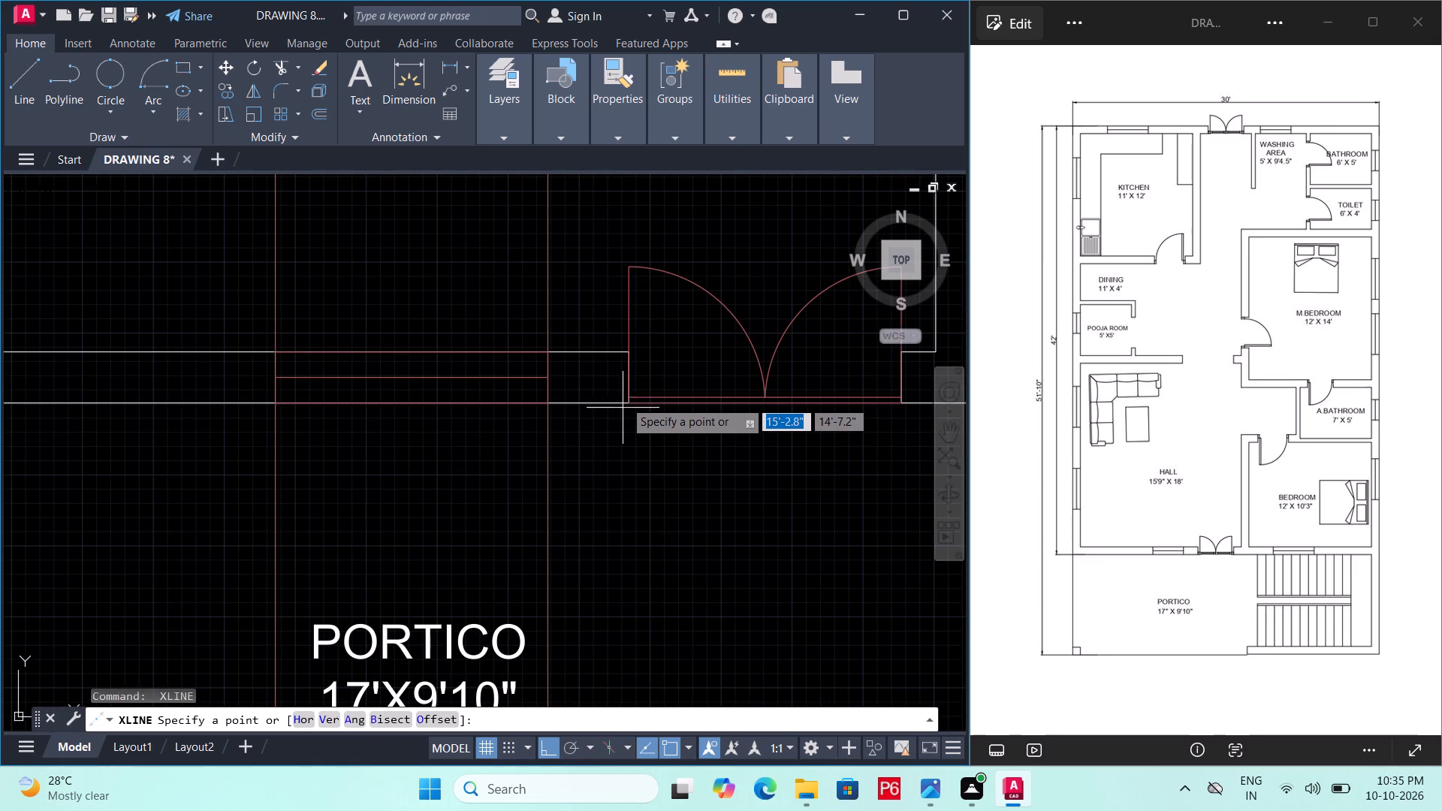
click(626, 401)
click(612, 475)
key(space)
key(space)
middle_drag(670, 475, 534, 466)
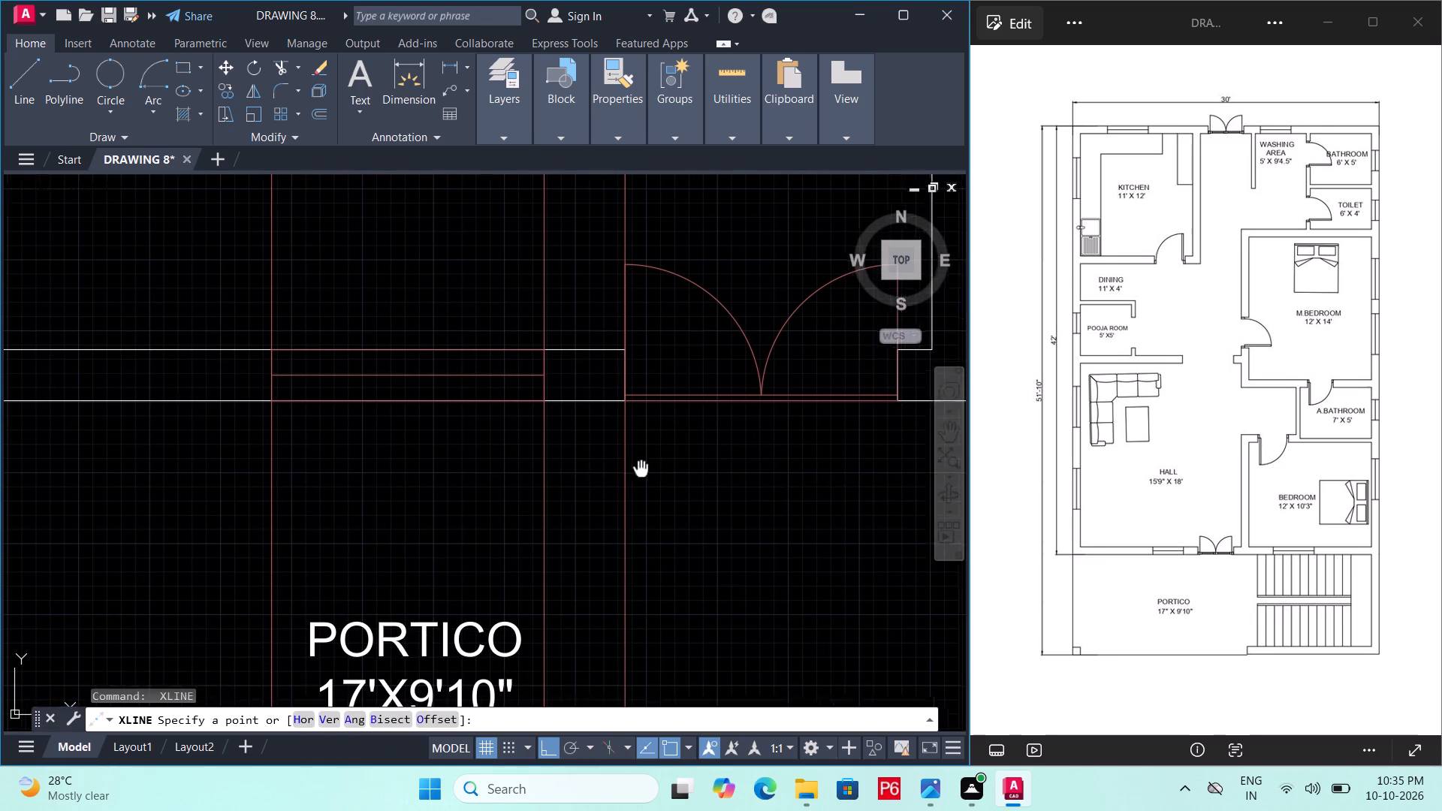
middle_drag(534, 466, 447, 462)
key(space)
key(space)
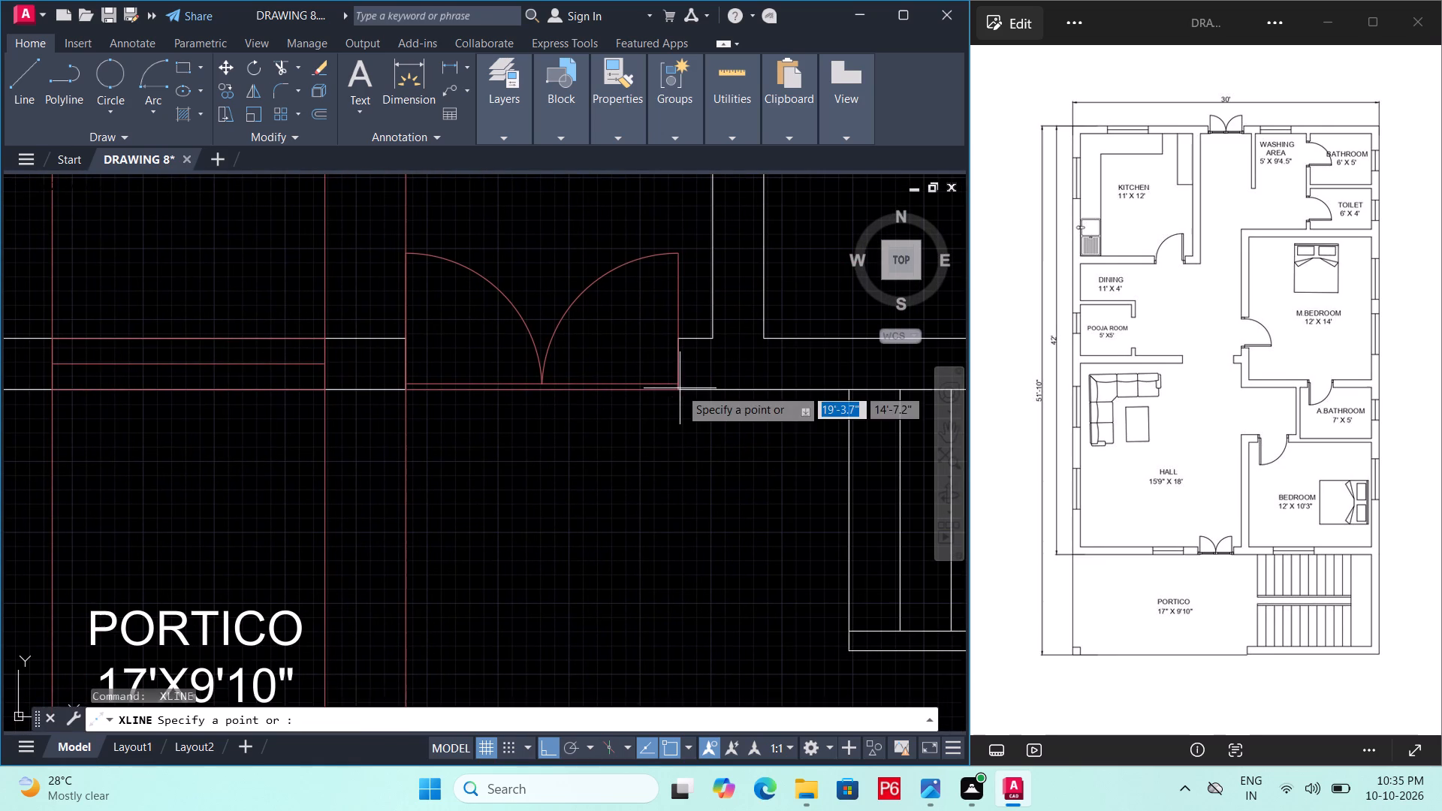
click(680, 388)
click(690, 502)
key(space)
Draw vertical construction lines through the left end of the staircase's front wall and the building's outer front-right corner.
middle_drag(678, 495, 472, 384)
scroll(677, 494, down, 1)
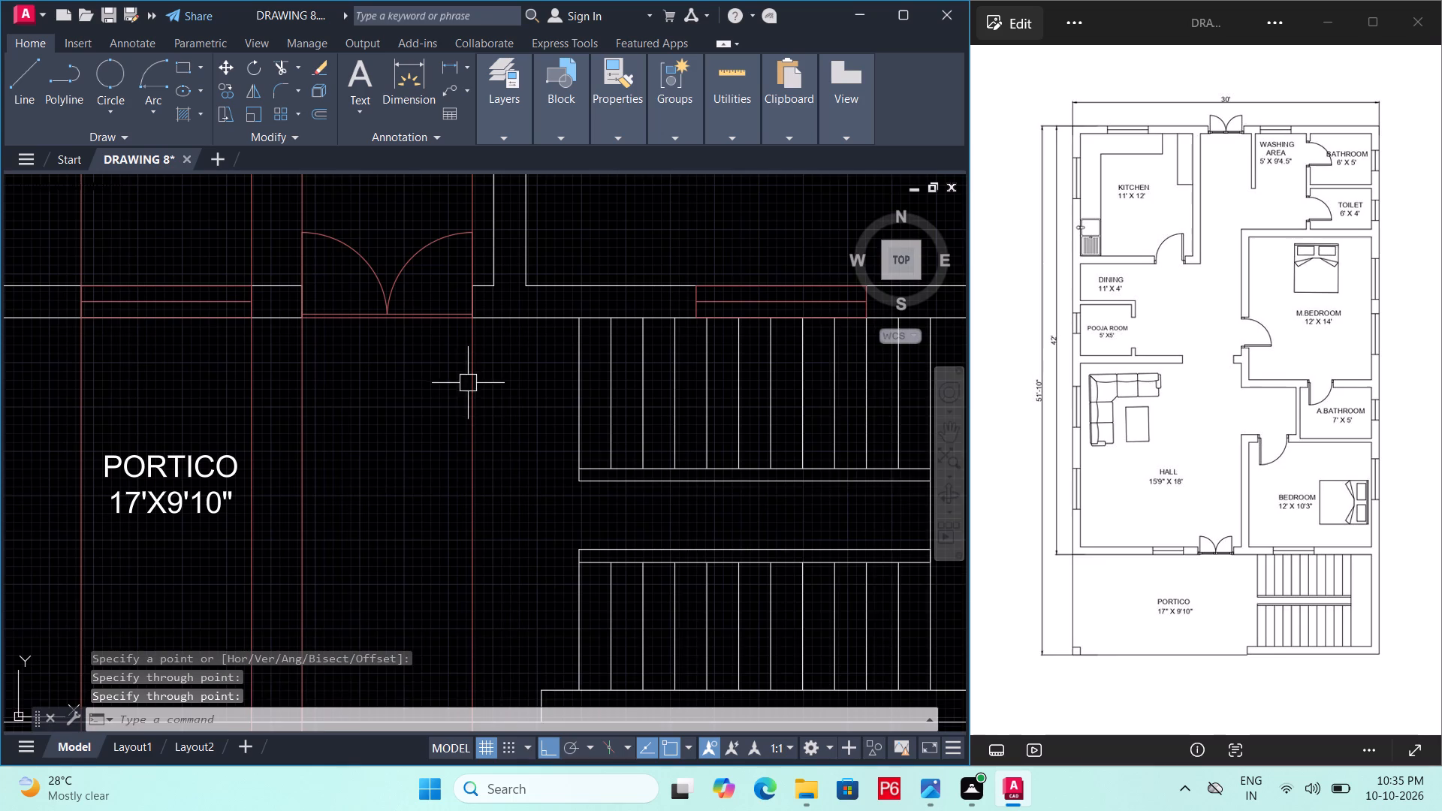
middle_drag(617, 478, 621, 318)
key(space)
click(541, 562)
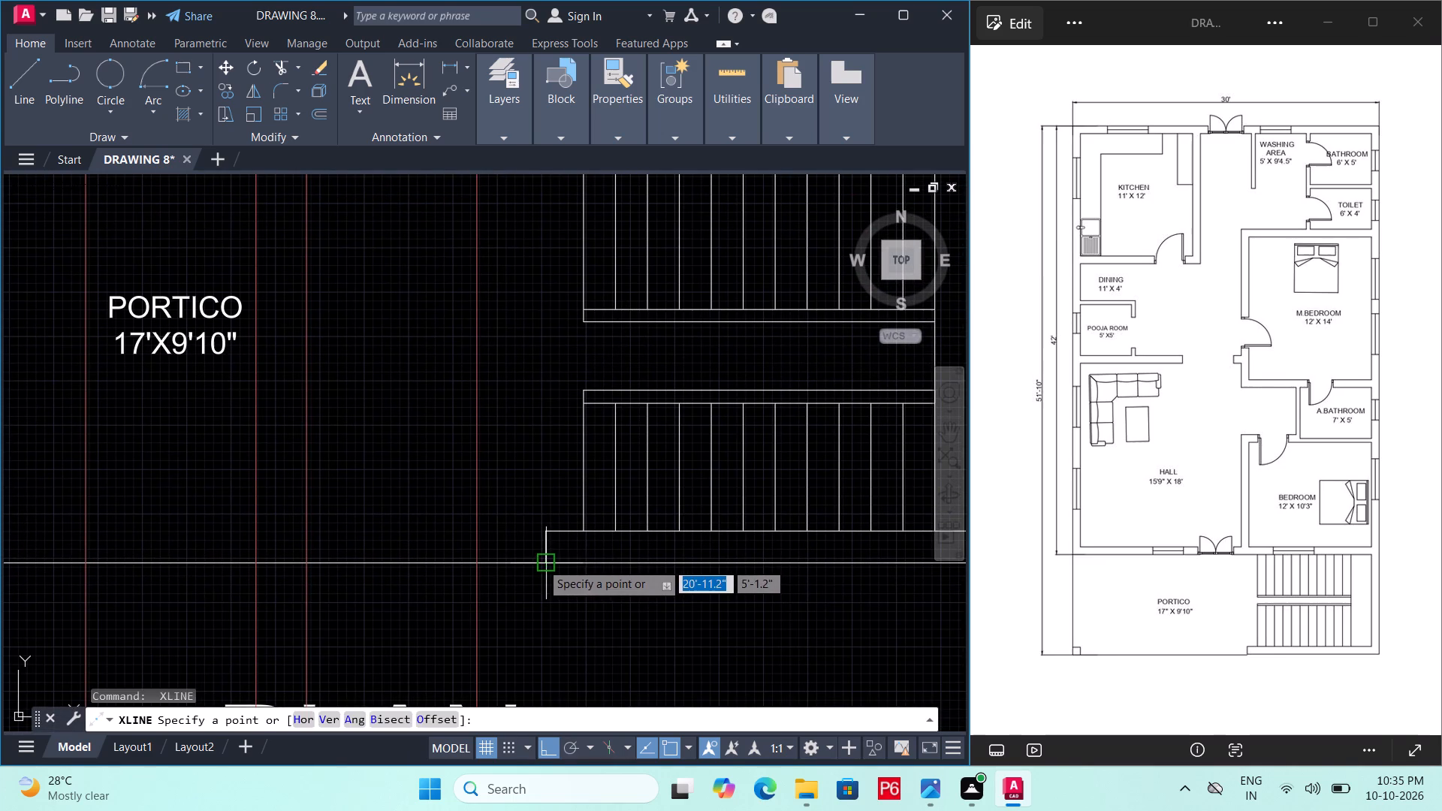
click(544, 611)
key(space)
scroll(587, 584, down, 1)
middle_drag(587, 584, 285, 507)
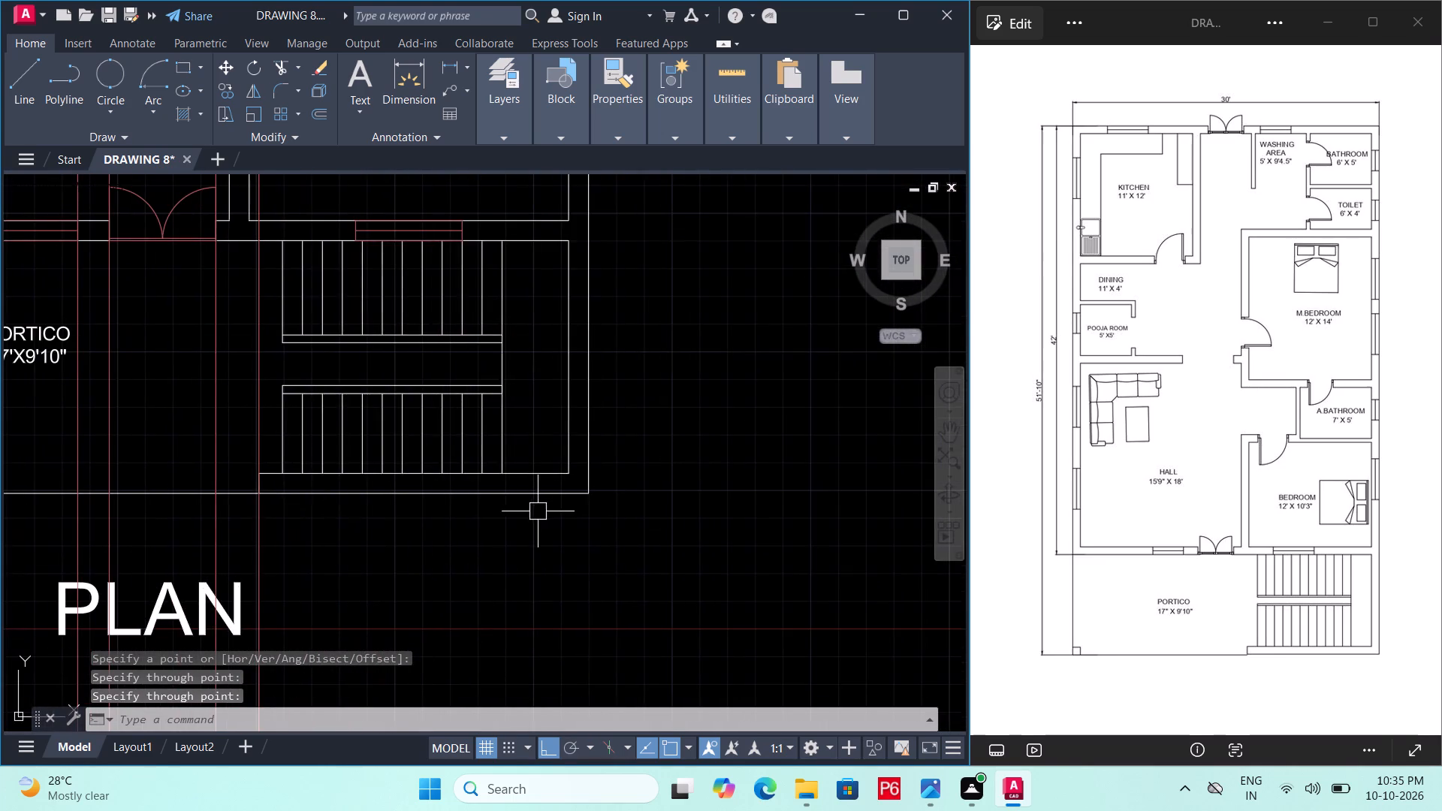
scroll(571, 499, up, 2)
key(space)
double_click(611, 489)
double_click(604, 534)
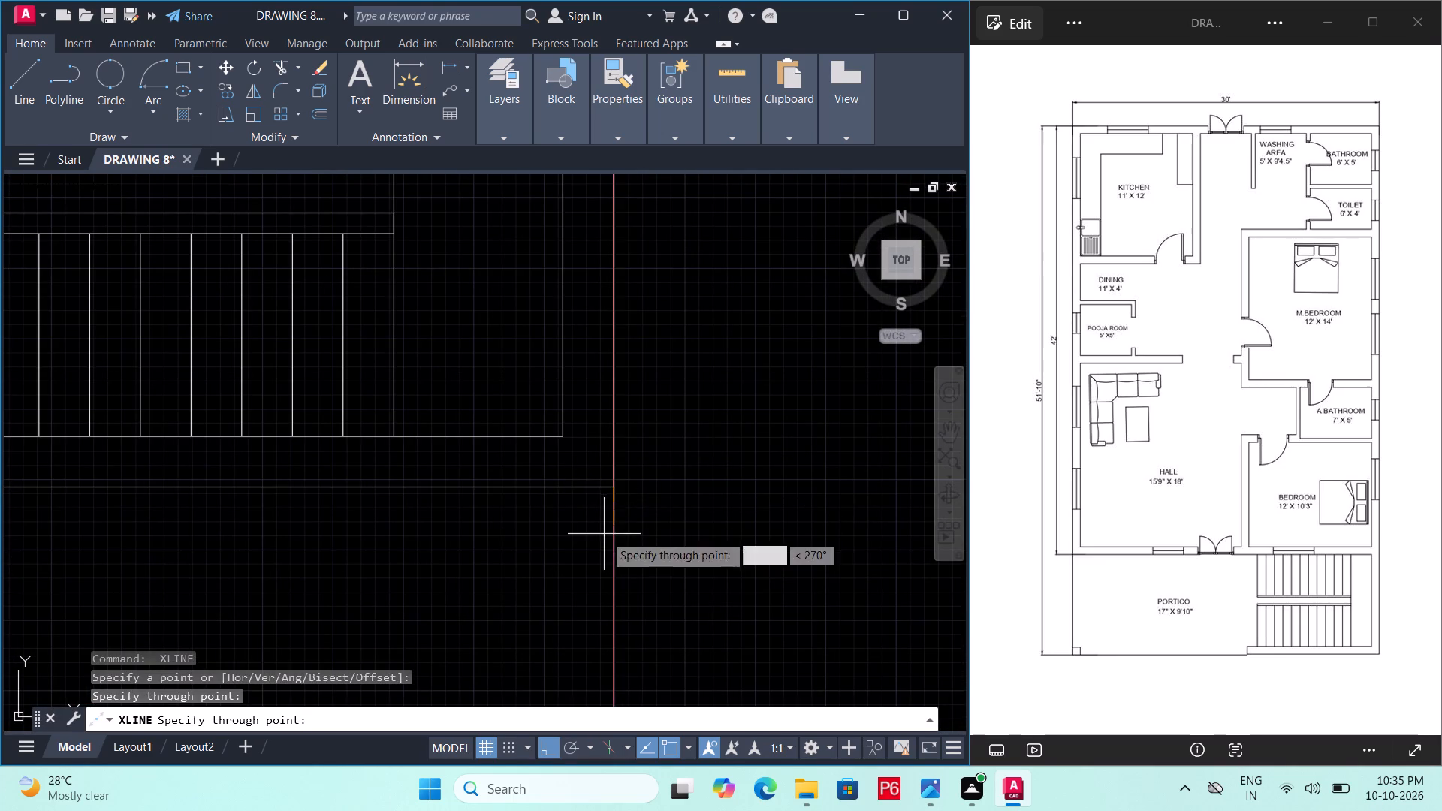
key(space)
Save the drawing with the projected construction lines.
scroll(589, 532, down, 2)
middle_drag(591, 531, 659, 457)
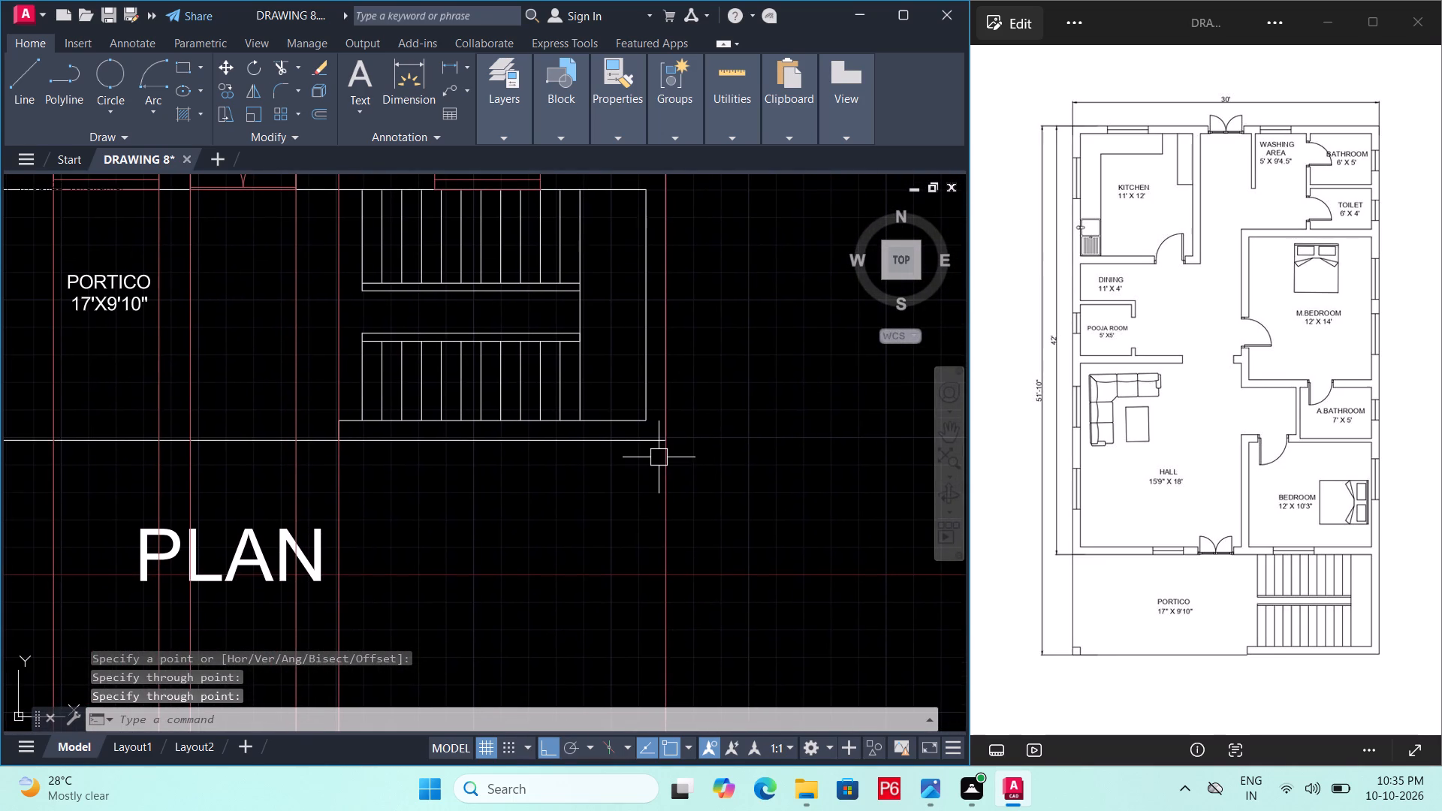
key(ctrl+s)
key(ctrl+s)
Make Defpoints the current layer.
scroll(659, 457, down, 1)
middle_drag(665, 427, 691, 362)
scroll(625, 490, down, 1)
middle_drag(624, 490, 635, 409)
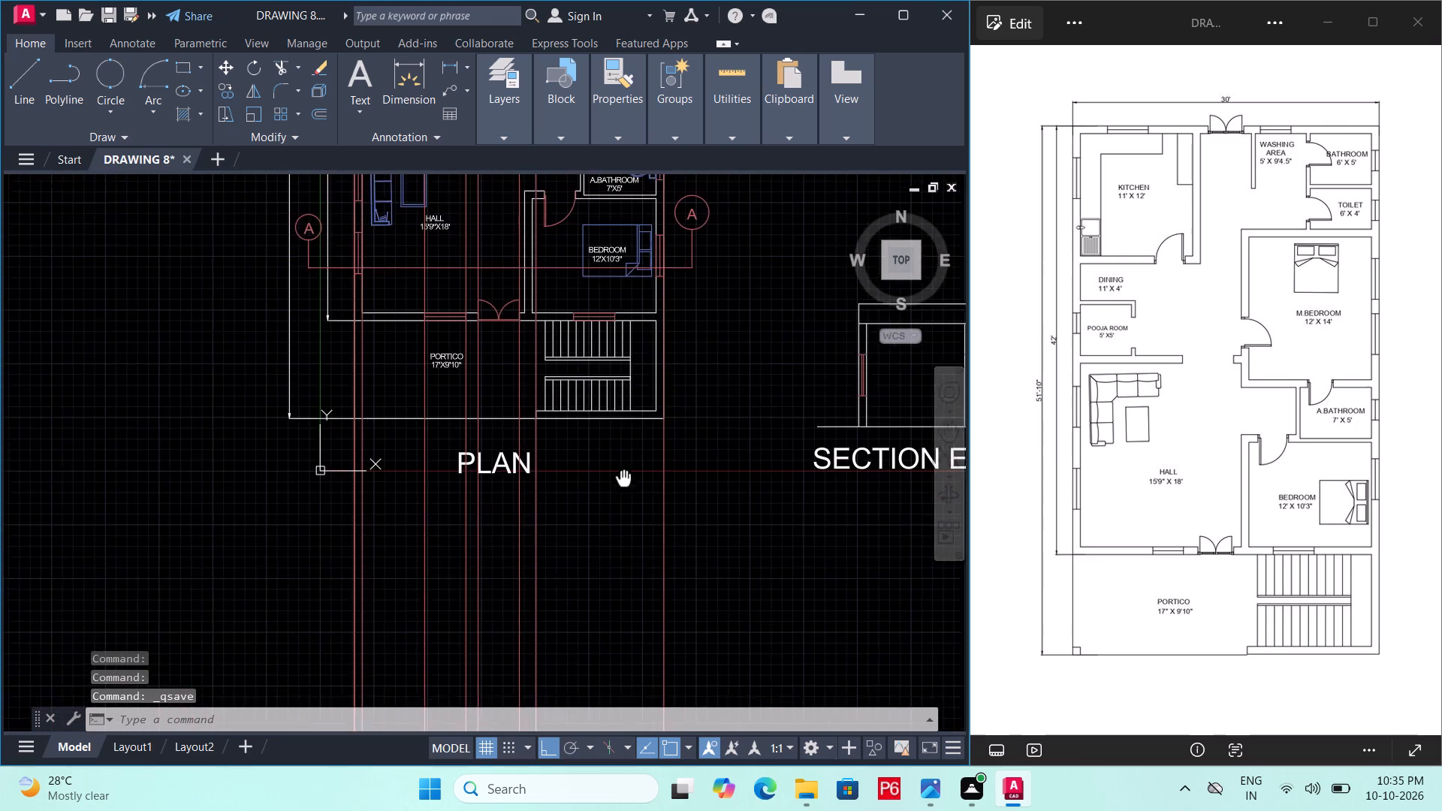
middle_drag(635, 409, 661, 320)
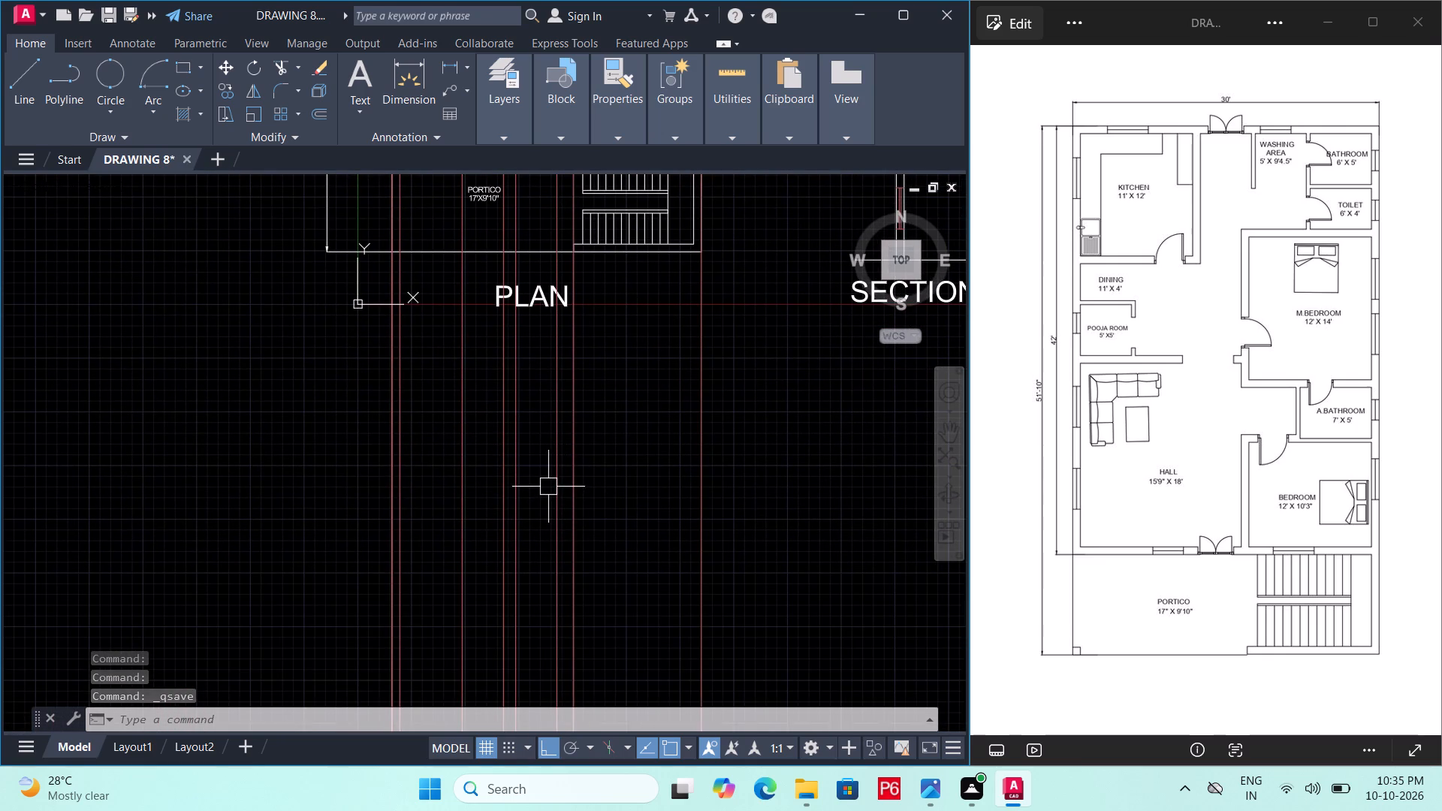
key(Escape)
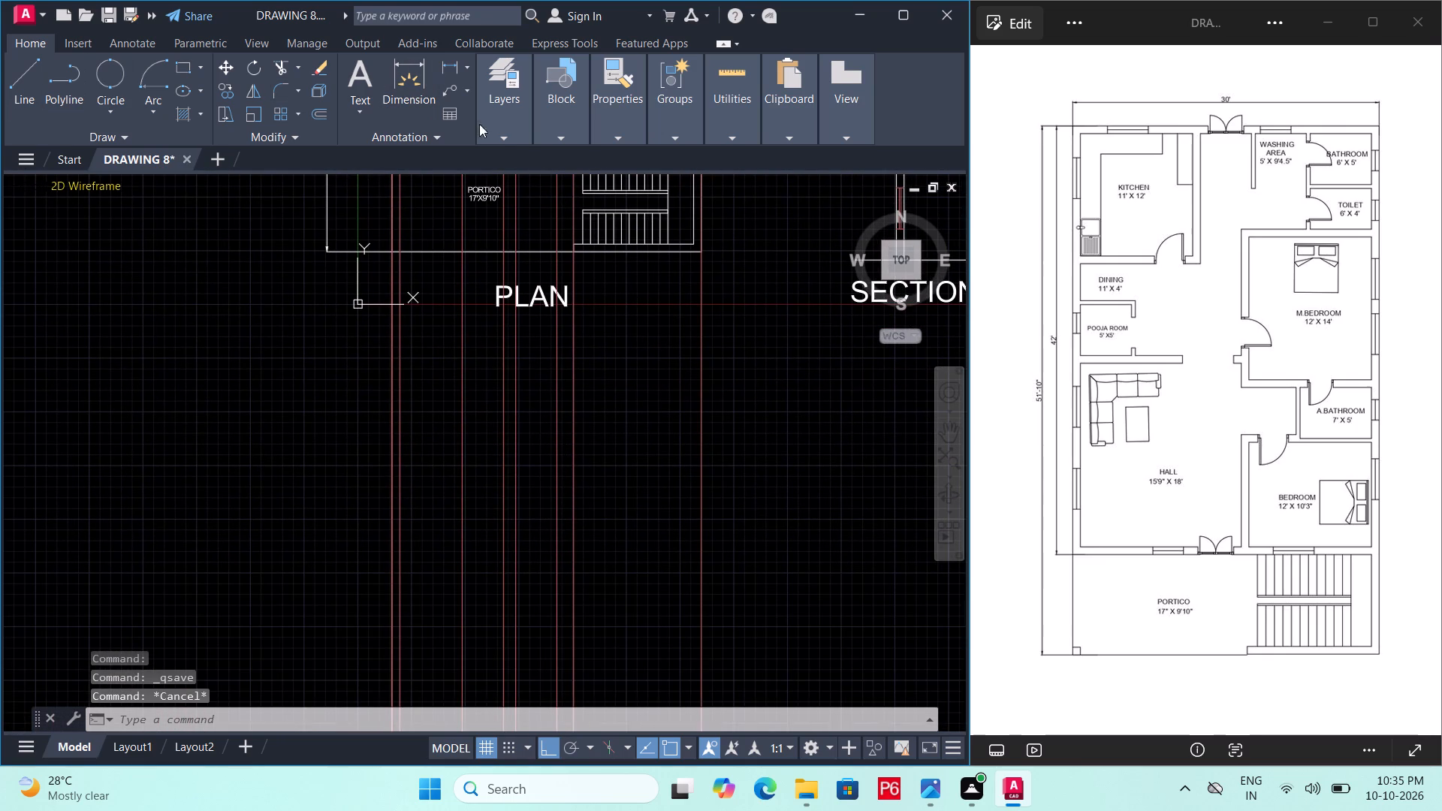
click(512, 131)
click(629, 160)
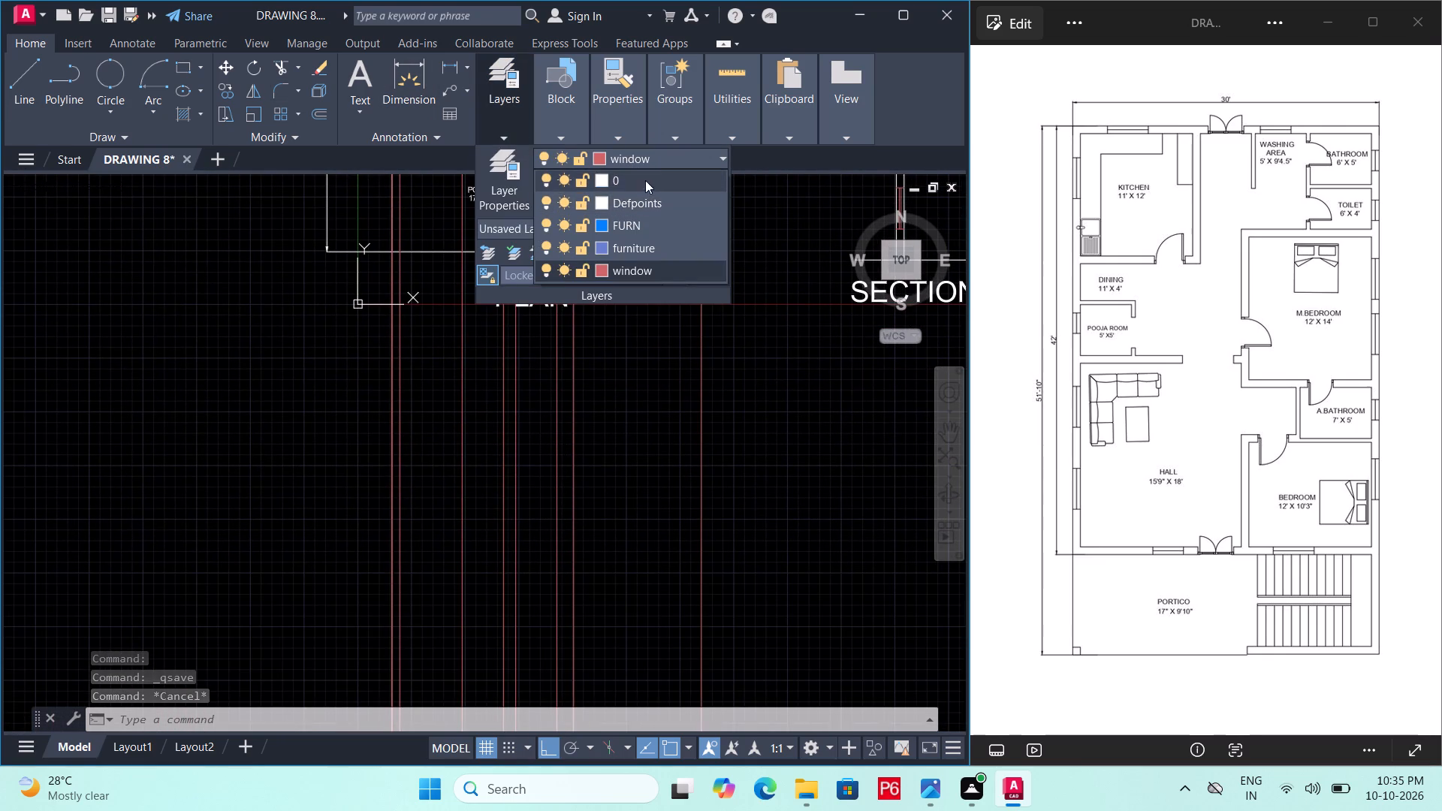
click(641, 207)
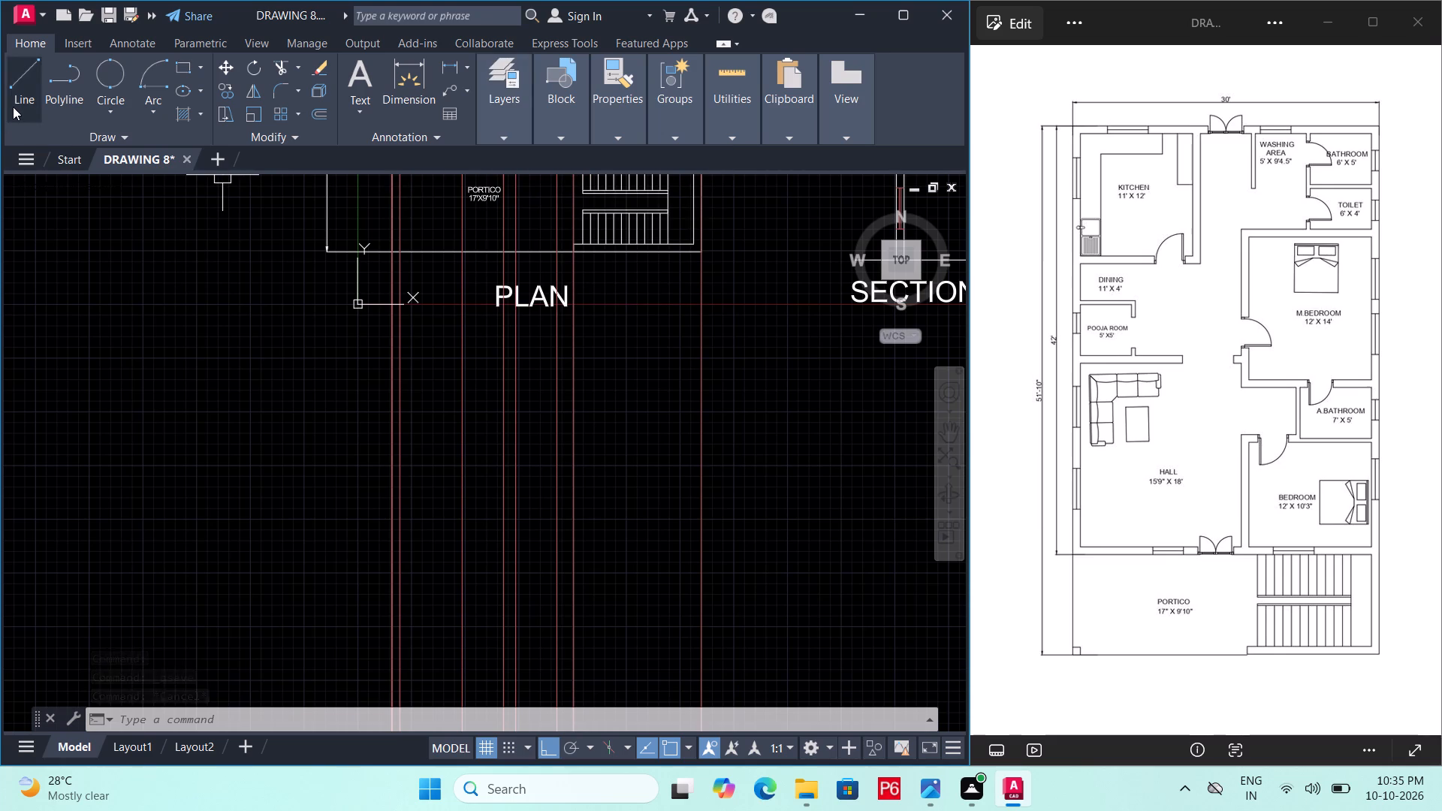
Draw a horizontal ground line across all the vertical construction lines, below the PLAN title.
click(13, 107)
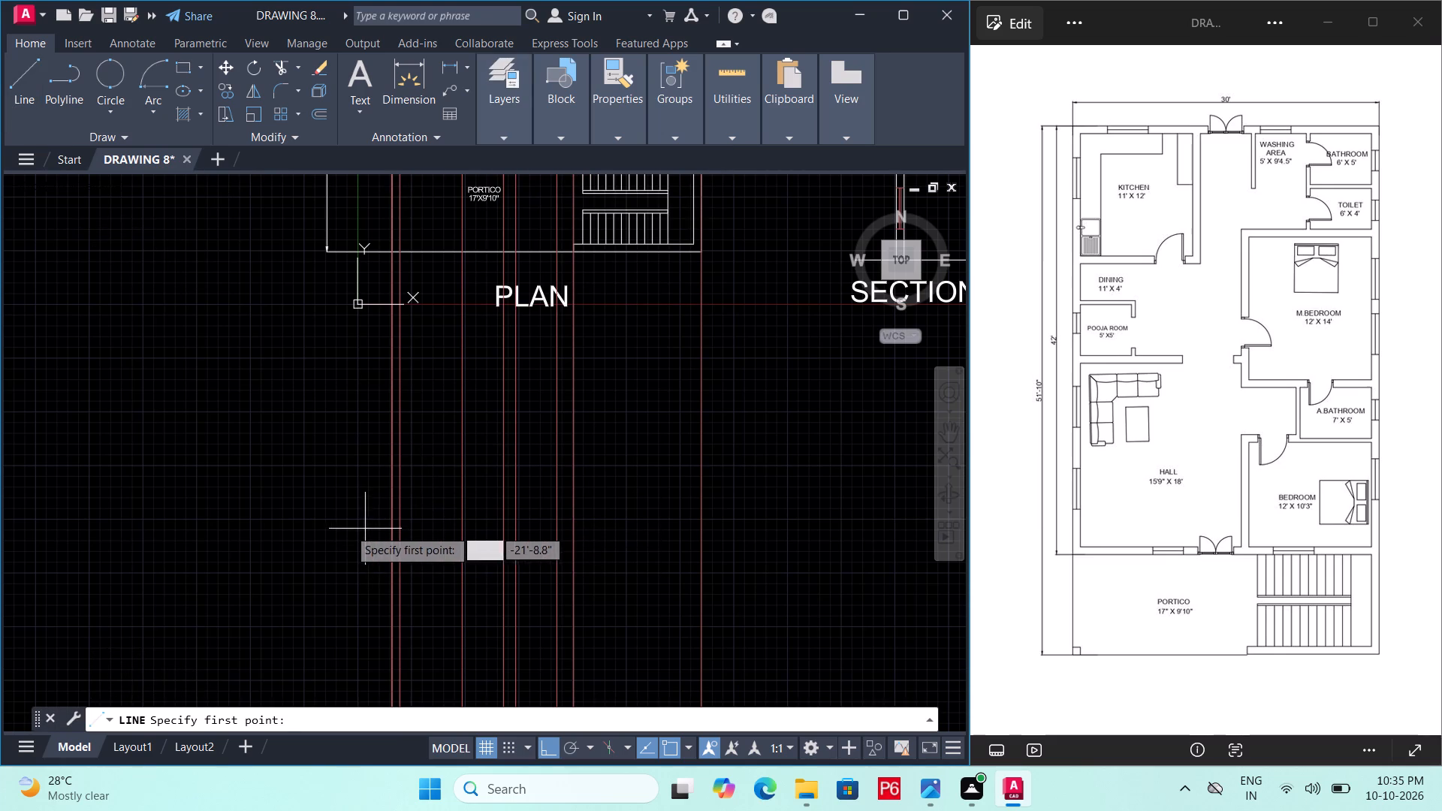
click(348, 529)
click(783, 520)
key(Escape)
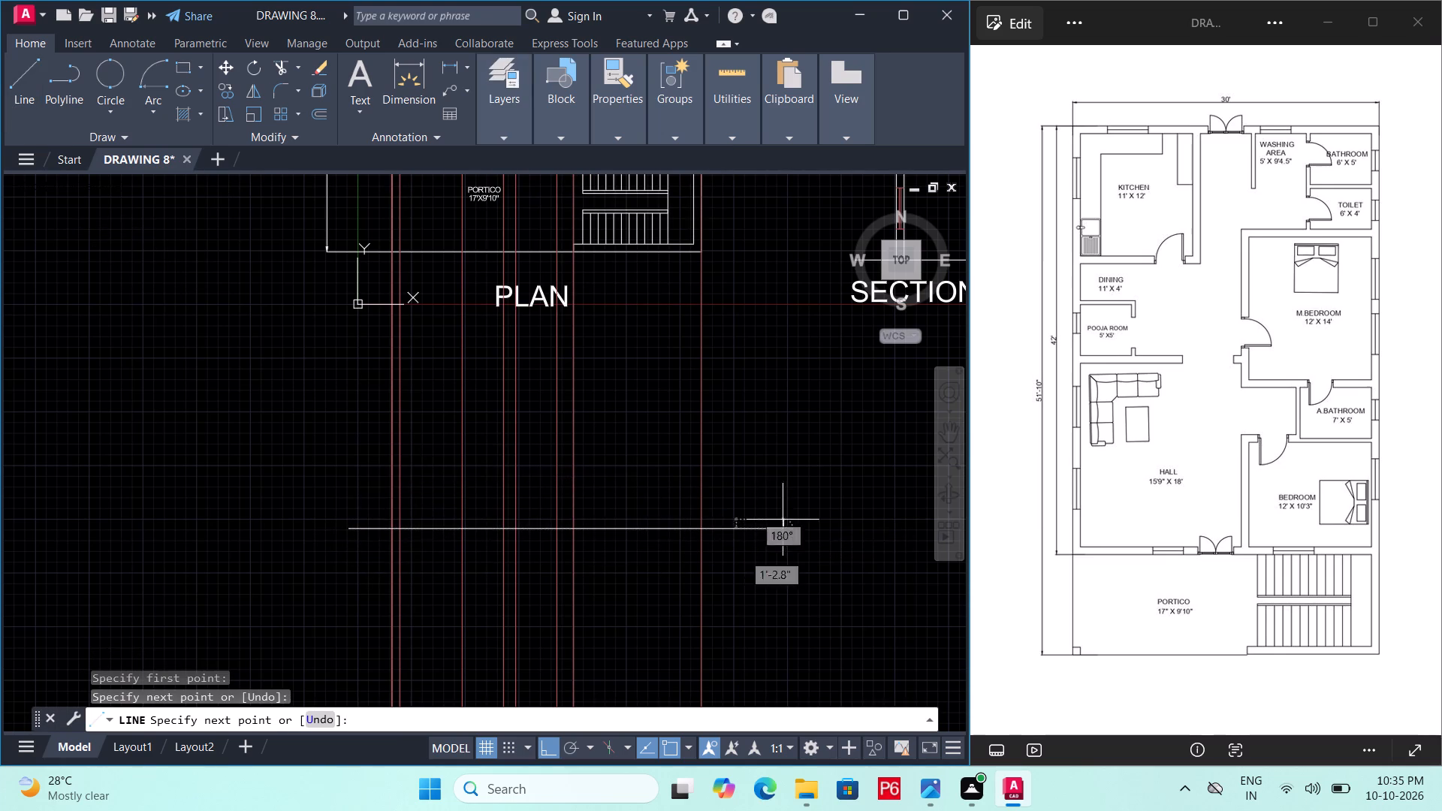
Save the drawing with the new ground line.
scroll(596, 480, down, 1)
middle_drag(596, 480, 689, 609)
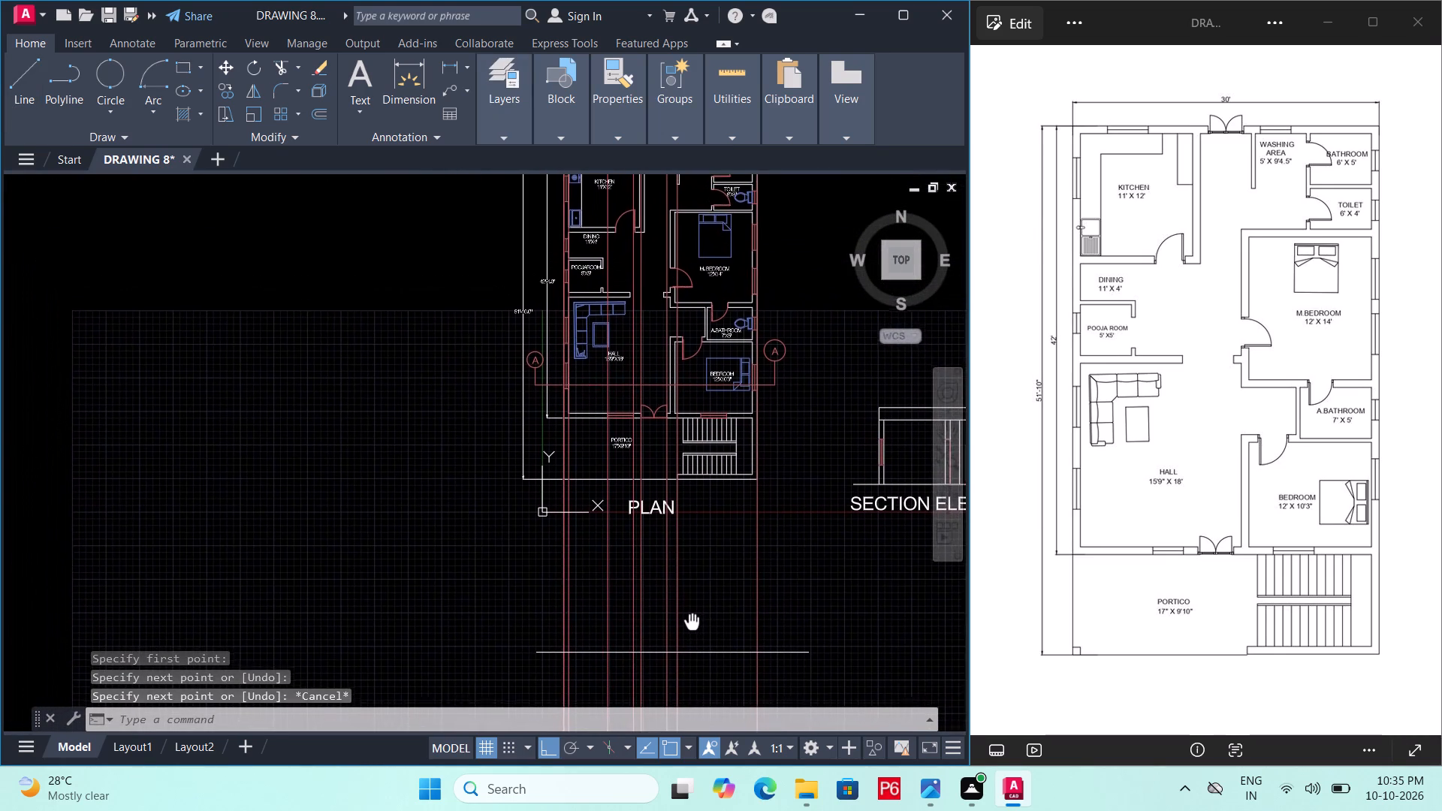
middle_drag(689, 609, 680, 581)
key(ctrl+s)
key(ctrl+s)
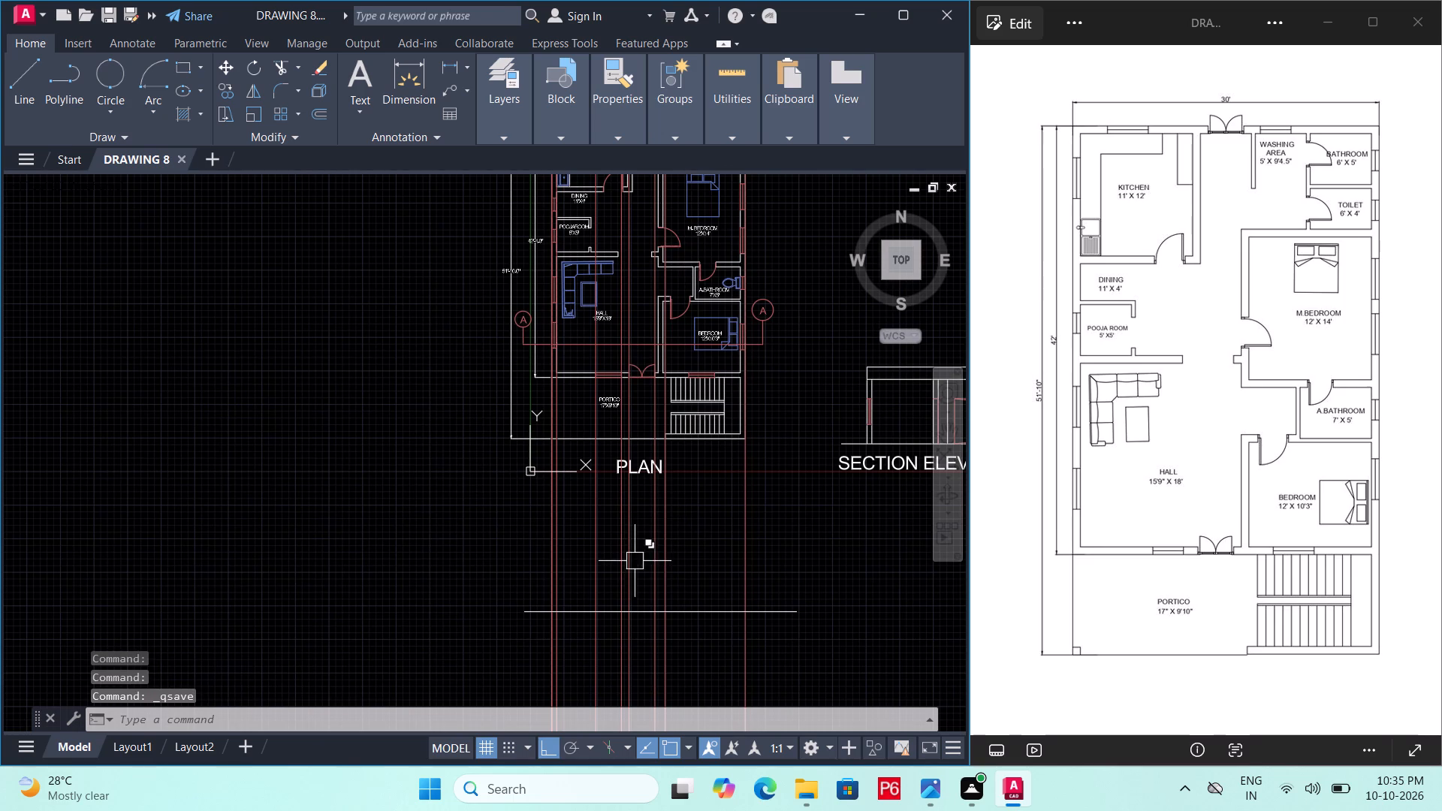
key(Escape)
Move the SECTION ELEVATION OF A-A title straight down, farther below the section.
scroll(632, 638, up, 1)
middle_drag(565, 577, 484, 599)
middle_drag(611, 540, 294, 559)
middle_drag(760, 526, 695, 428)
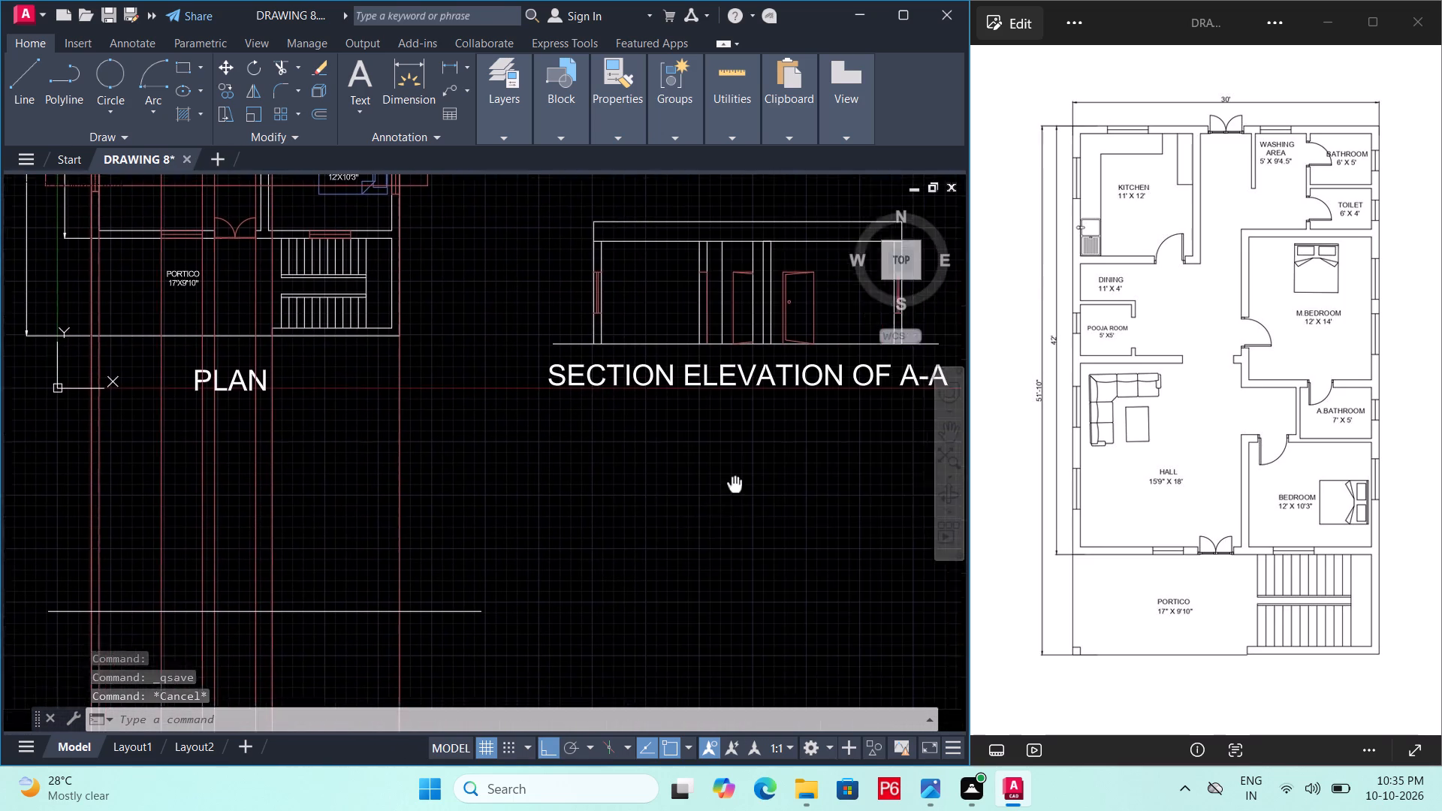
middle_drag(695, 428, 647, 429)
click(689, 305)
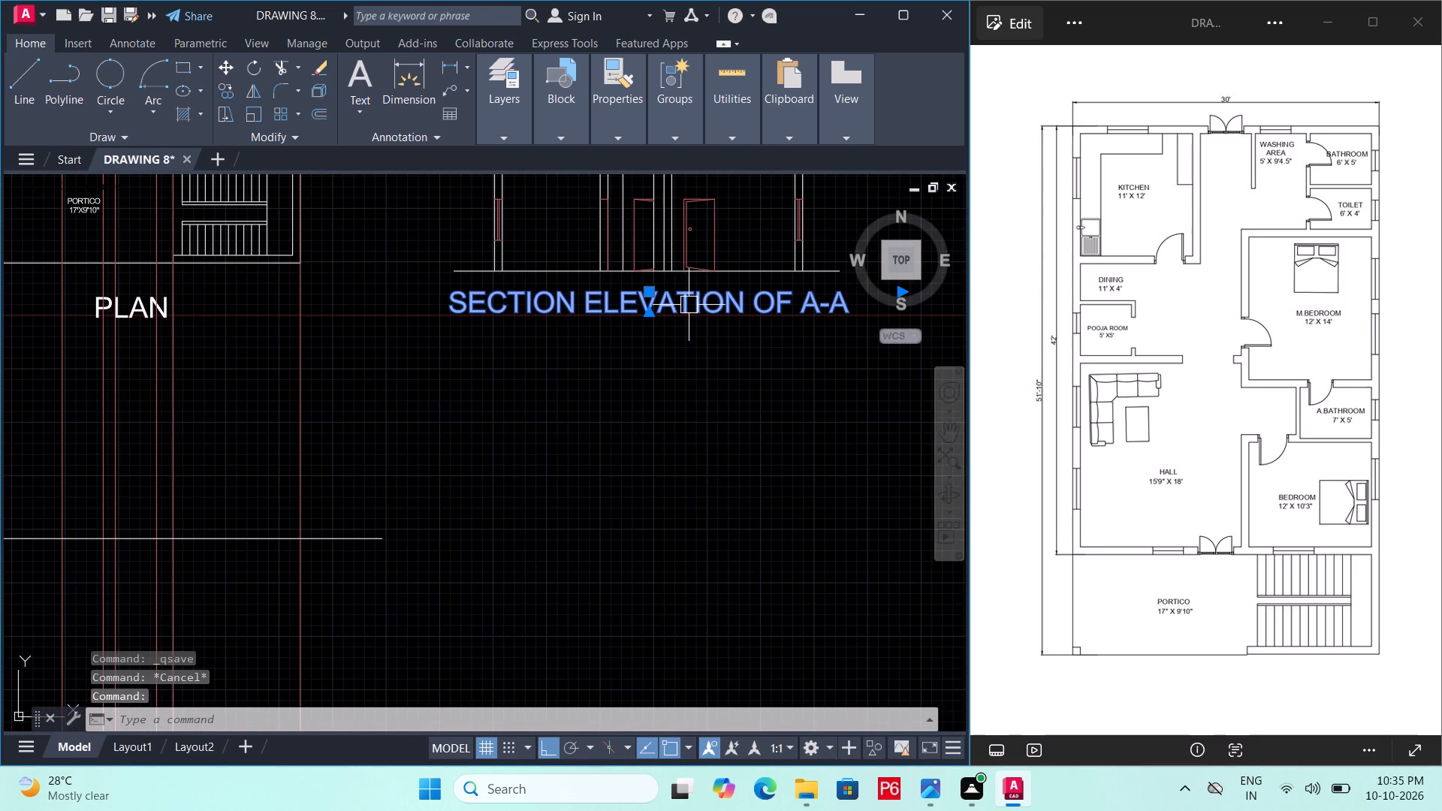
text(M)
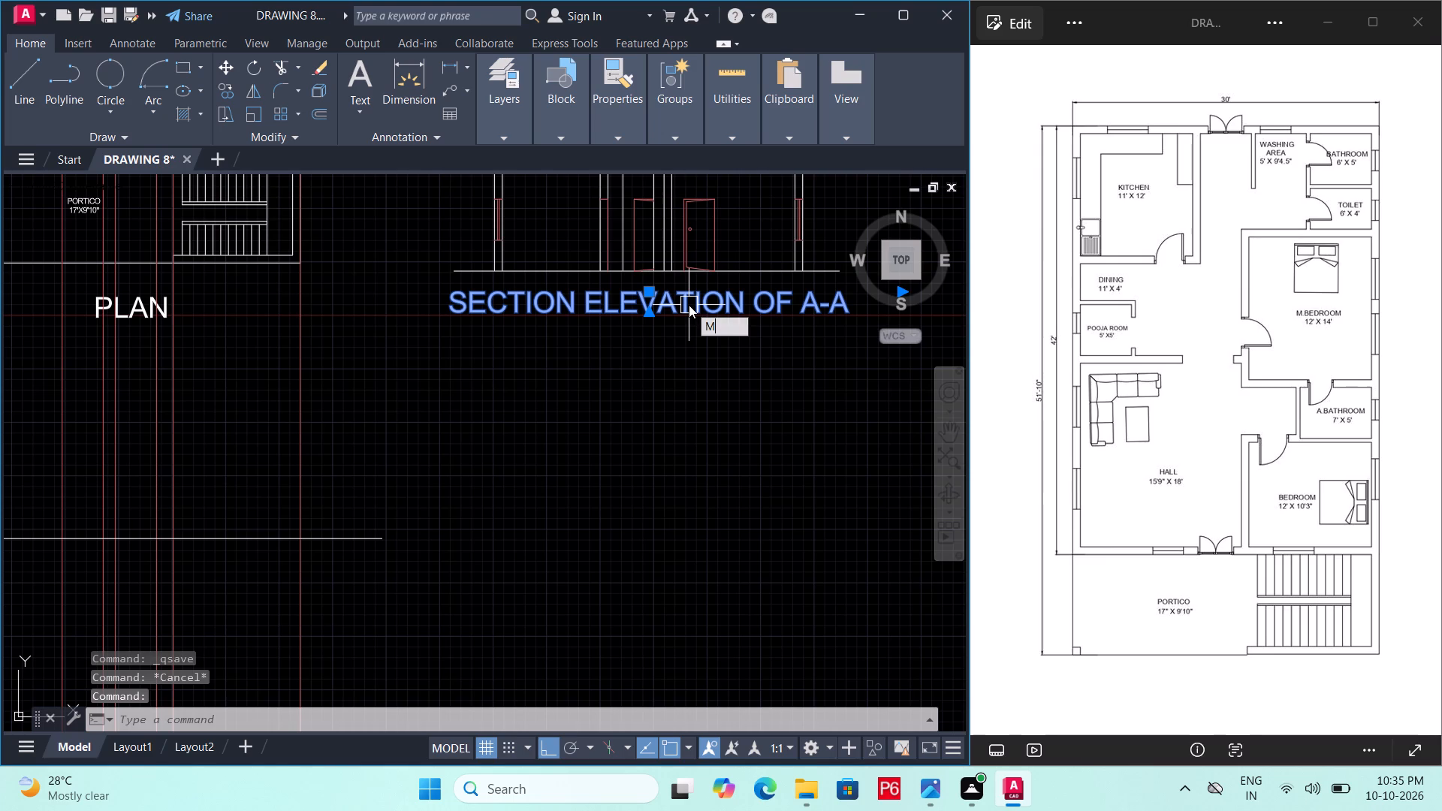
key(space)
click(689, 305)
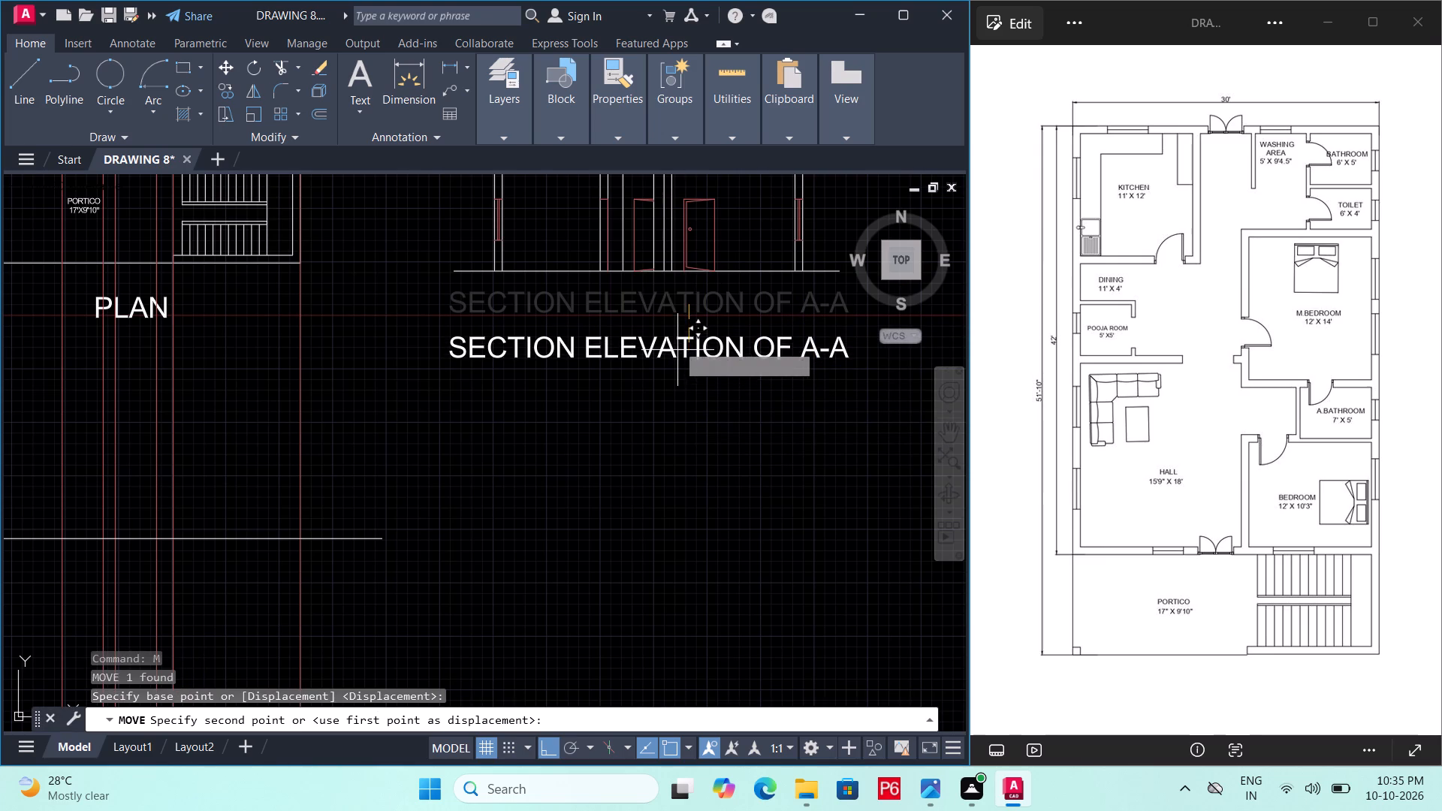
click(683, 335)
Move the SECTION ELEVATION OF A-A title straight up to just beneath the section's ground line.
scroll(618, 282, up, 1)
middle_drag(618, 282, 636, 420)
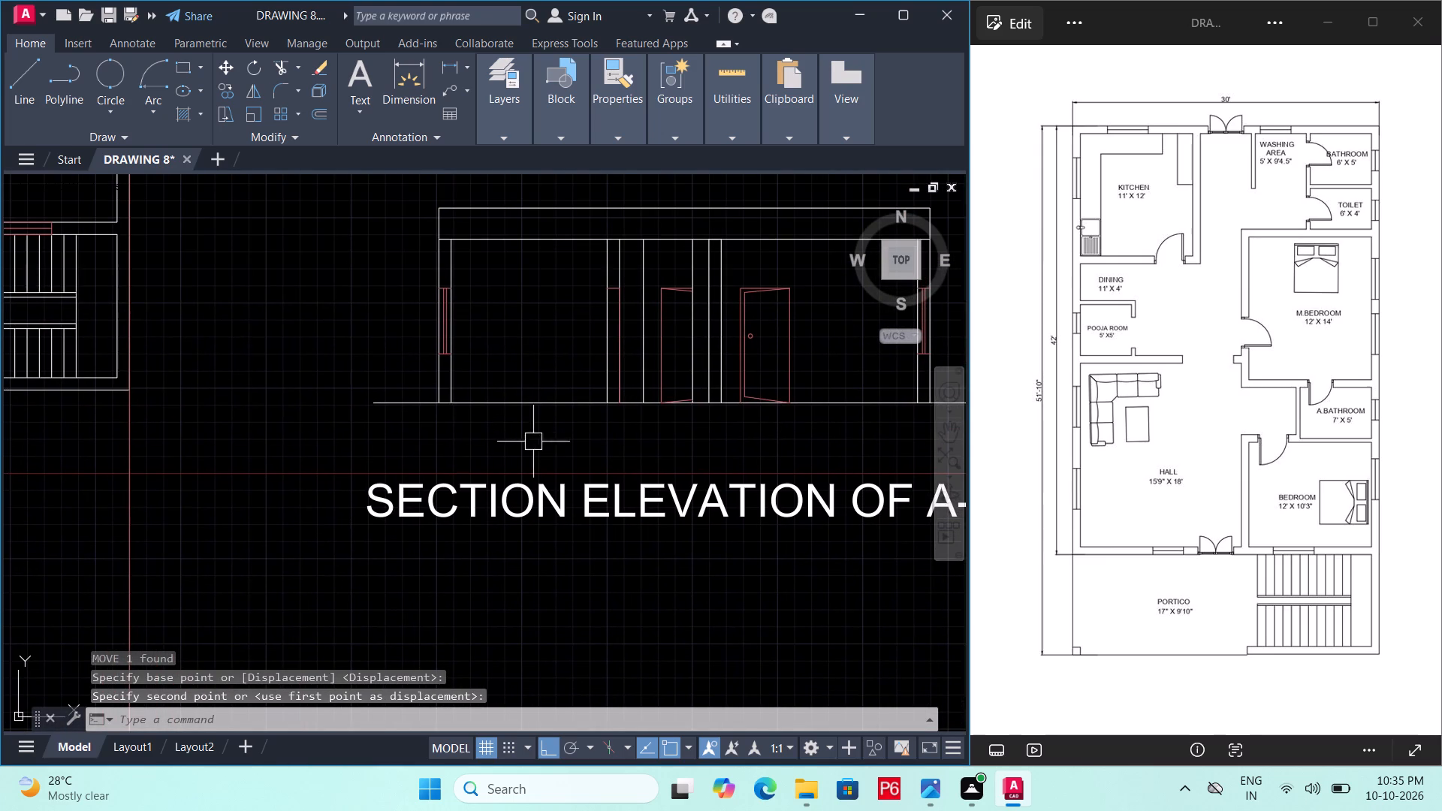
click(624, 514)
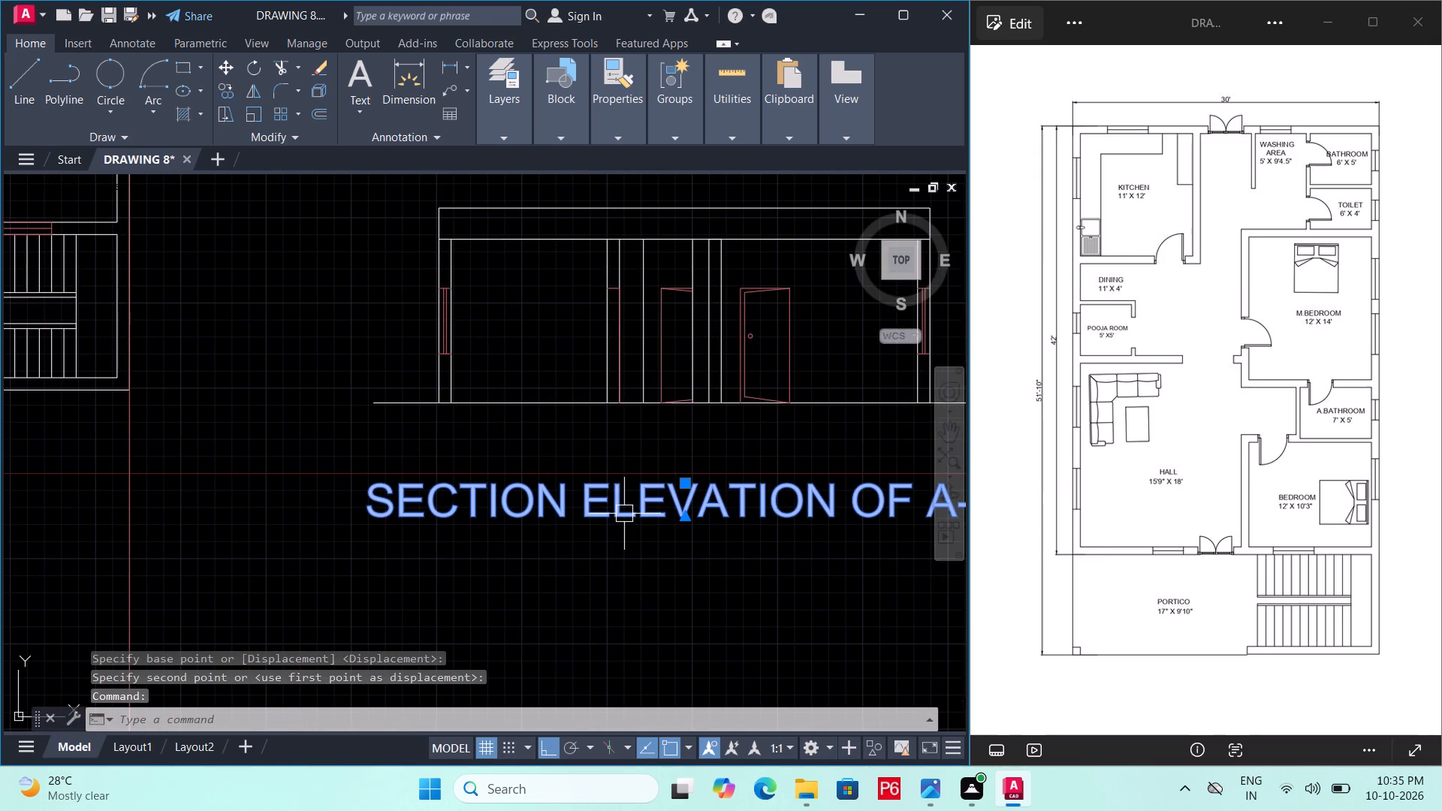
text(M)
key(space)
click(624, 514)
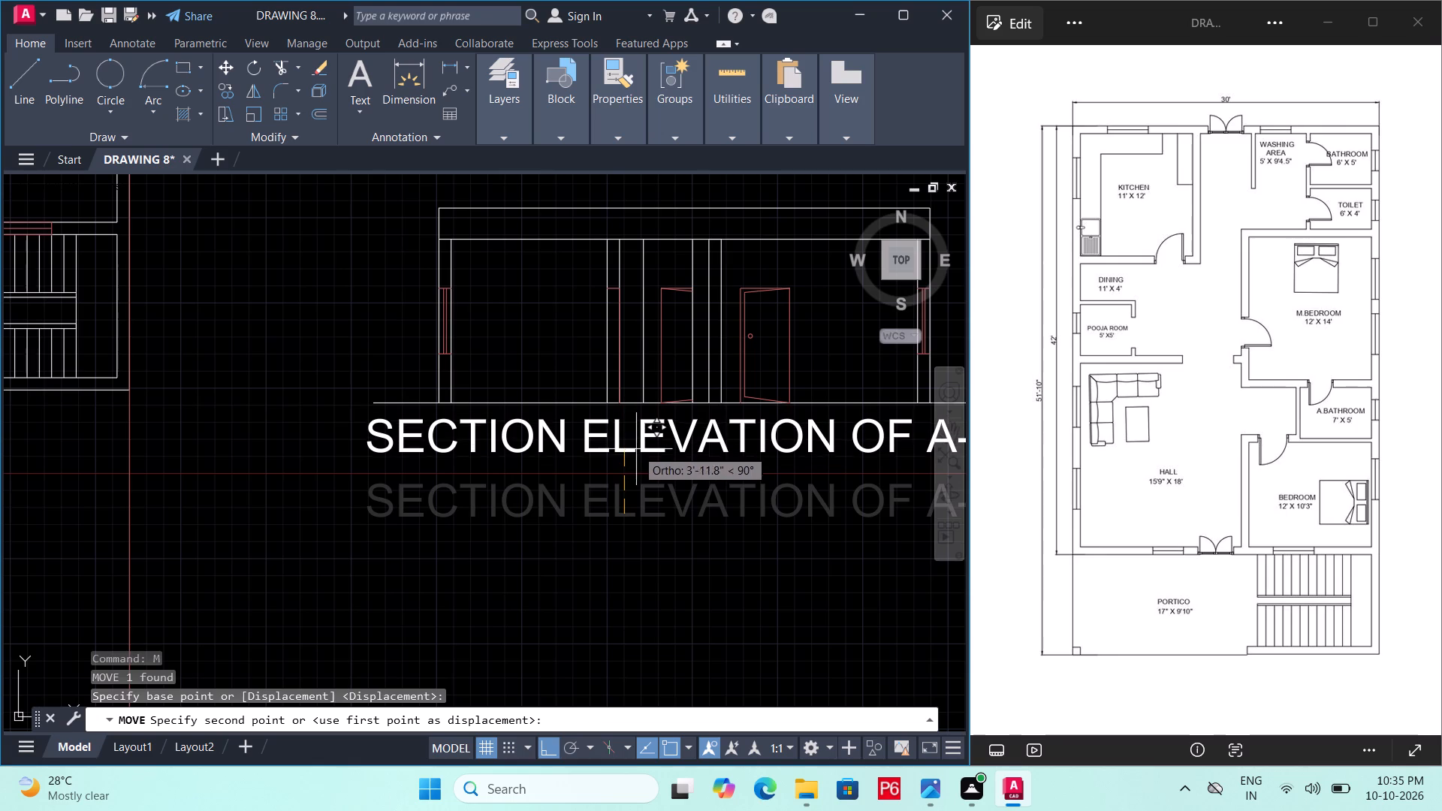
click(636, 451)
Save the drawing with the repositioned section title.
key(ctrl+s)
key(ctrl+s)
Close the reference floor plan image and maximize the drawing window.
middle_drag(636, 451, 764, 380)
scroll(636, 451, down, 1)
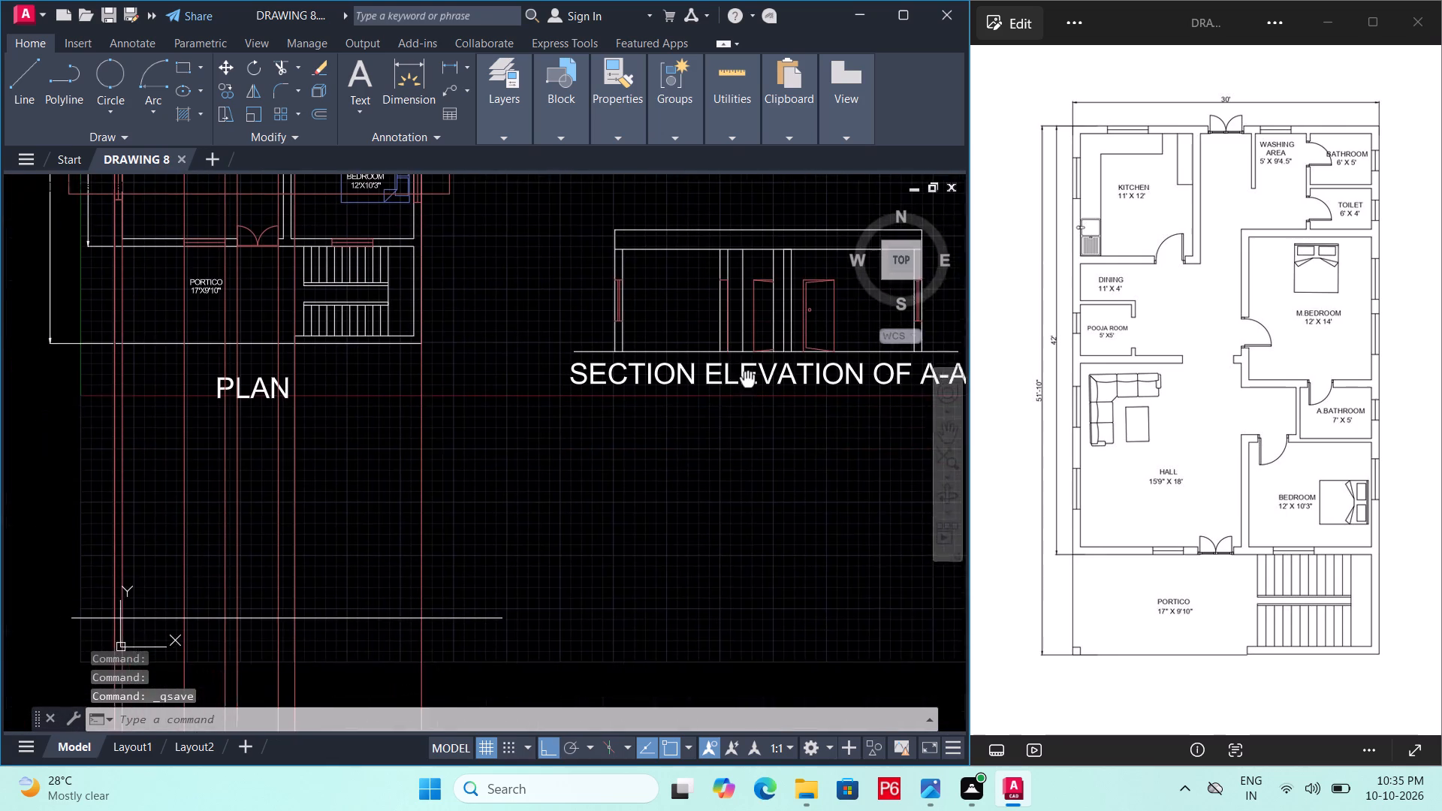
middle_drag(764, 380, 766, 380)
middle_drag(518, 449, 596, 436)
click(1413, 36)
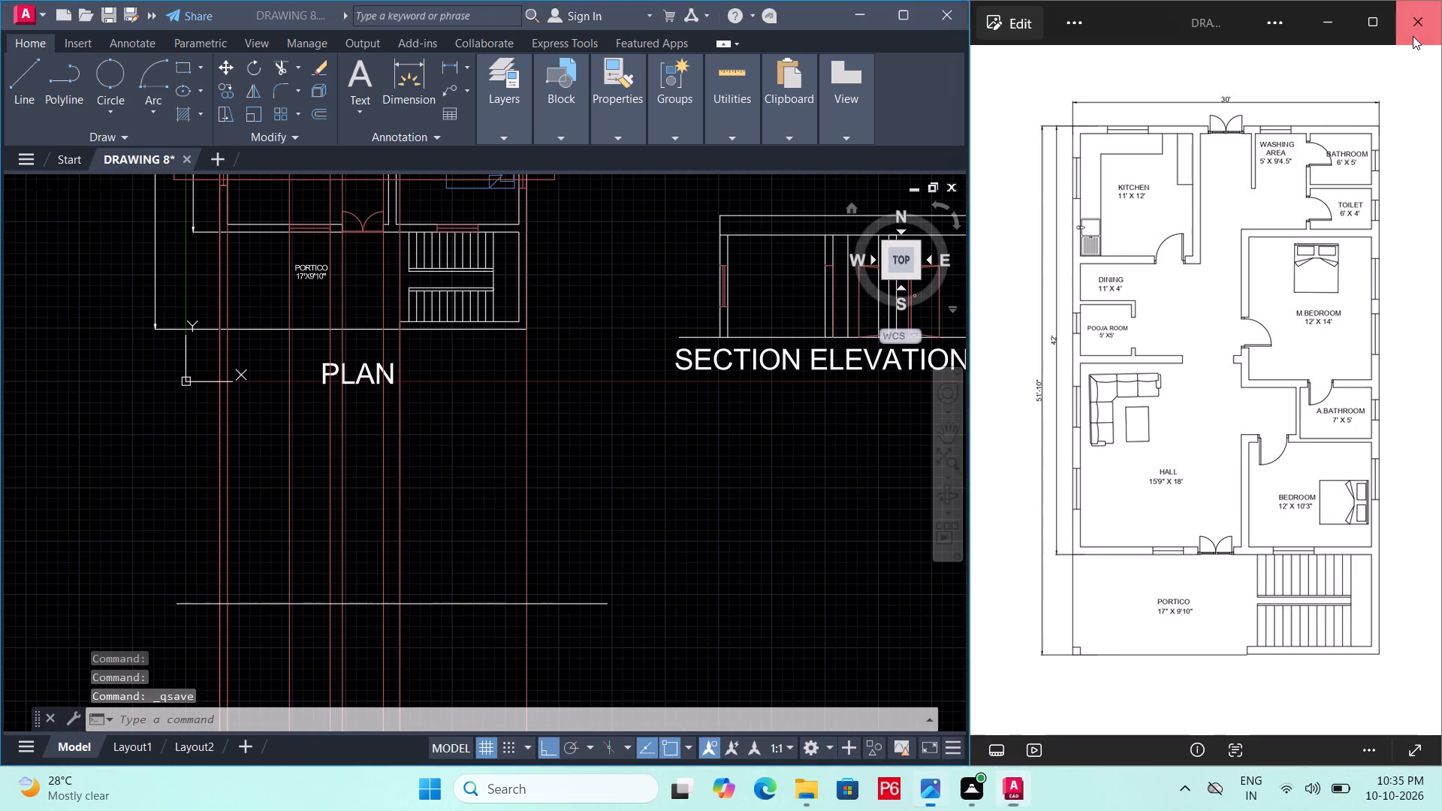
click(915, 13)
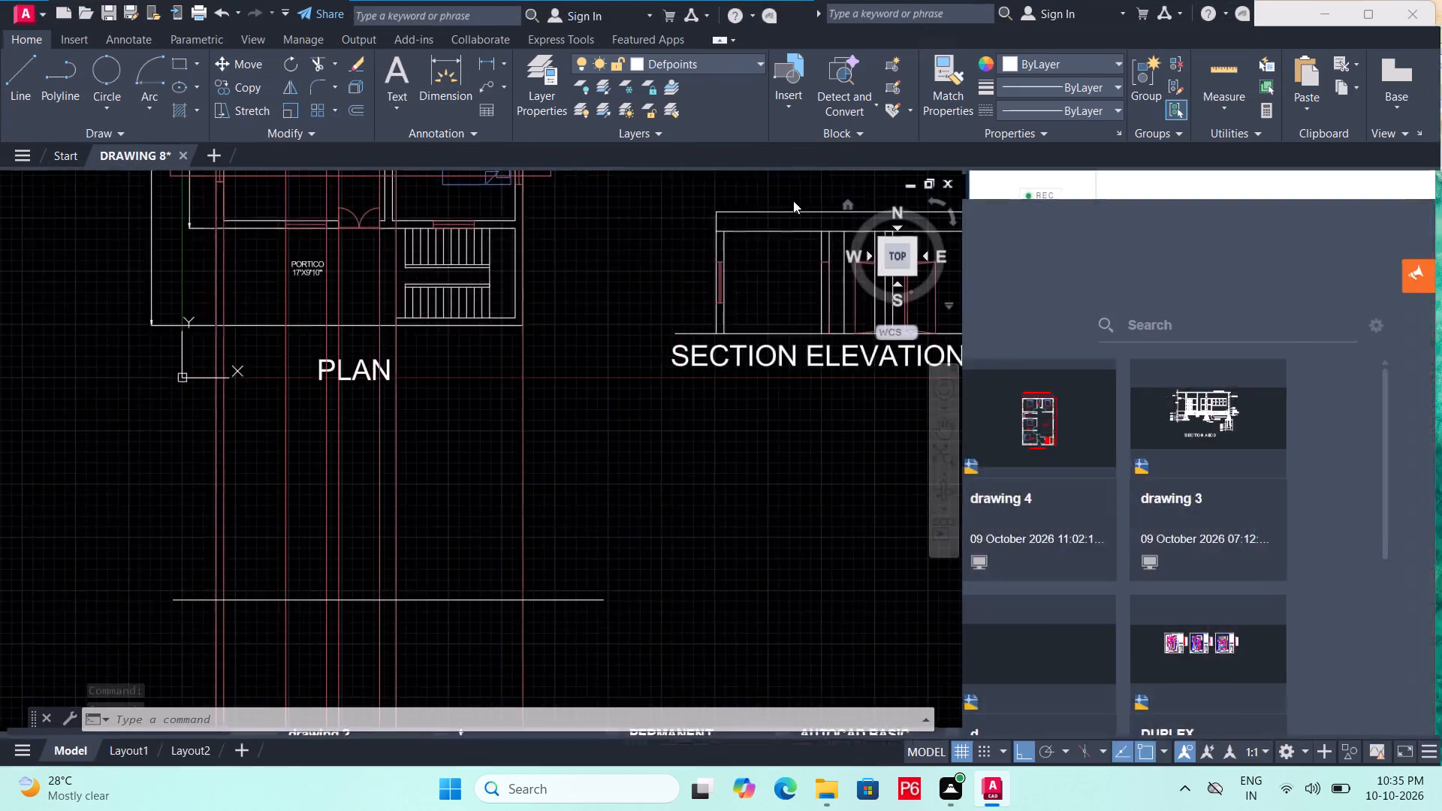
middle_drag(901, 510, 958, 634)
scroll(901, 510, down, 1)
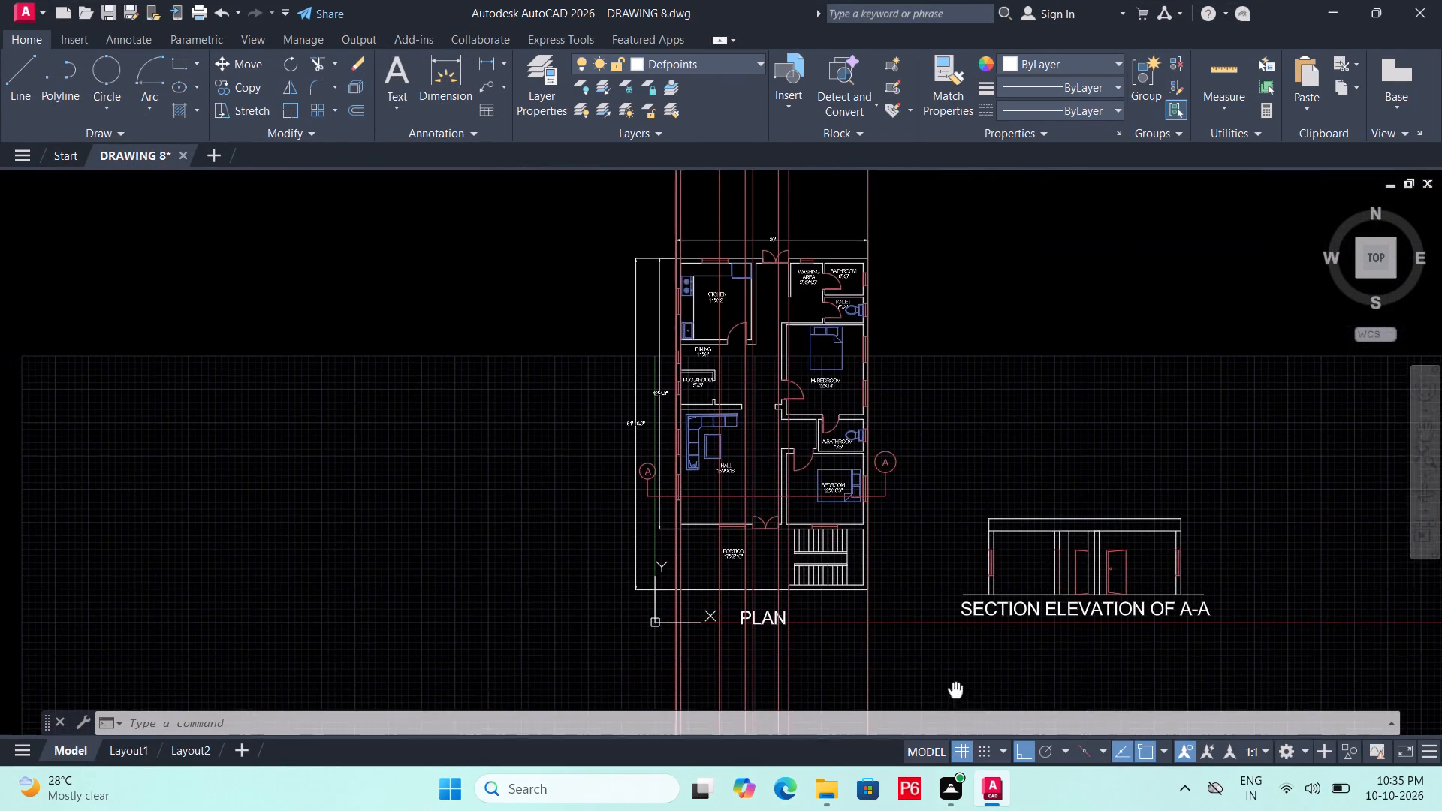
On the Defpoints layer, draw a 10' vertical line up from the ground line along the leftmost projection line below the plan.
middle_drag(958, 634, 988, 409)
middle_drag(711, 419, 715, 424)
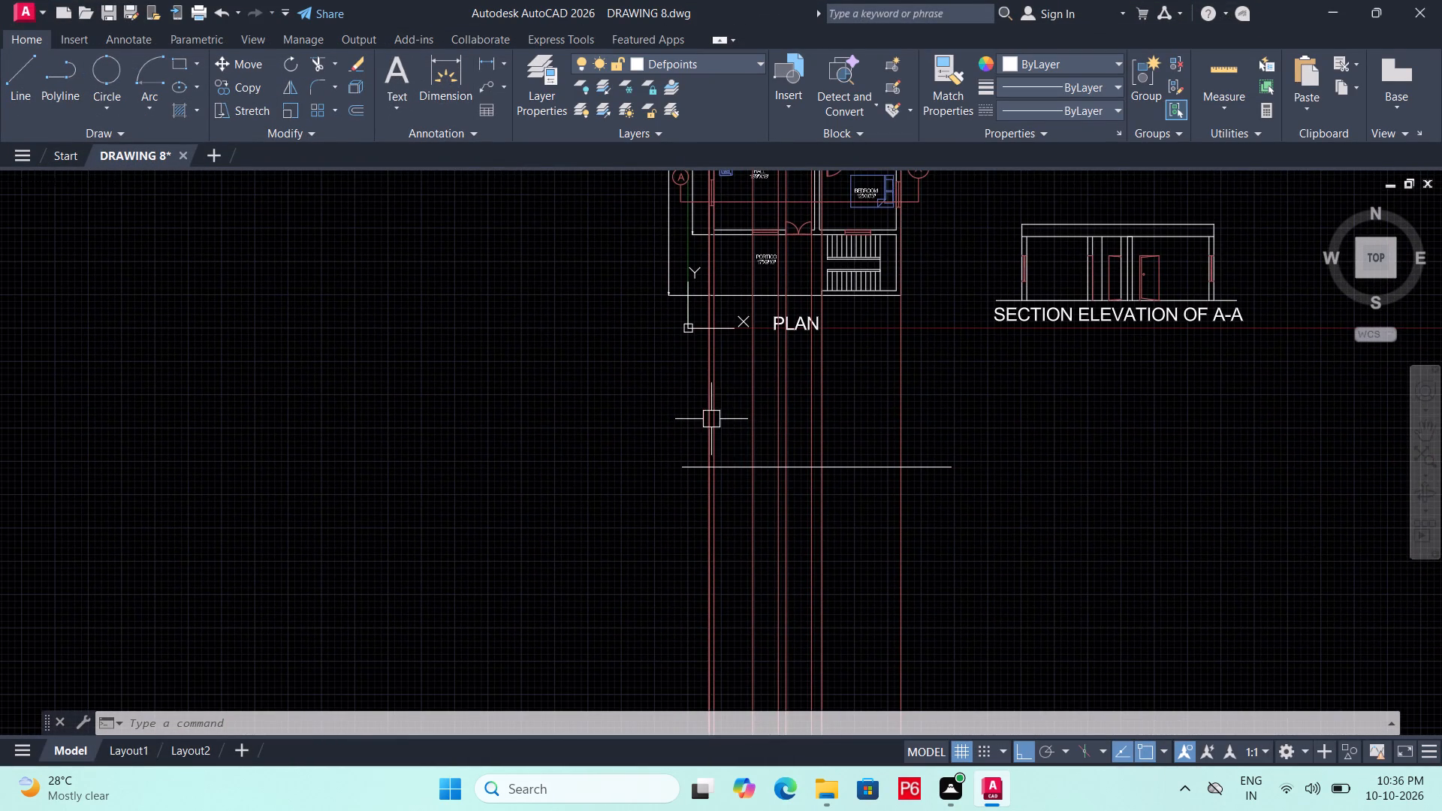
middle_drag(715, 424, 765, 520)
scroll(846, 481, up, 1)
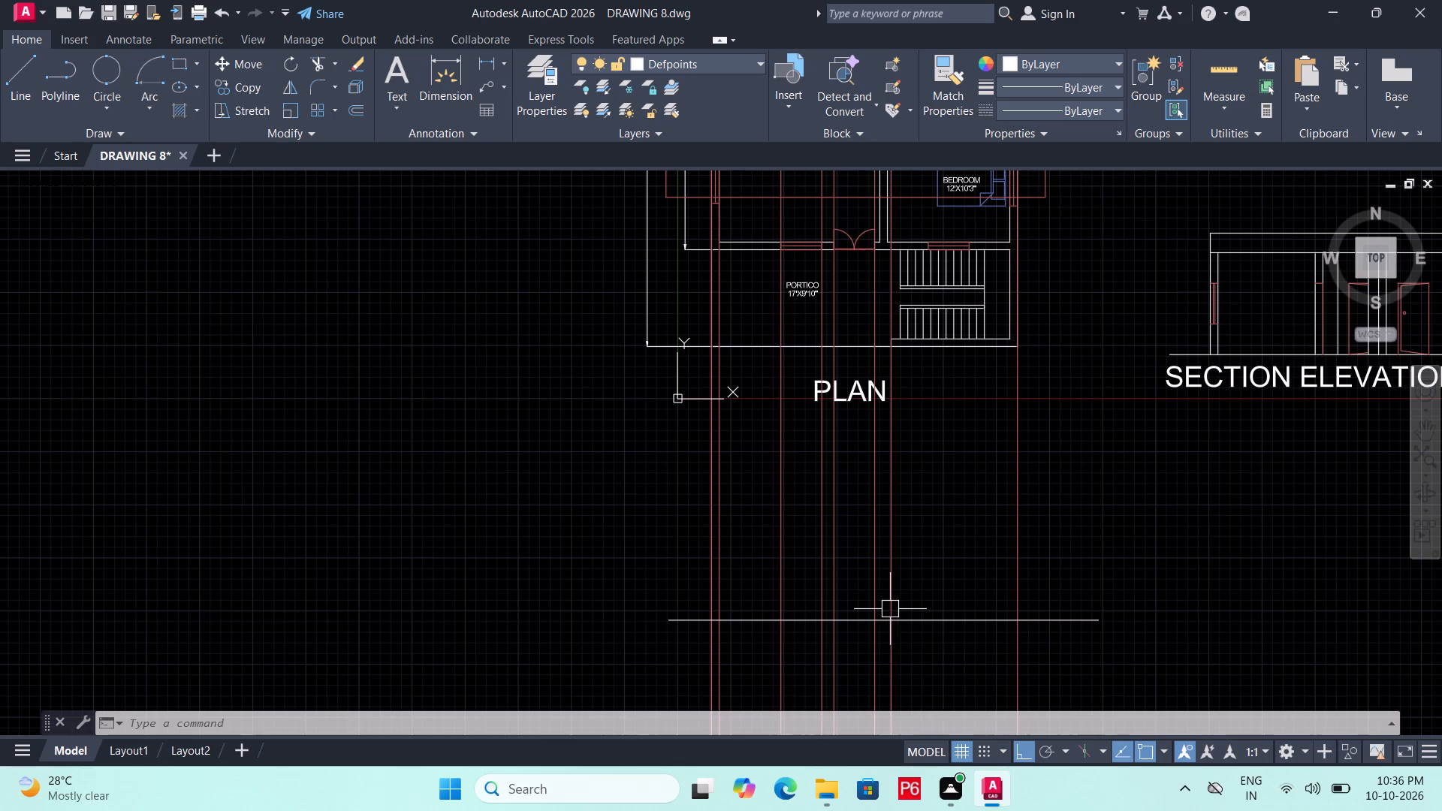
middle_drag(842, 599, 882, 608)
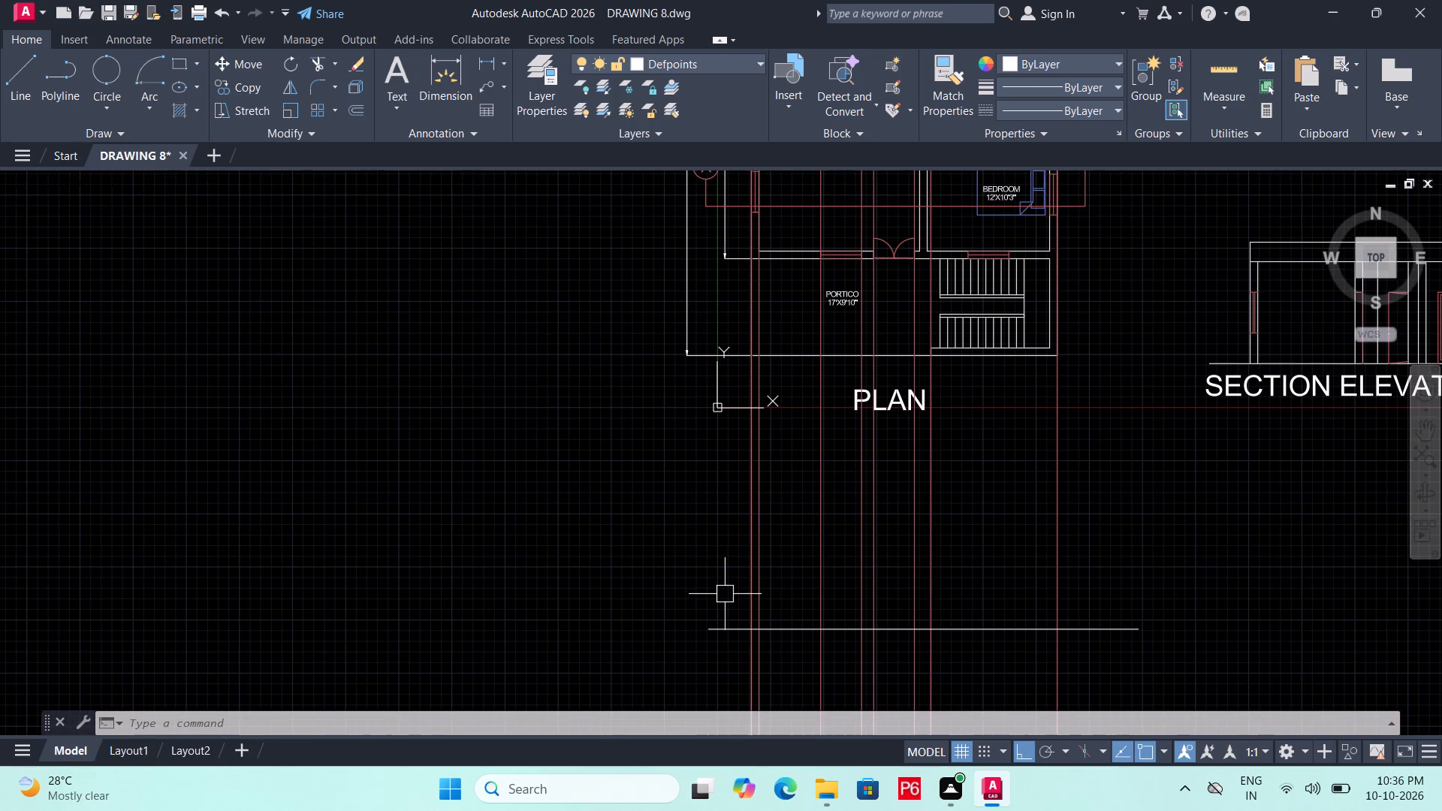
scroll(725, 594, up, 1)
click(686, 66)
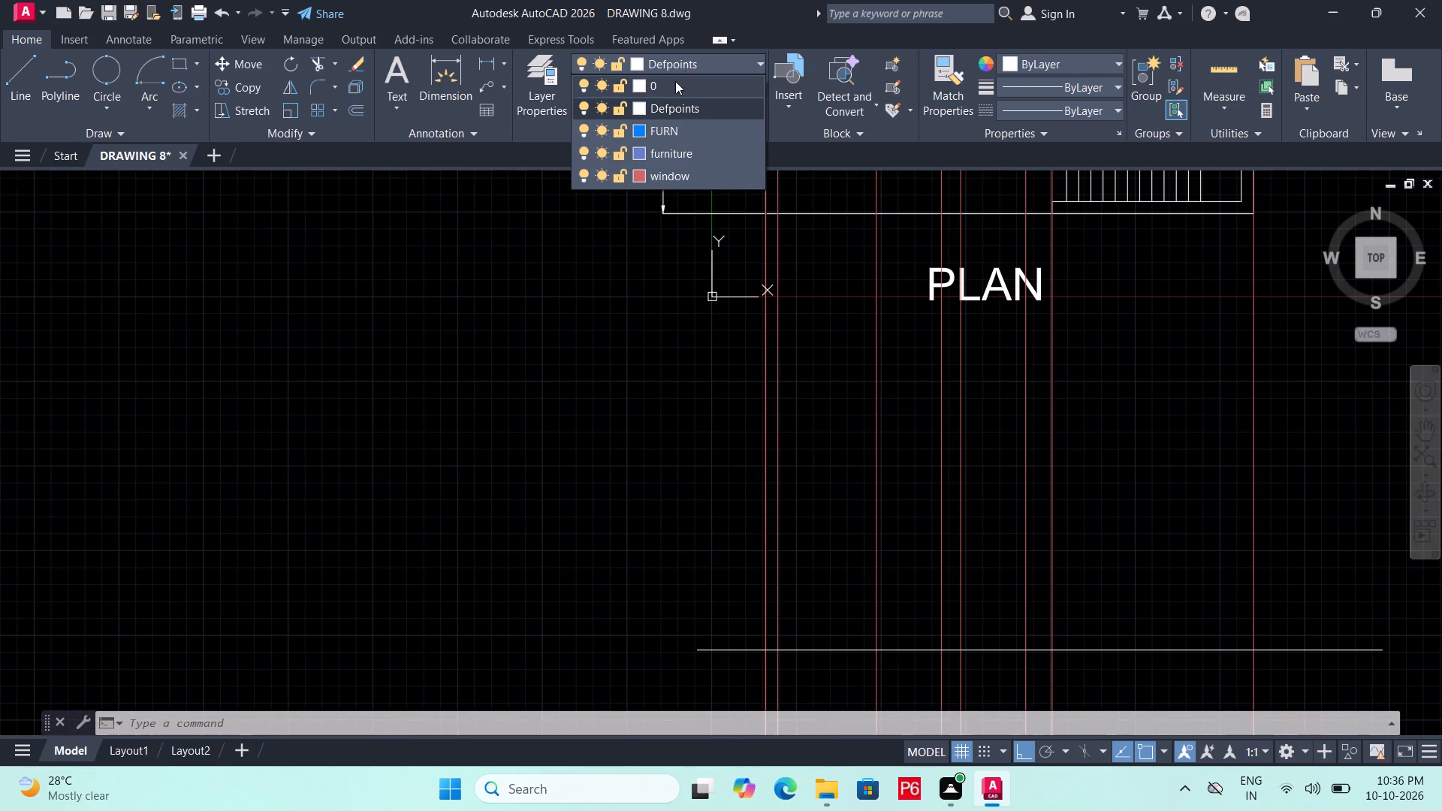
click(650, 111)
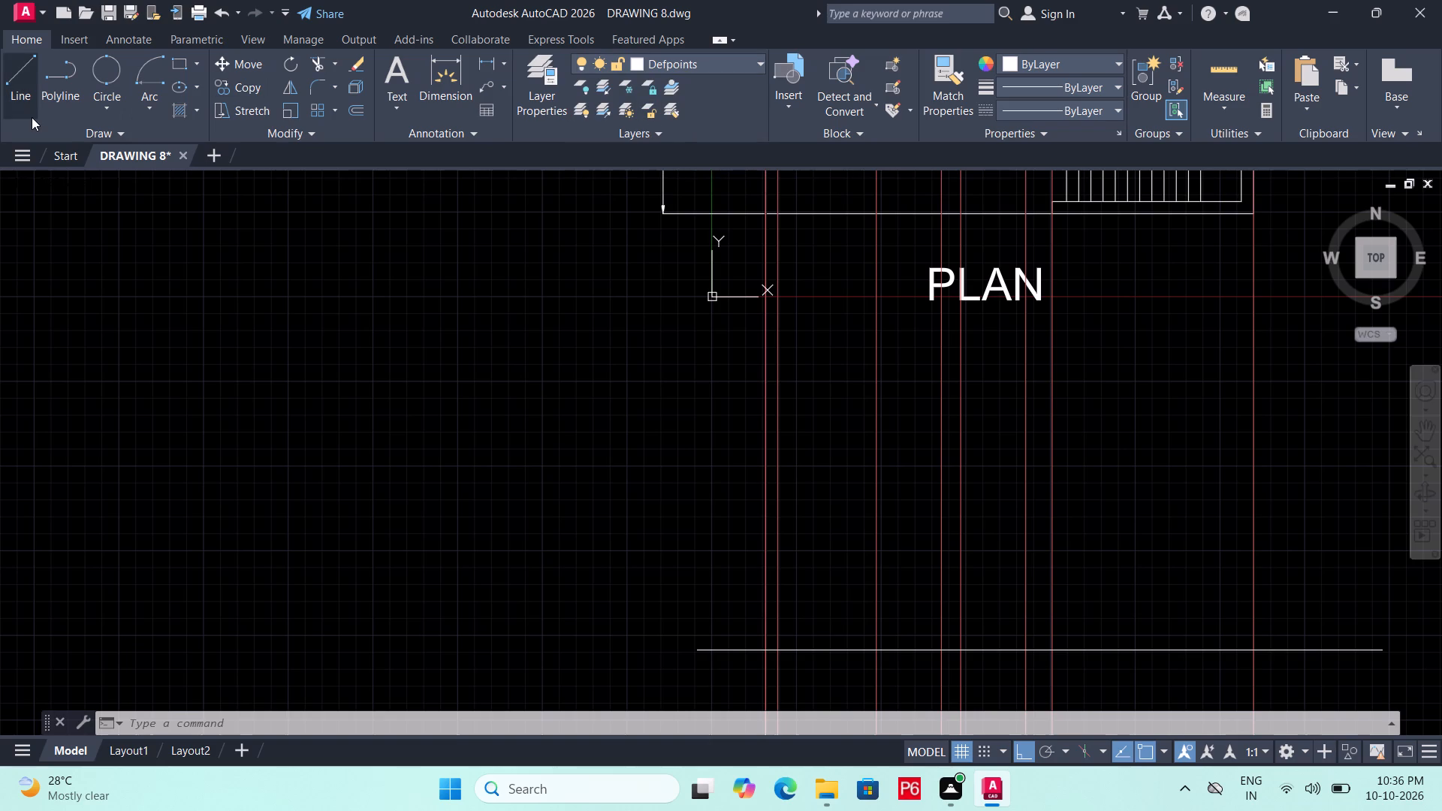
double_click(7, 95)
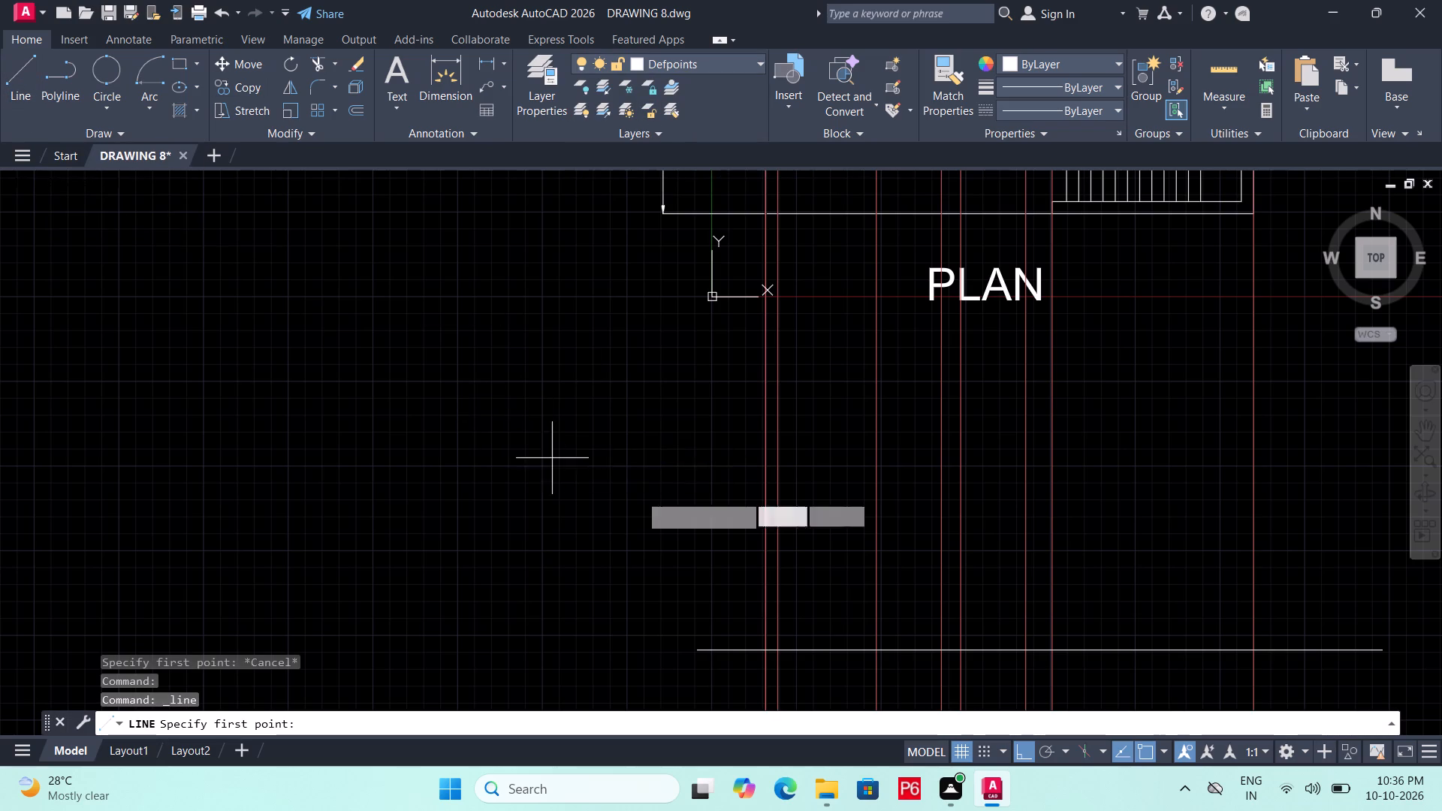
scroll(641, 505, down, 2)
scroll(683, 523, up, 1)
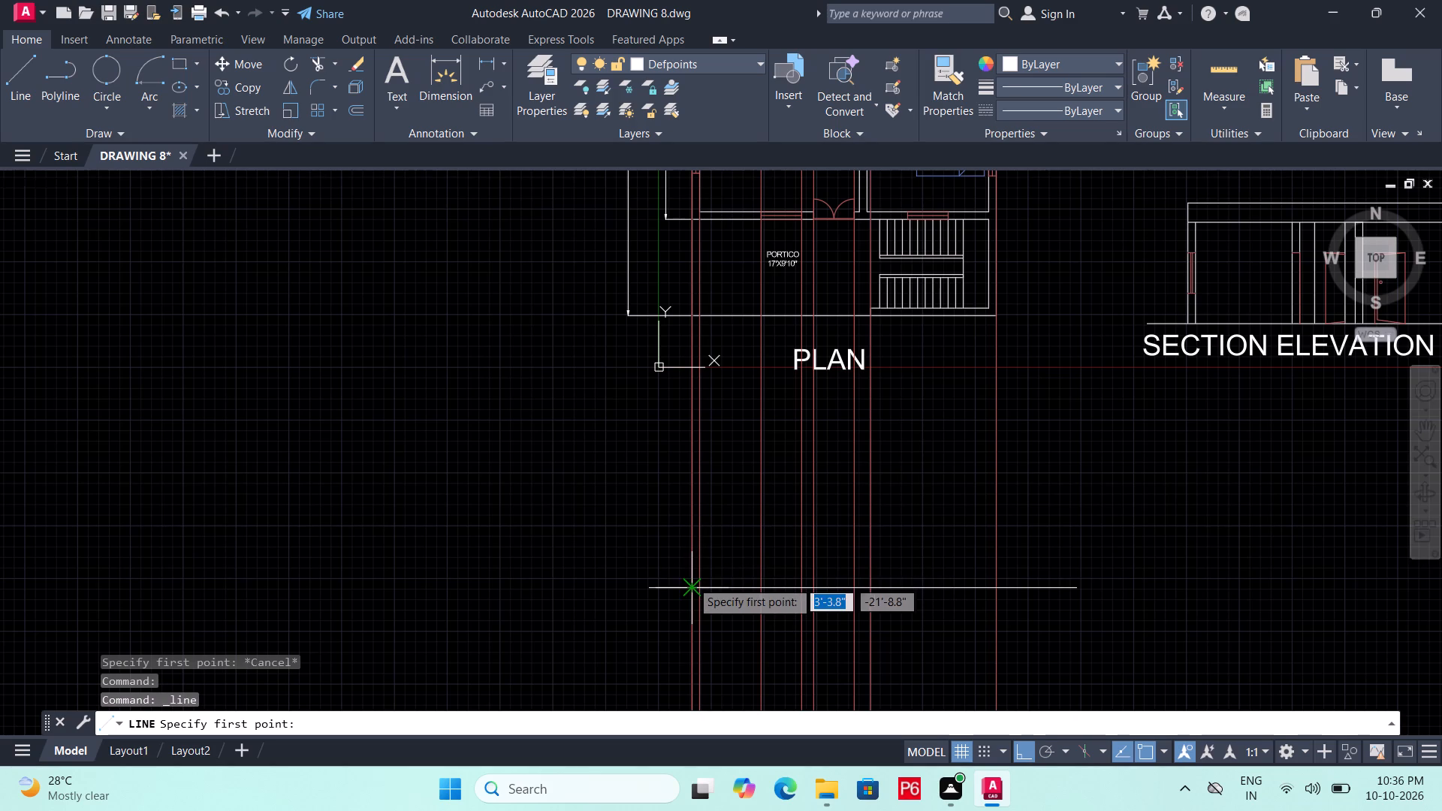
scroll(691, 580, up, 2)
drag(686, 596, 687, 583)
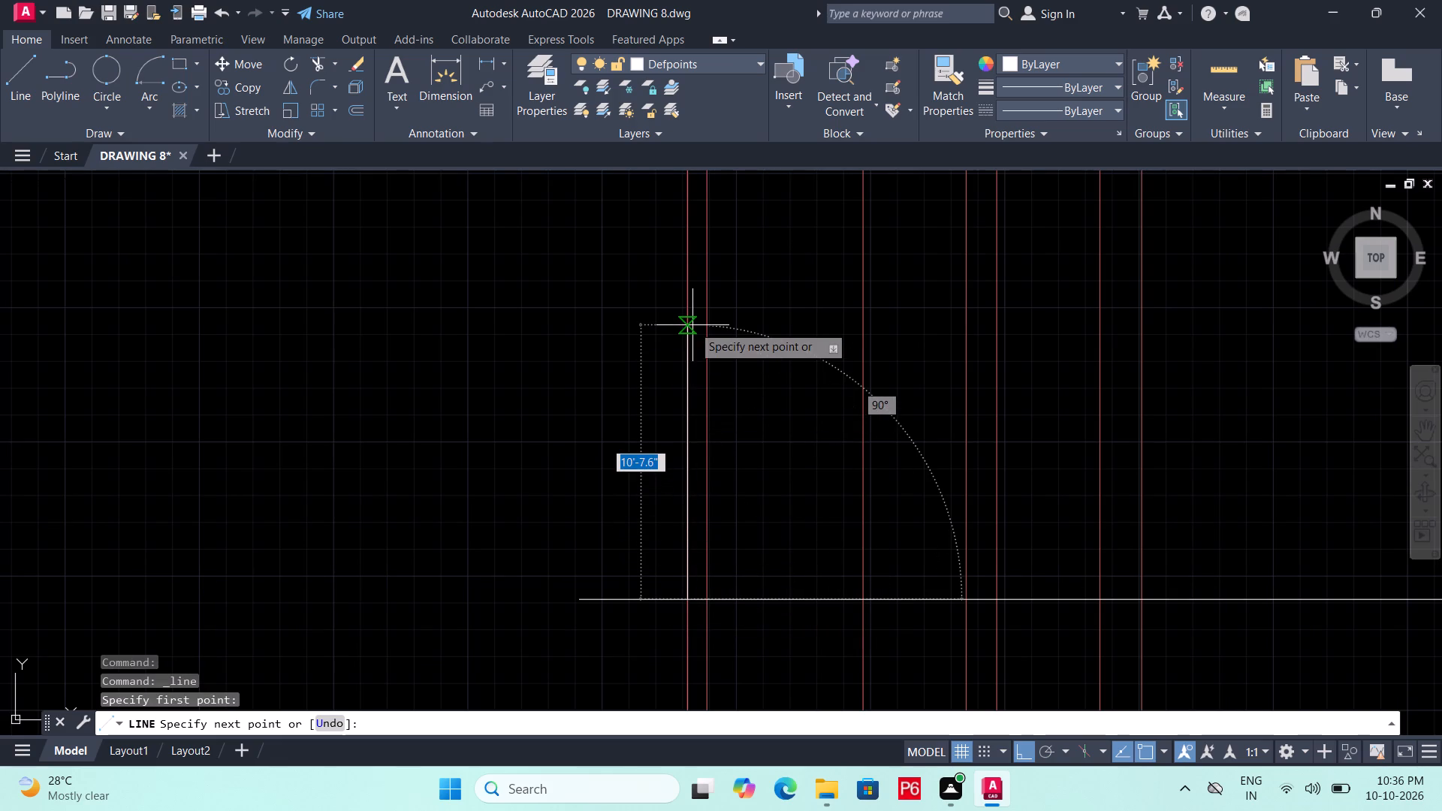
text(10')
key(Return)
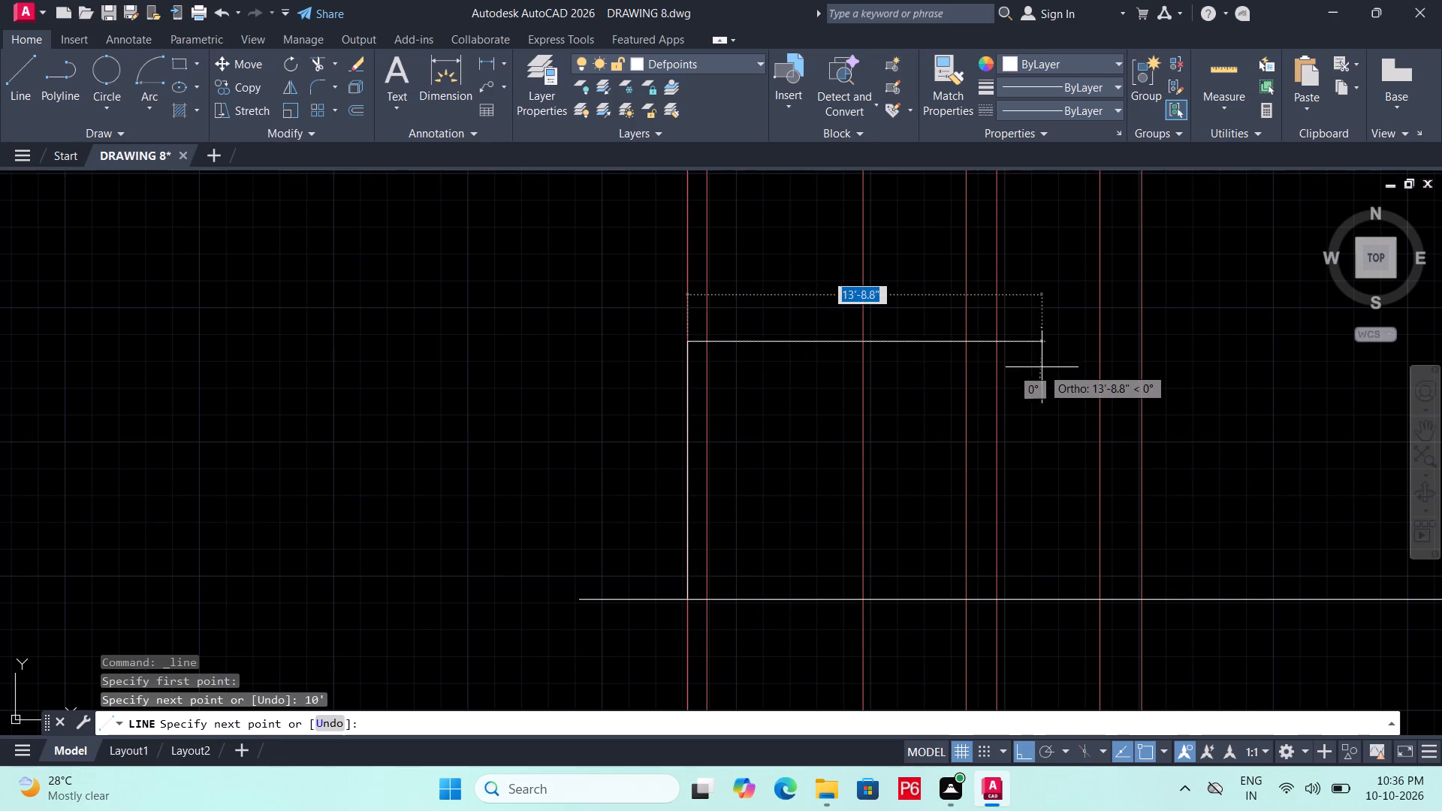
Continue the outline horizontally to the rightmost projection line and straight down to the ground line, closing off the elevation's outer walls.
middle_drag(1036, 372, 974, 473)
scroll(973, 478, down, 2)
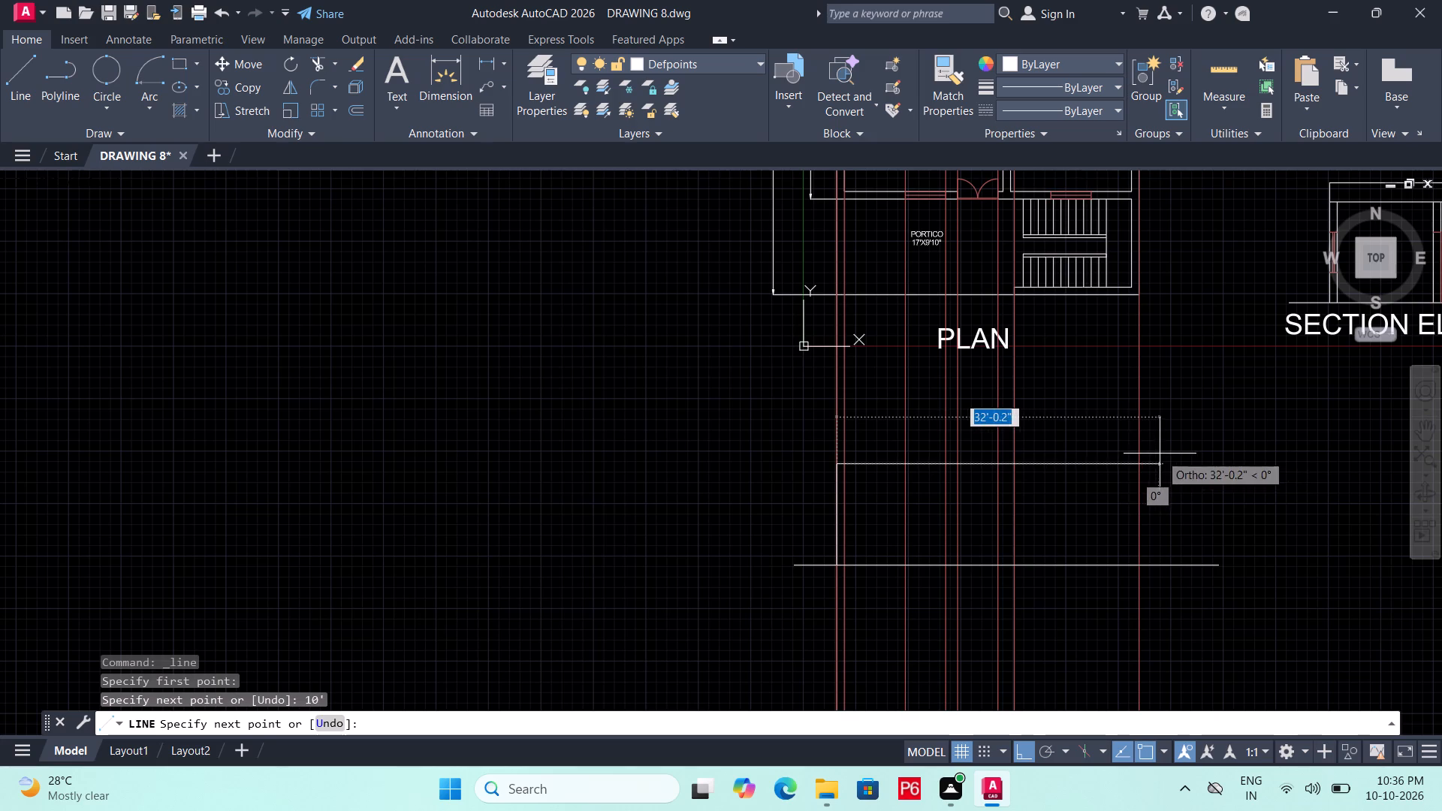
click(1139, 463)
click(1138, 562)
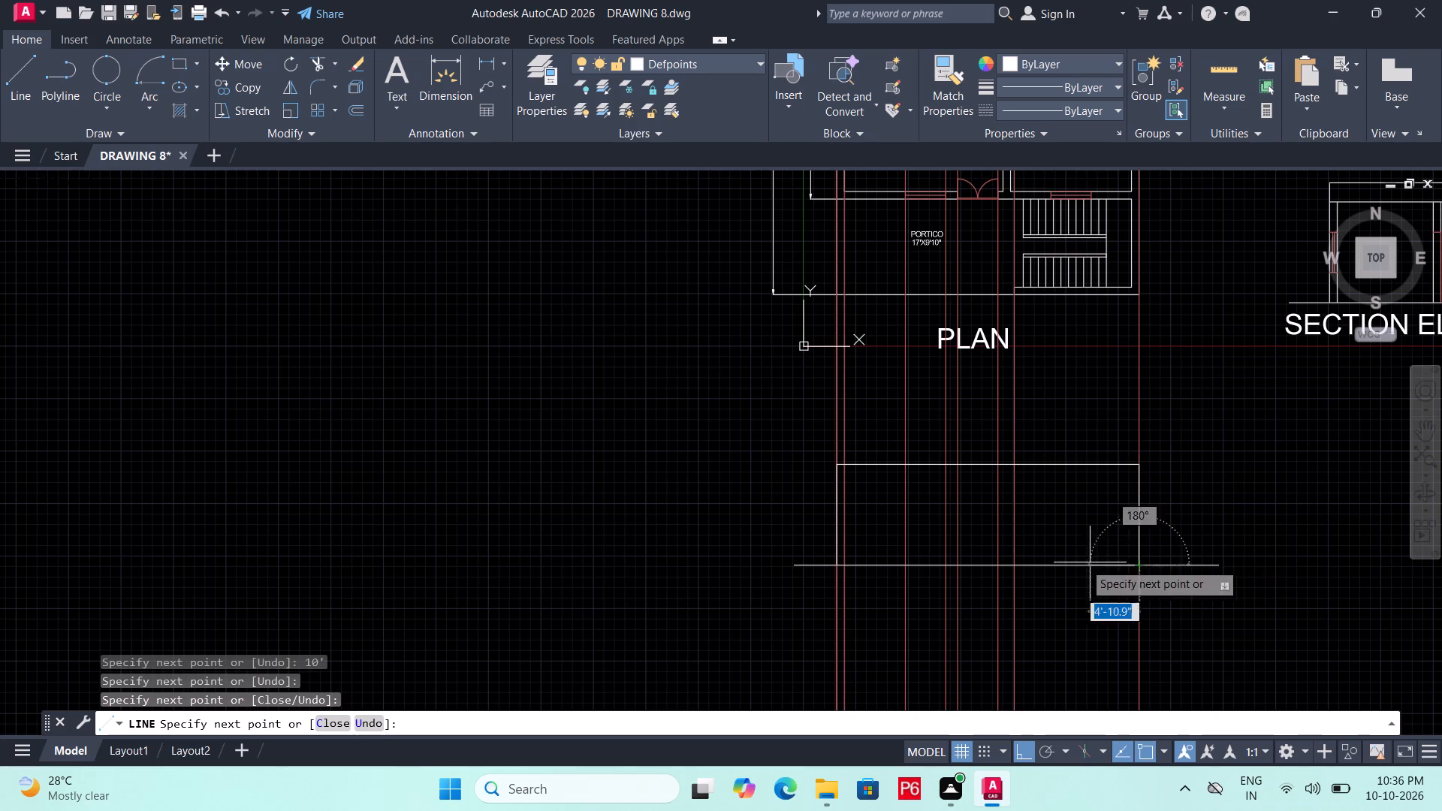
key(Escape)
Save the drawing with the front elevation outline.
key(ctrl+s)
key(ctrl+s)
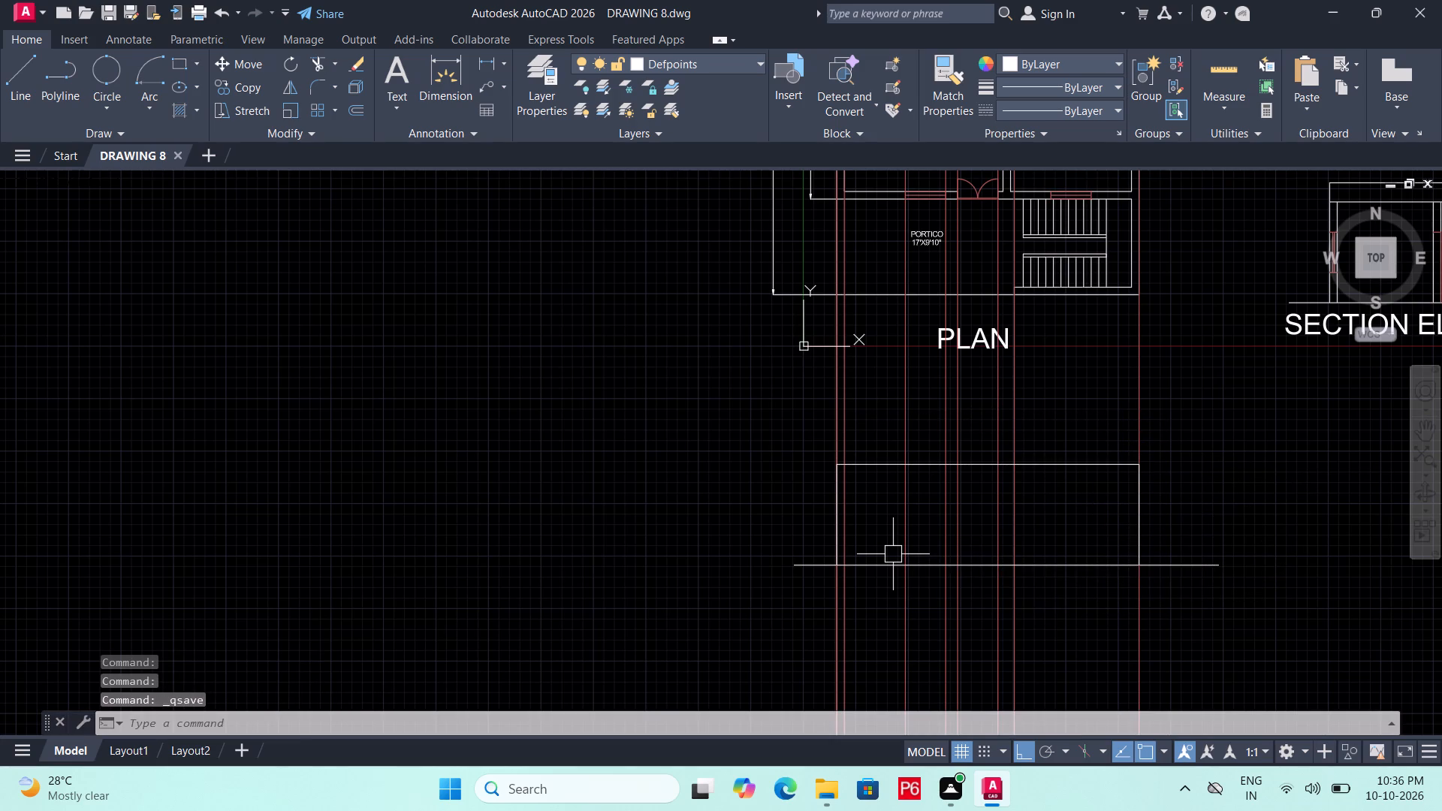
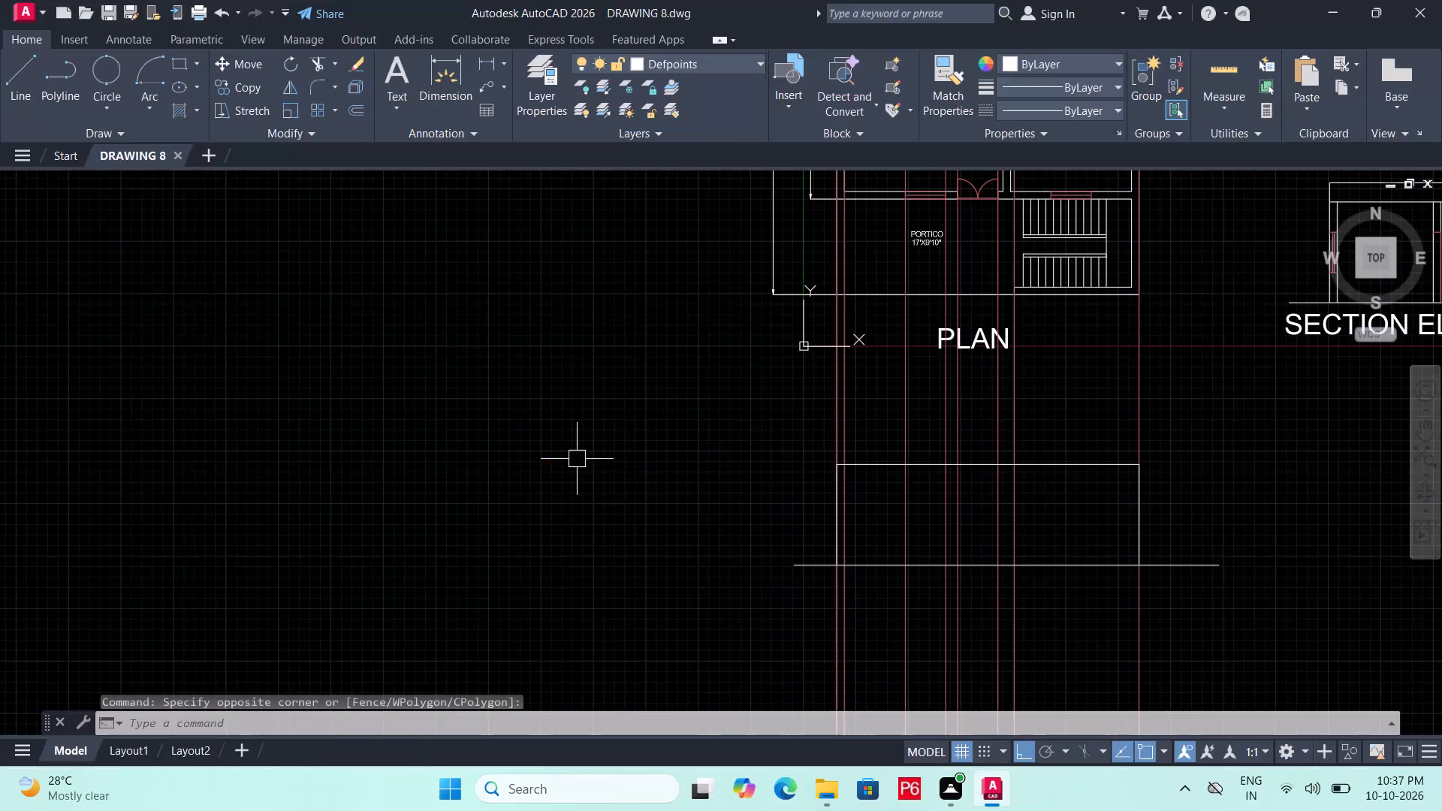
Save the drawing.
key(ctrl+s)
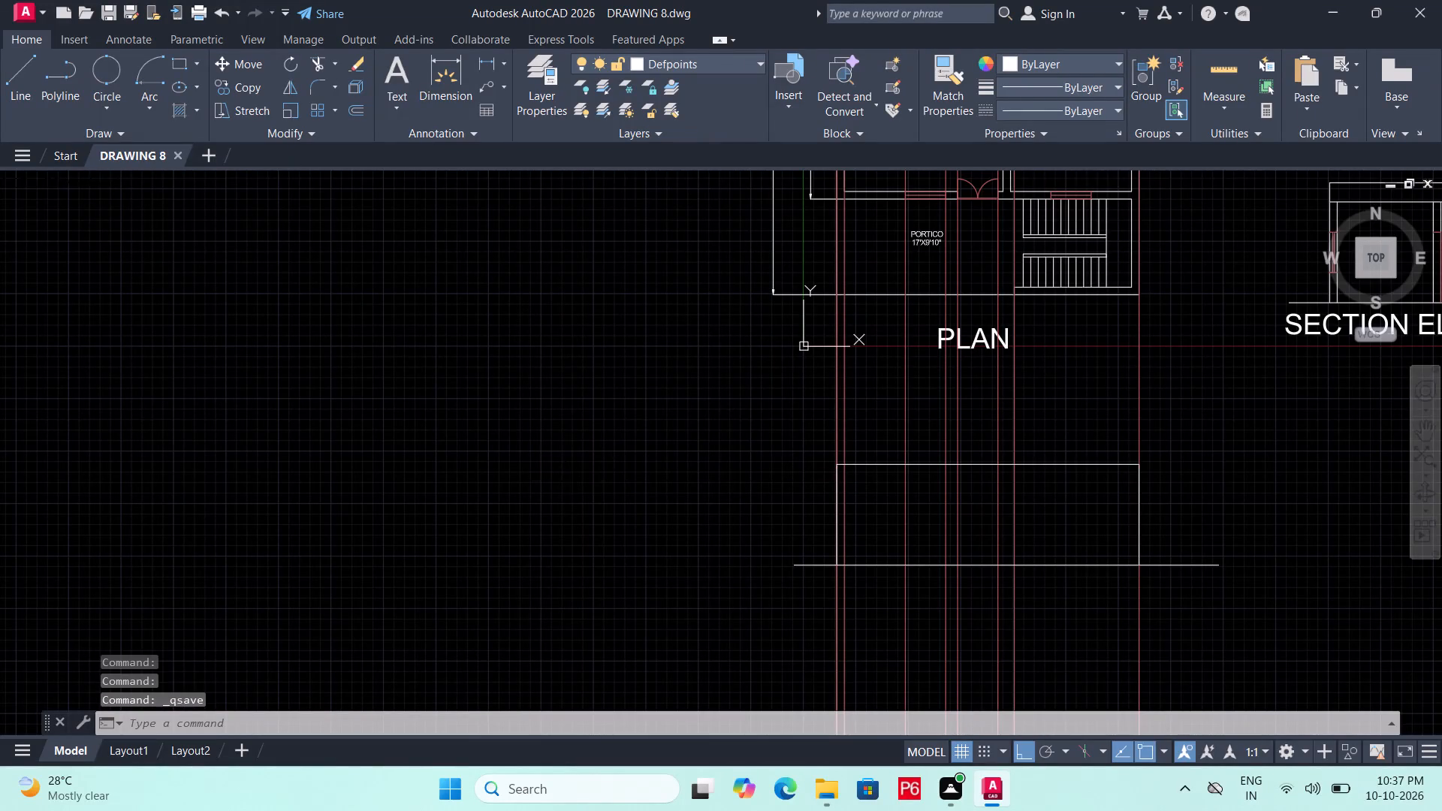
key(ctrl+s)
Draw lines 7' up from the ground line, across between the hall window's two projection lines, and back down to the ground.
middle_drag(771, 482, 638, 522)
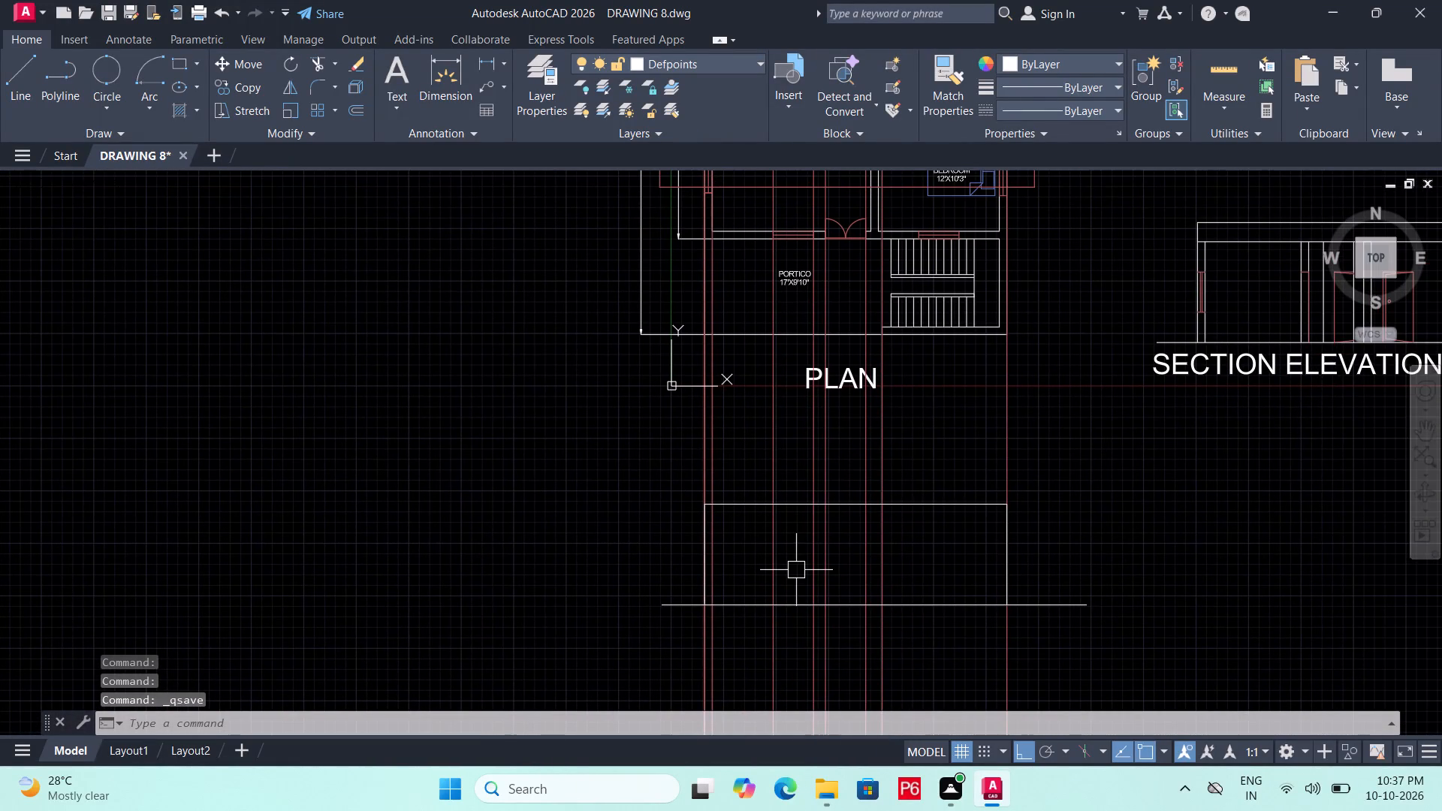
scroll(722, 566, up, 1)
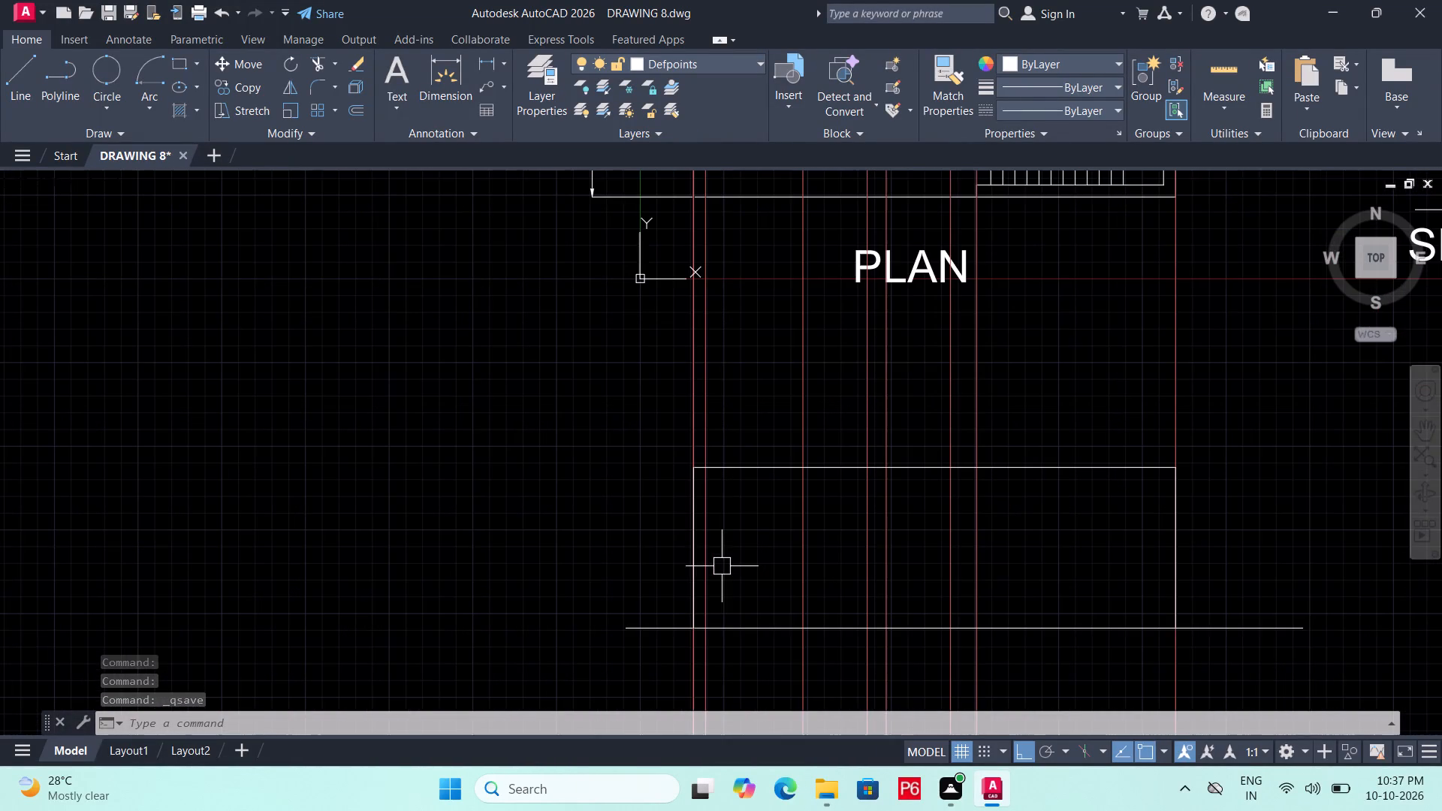
scroll(714, 607, down, 1)
middle_drag(714, 607, 704, 615)
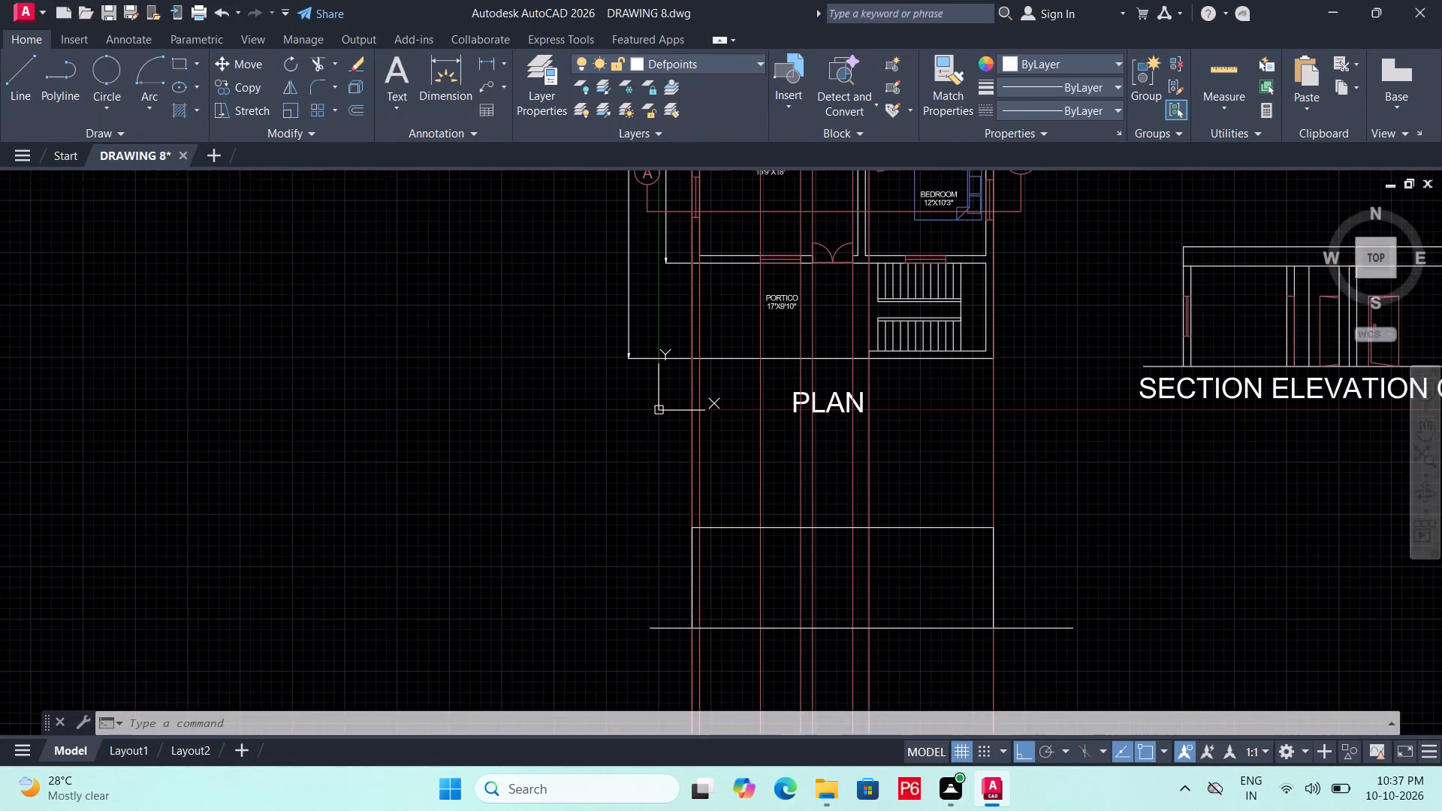
middle_drag(704, 615, 692, 620)
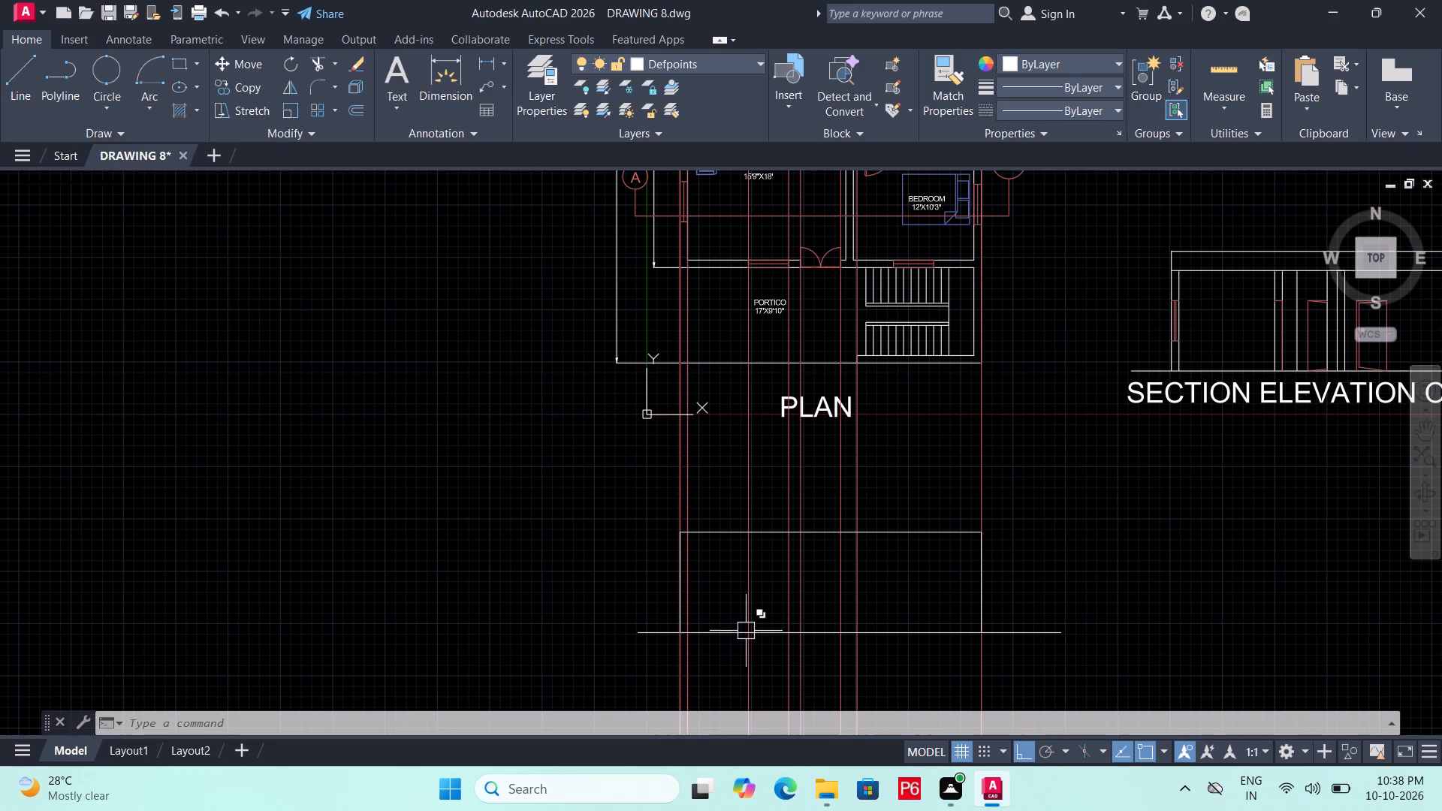
text(L)
key(space)
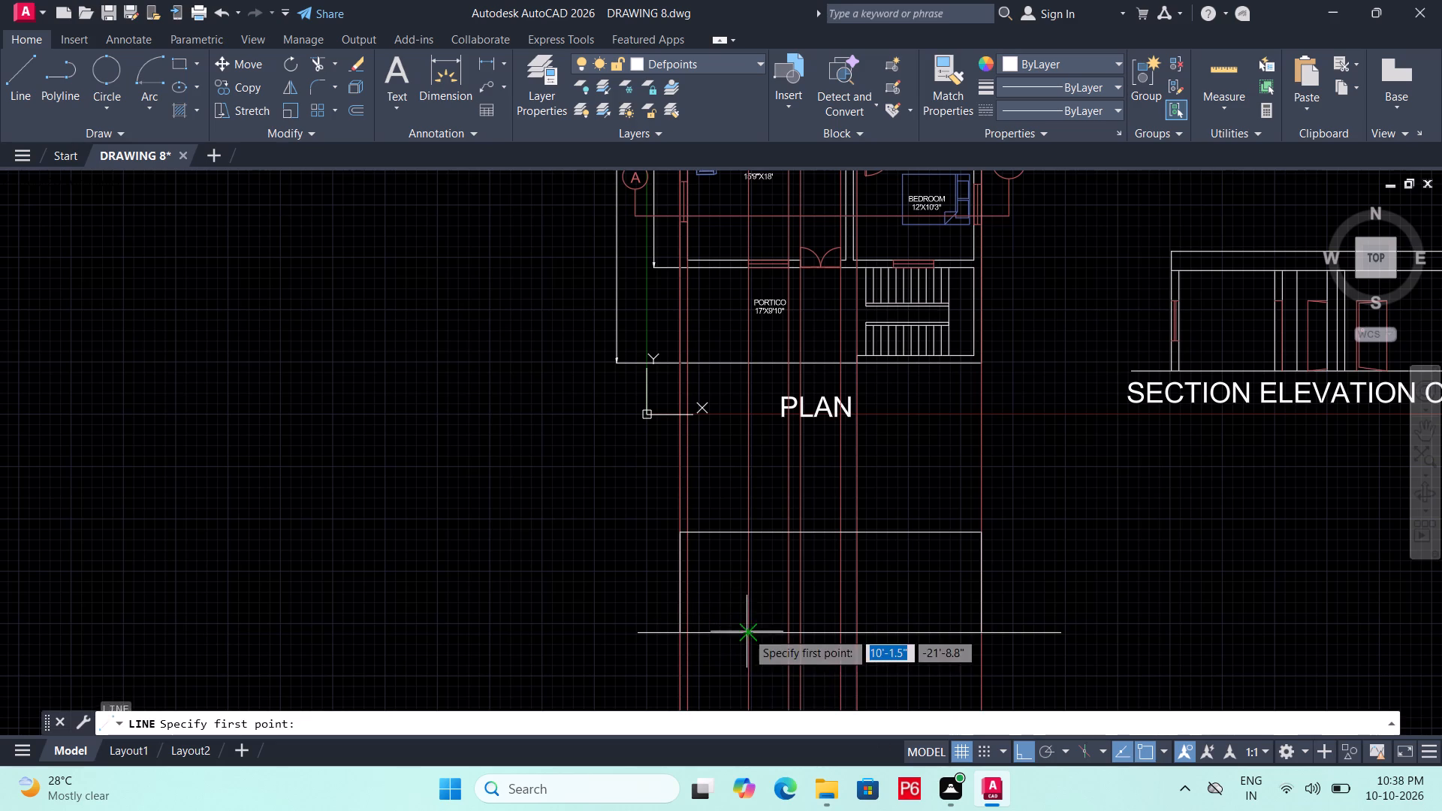
click(747, 632)
text(7')
key(Return)
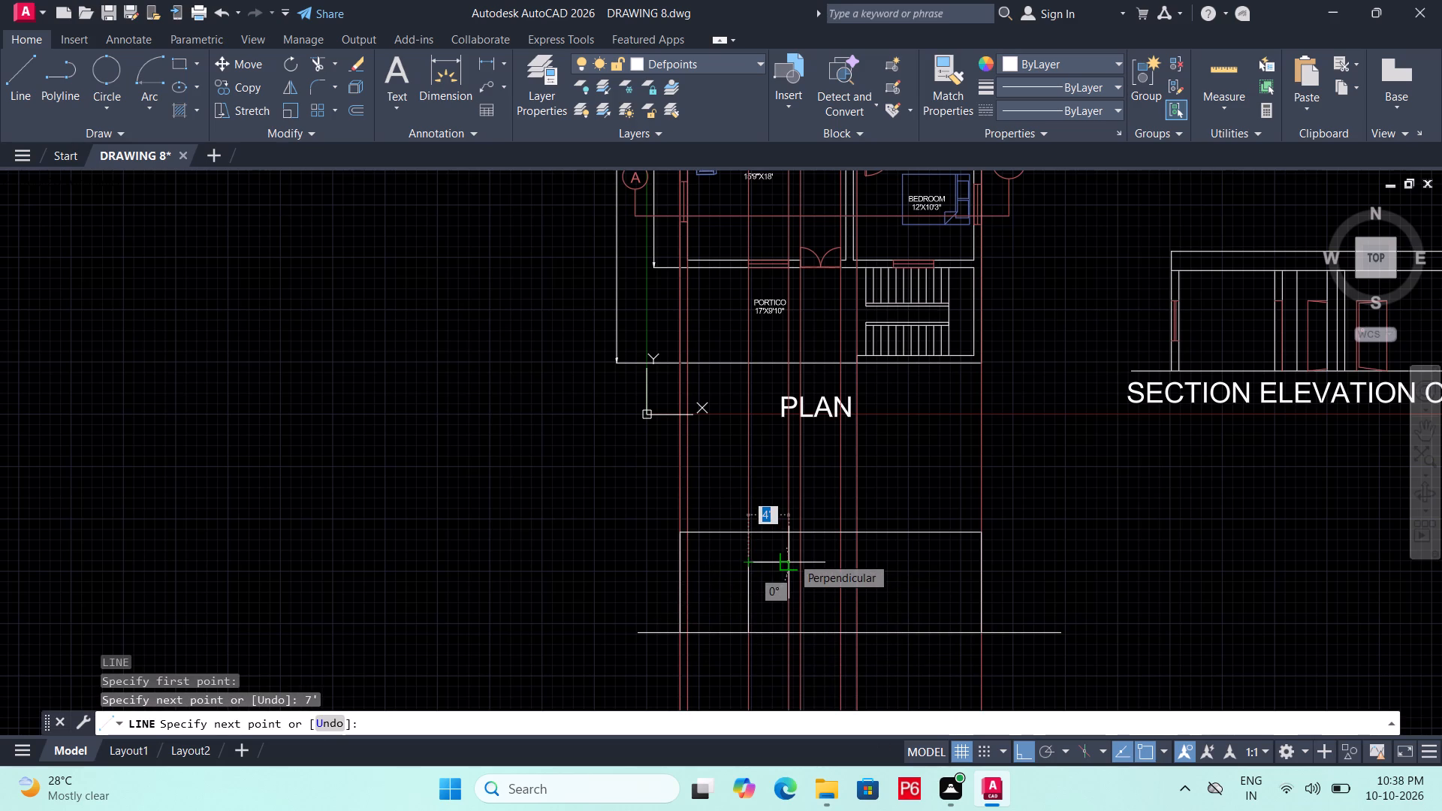
scroll(792, 556, up, 1)
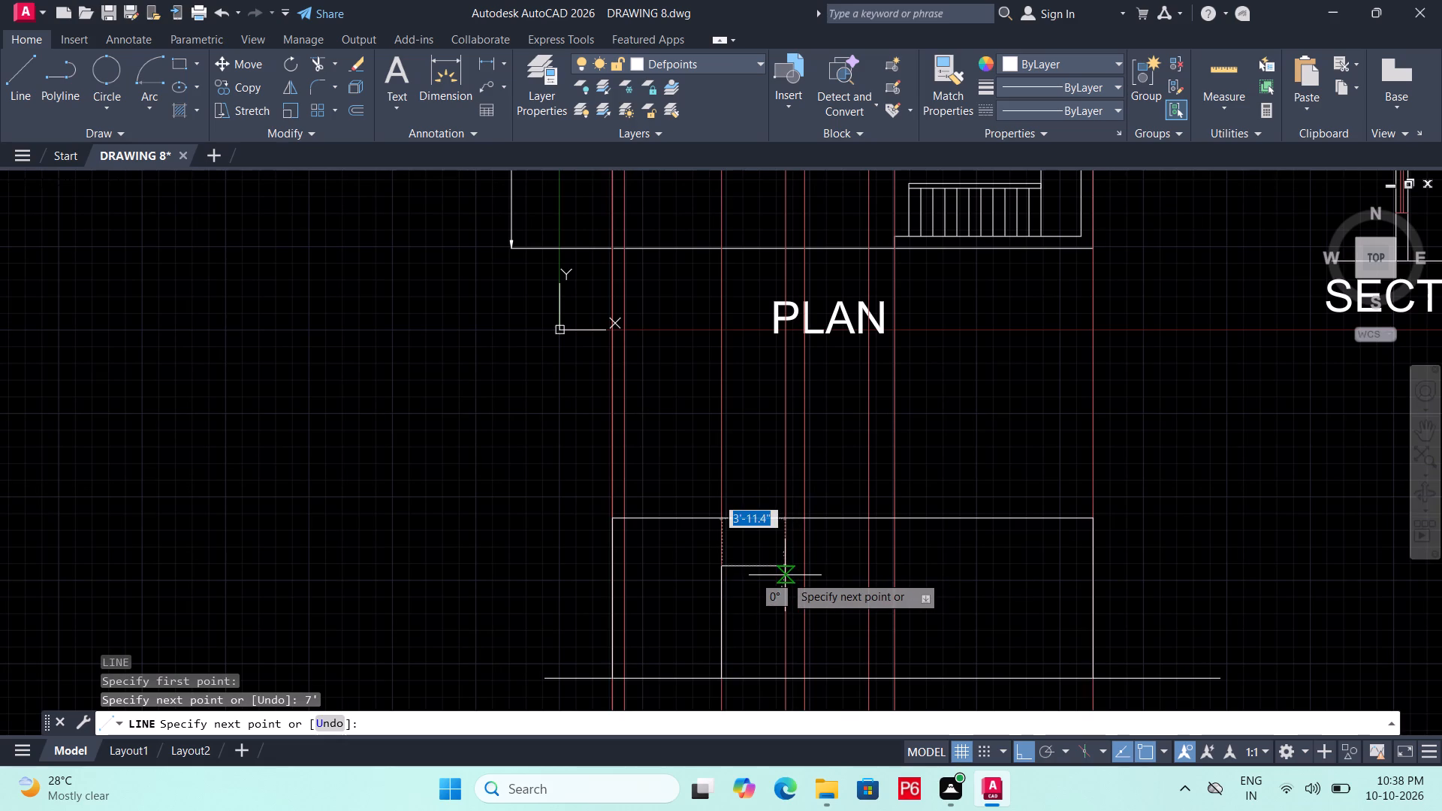
click(786, 568)
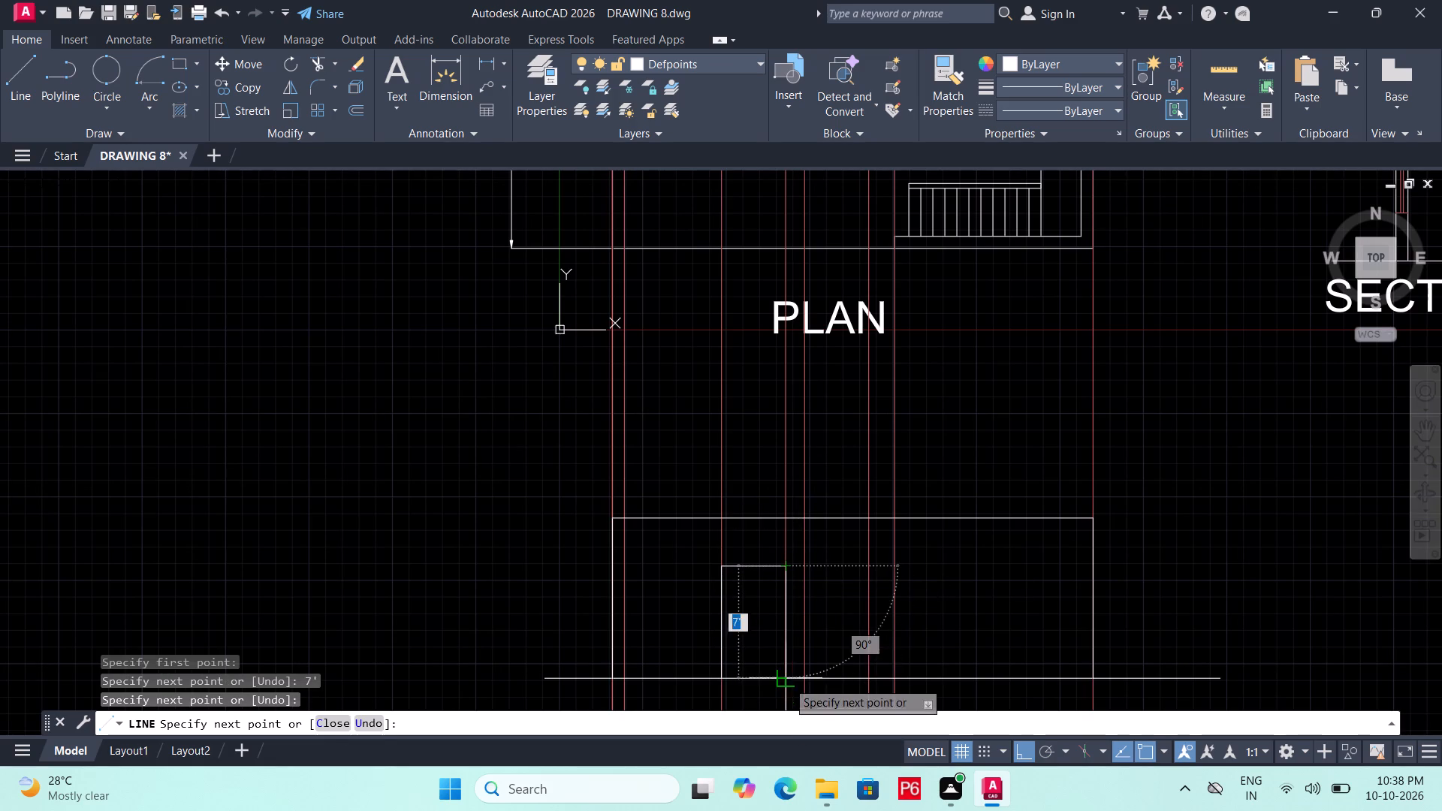
middle_drag(787, 675, 787, 626)
scroll(787, 626, up, 1)
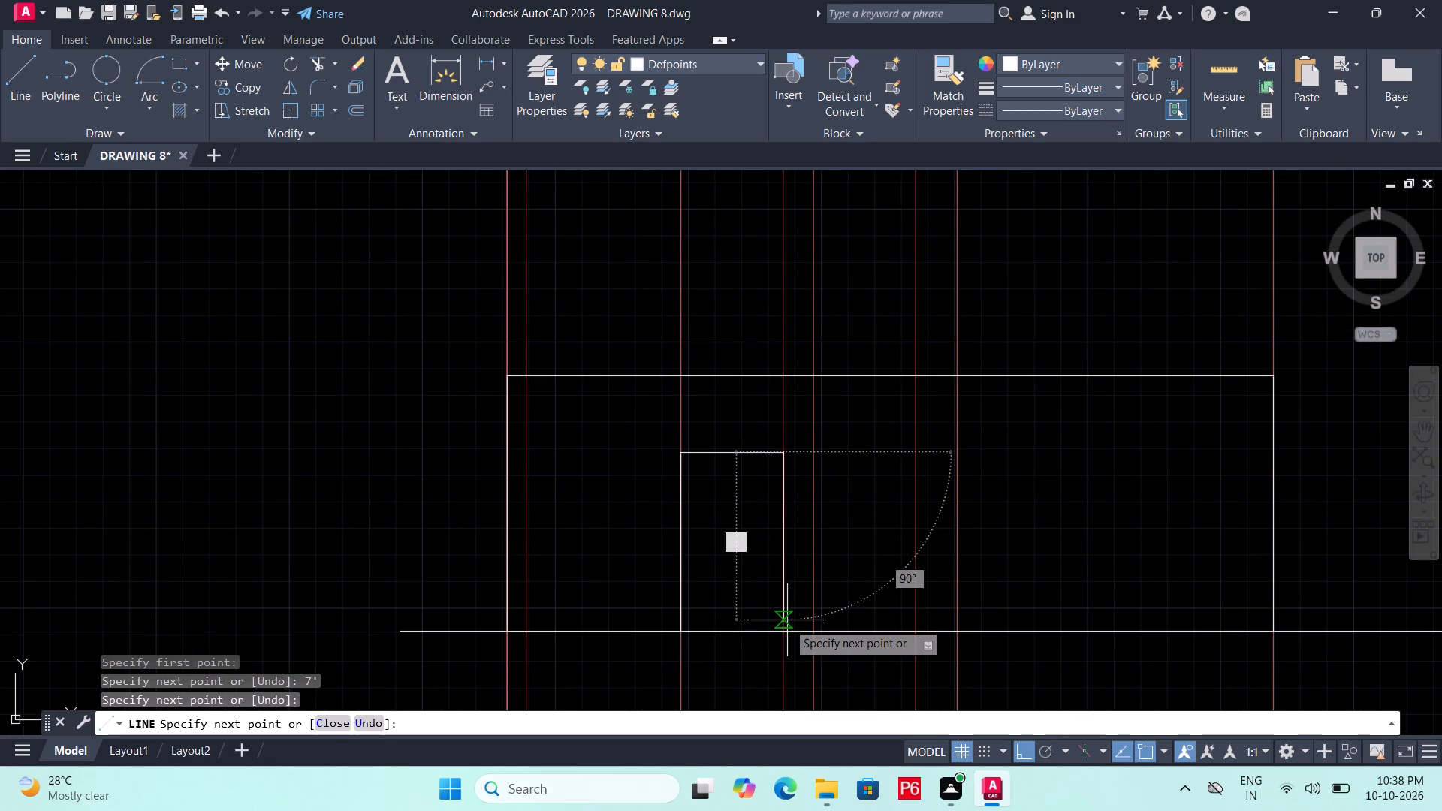
double_click(786, 629)
key(Escape)
scroll(762, 647, down, 1)
middle_click(761, 647)
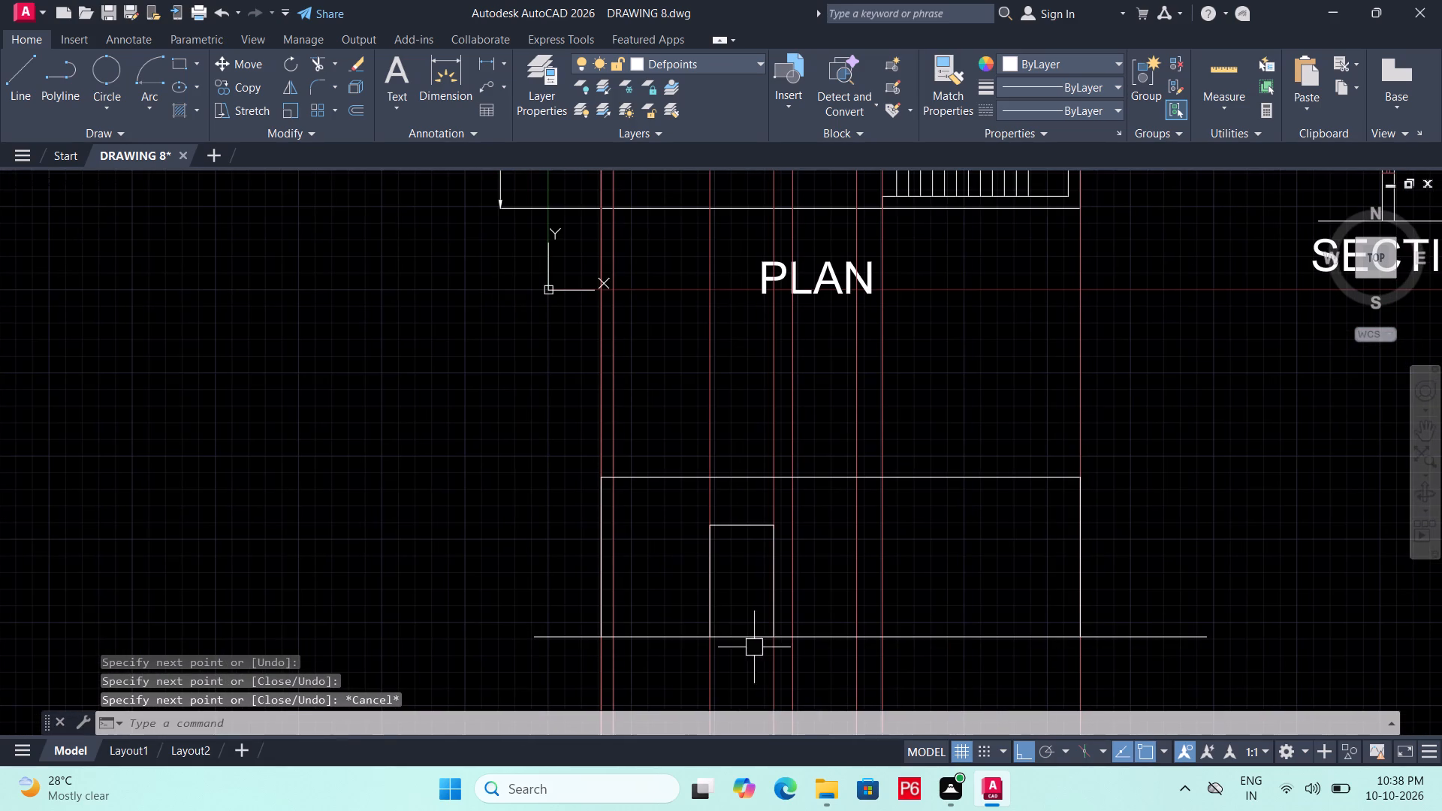
Offset the 7' high top line downward by 4' to form the window's sill, and save the drawing.
key(o)
key(Return)
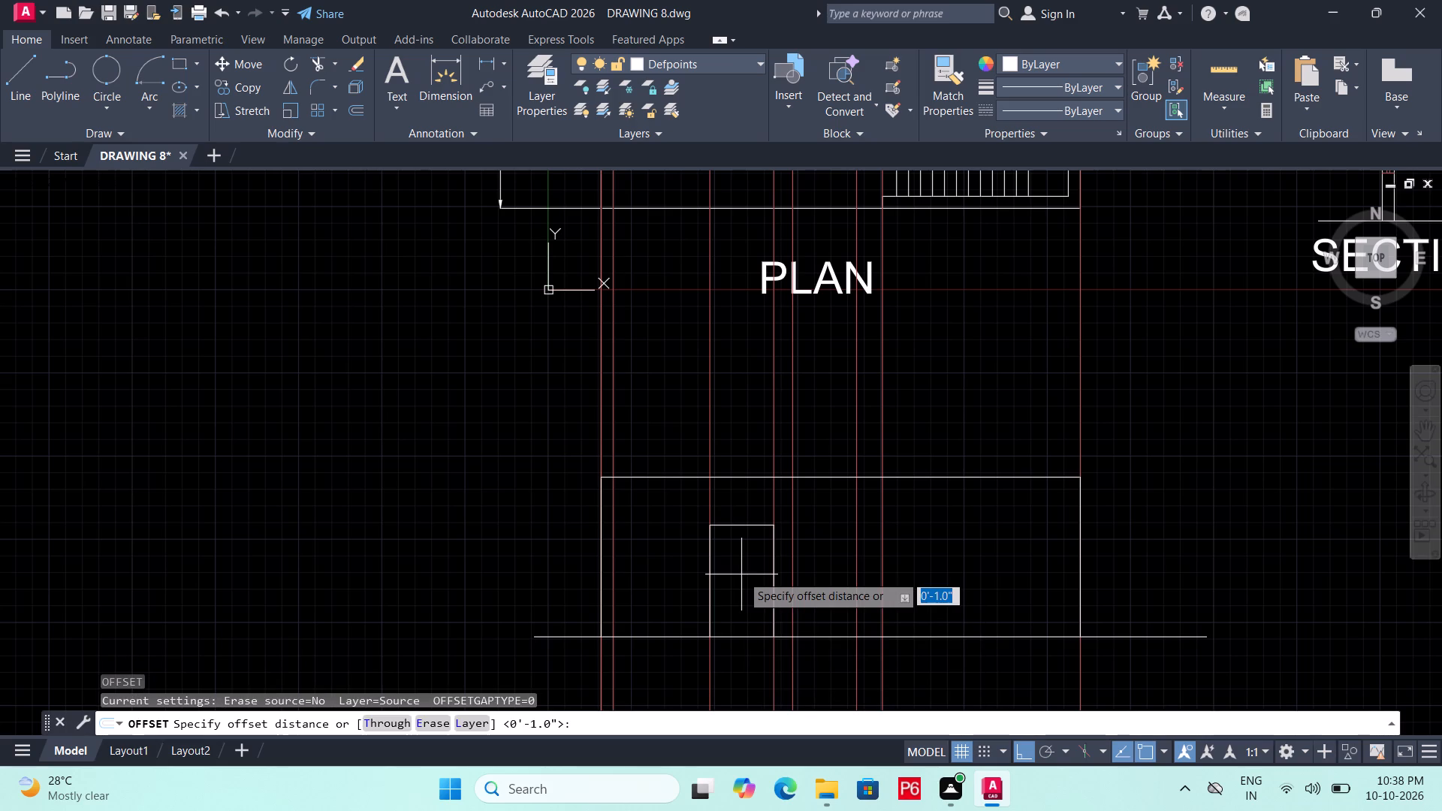
text(4')
key(Return)
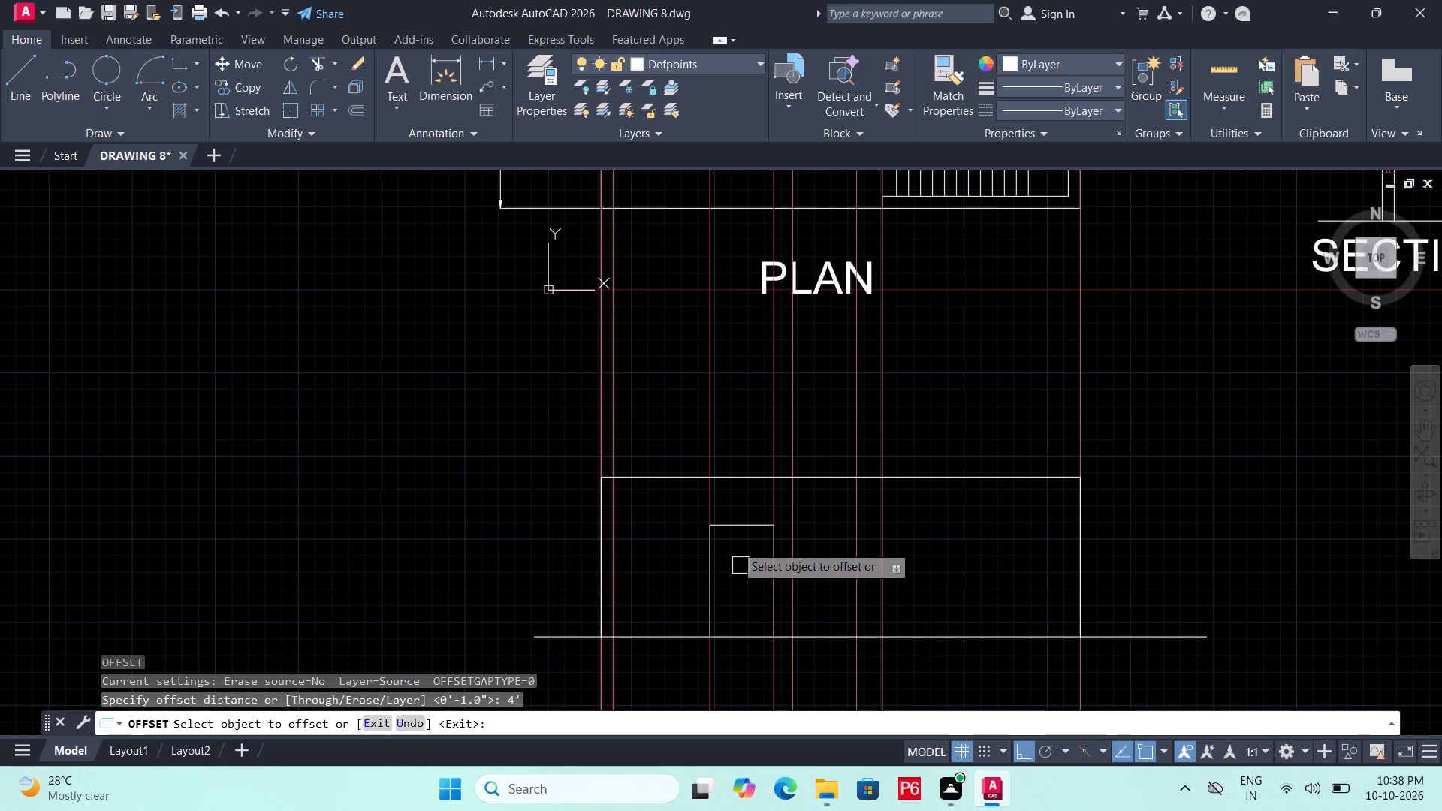
click(738, 526)
click(735, 565)
key(Escape)
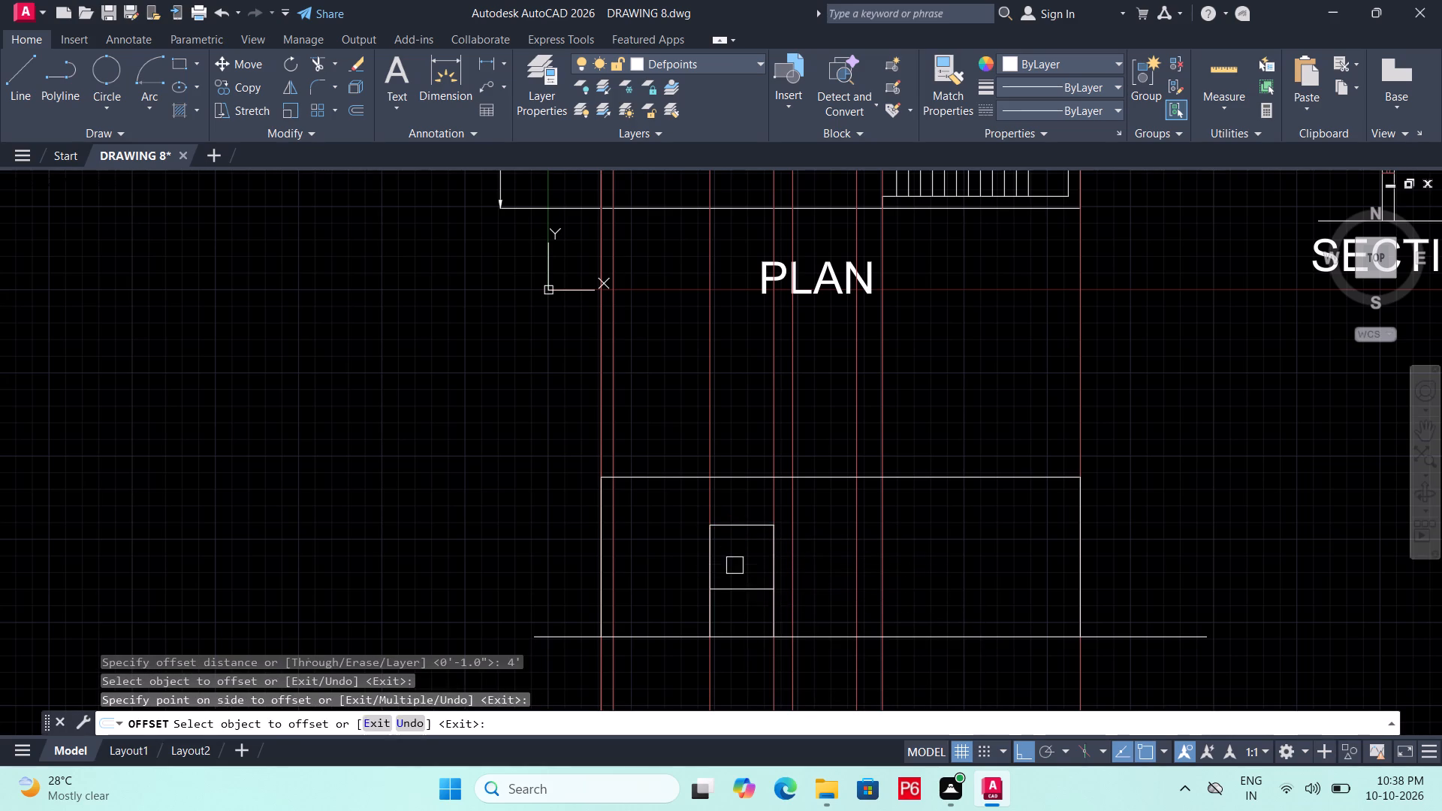
scroll(749, 617, up, 2)
key(ctrl+s)
key(ctrl+s)
key(ctrl+s)
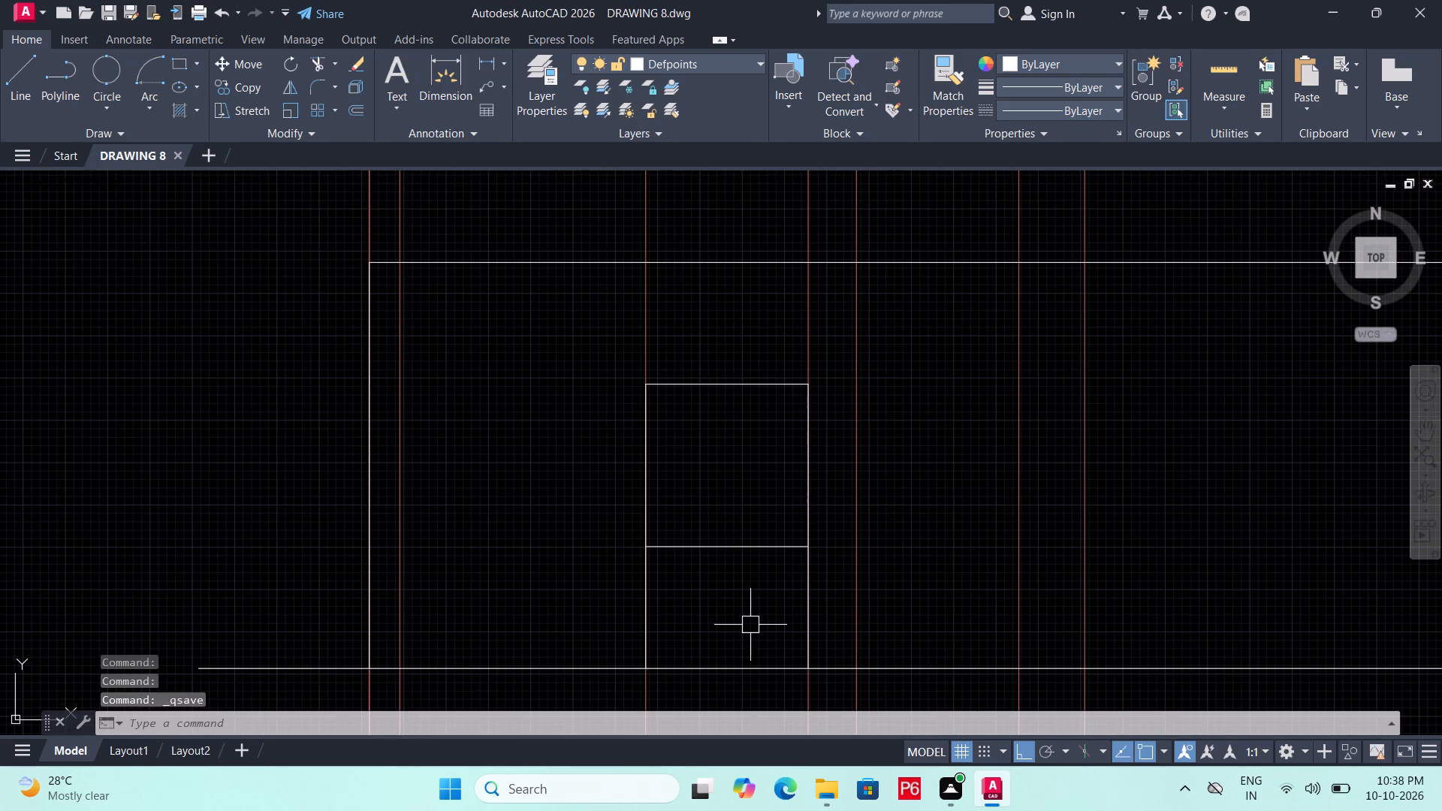
Shorten both vertical window lines from the ground line up to the sill, and save the drawing.
click(647, 628)
click(647, 668)
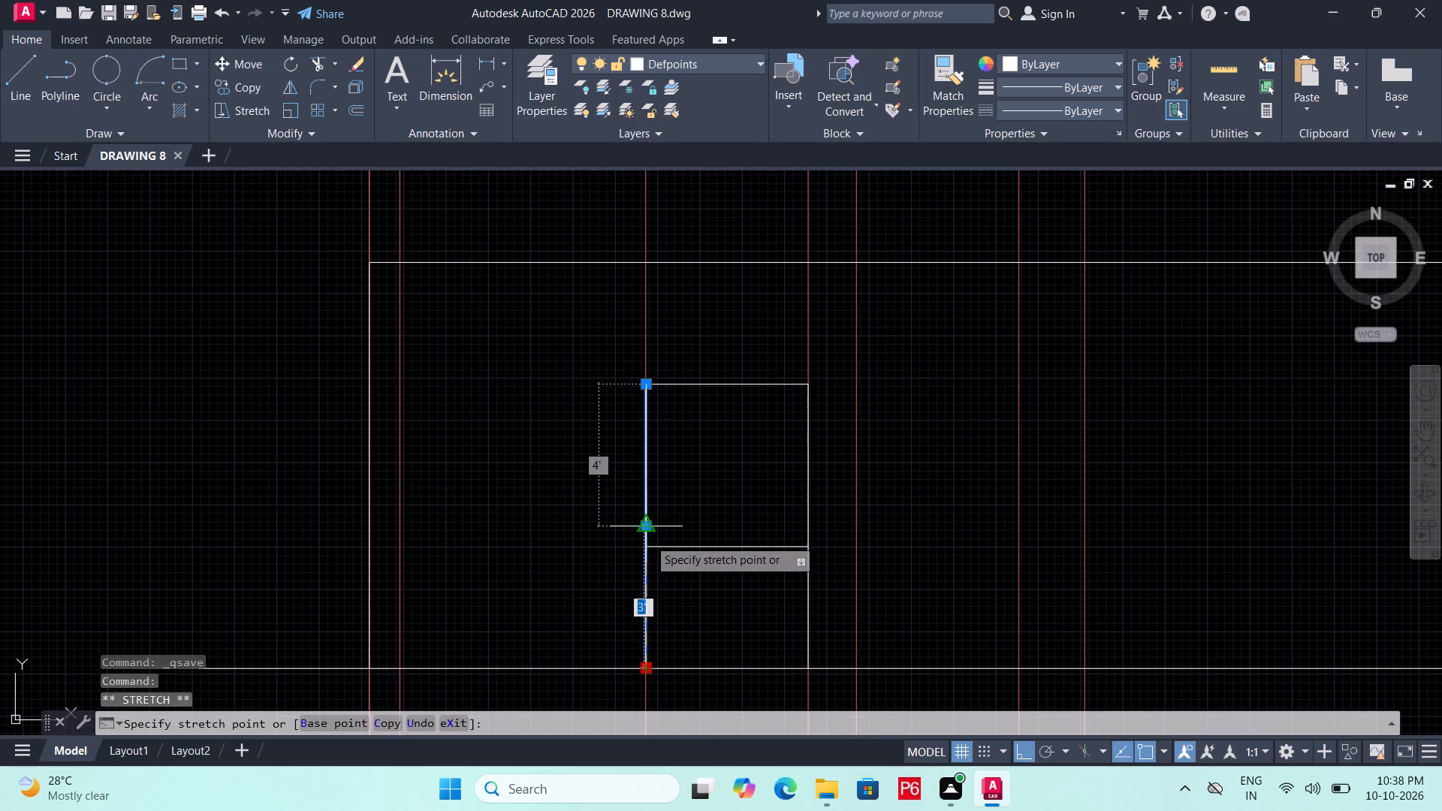
click(647, 545)
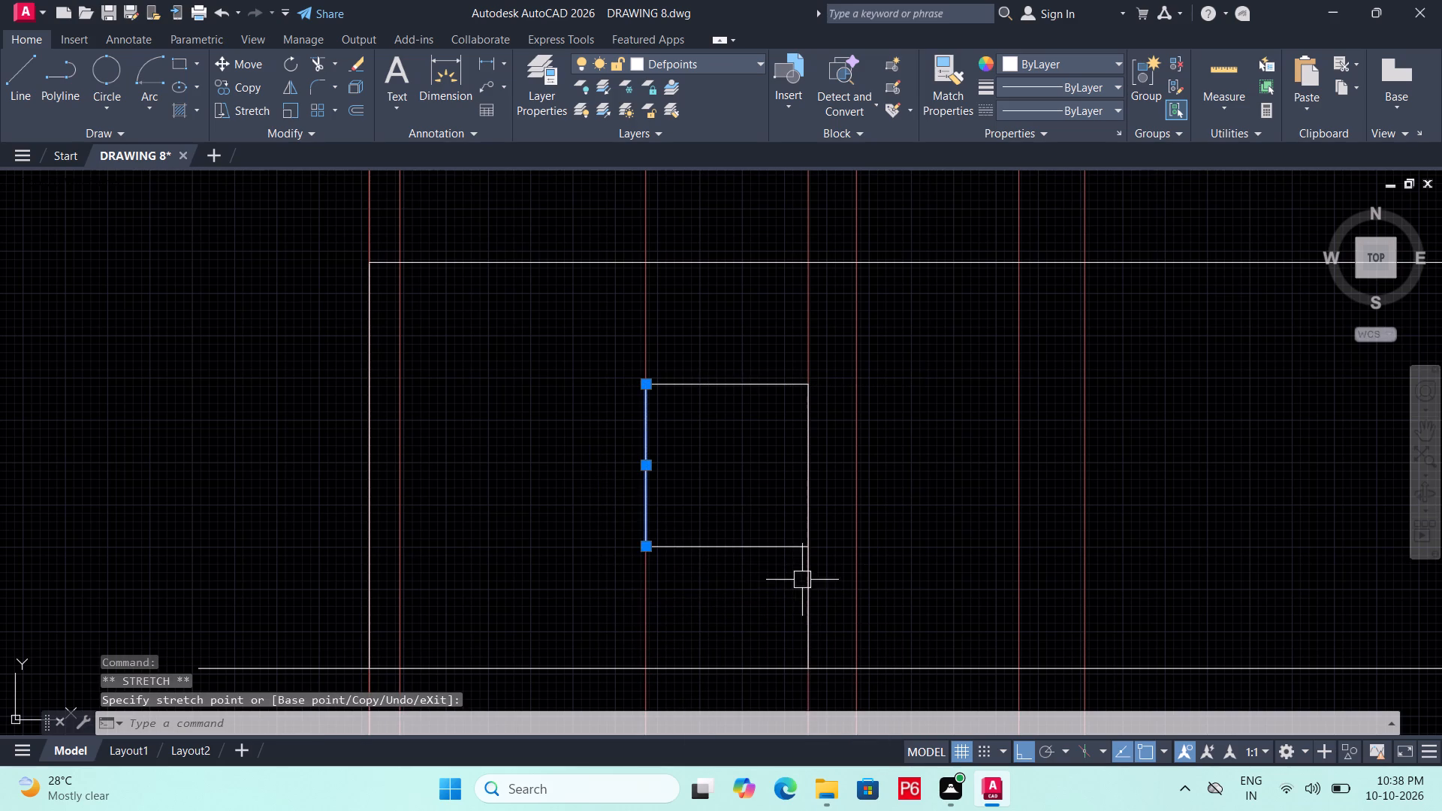
key(Escape)
click(808, 590)
click(812, 669)
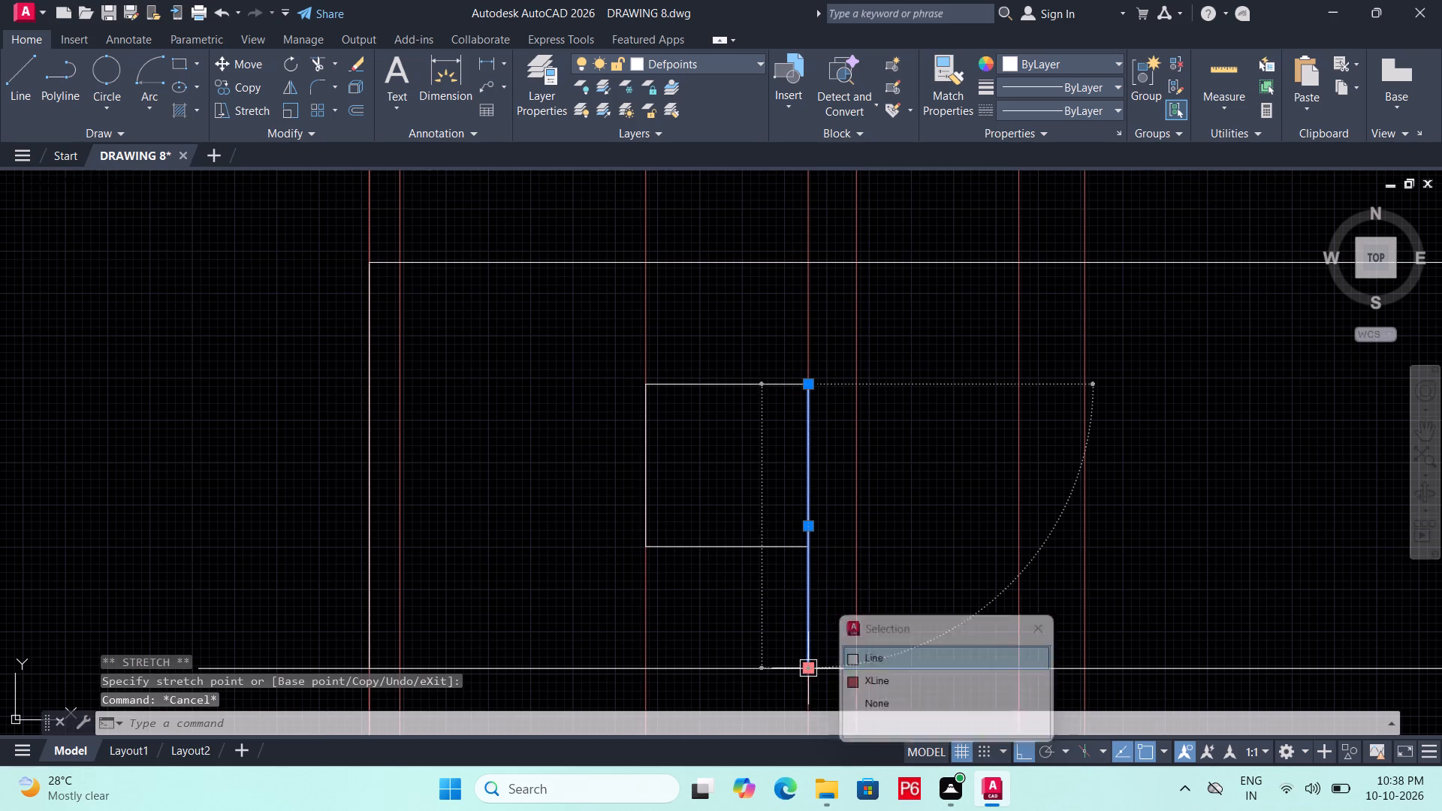
click(811, 550)
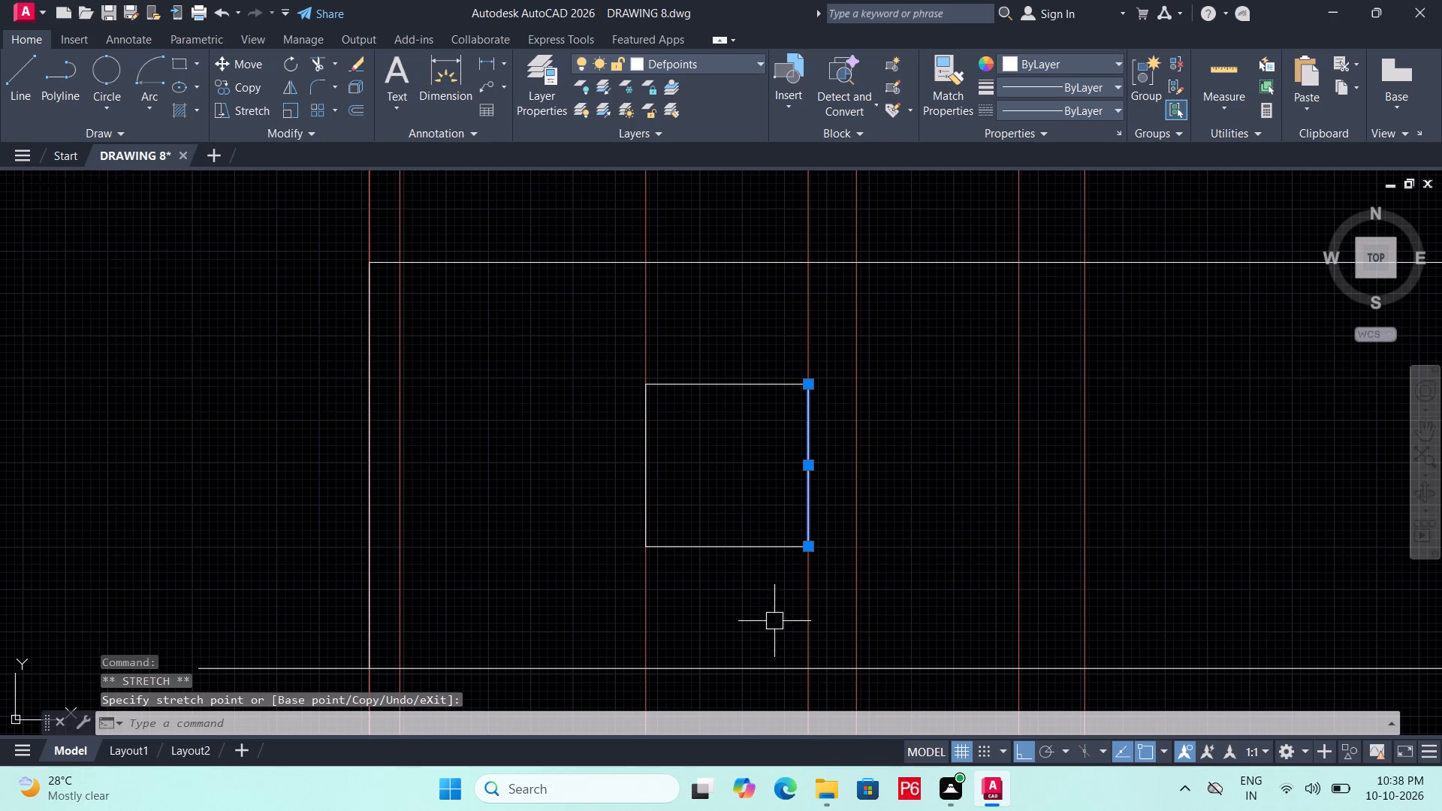
key(ctrl+s)
key(ctrl+s)
key(ctrl+s)
Draw a 7' high door outline on the ground line between the main double door's projection lines, and save the drawing.
scroll(747, 567, down, 1)
middle_drag(741, 581, 728, 602)
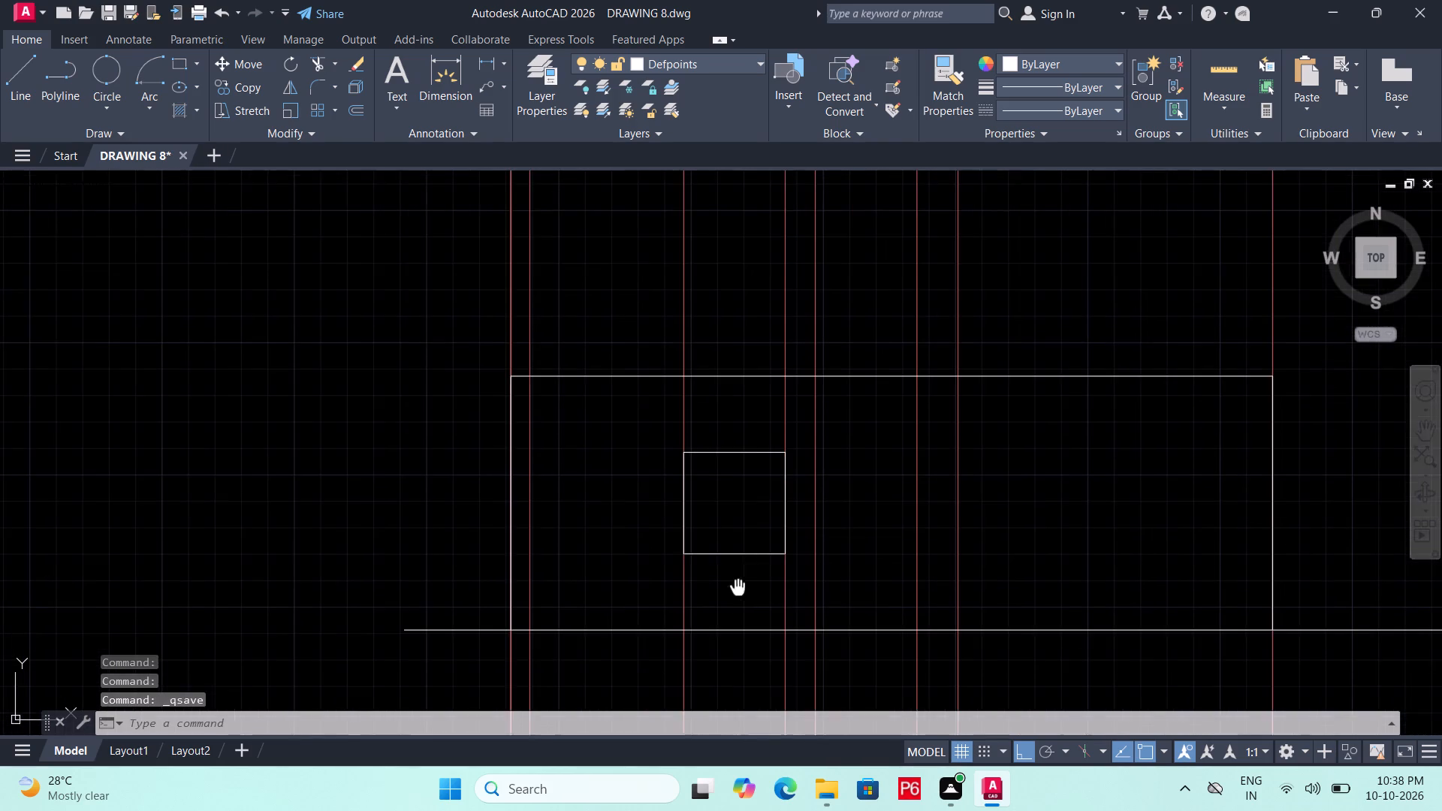
middle_drag(728, 602, 677, 662)
scroll(677, 661, down, 2)
middle_drag(720, 644, 709, 664)
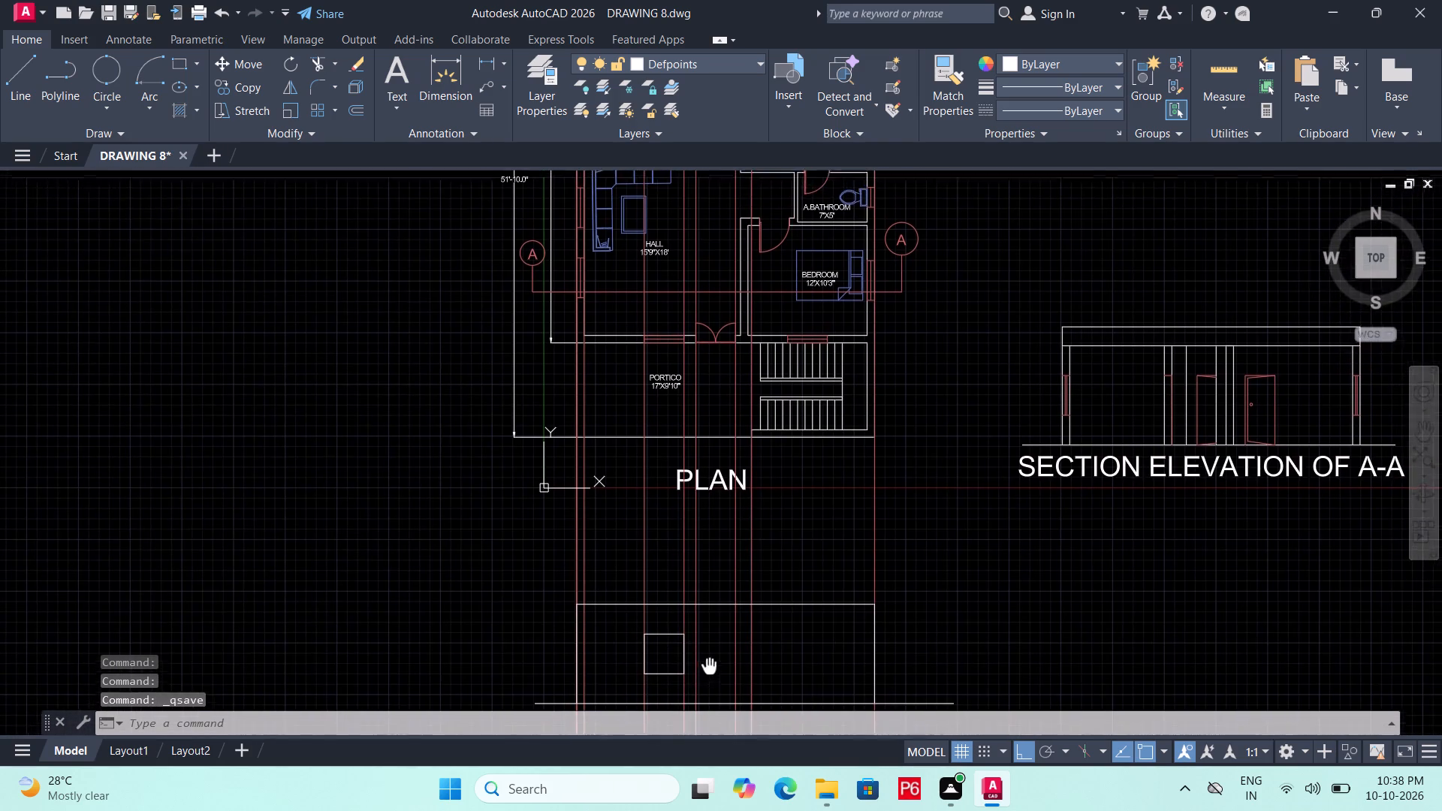
middle_drag(709, 664, 709, 630)
scroll(709, 659, up, 2)
text(L)
key(space)
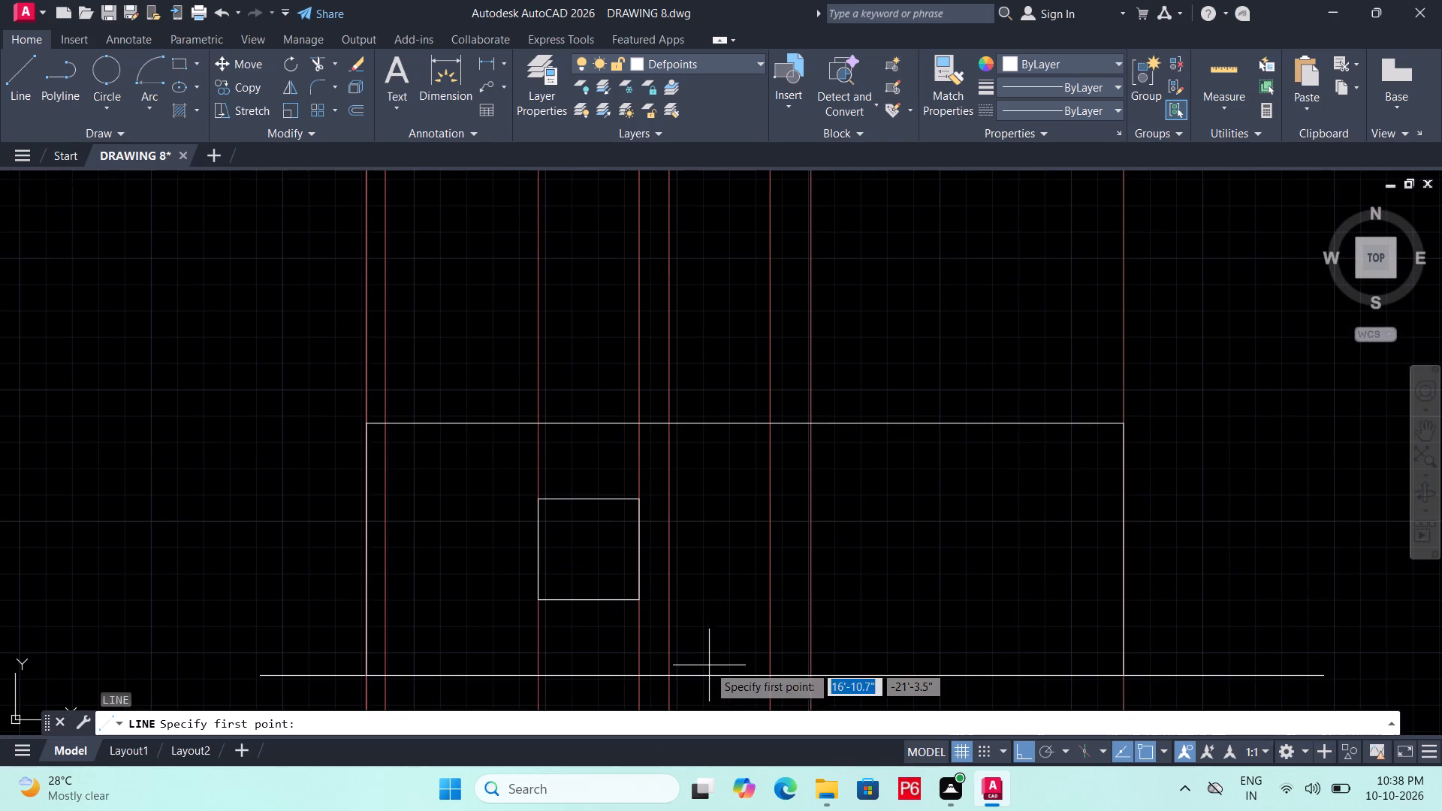
click(669, 670)
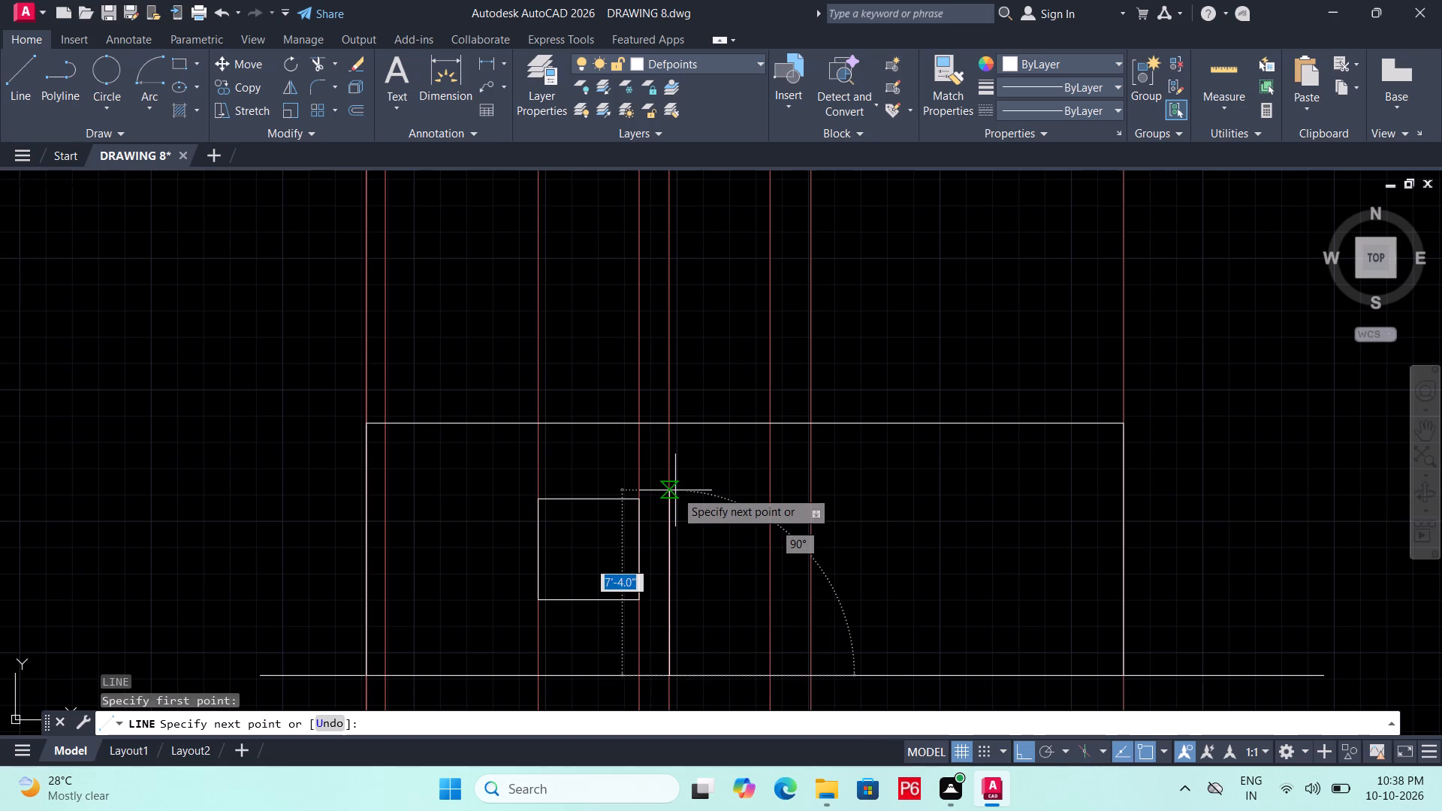
text(7')
key(Return)
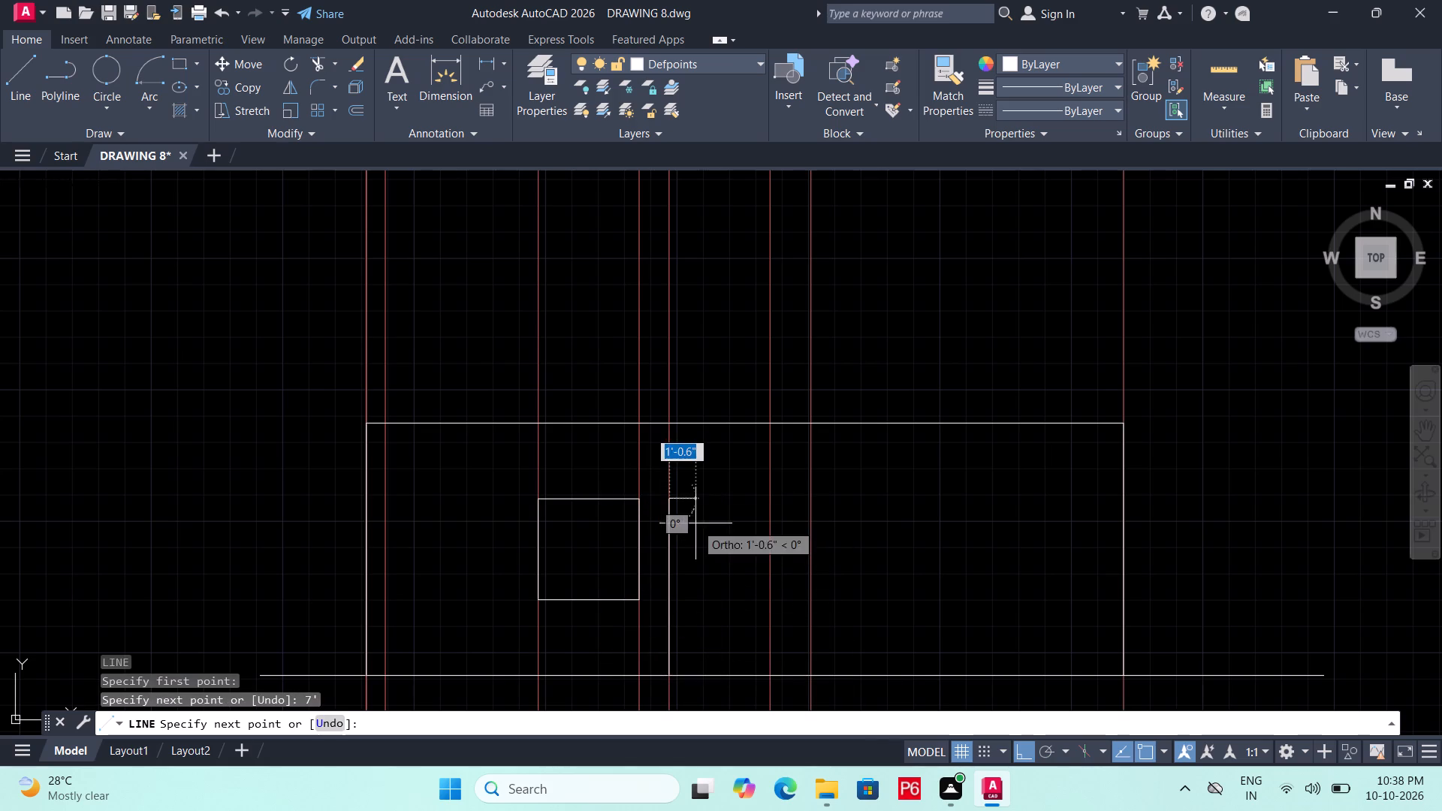
click(769, 503)
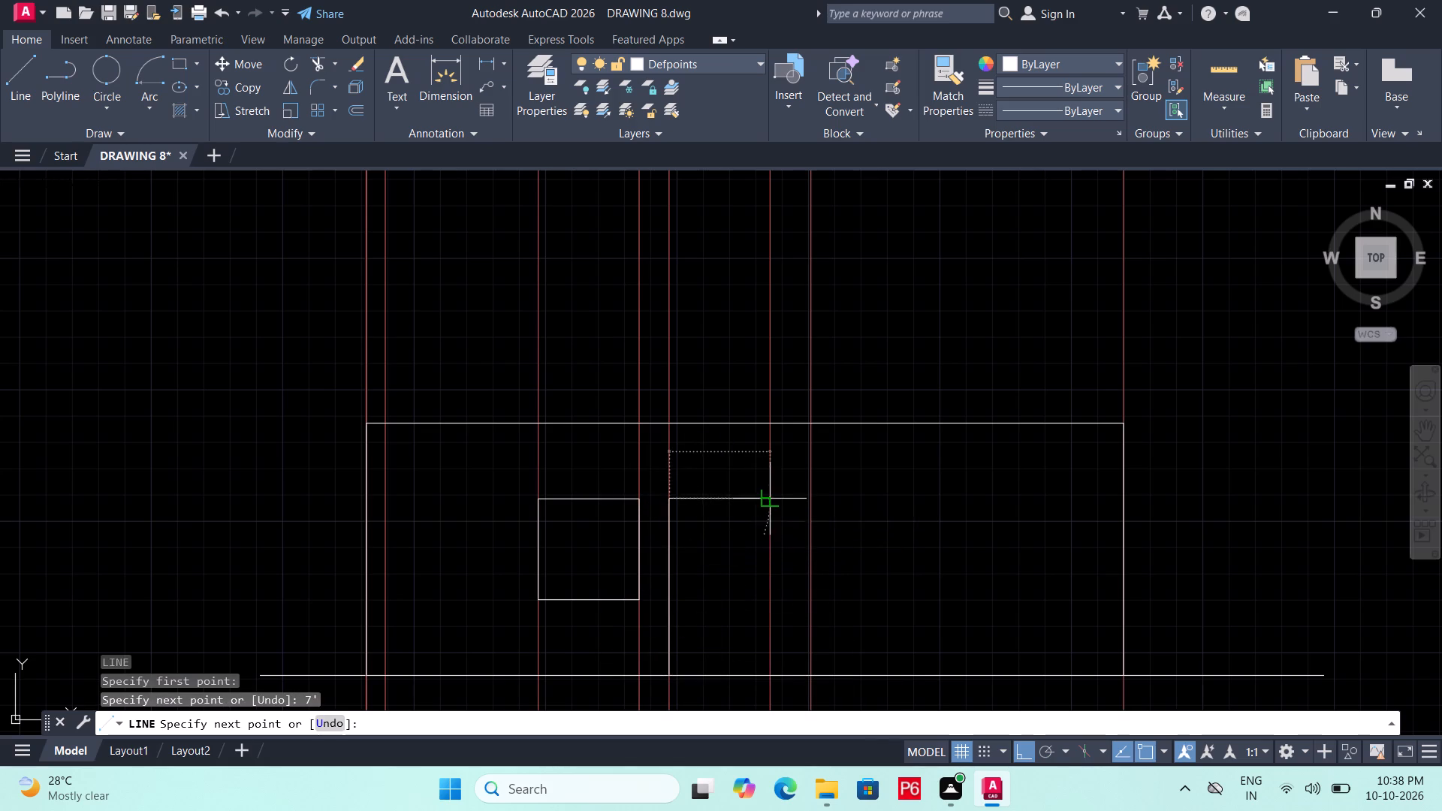
click(774, 676)
key(Escape)
key(ctrl+s)
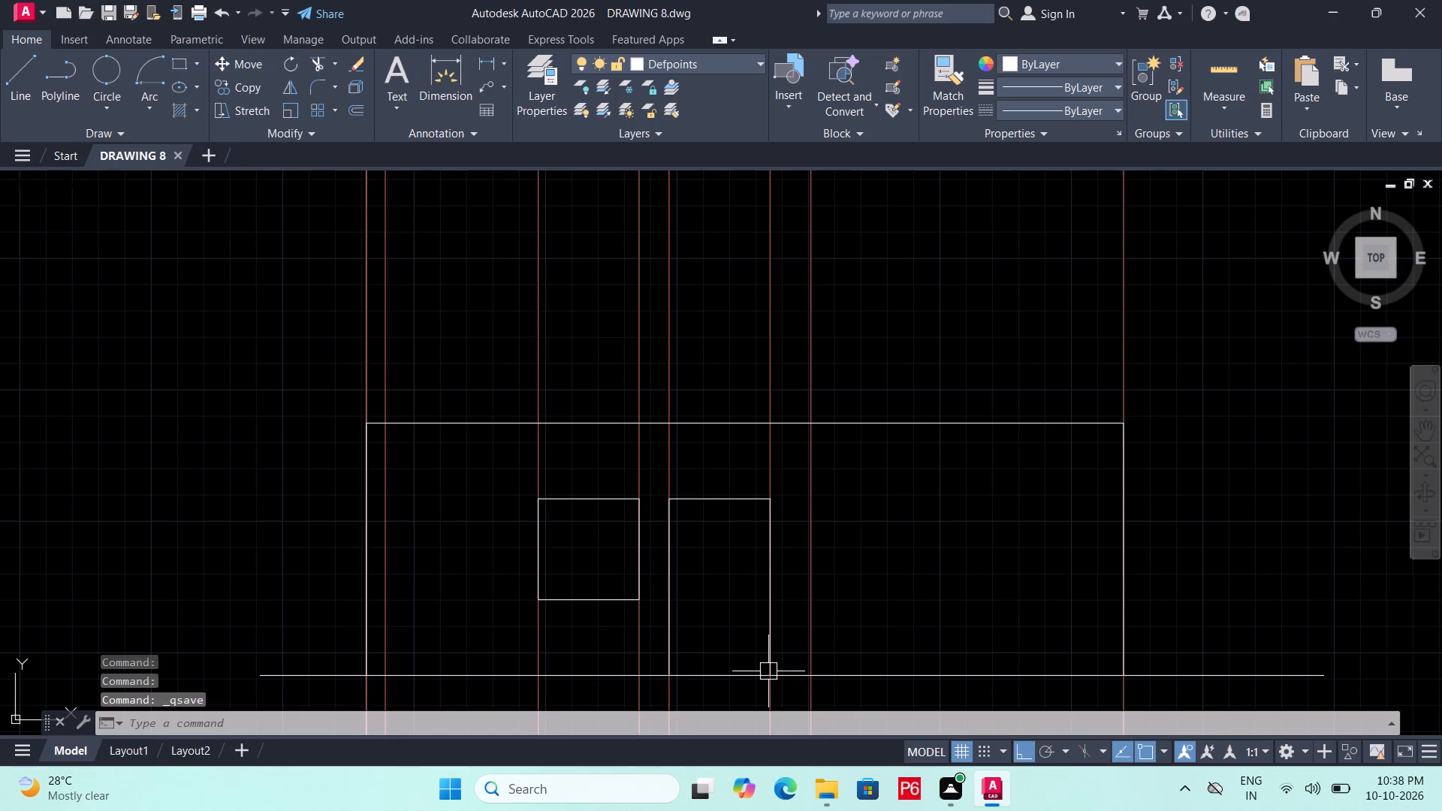
key(ctrl+s)
Draw a vertical line along the staircase edge's projection from the ground line to the outline's top, and save the drawing.
scroll(762, 636, down, 1)
middle_drag(762, 636, 659, 692)
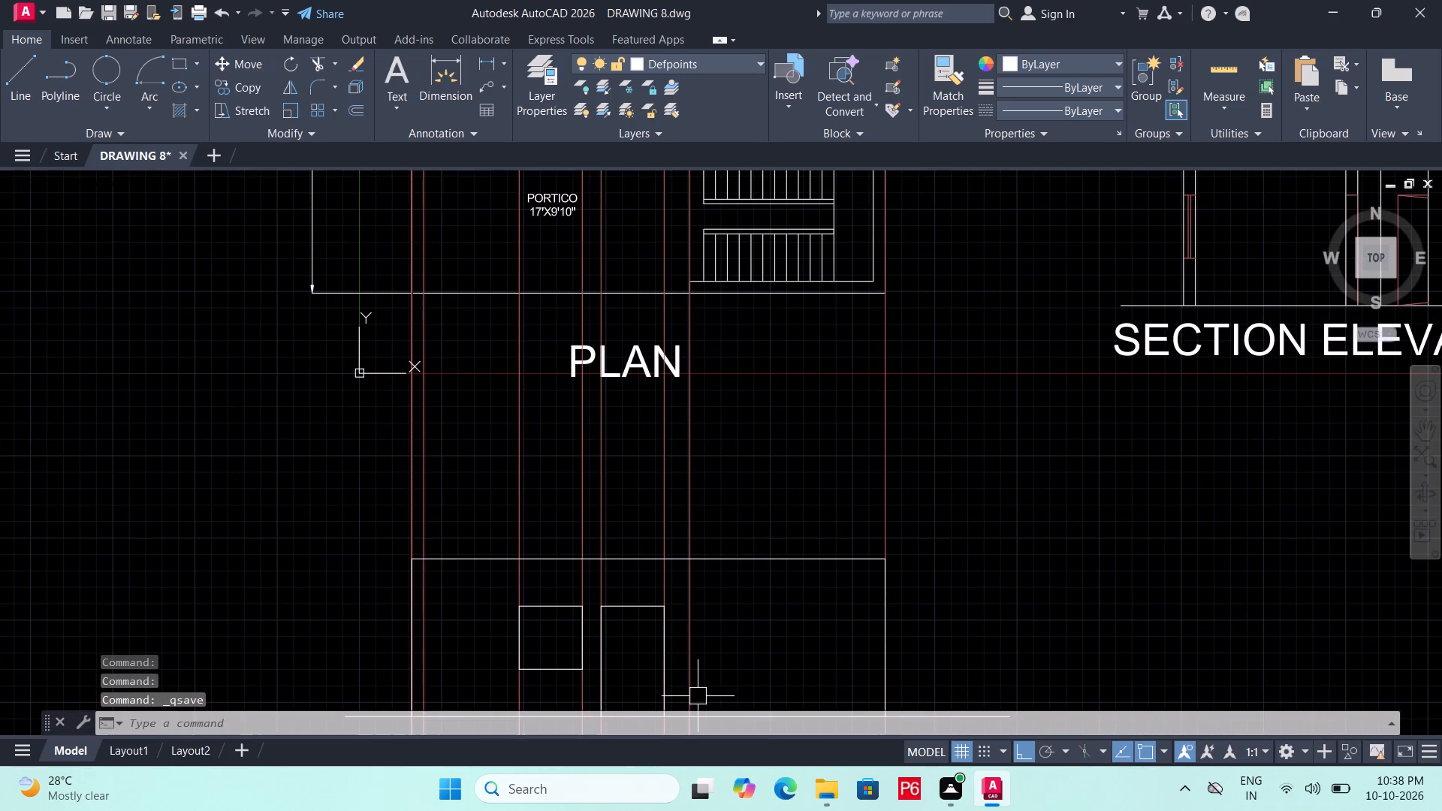
middle_drag(714, 674, 784, 810)
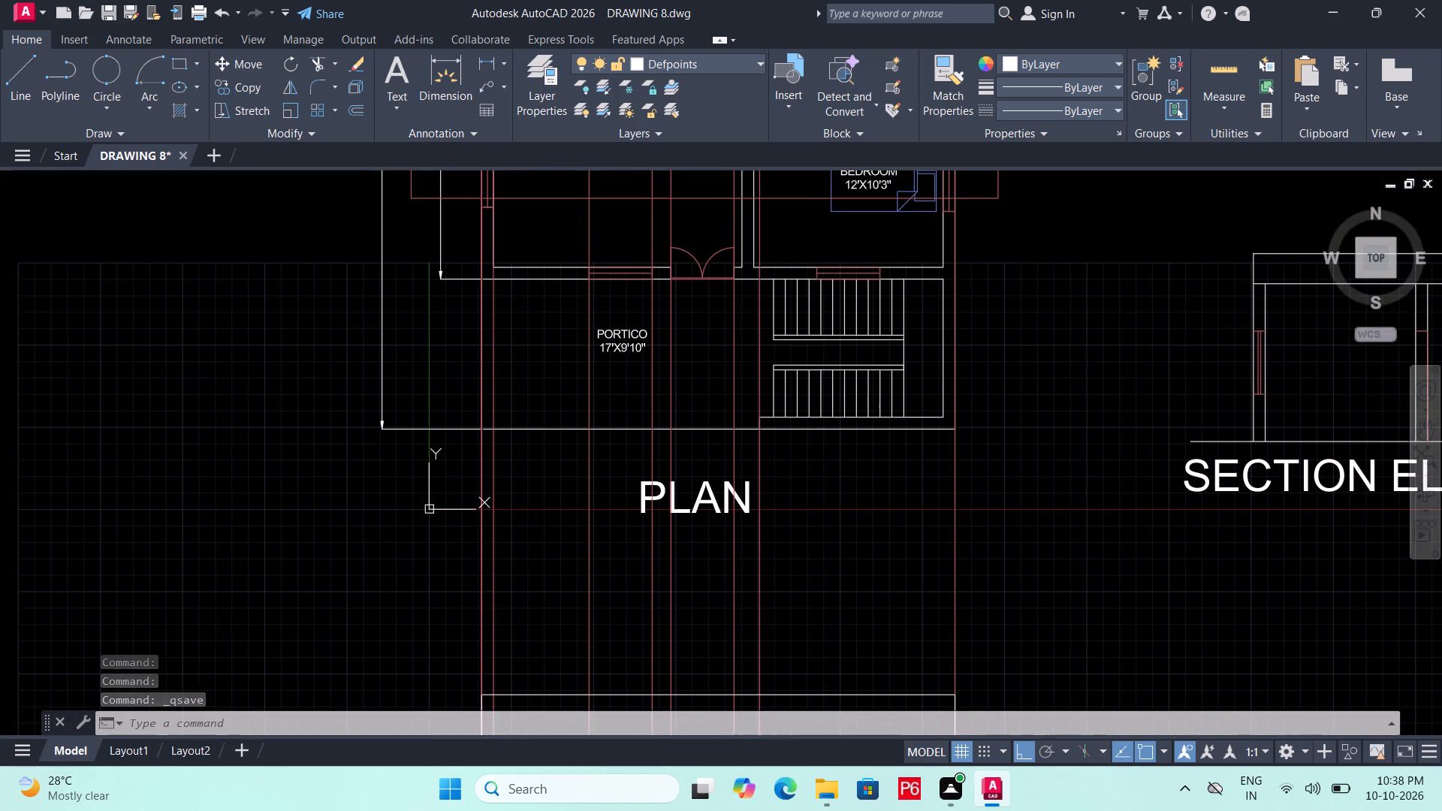
middle_drag(784, 810, 774, 749)
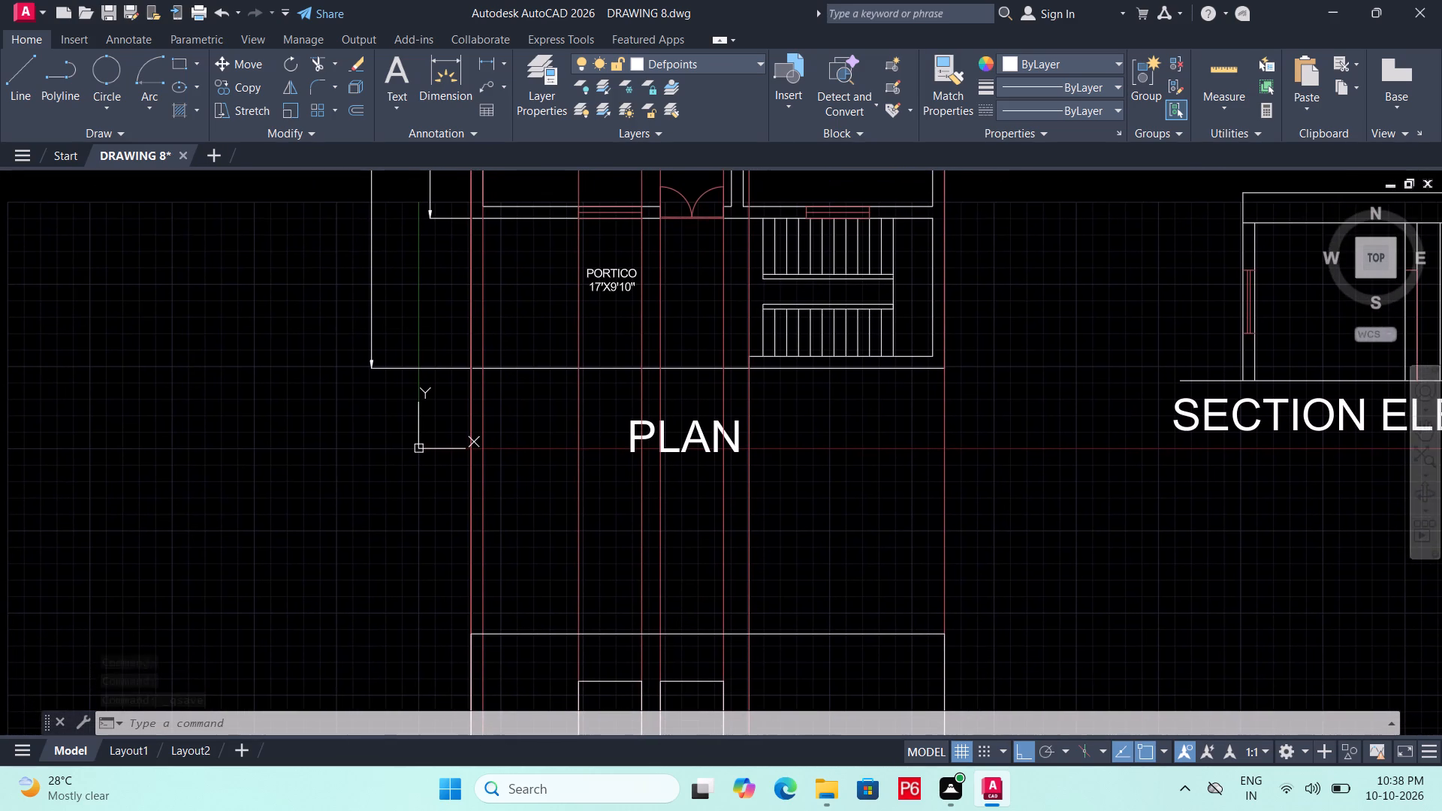
middle_drag(774, 749, 751, 592)
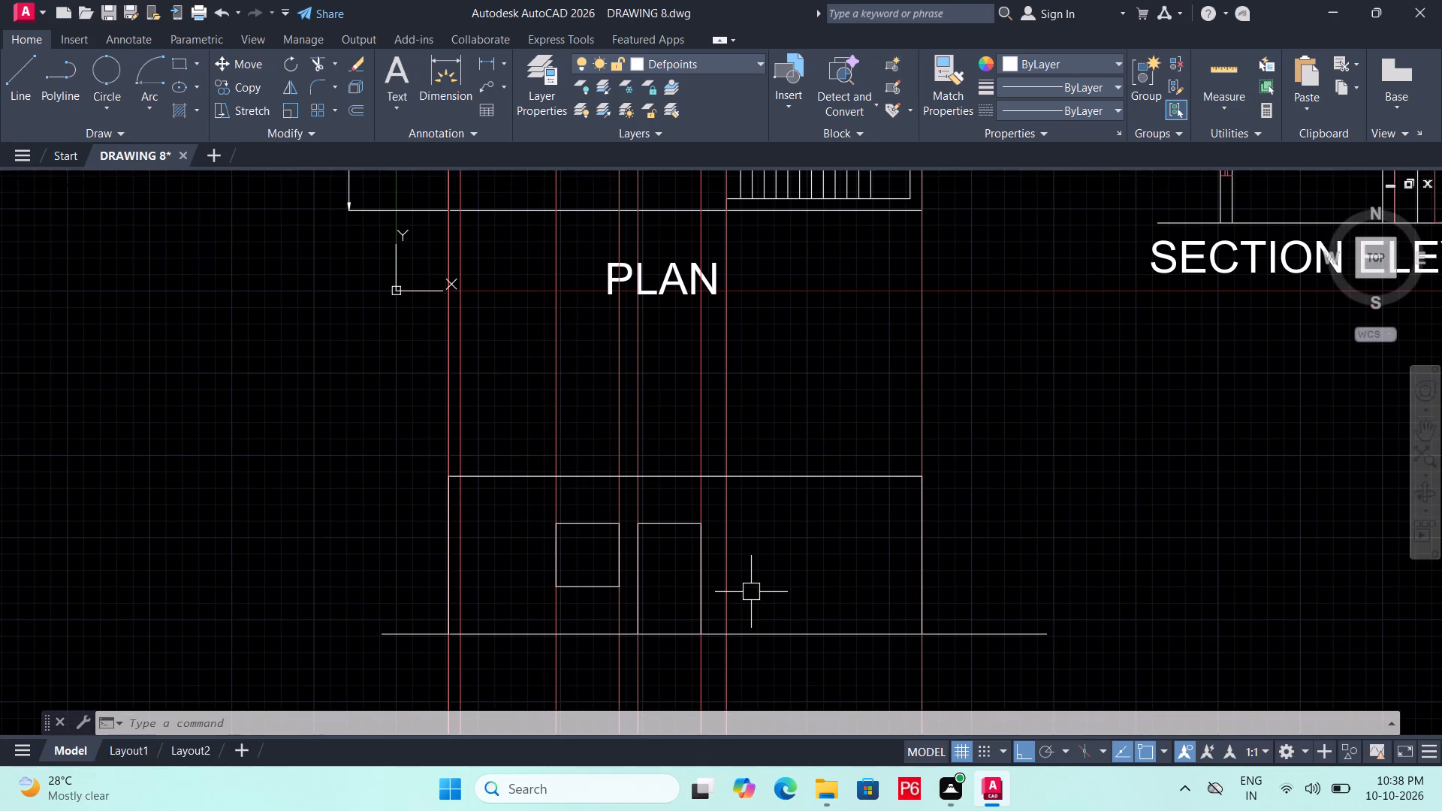
text(L)
key(space)
click(732, 630)
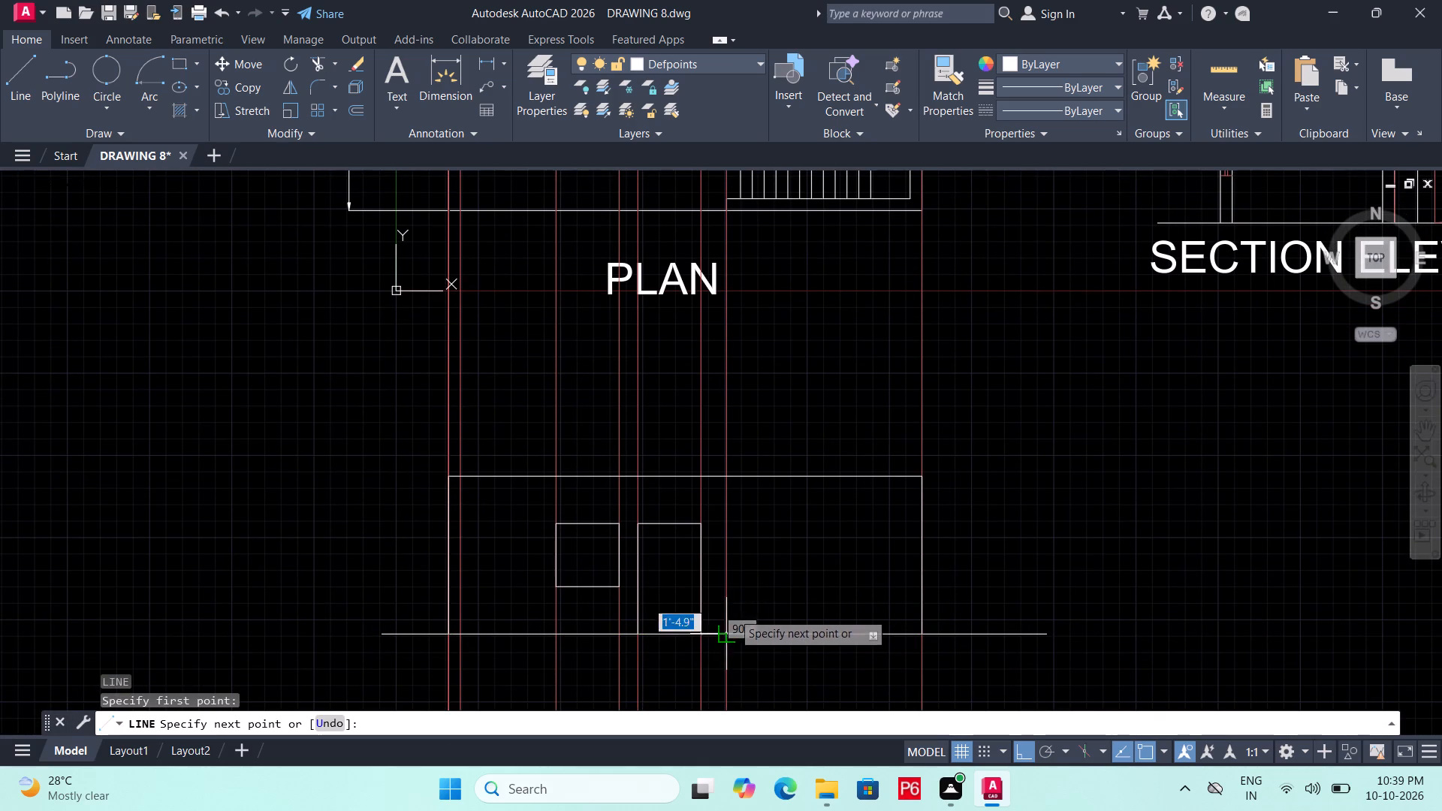
click(726, 470)
middle_drag(757, 565, 764, 597)
key(ctrl+s)
key(ctrl+s)
key(ctrl+s)
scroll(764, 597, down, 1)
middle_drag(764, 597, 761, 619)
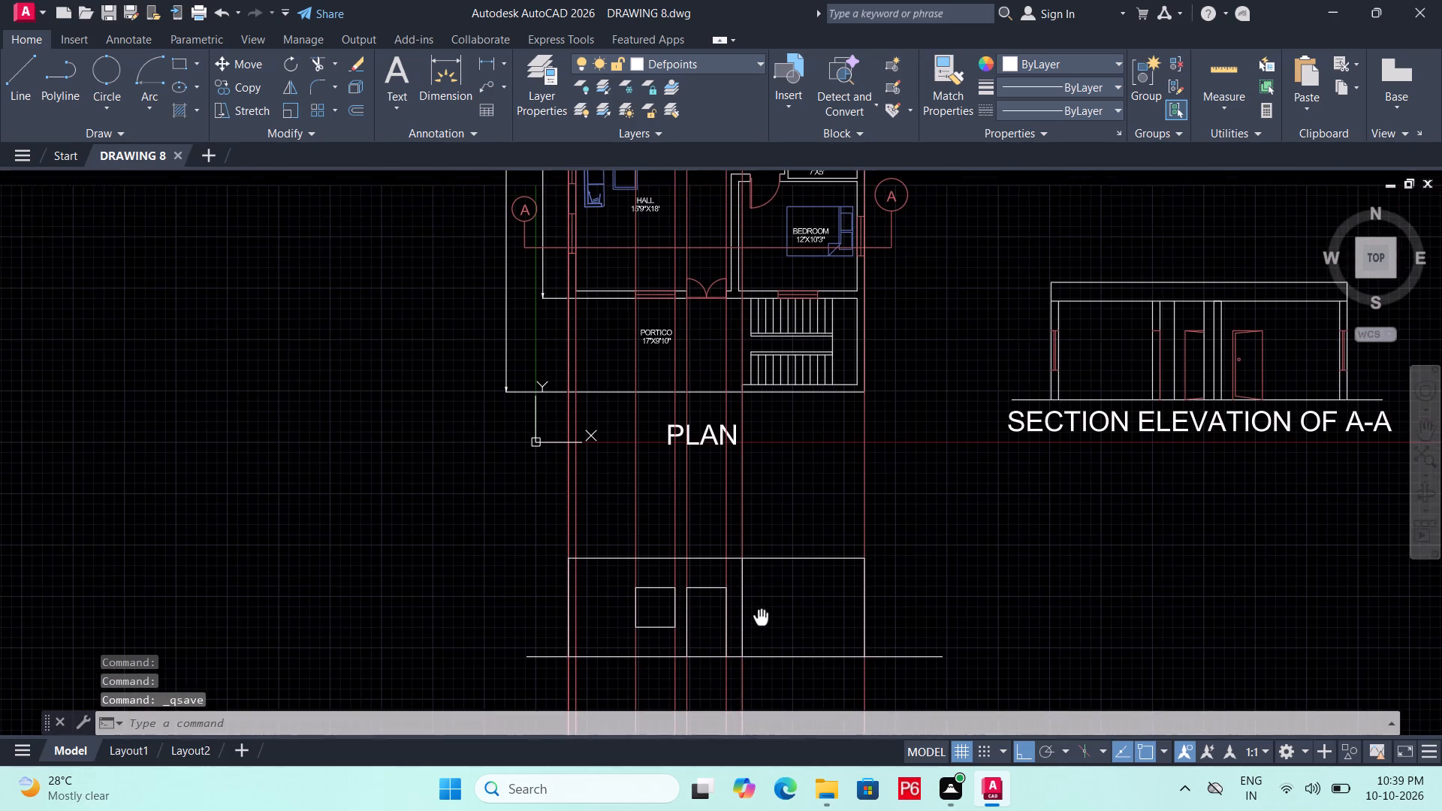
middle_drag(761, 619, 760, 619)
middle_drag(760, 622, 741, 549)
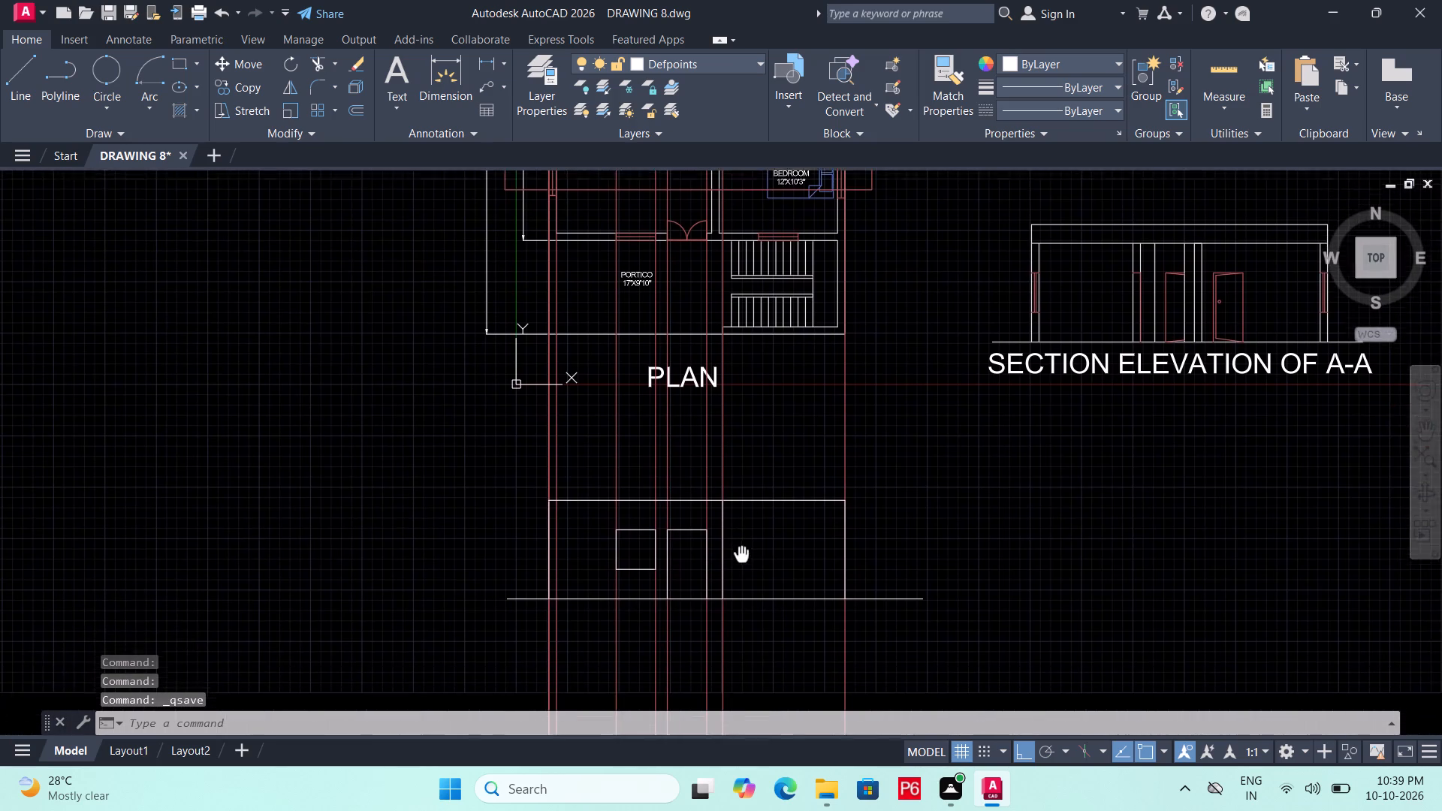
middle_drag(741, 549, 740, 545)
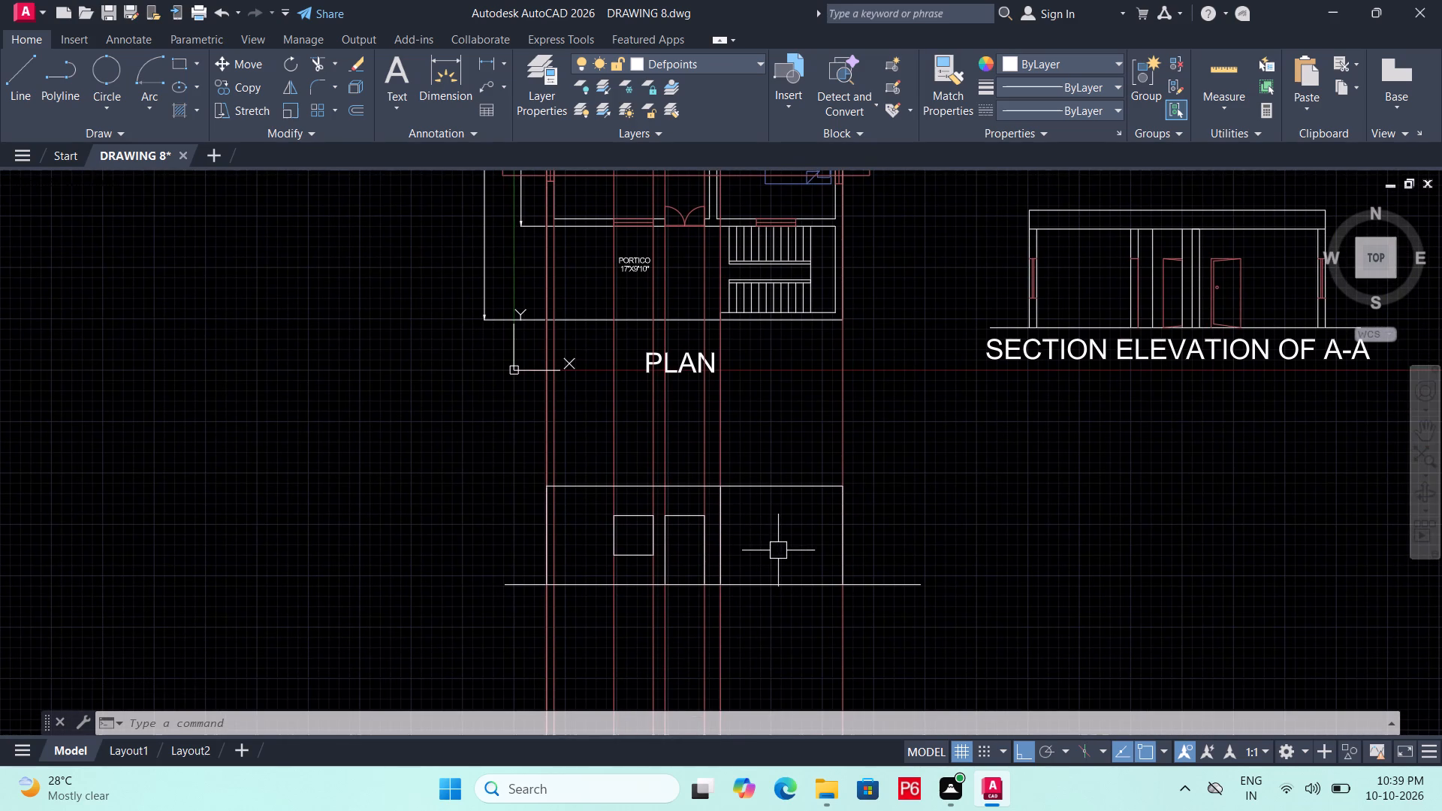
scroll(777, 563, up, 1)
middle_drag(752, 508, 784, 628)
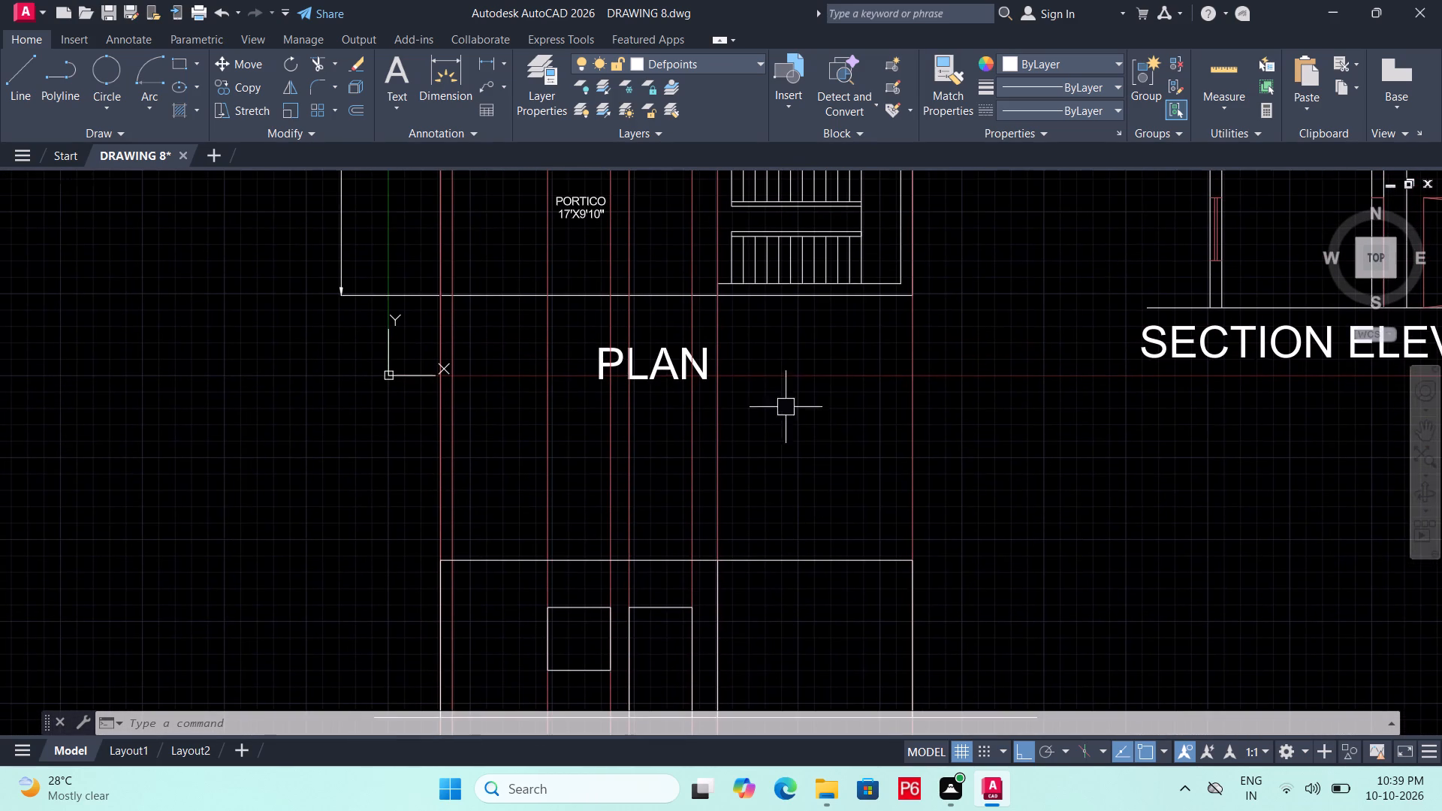
Draw a horizontal cutting line across all the projection lines between the PLAN title and the elevation's top.
middle_drag(689, 499, 720, 526)
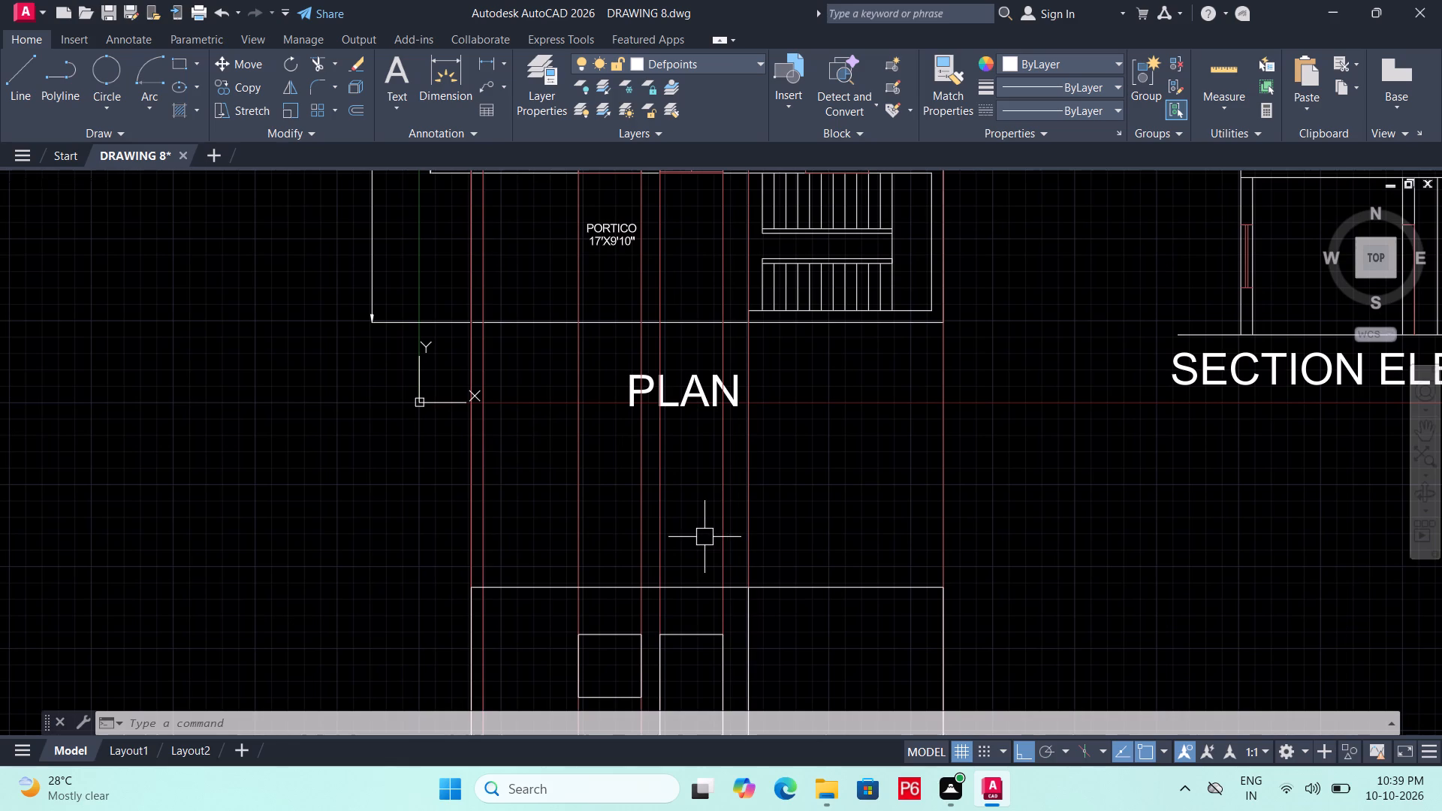
text(L)
key(space)
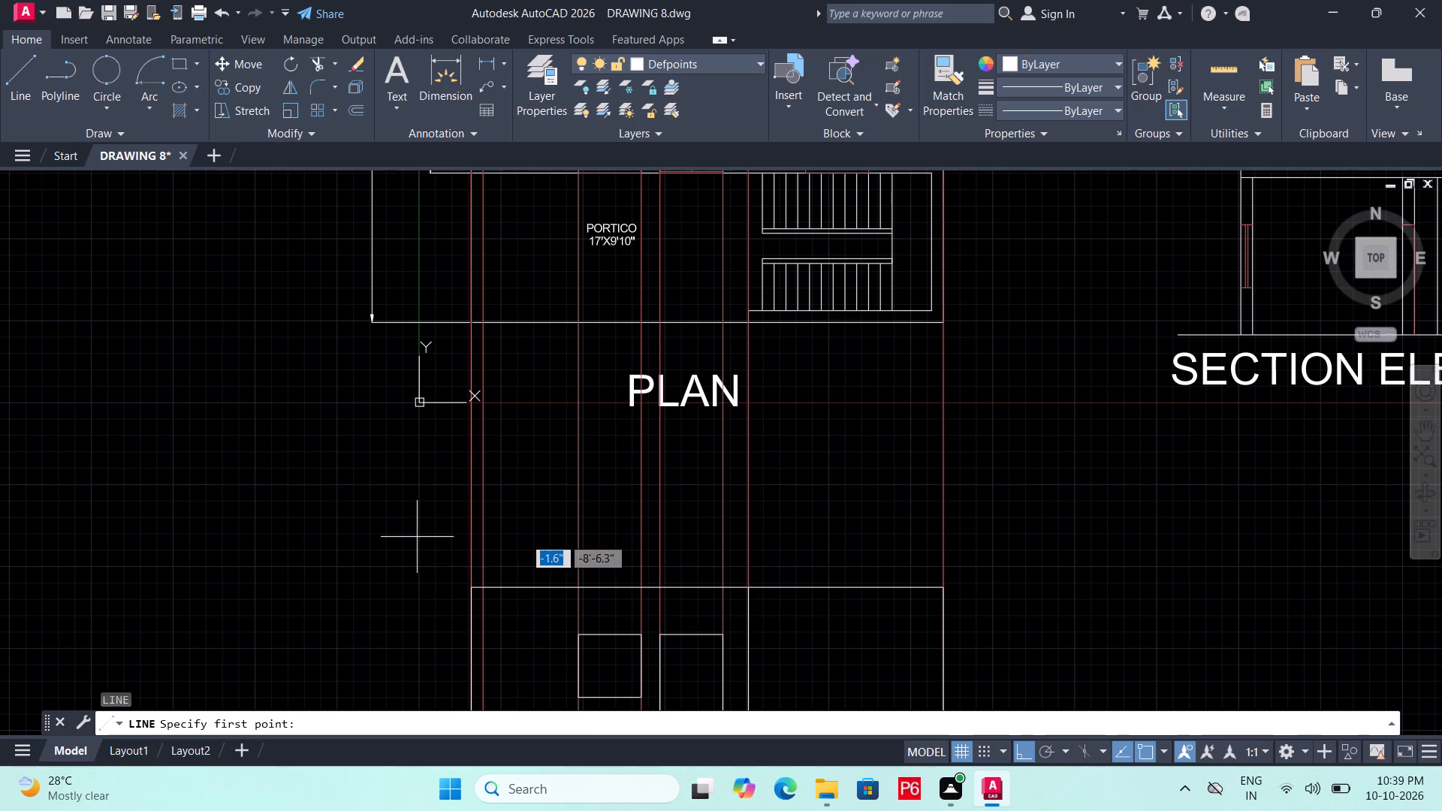
click(417, 537)
click(965, 522)
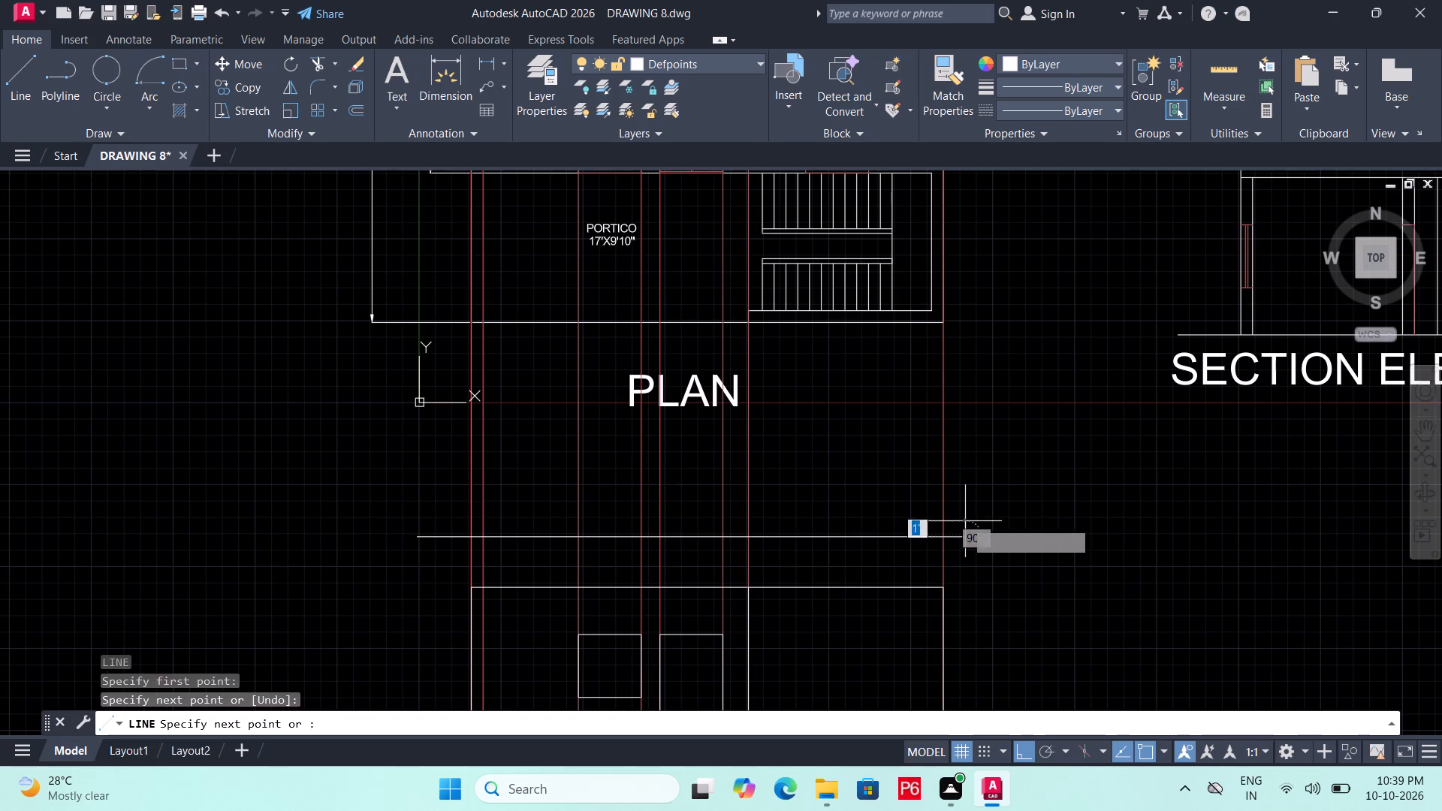
key(Escape)
Trim the projection lines between the cutting line and the top of the front elevation.
middle_click(739, 552)
text(TR)
key(space)
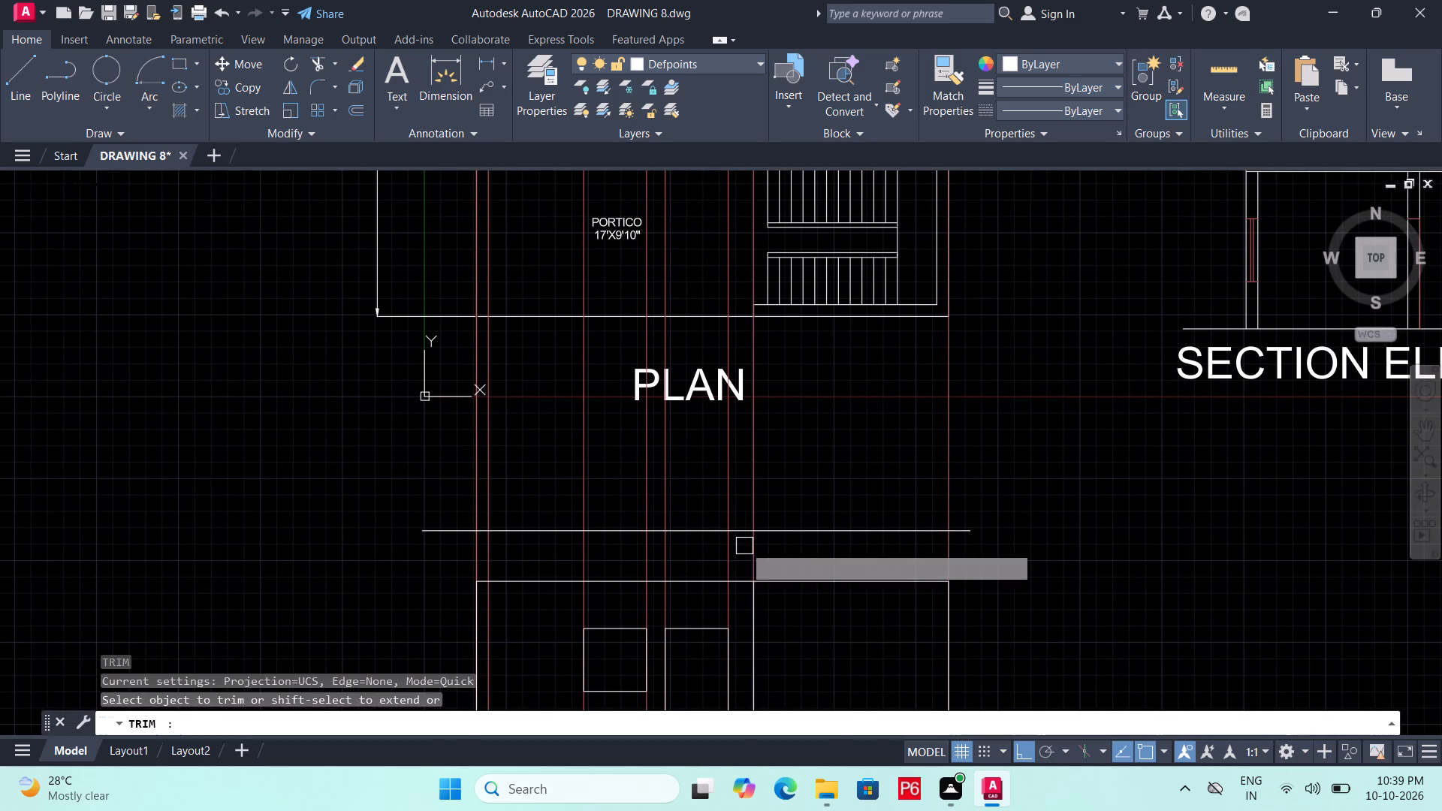
key(space)
click(977, 550)
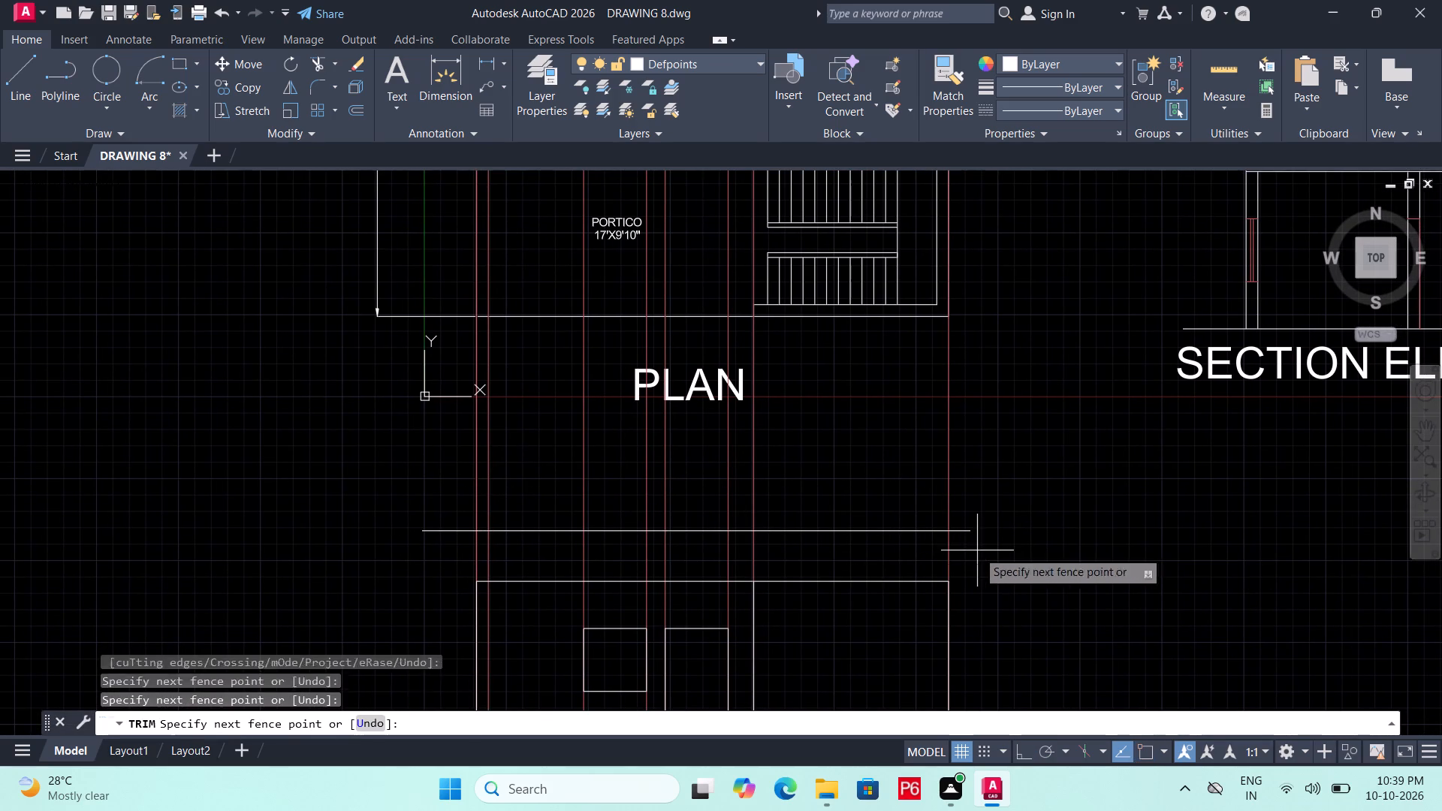
click(394, 554)
key(Escape)
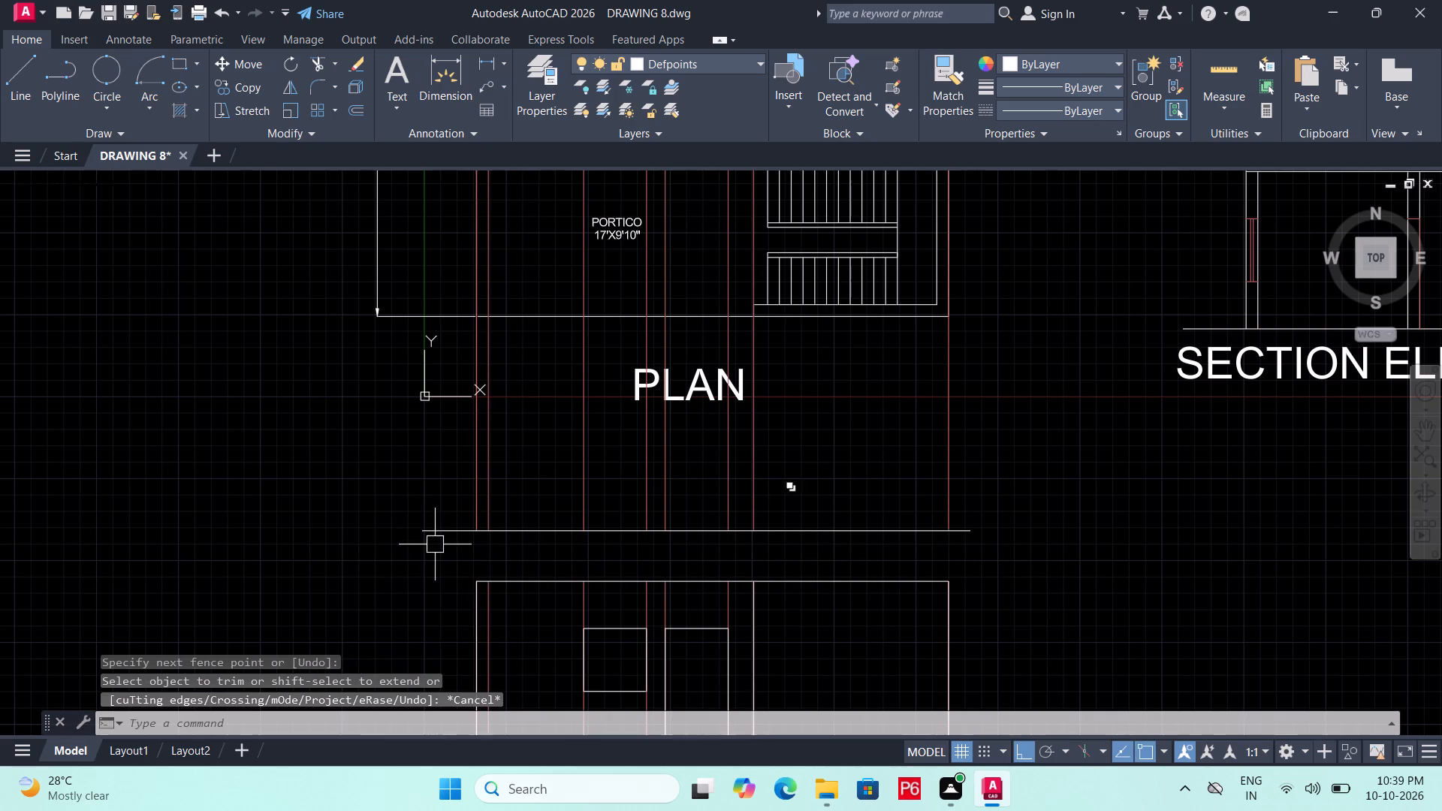
Erase the projection lines running up through the plan from the cutting line, and save the drawing.
click(1009, 465)
double_click(410, 499)
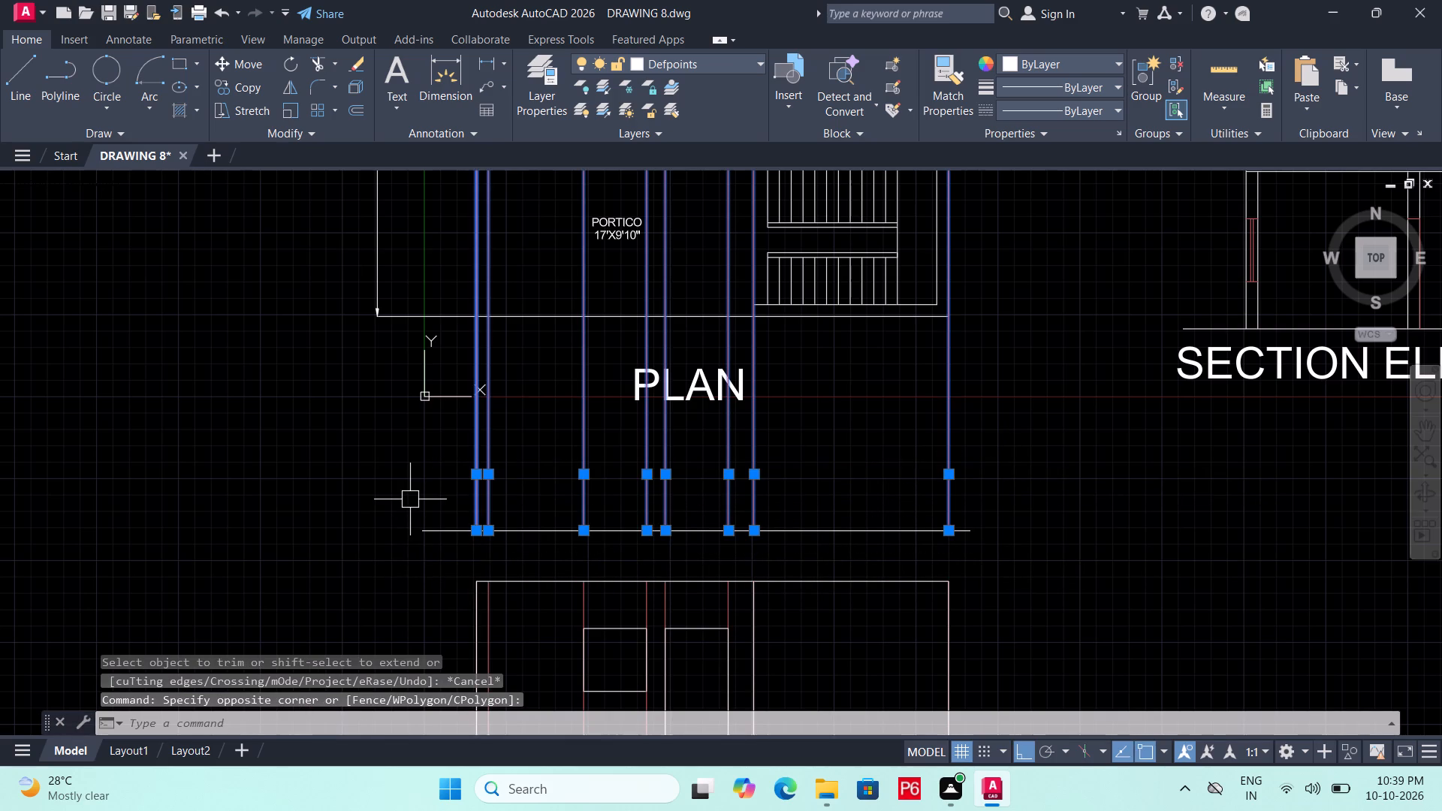
key(Delete)
middle_drag(697, 443, 742, 310)
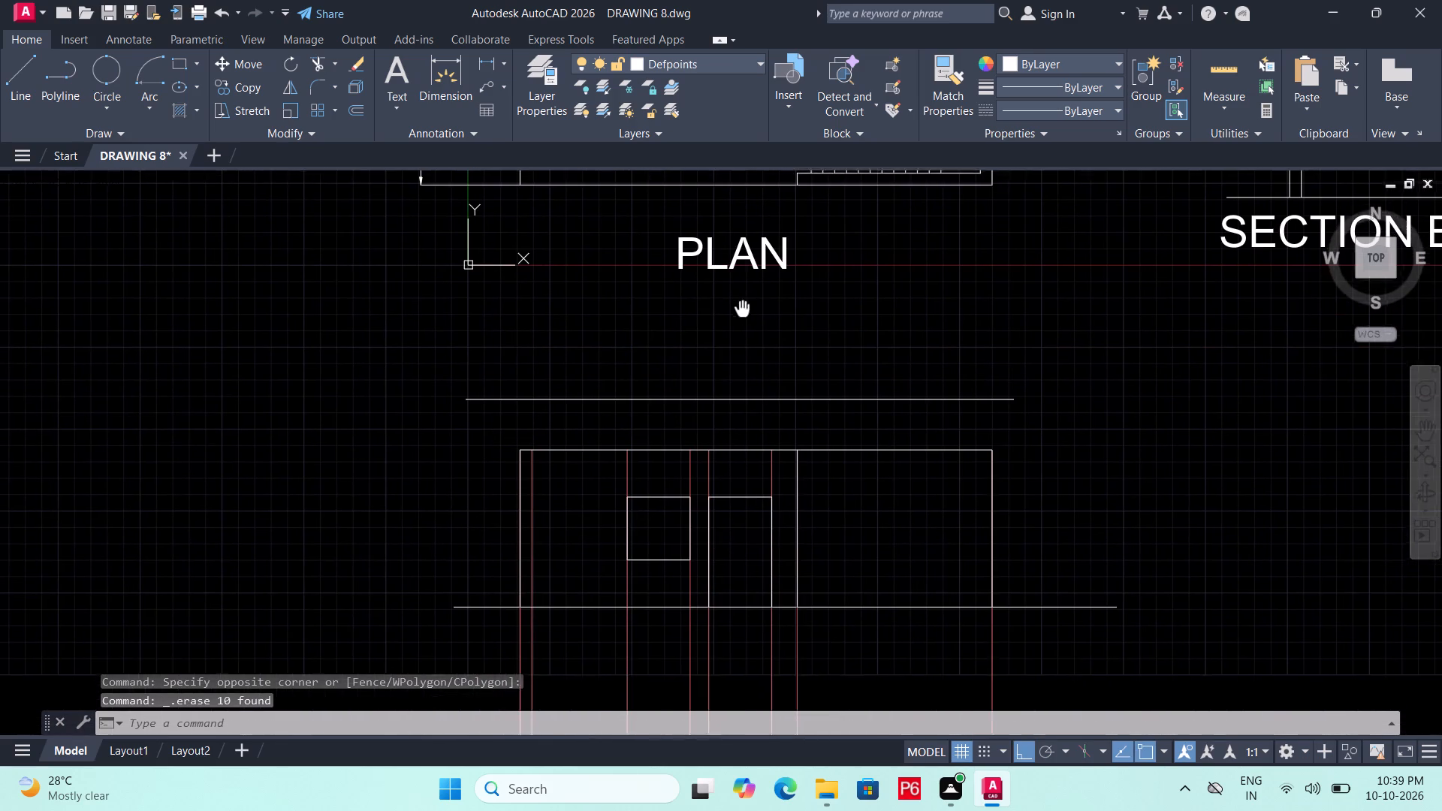
key(ctrl+s)
key(ctrl+s)
Erase the horizontal cutting line above the elevation.
click(784, 395)
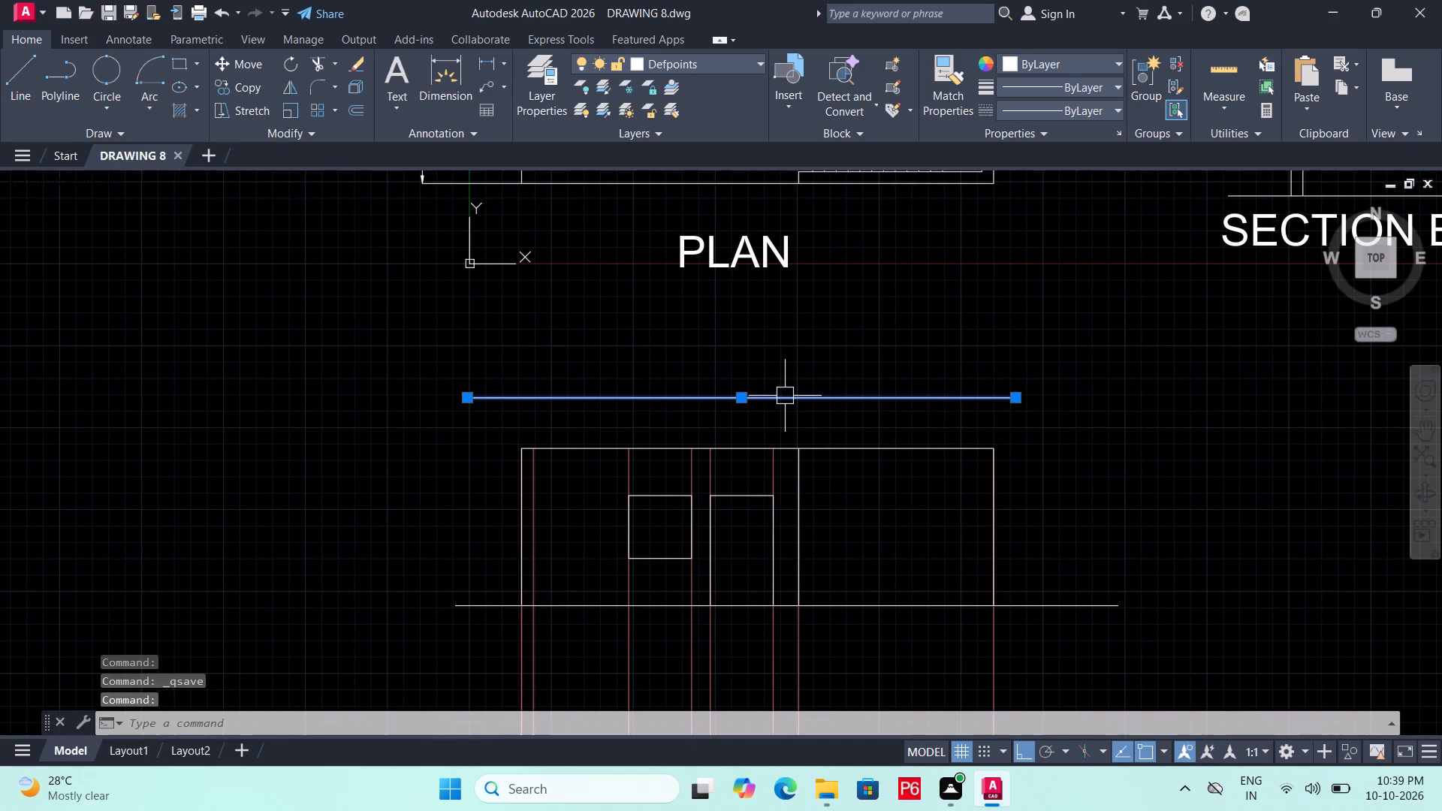
key(Delete)
Draw a horizontal cutting line across the projection lines just below the elevation's ground line.
middle_drag(810, 415, 821, 305)
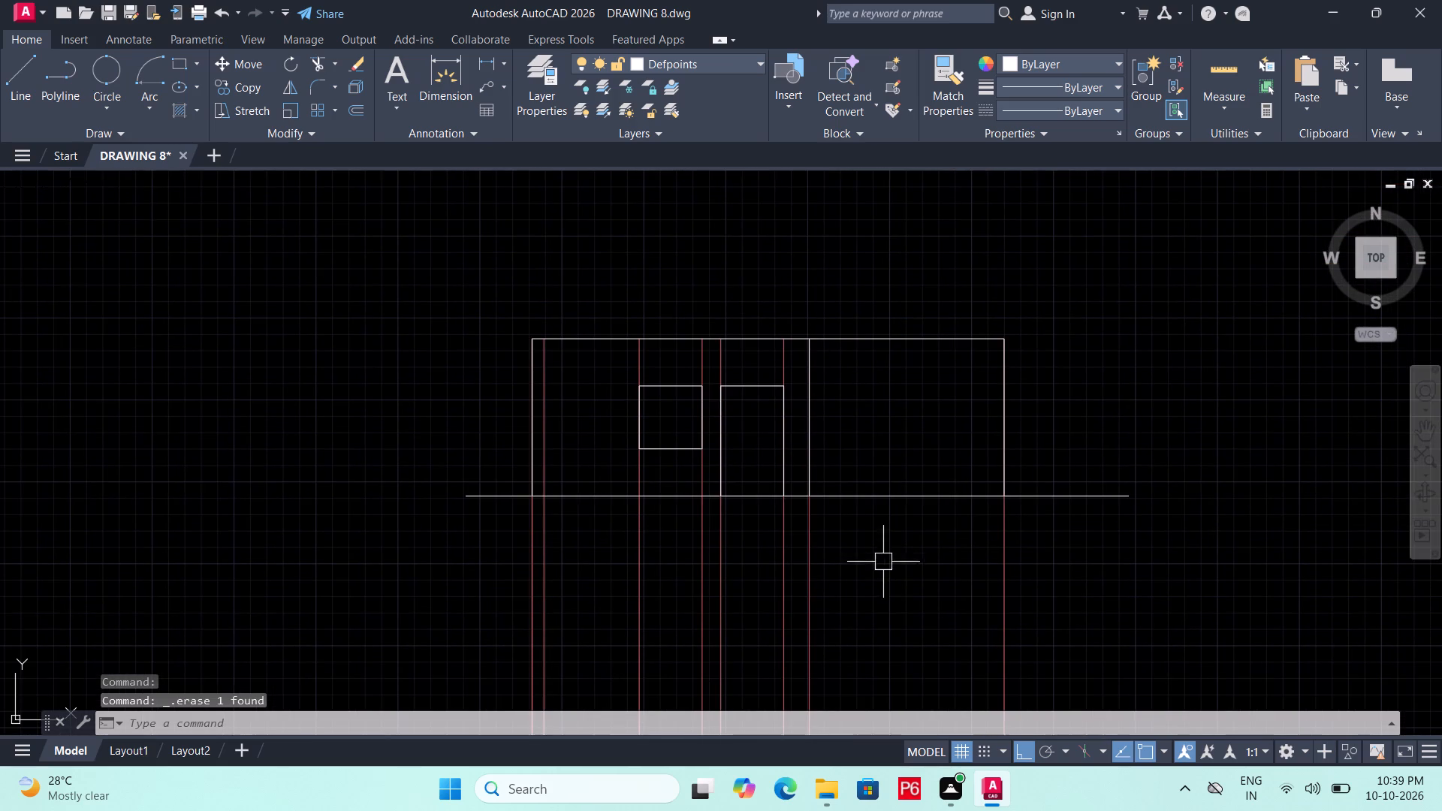
text(L)
key(space)
click(1085, 550)
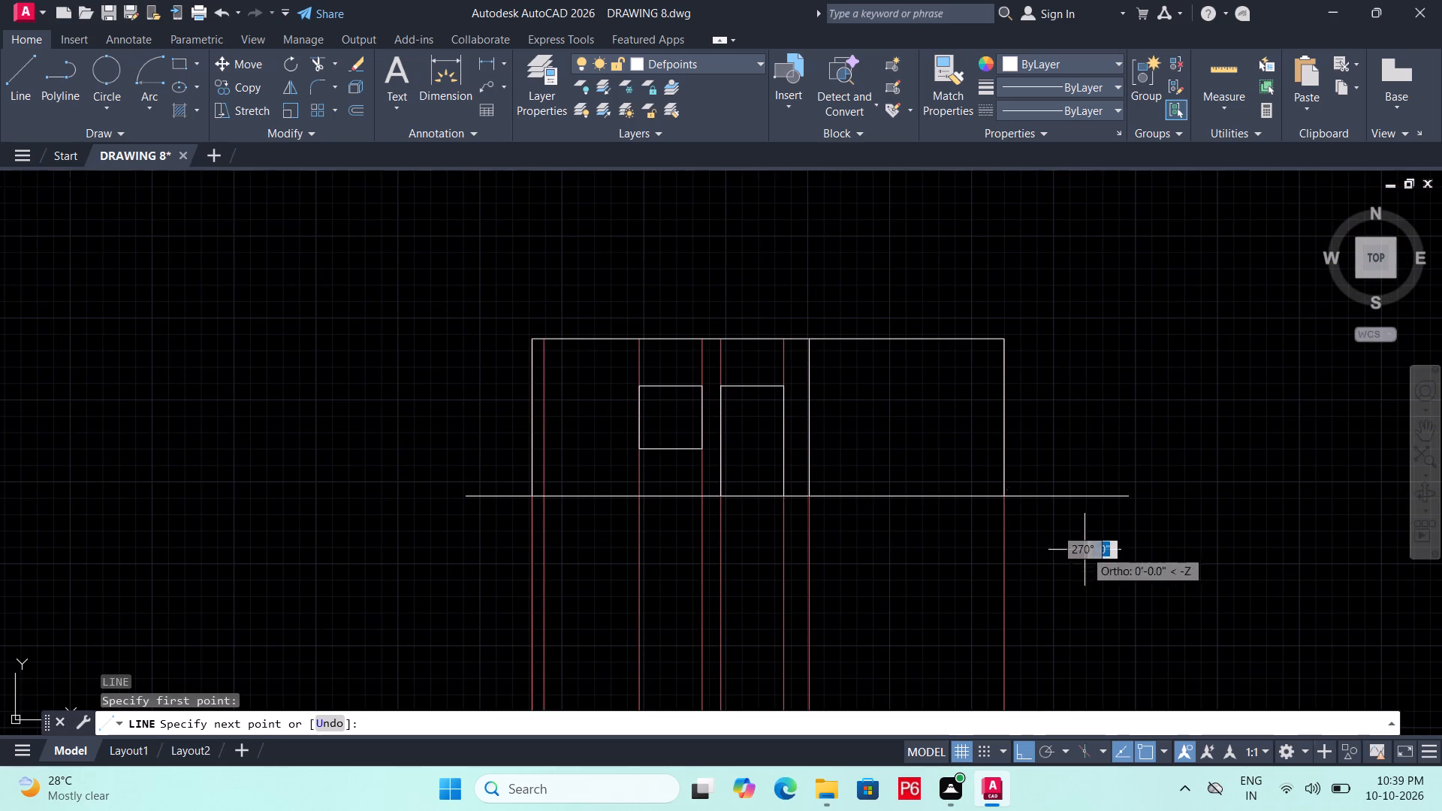
click(463, 550)
key(Escape)
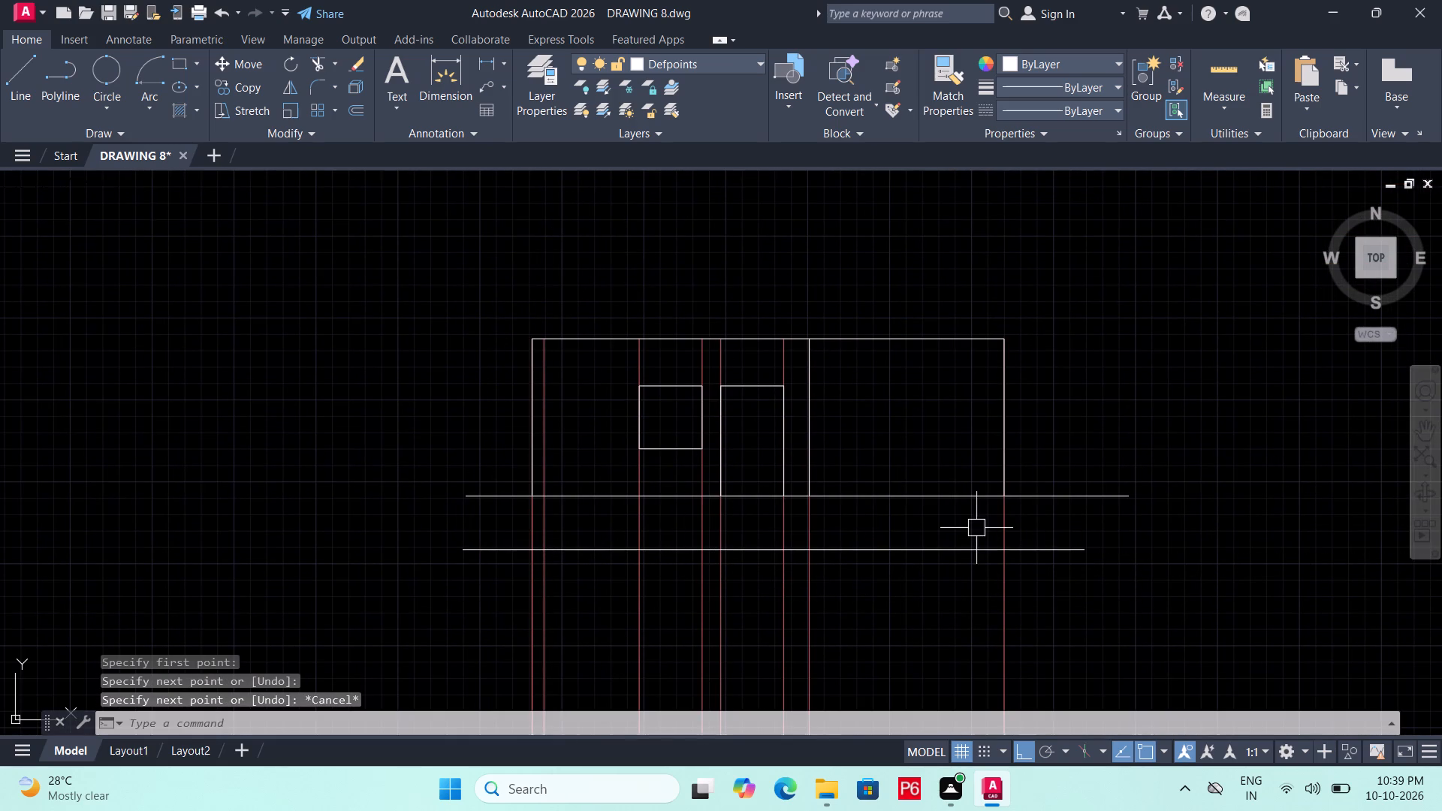
Trim the projection lines between the ground line and the cutting line below it.
text(TR)
key(space)
click(1070, 512)
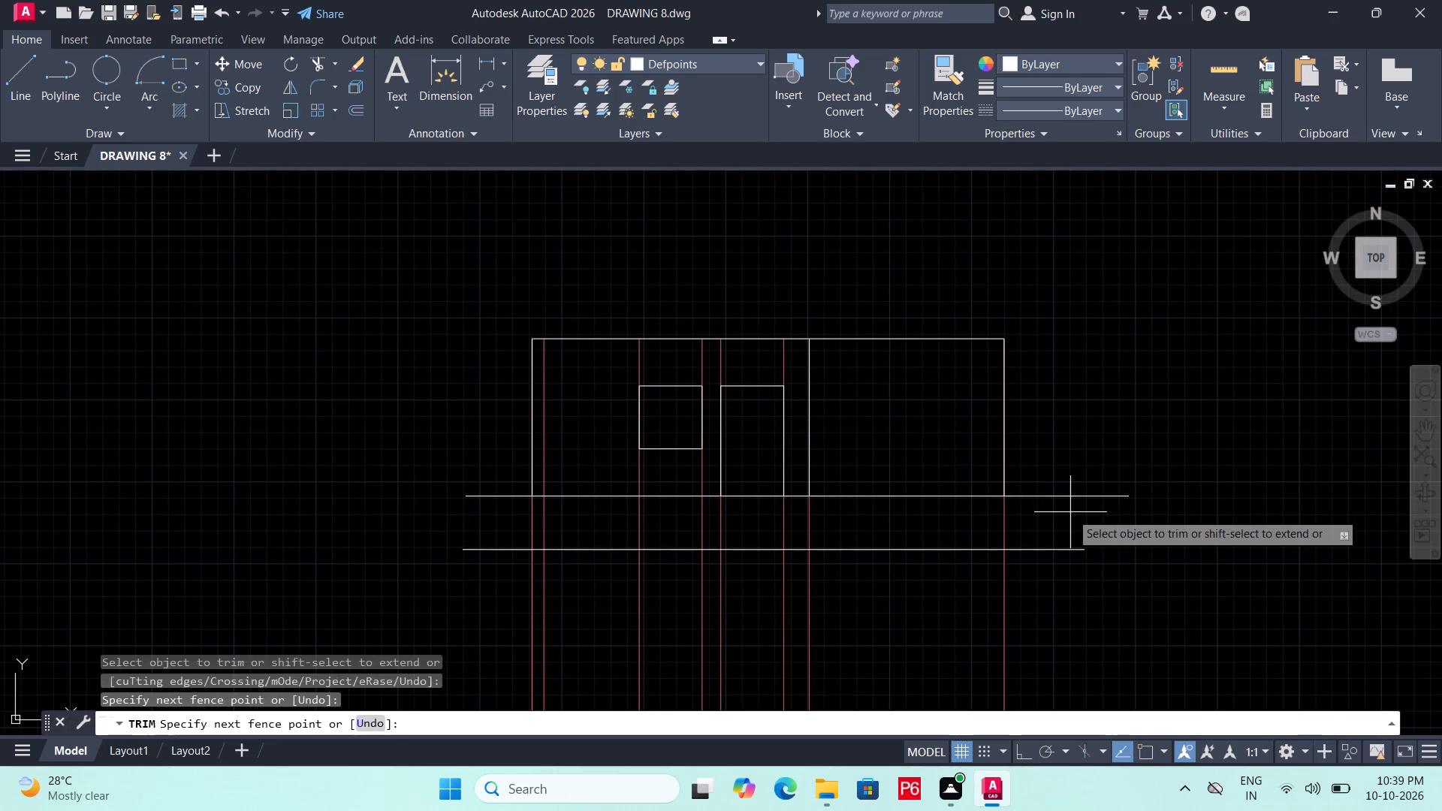
click(445, 530)
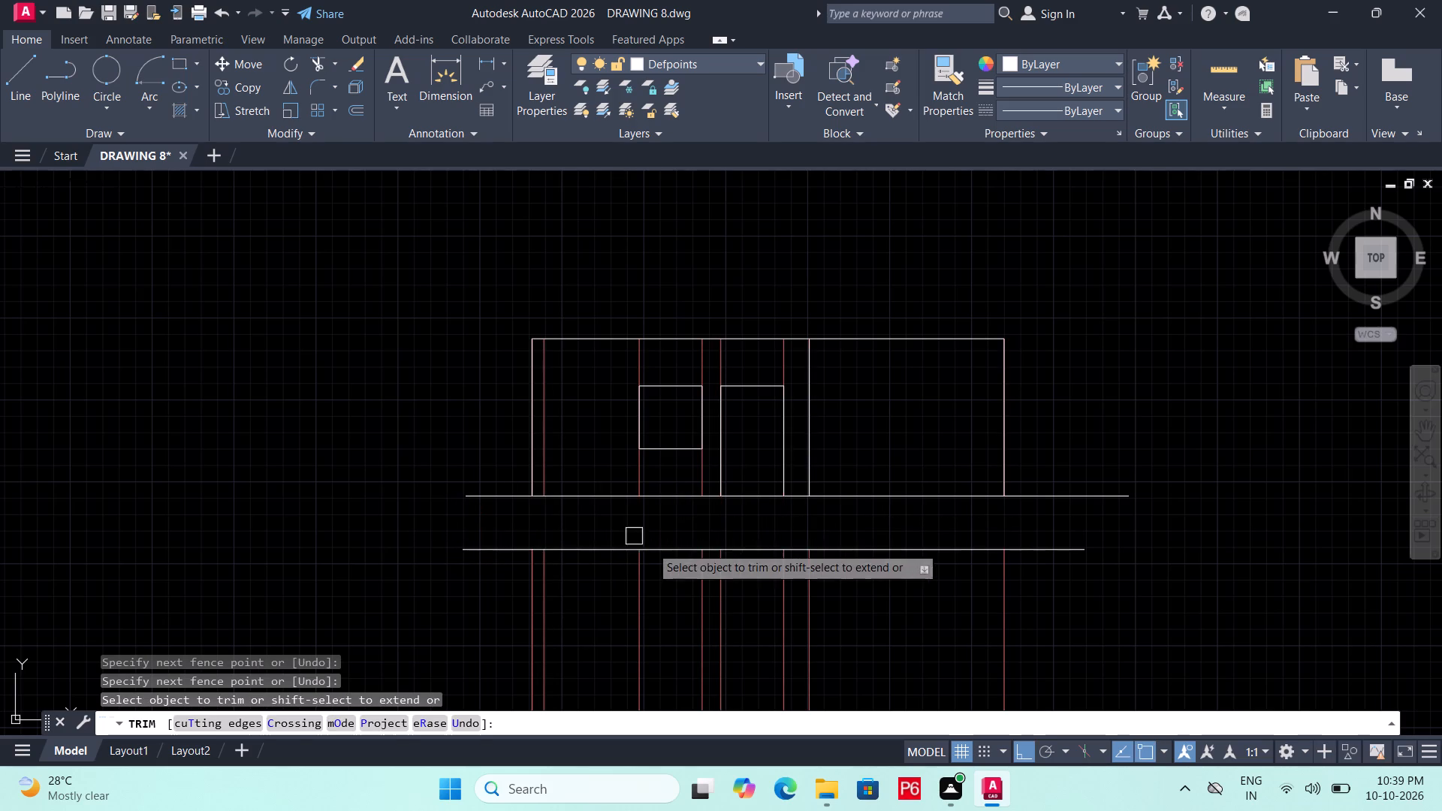
key(Escape)
Erase the horizontal cutting line below the ground line.
click(663, 549)
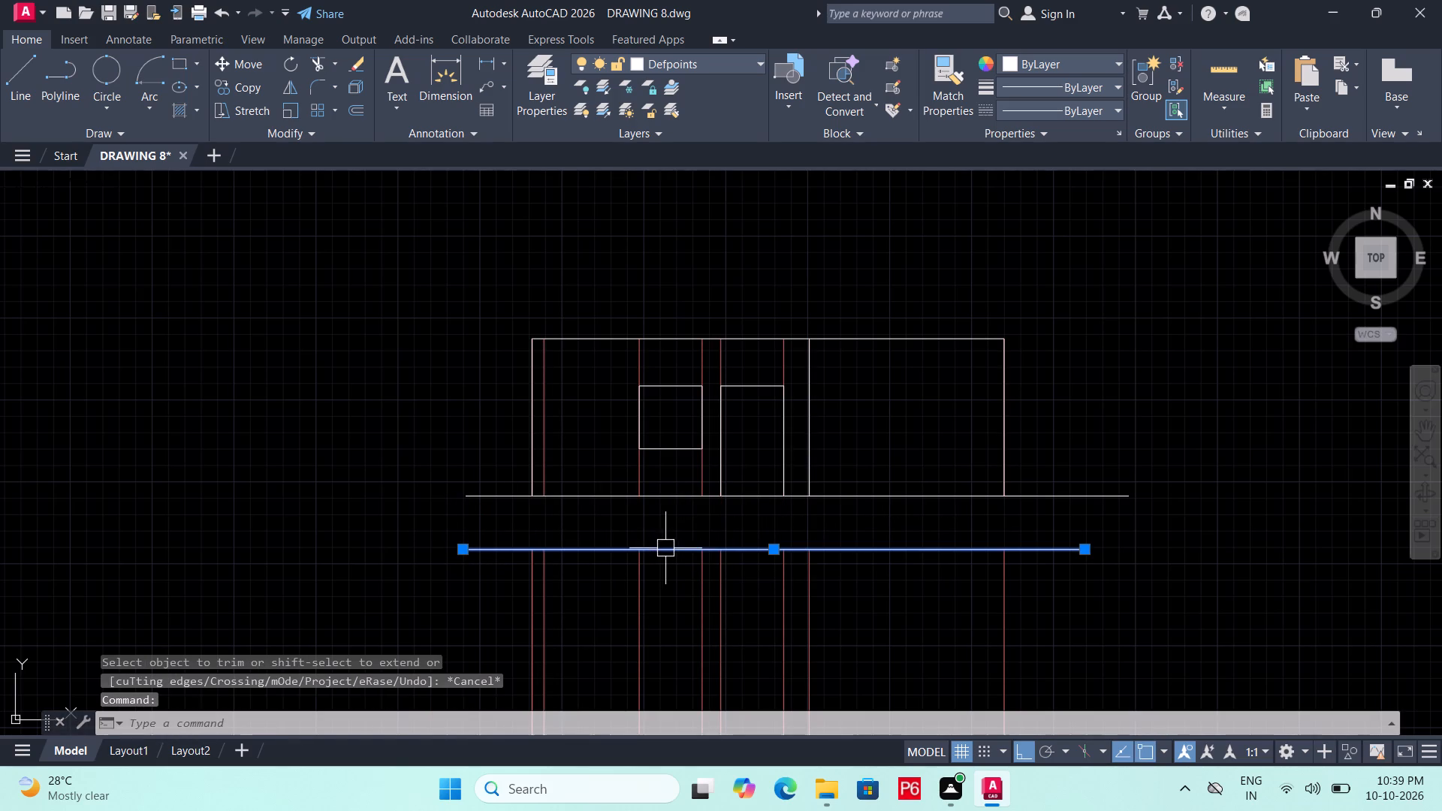
key(Delete)
Erase the leftover projection lines below the elevation's ground line.
click(1098, 588)
drag(1098, 588, 1082, 586)
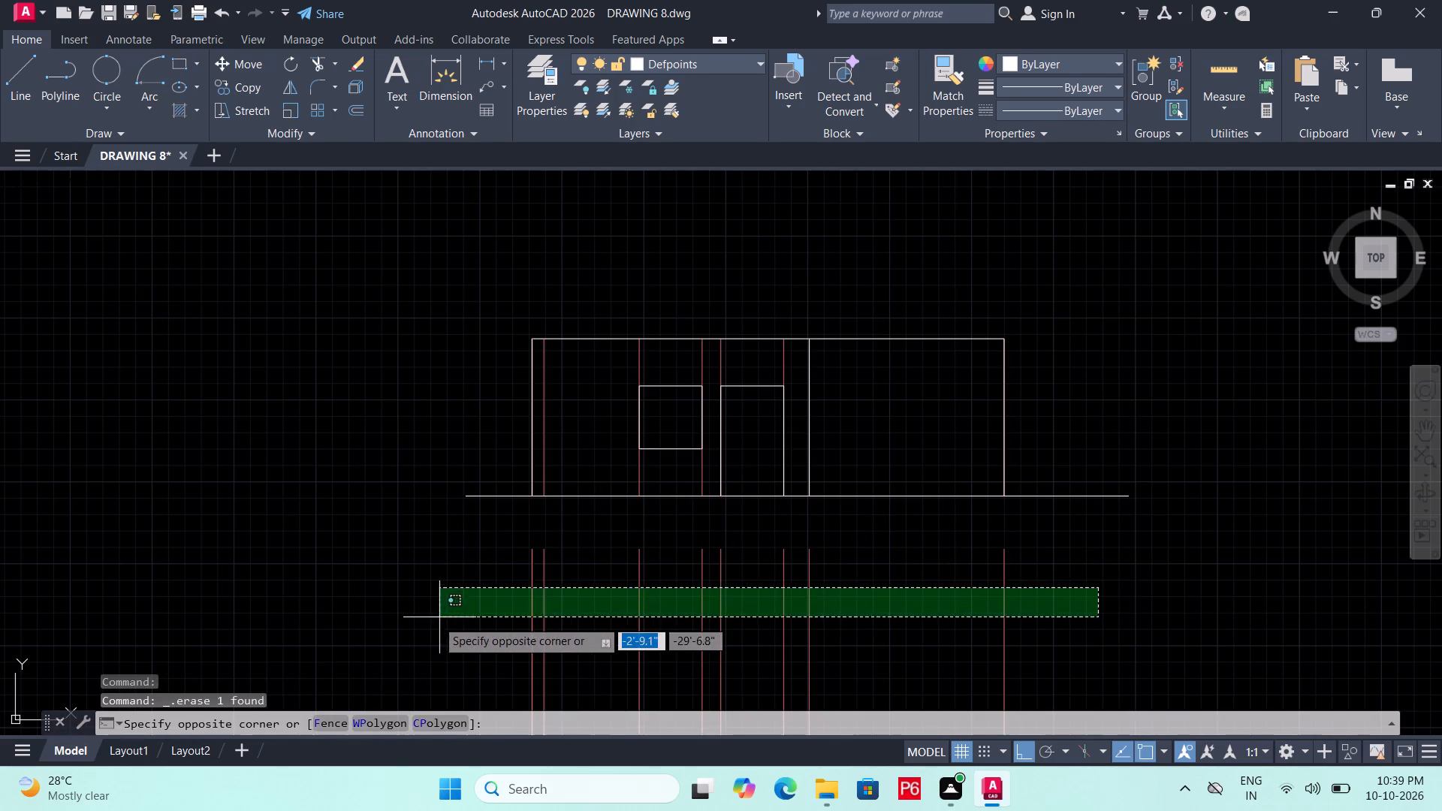
click(436, 620)
key(Delete)
Draw a vertical construction line through the lower stair flight's first line, on the portico side of the plan.
middle_drag(770, 499, 732, 604)
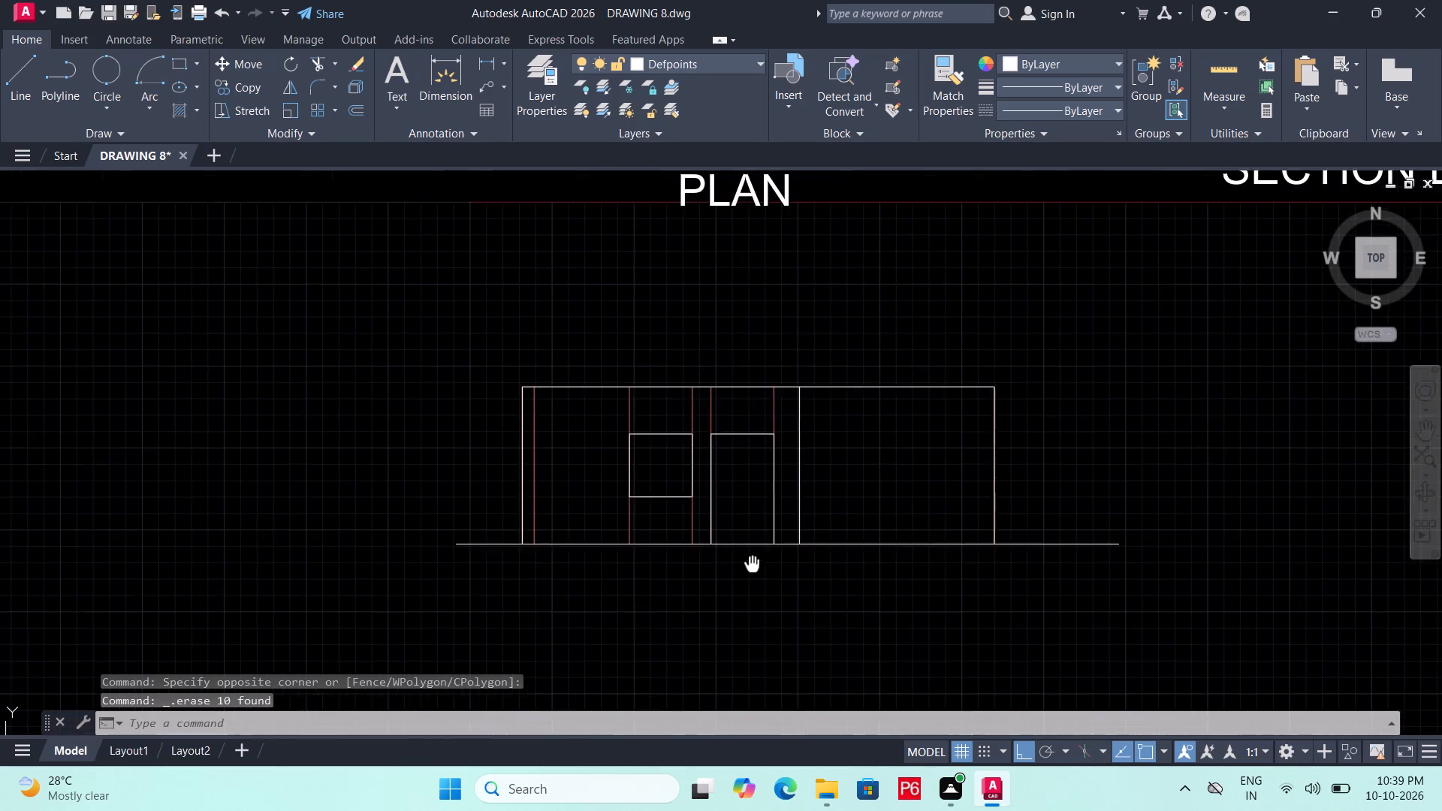
middle_drag(732, 604, 731, 608)
middle_drag(806, 472, 792, 614)
scroll(750, 268, up, 2)
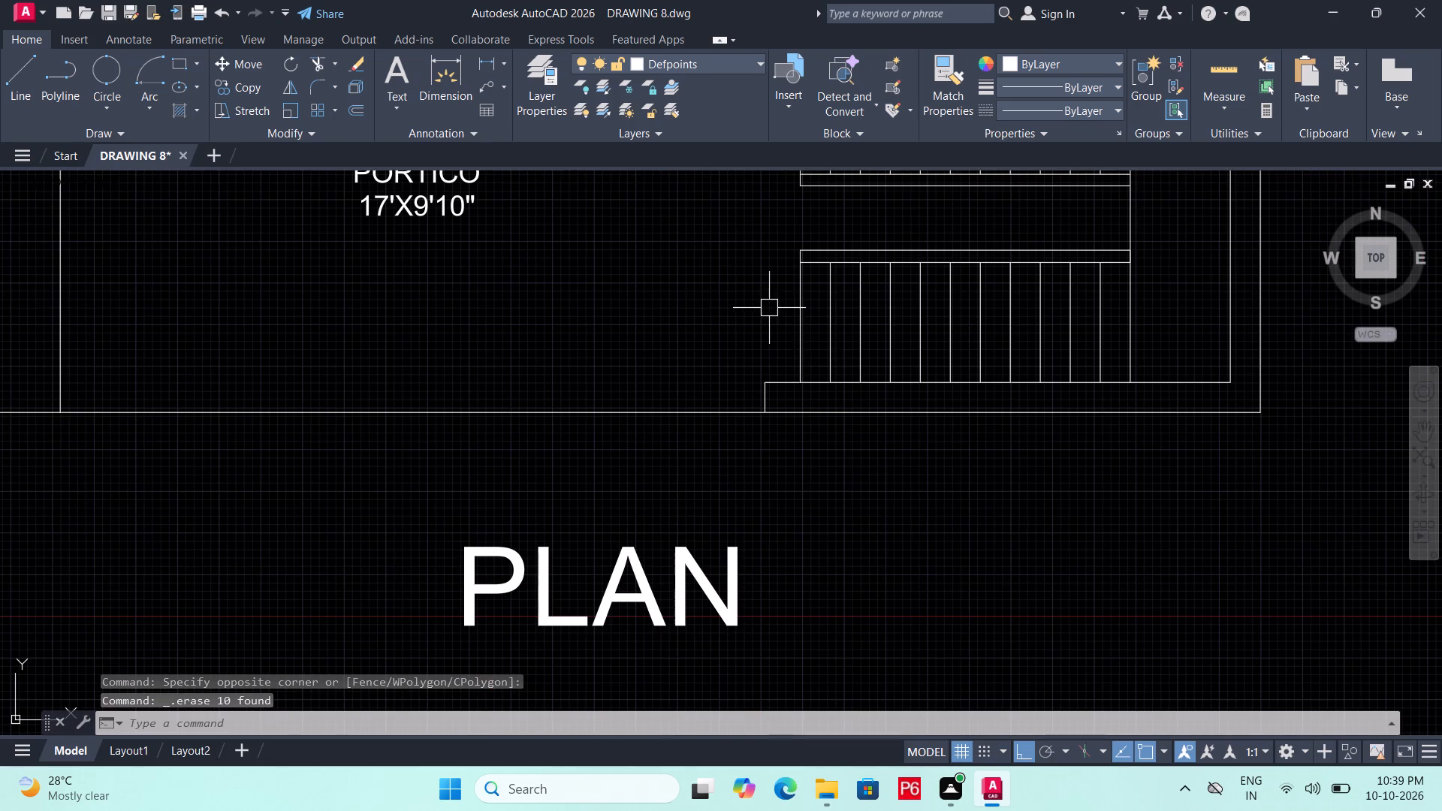
text(XL)
key(space)
click(806, 389)
click(802, 467)
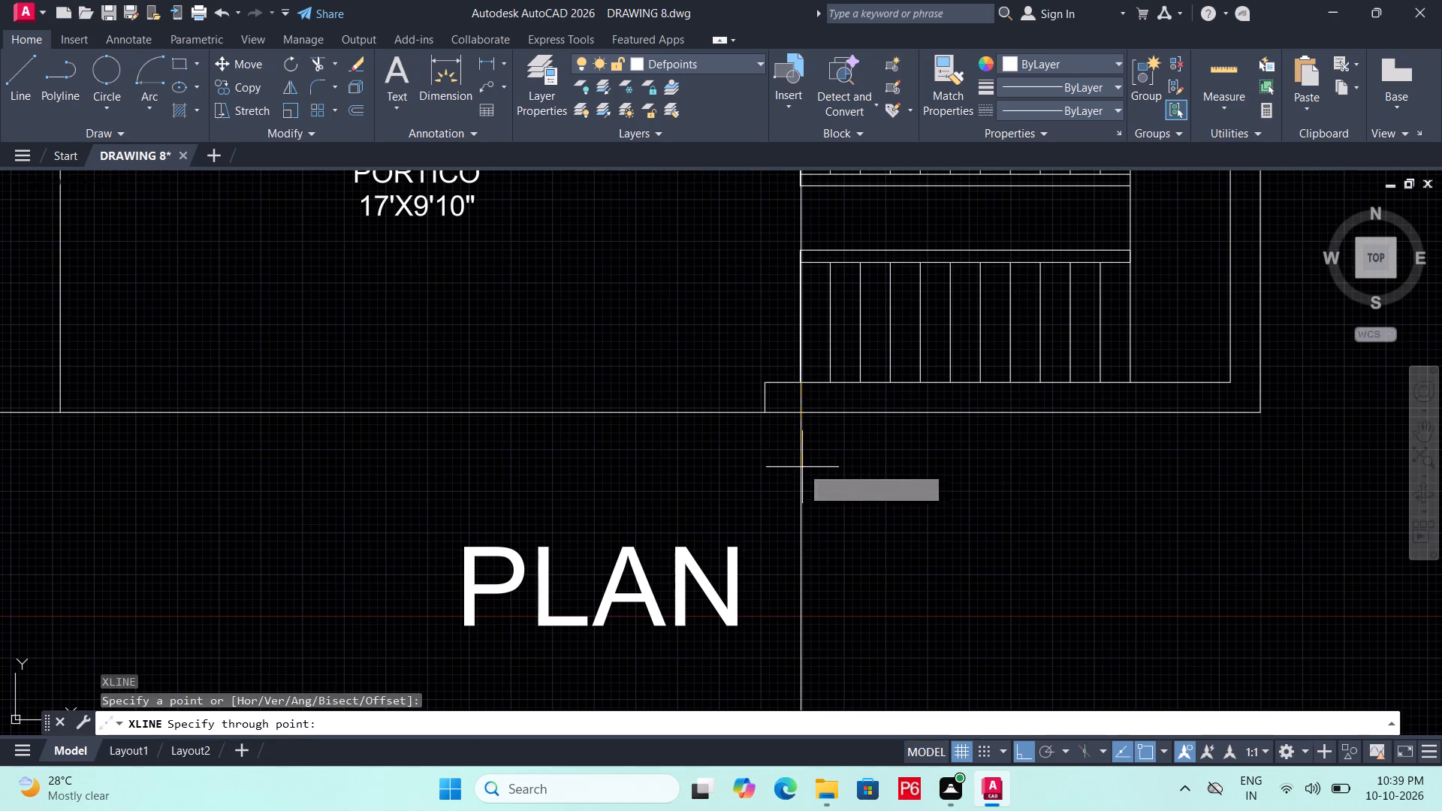
key(space)
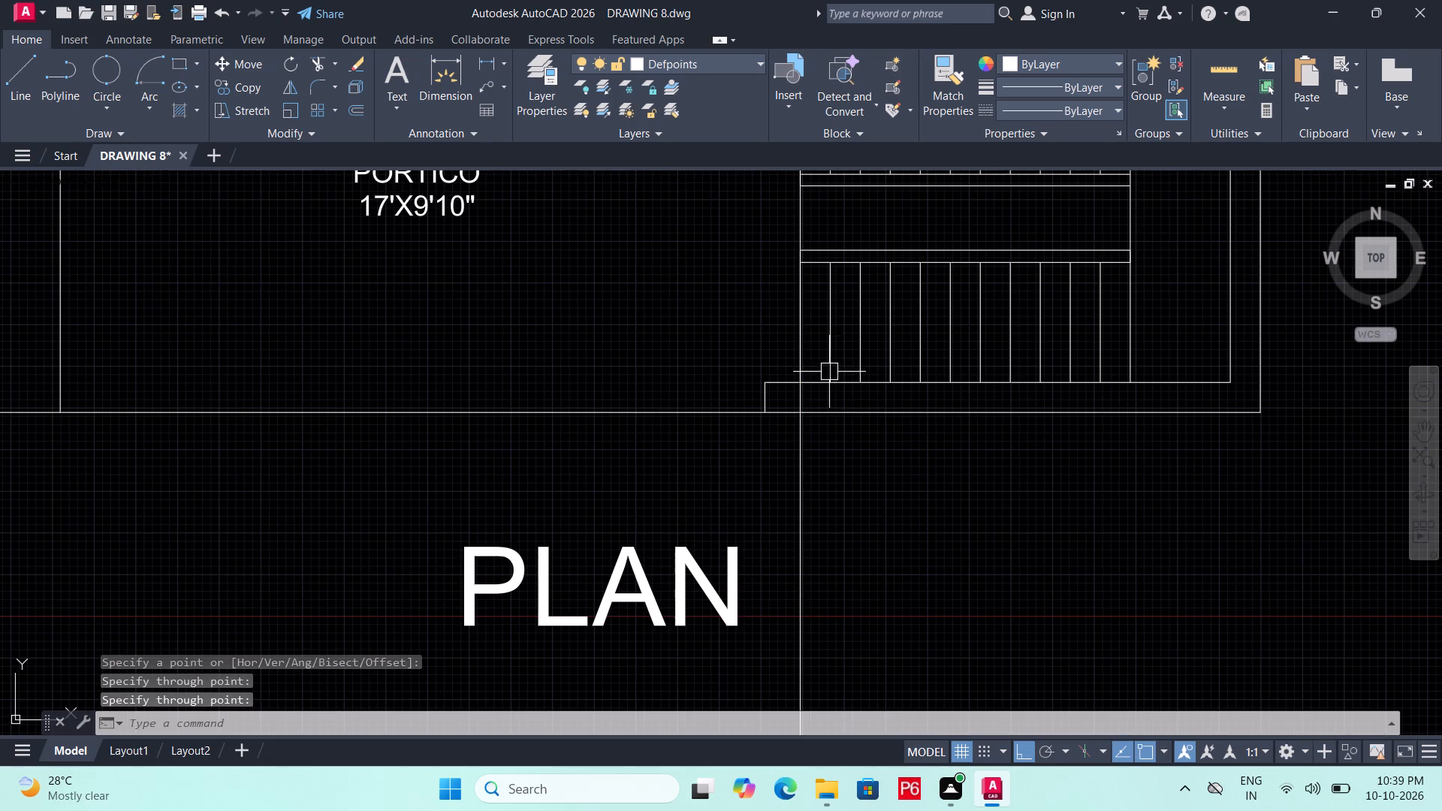
Draw vertical construction lines through the second and third step lines of the lower stair flight.
click(829, 379)
key(Escape)
text(XL)
key(space)
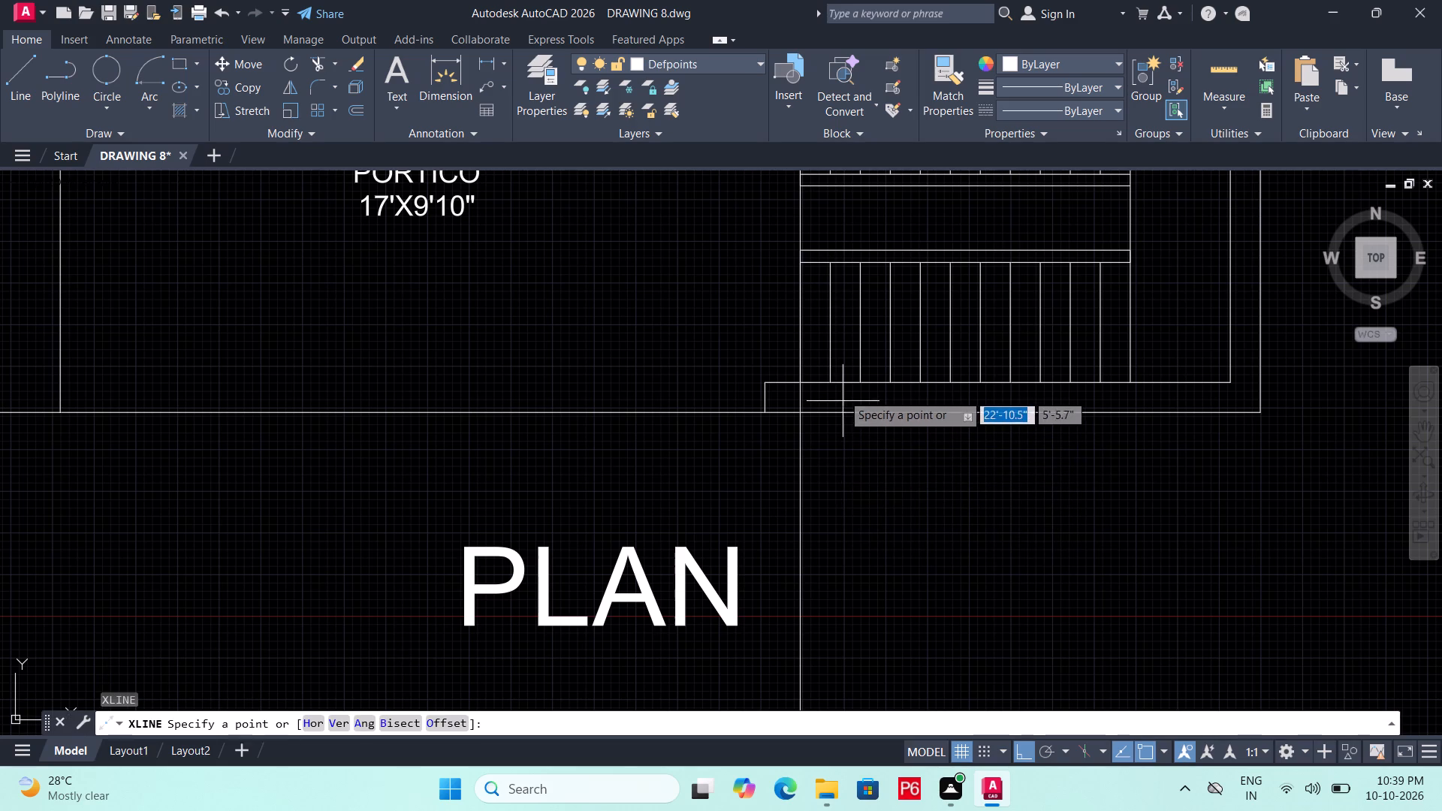
click(827, 382)
click(827, 490)
key(space)
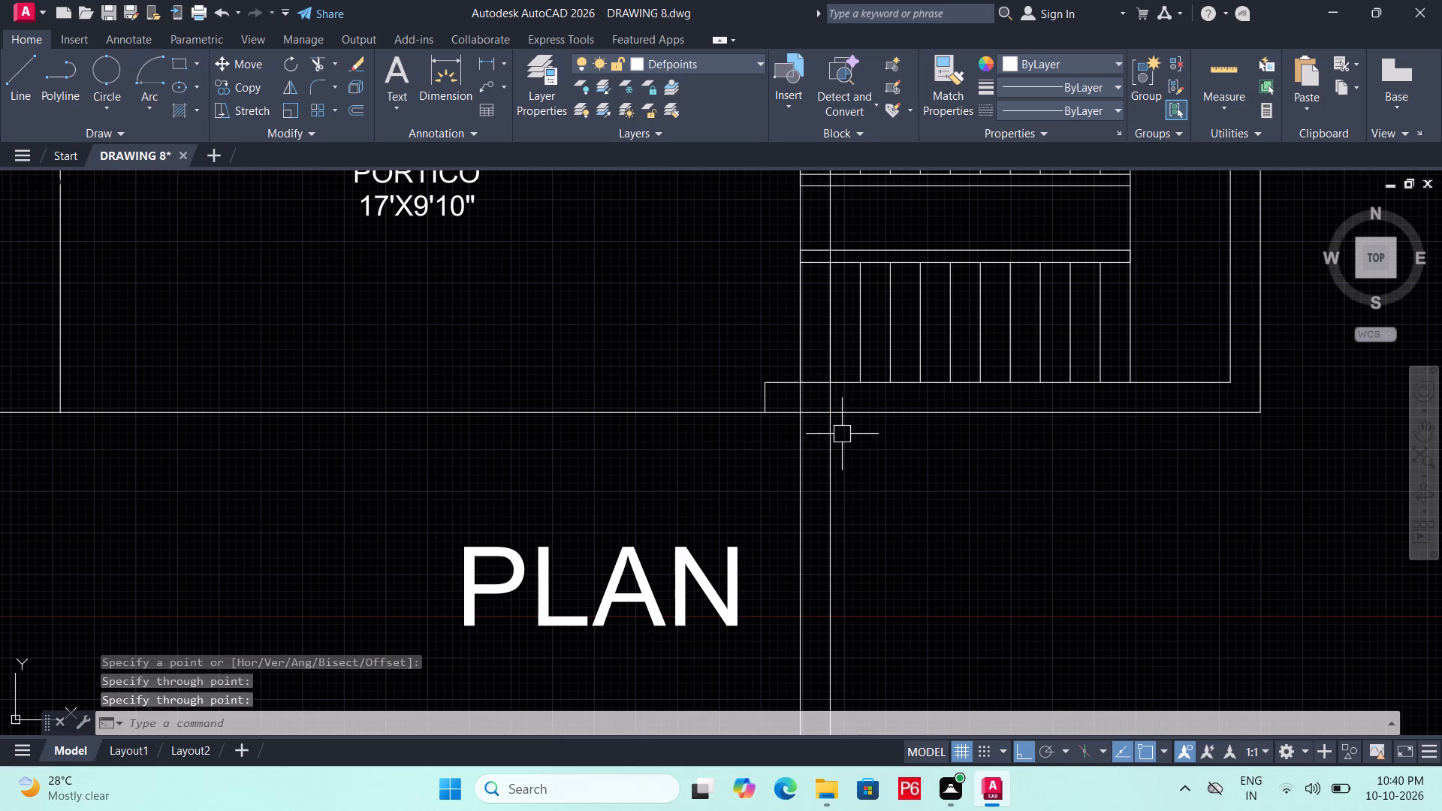
key(space)
click(858, 381)
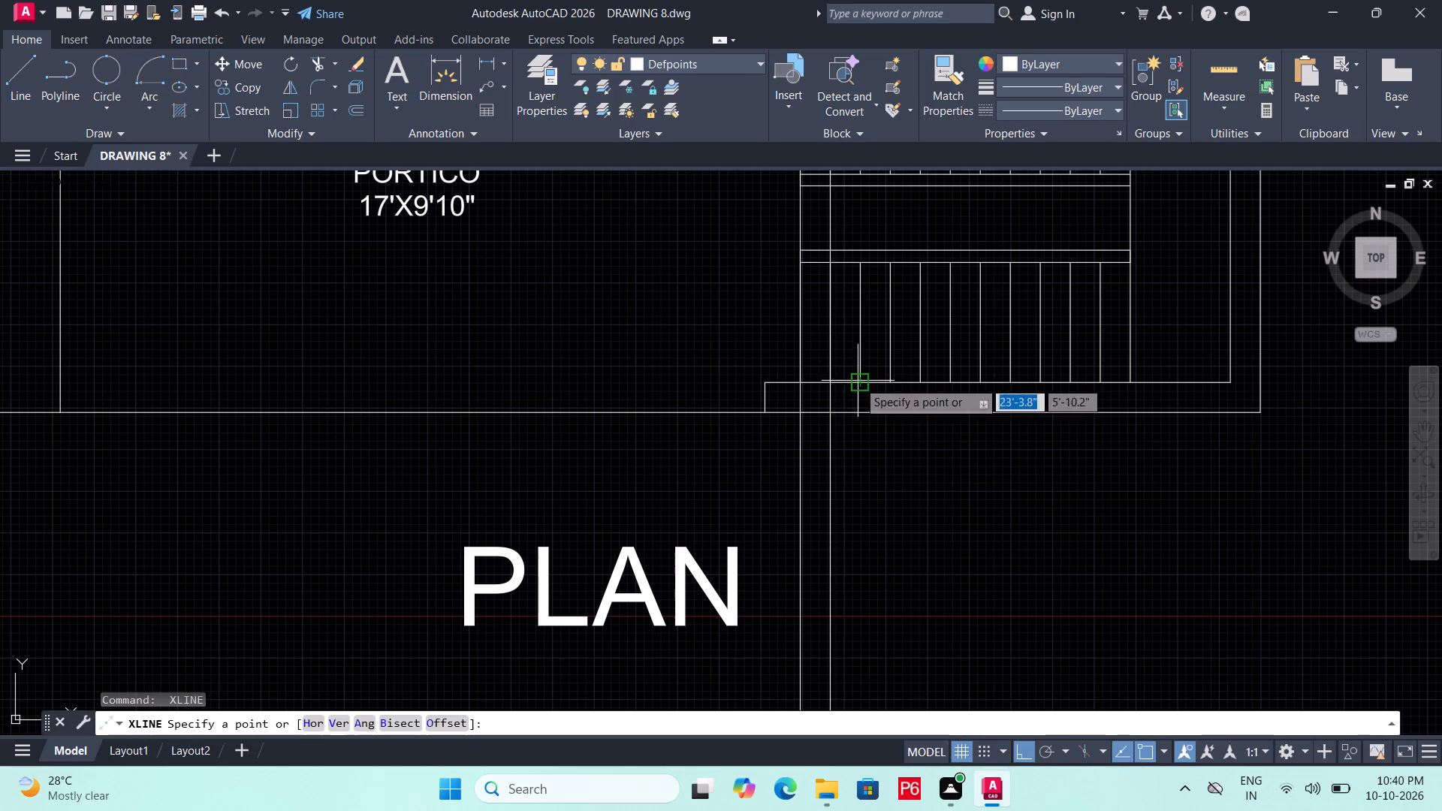
double_click(857, 483)
Draw a vertical construction line through the fourth step line of the lower stair flight.
key(space)
click(888, 378)
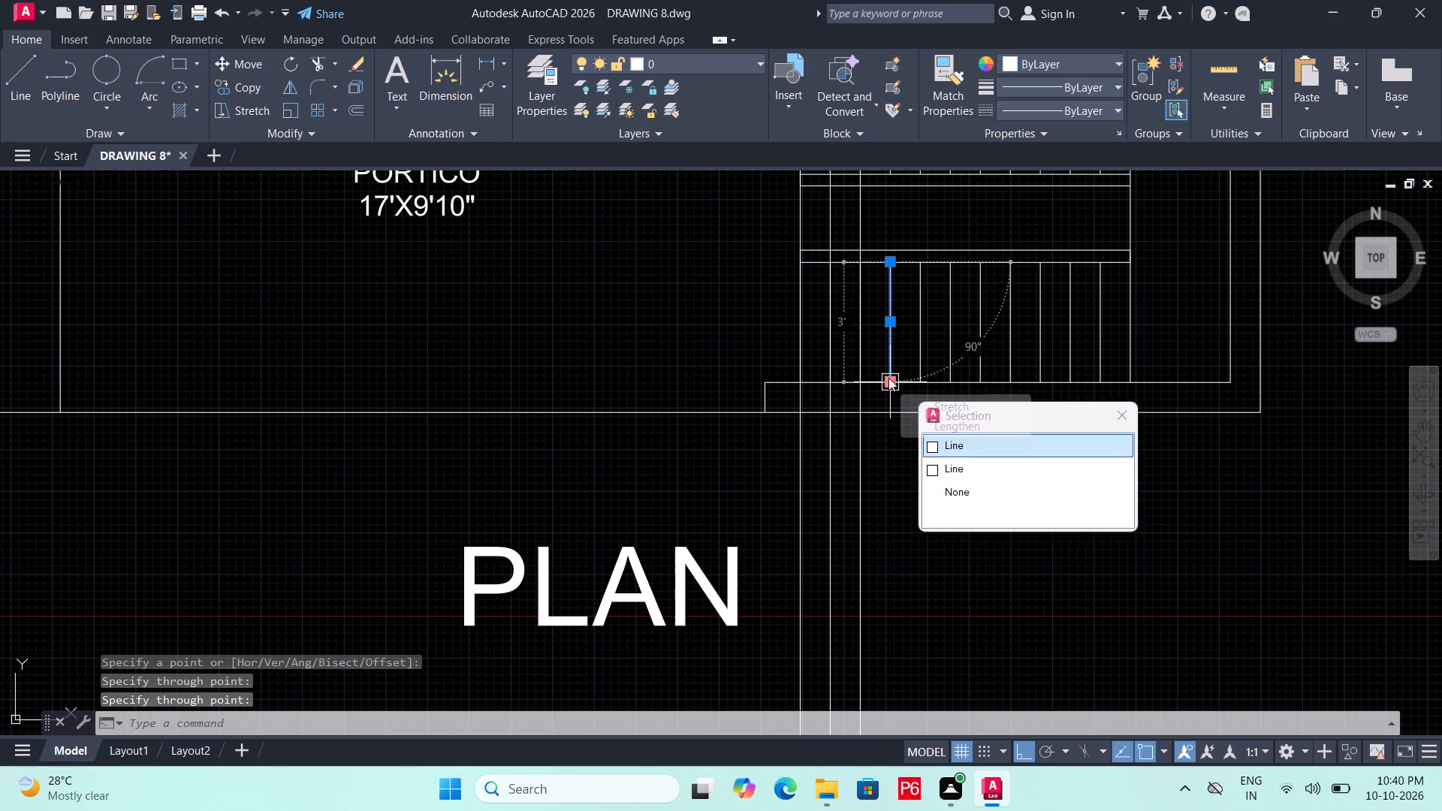
key(space)
key(Escape)
key(Escape)
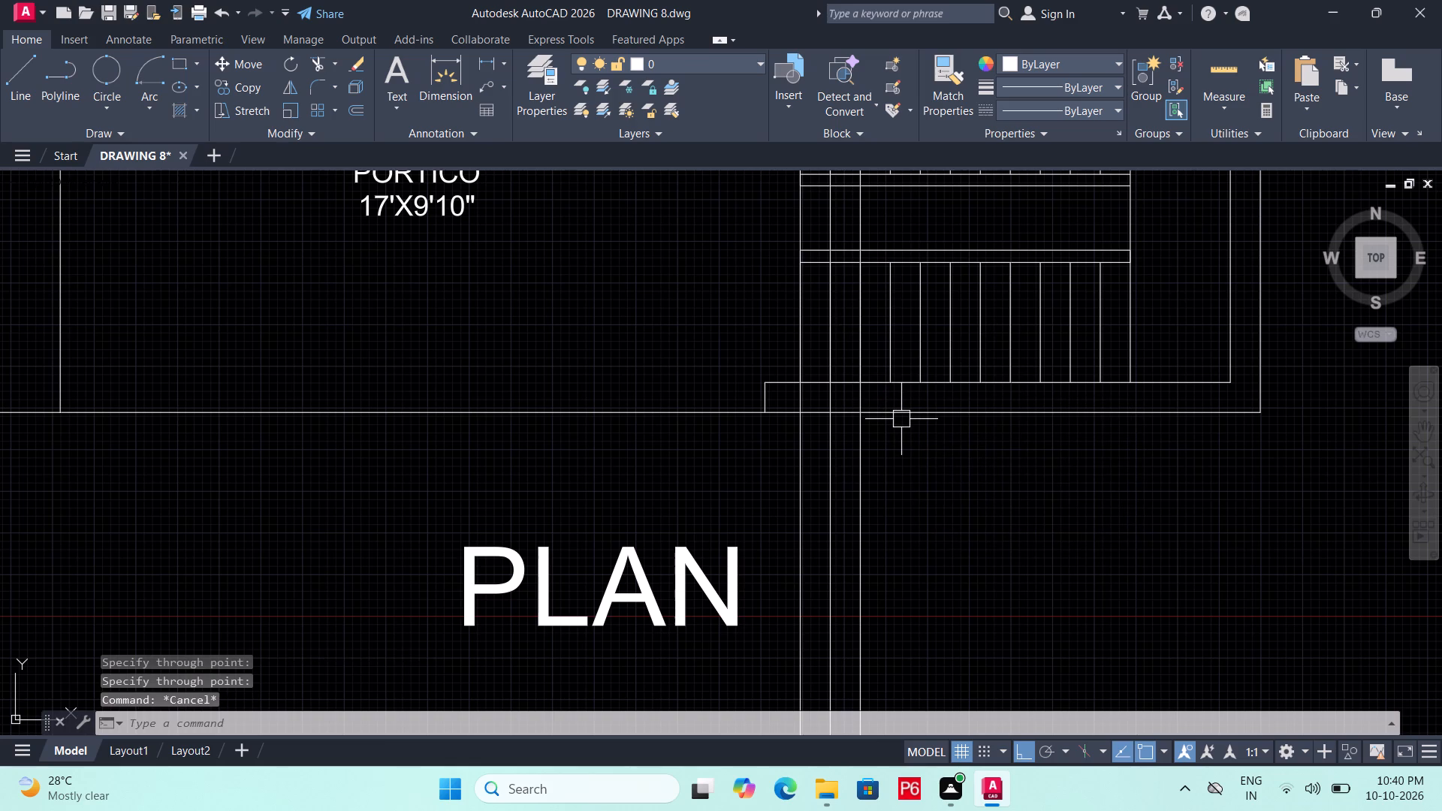
text(XL)
key(space)
key(space)
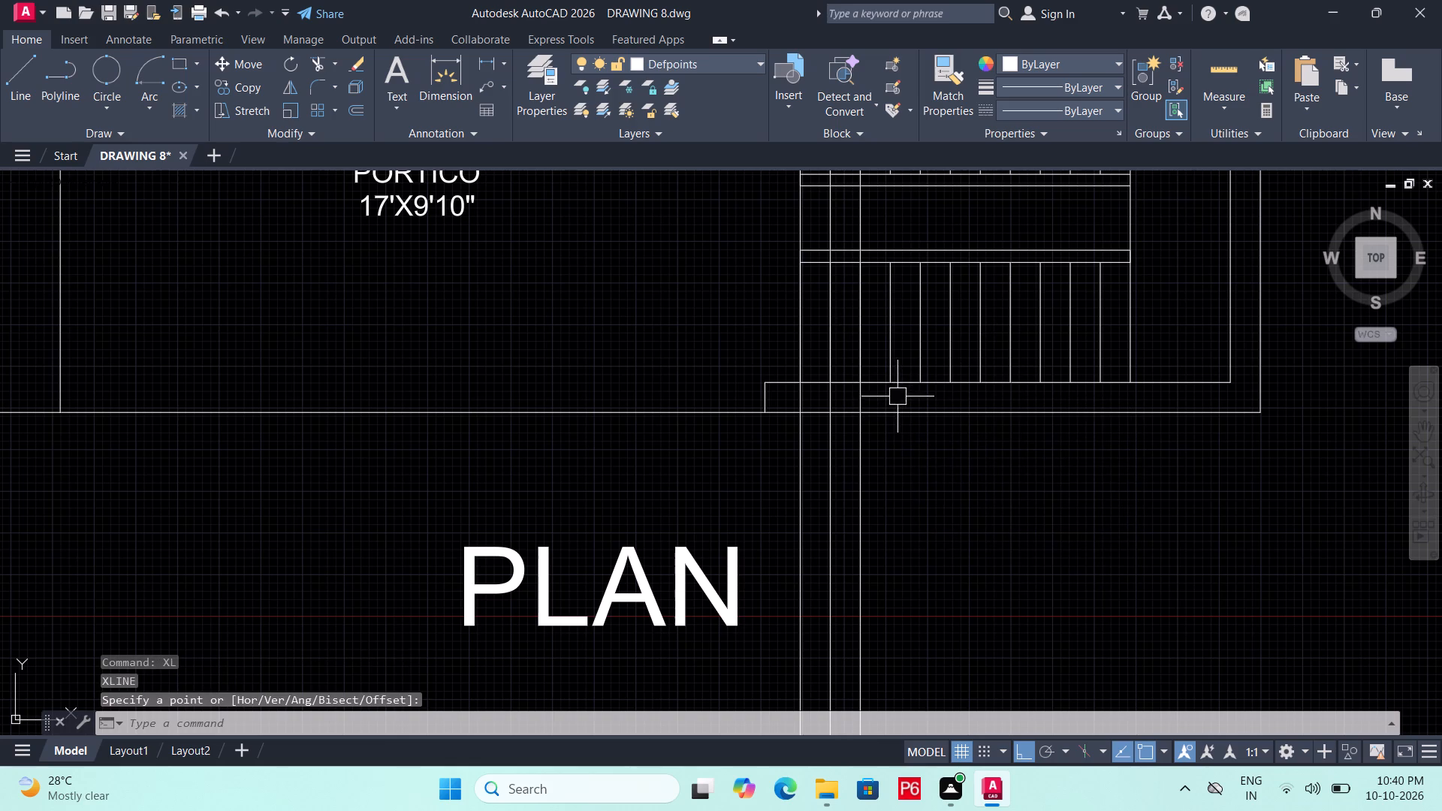
key(space)
click(891, 386)
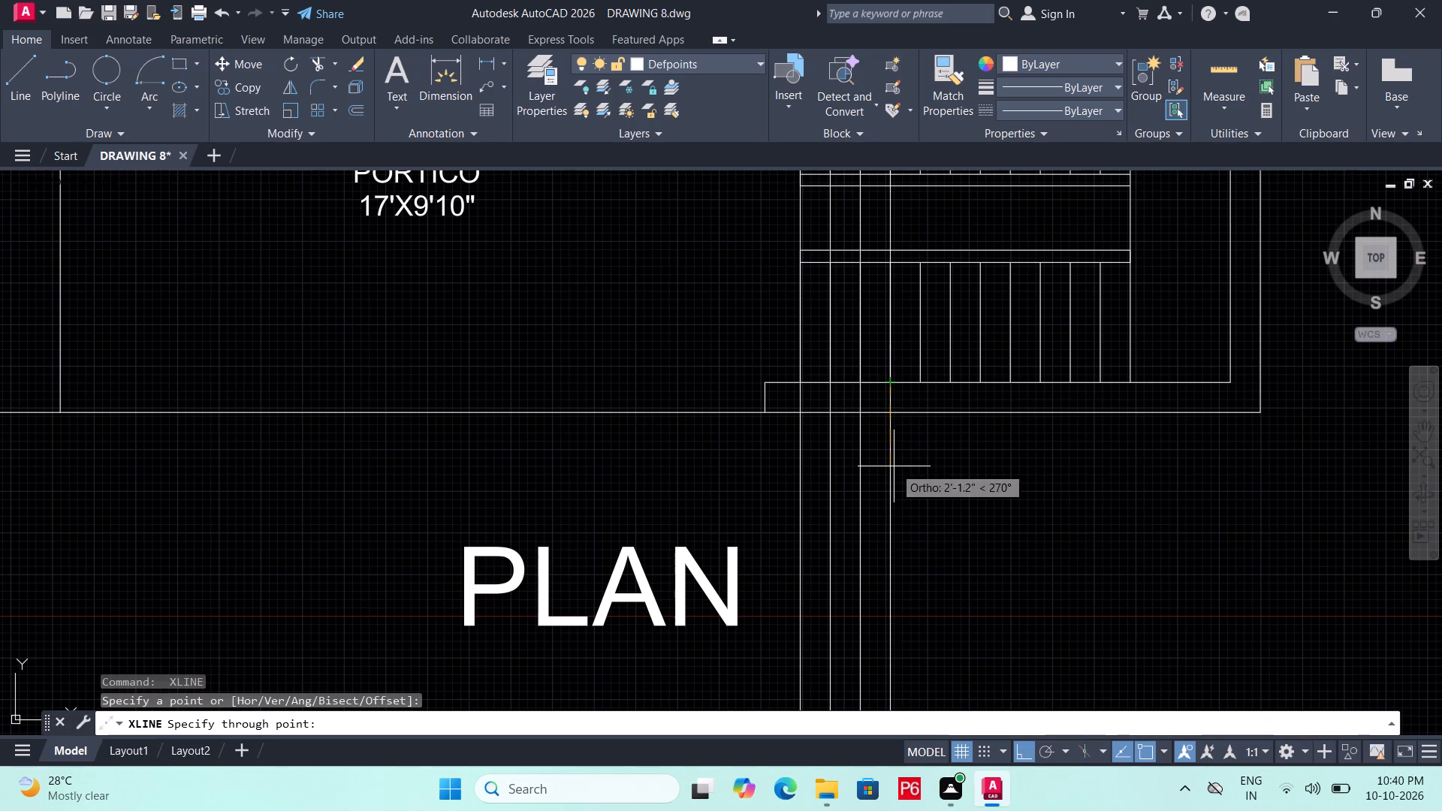
click(894, 466)
key(space)
Draw vertical construction lines through the fifth and sixth step lines of the lower stair flight.
key(space)
click(921, 386)
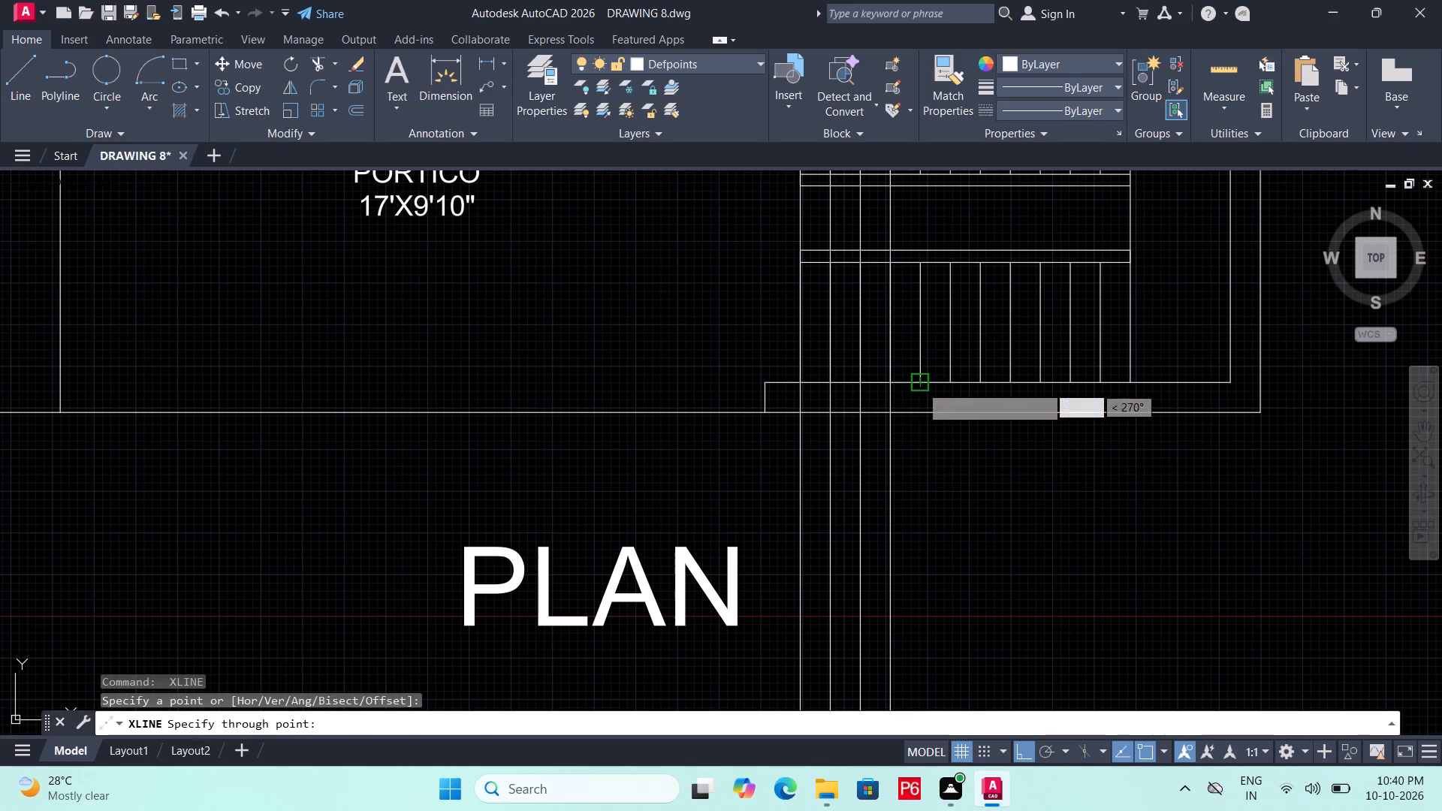
click(931, 451)
key(space)
key(space)
click(949, 378)
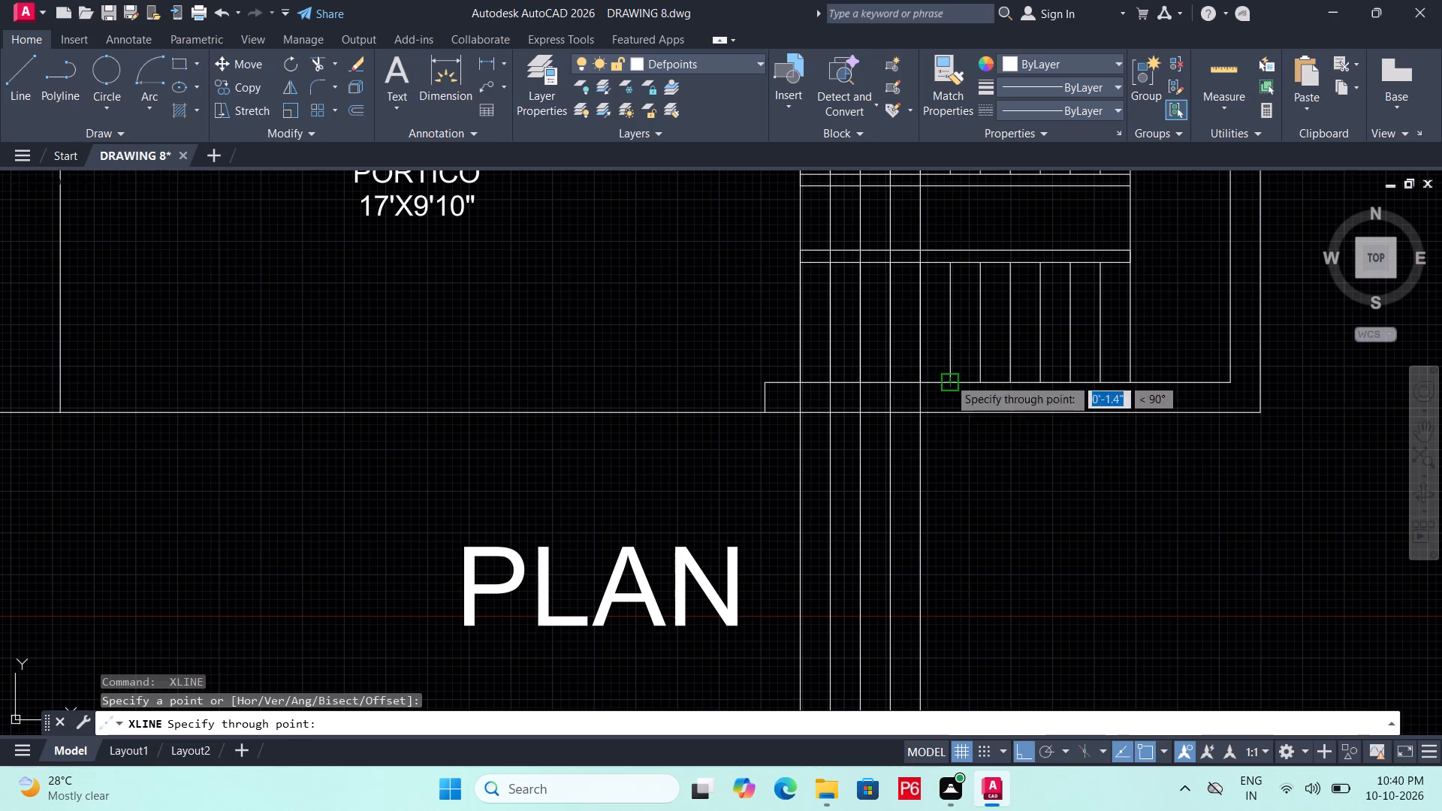
click(943, 447)
key(space)
Draw vertical construction lines through the seventh and eighth step lines of the lower stair flight.
click(978, 384)
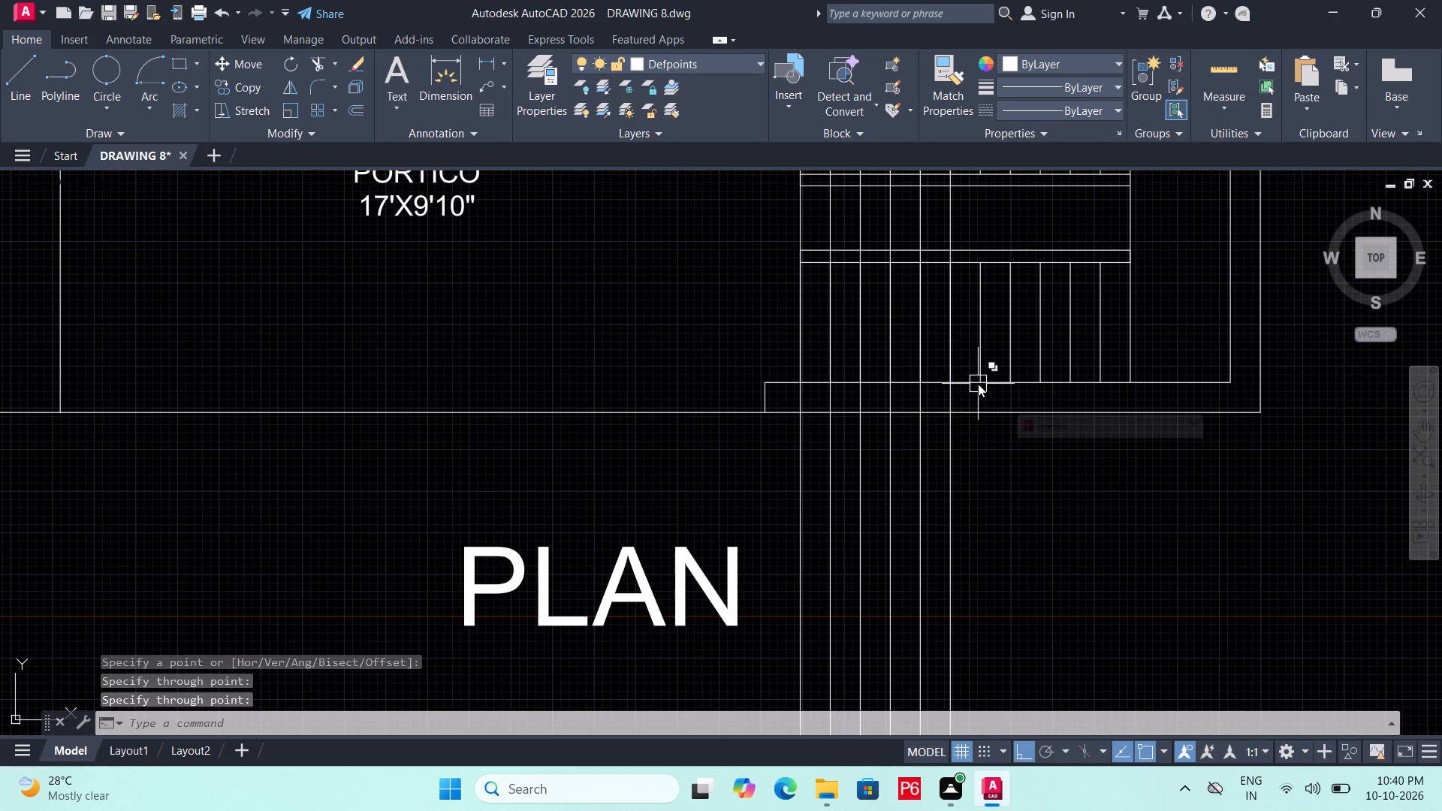
key(space)
key(Escape)
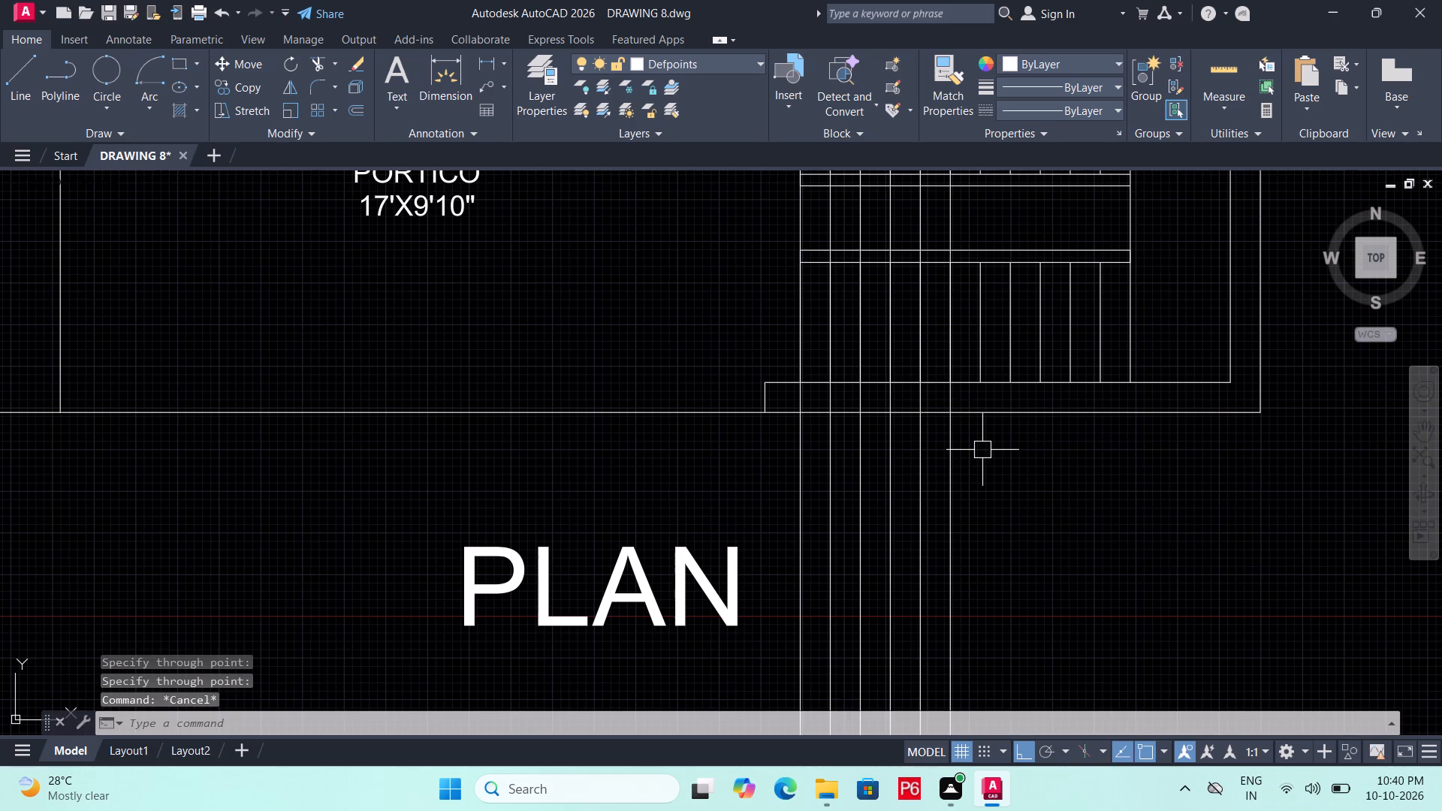
text(XL)
key(space)
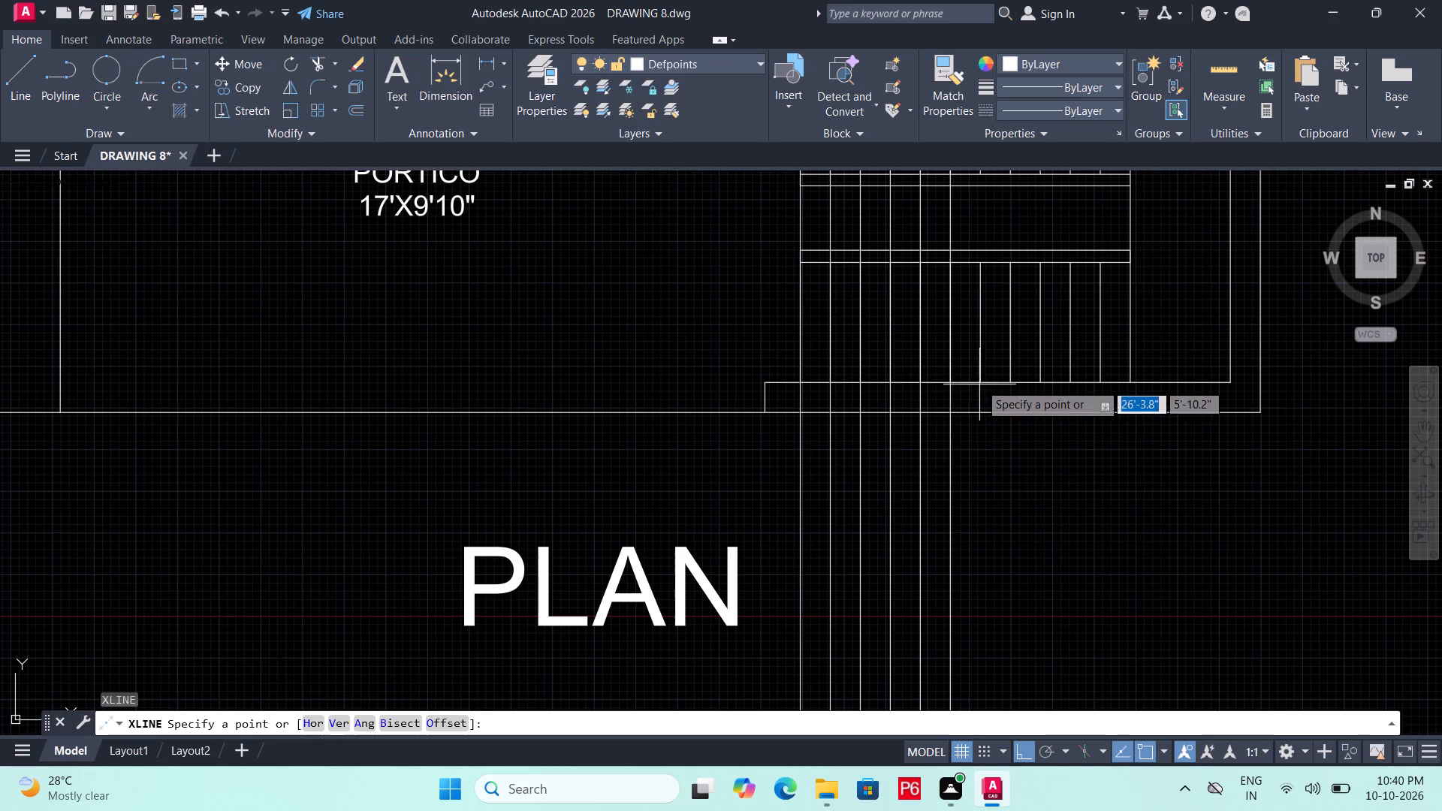
click(979, 383)
click(985, 478)
key(space)
key(space)
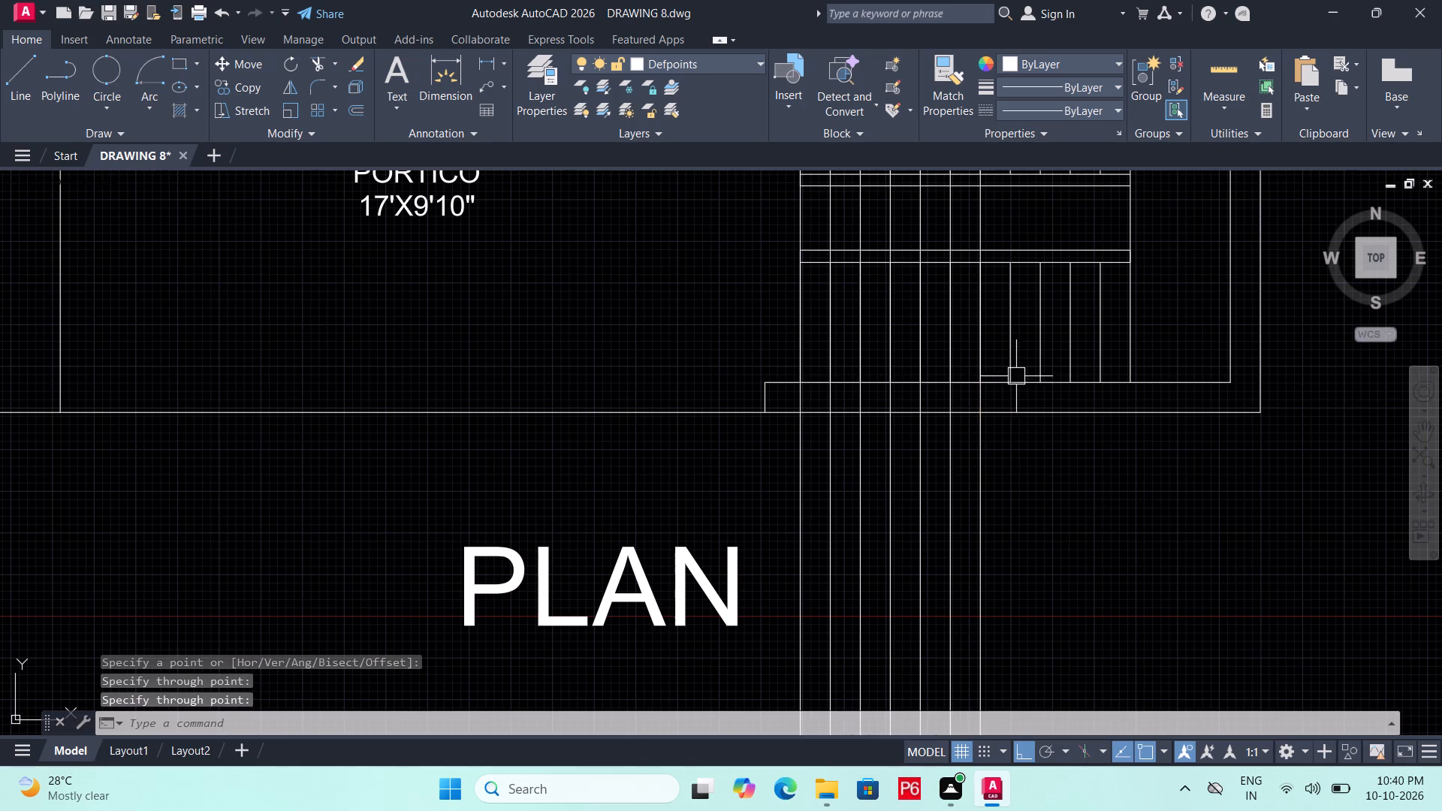
click(1012, 381)
click(1011, 470)
key(space)
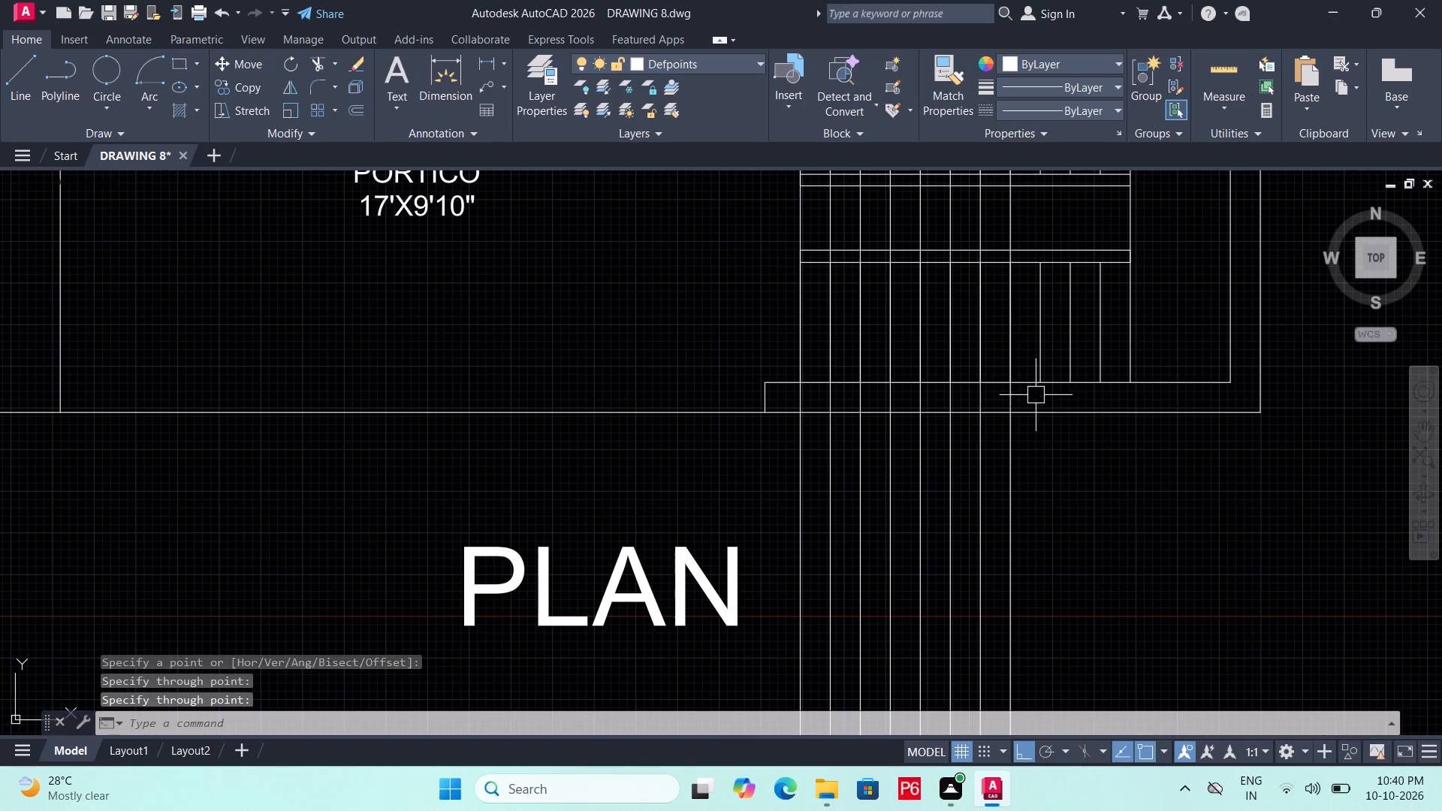
Draw vertical construction lines through the ninth and tenth step lines of the lower stair flight.
key(space)
click(1040, 387)
click(1039, 482)
key(space)
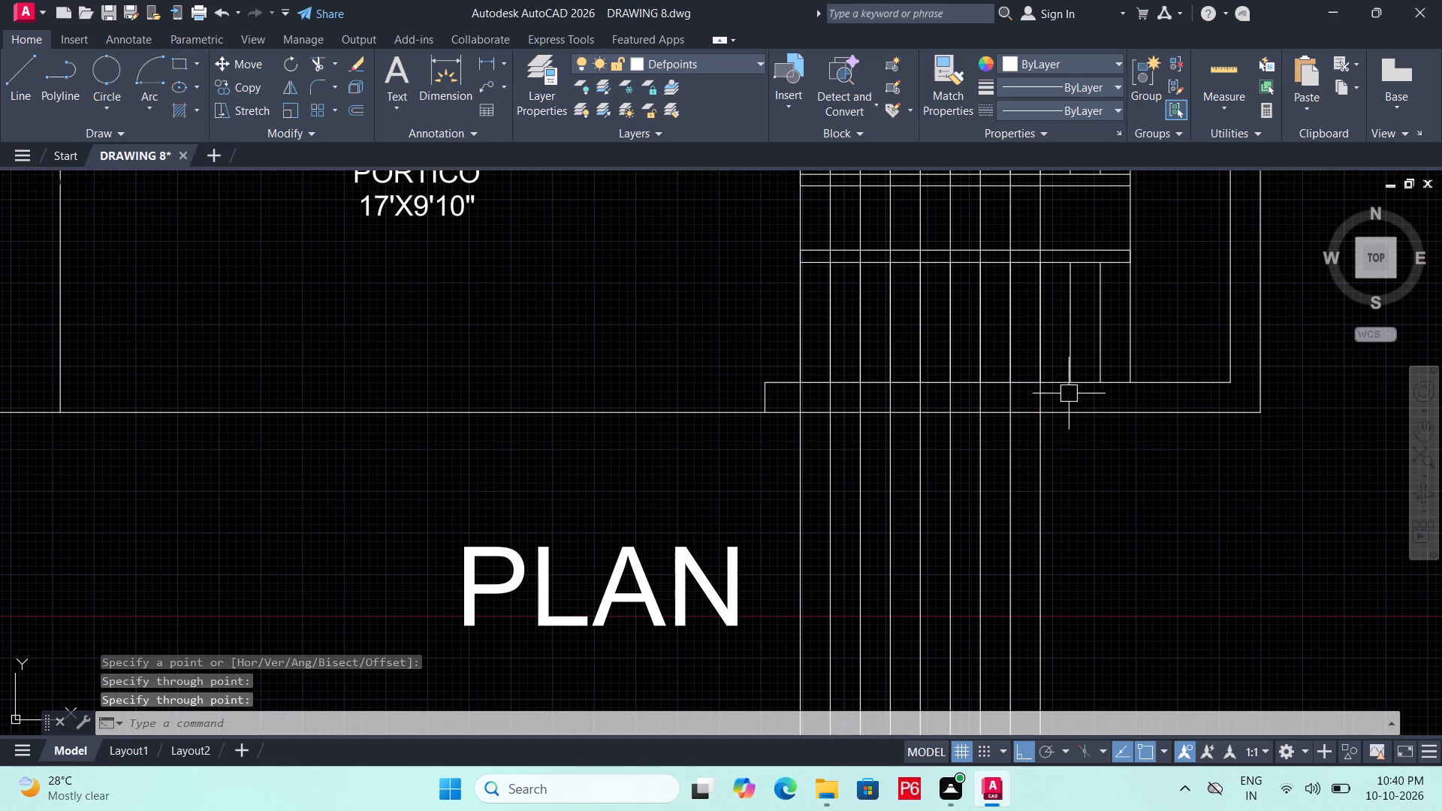
key(space)
click(1072, 382)
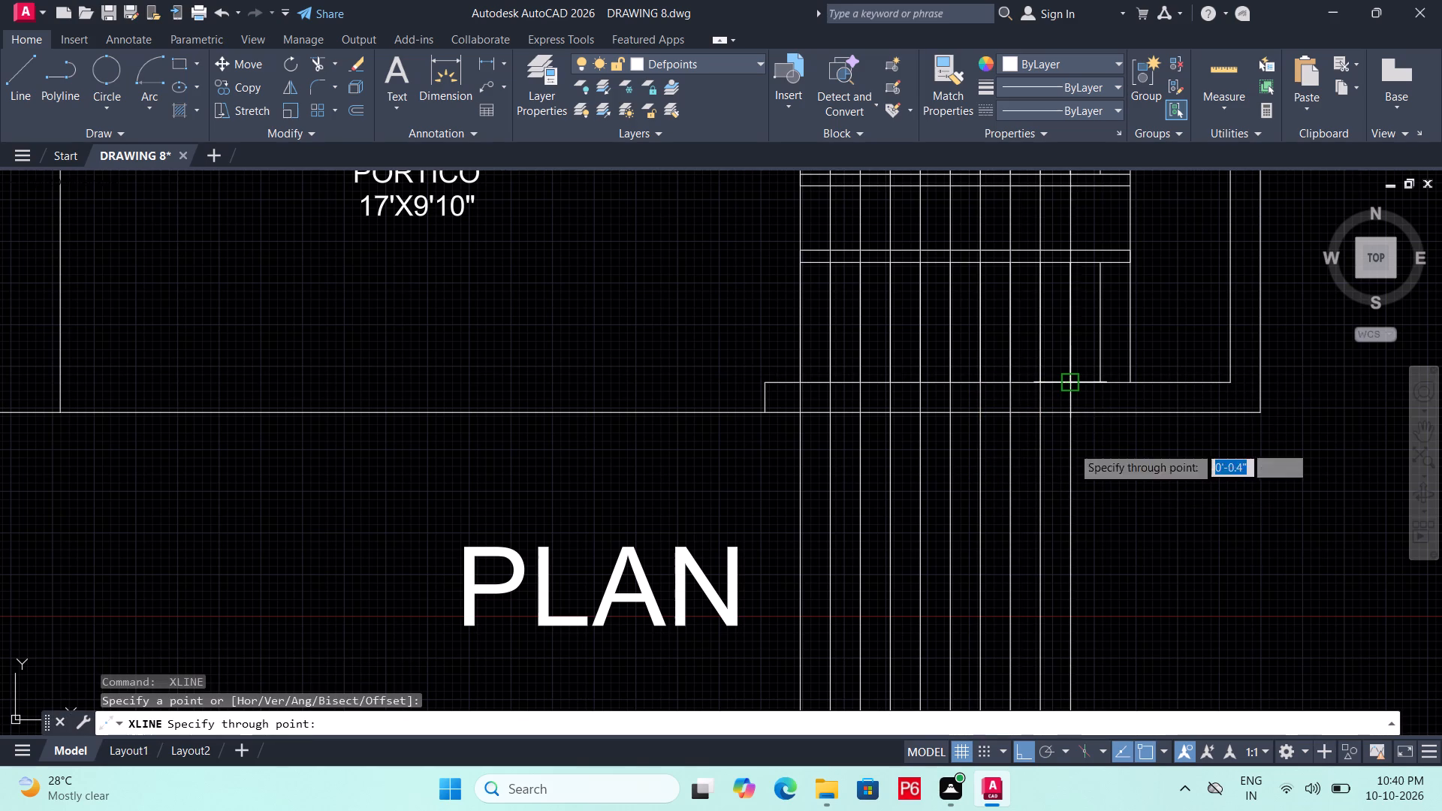
click(1072, 506)
key(space)
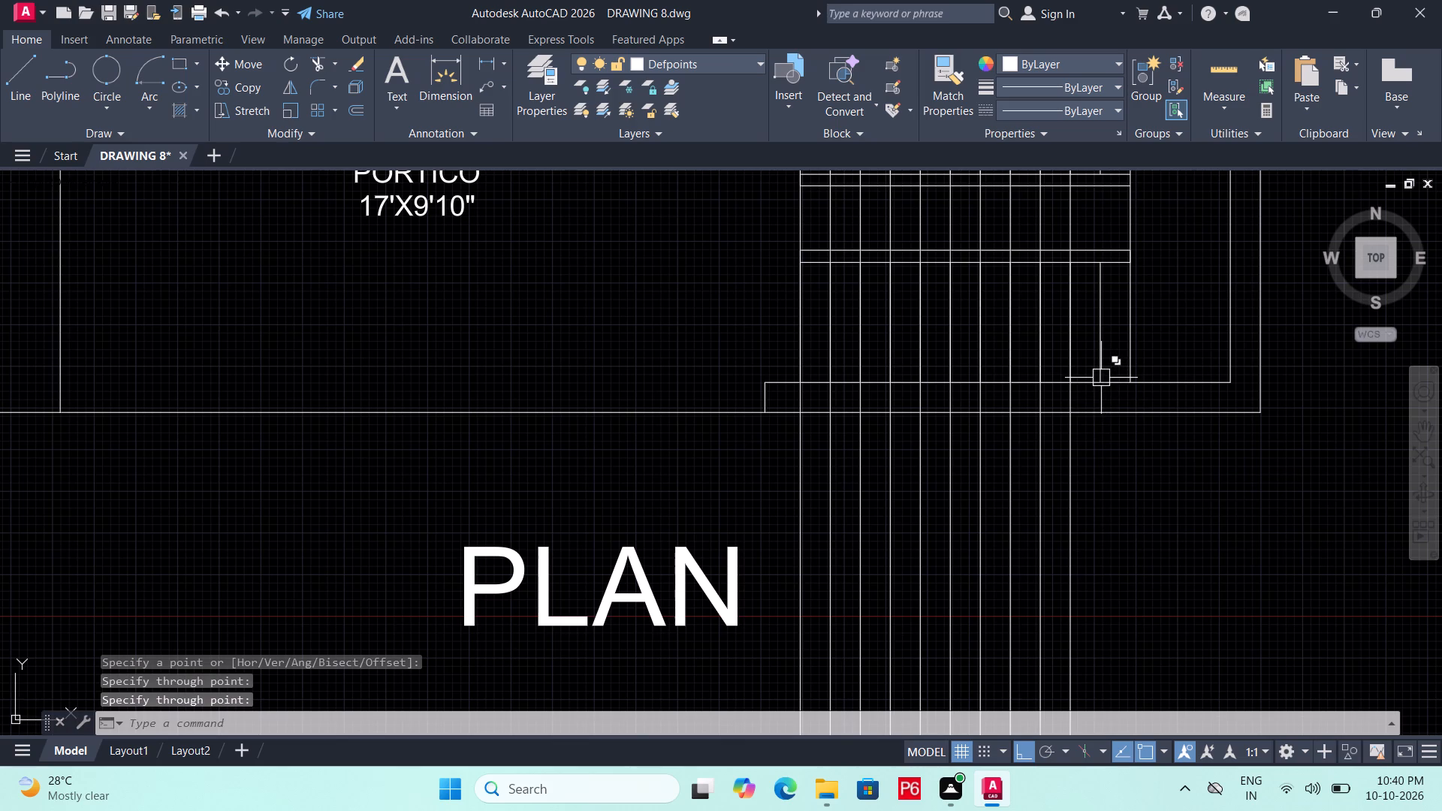
Draw vertical construction lines through the eleventh step line and the last line at the end of the lower stair flight.
key(space)
click(1099, 383)
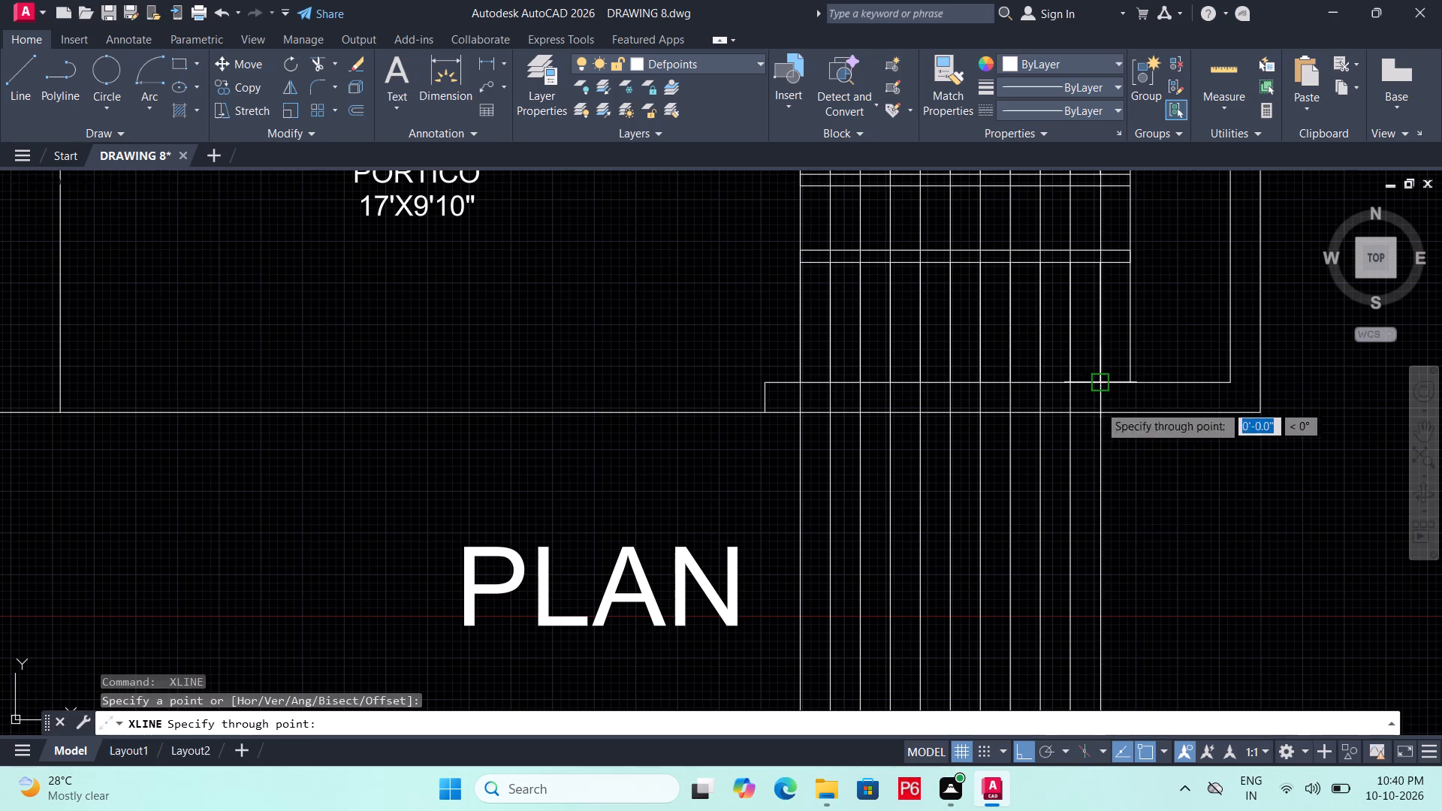
double_click(1100, 465)
key(space)
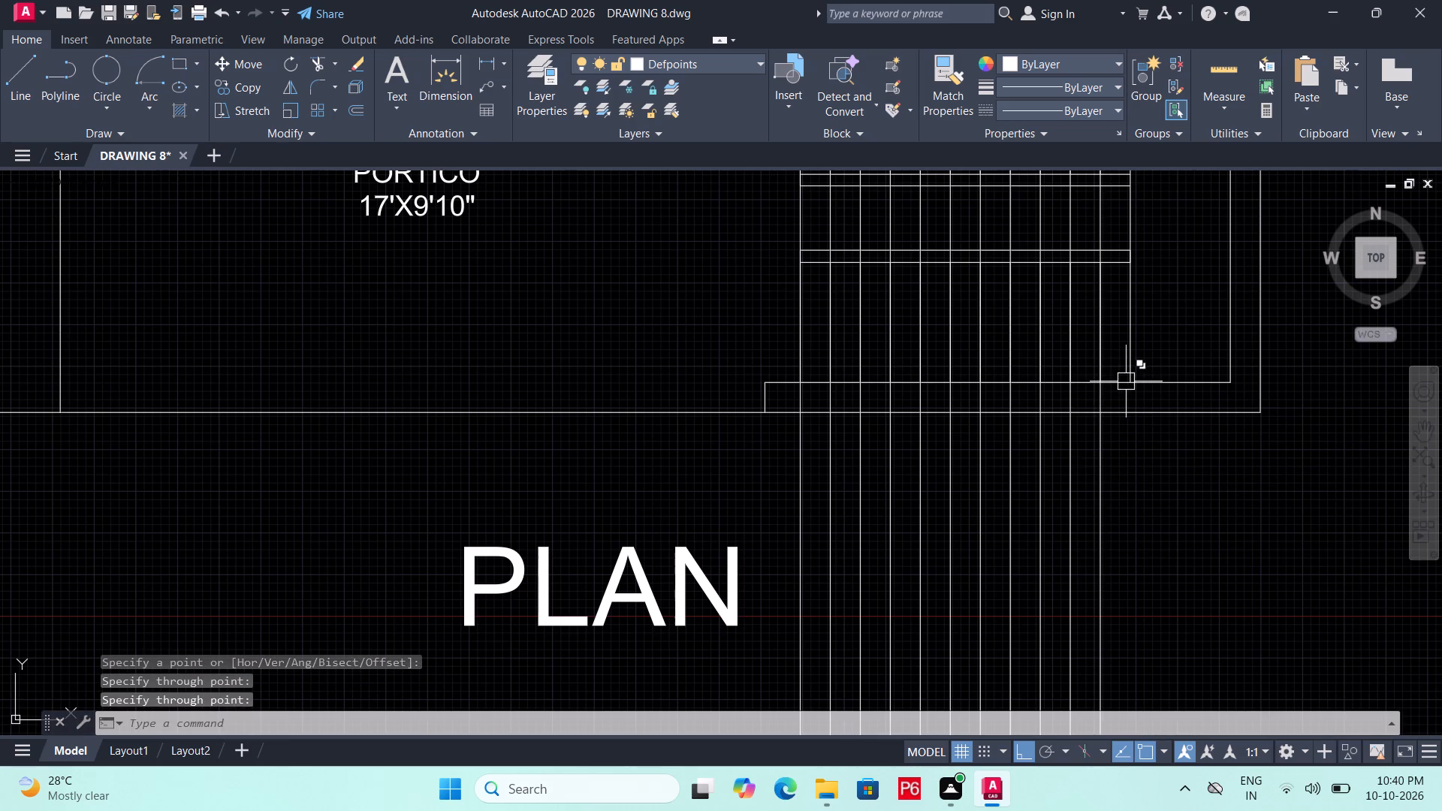
key(space)
click(1126, 381)
click(1129, 478)
key(space)
middle_drag(1264, 451, 1175, 447)
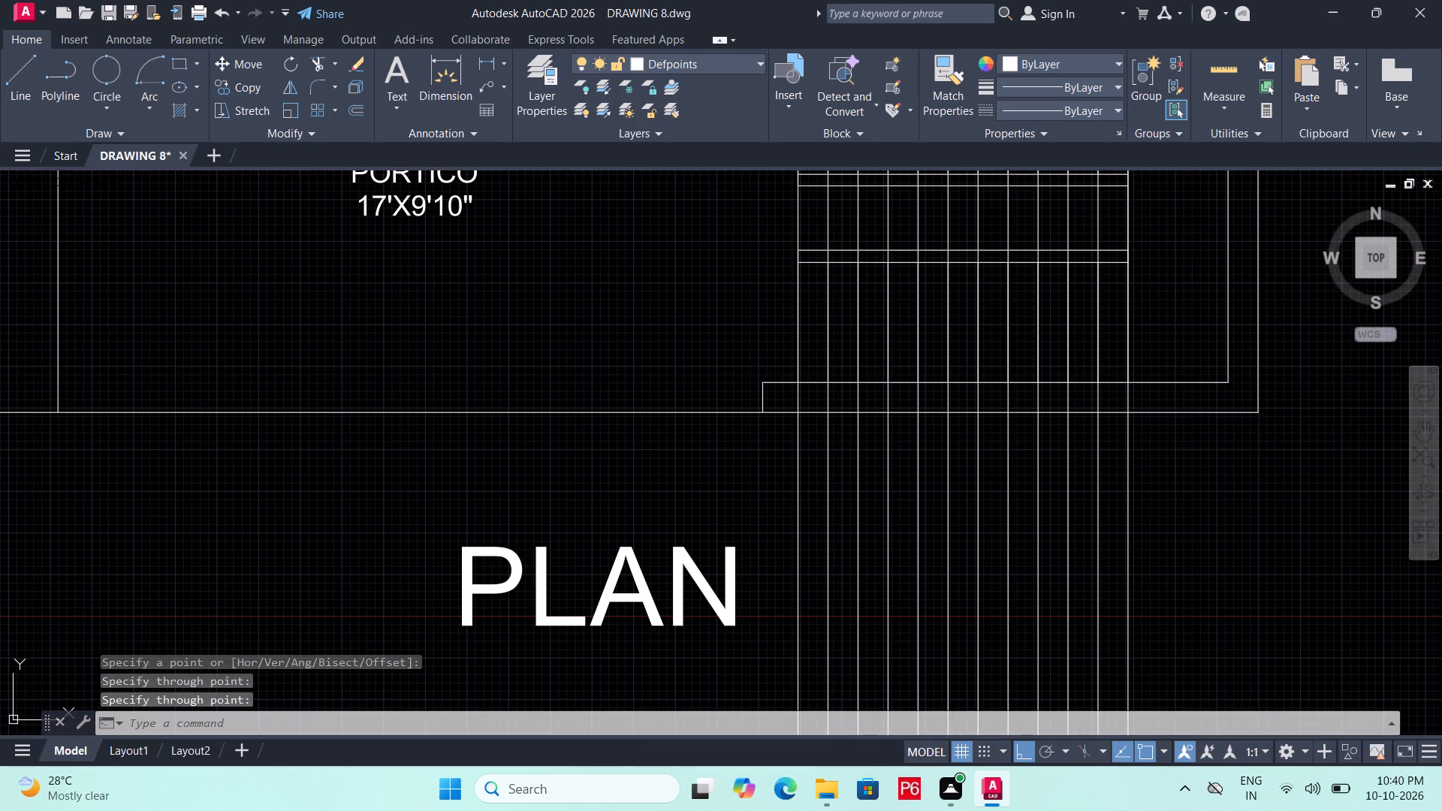
middle_drag(1175, 447, 1144, 423)
scroll(1144, 423, down, 1)
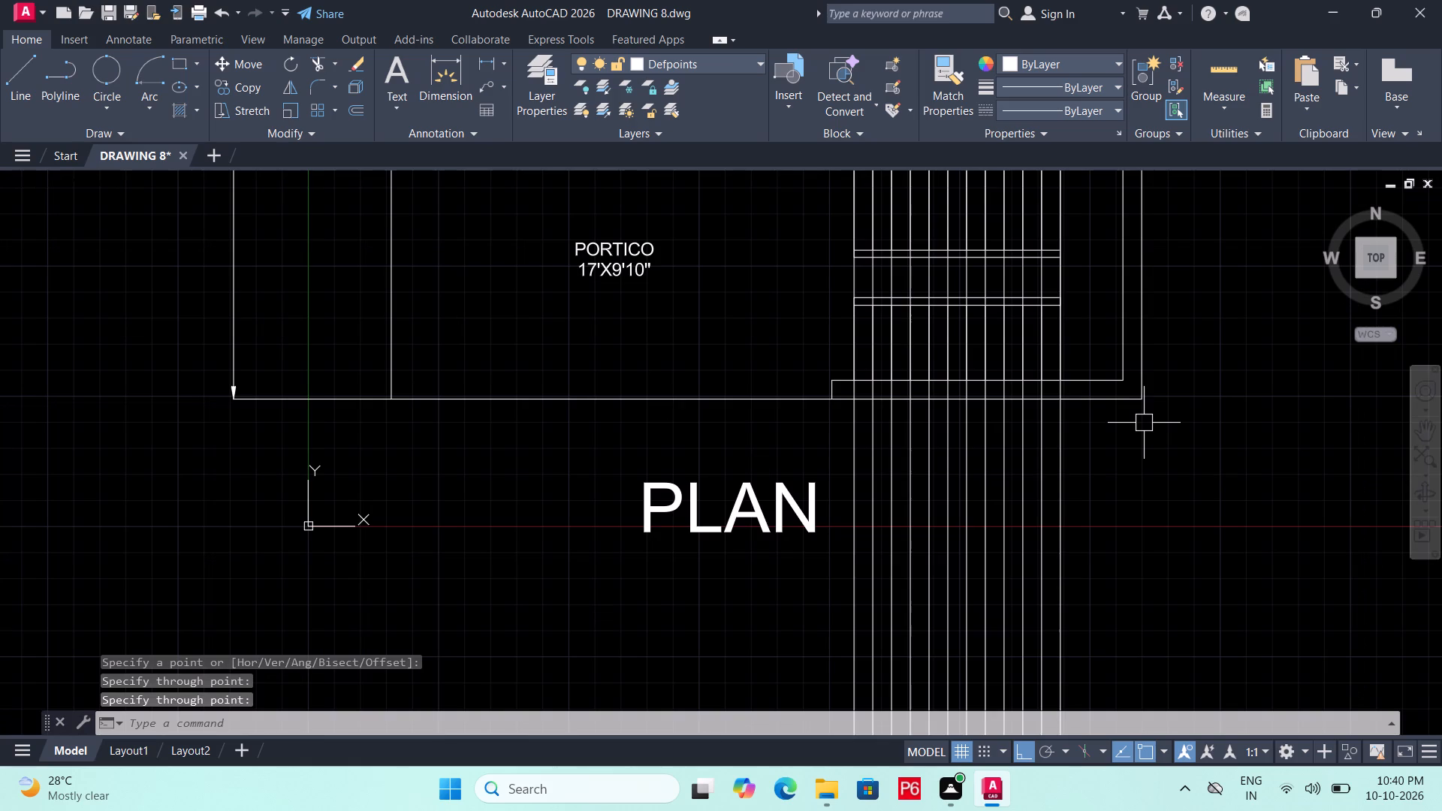
Save the drawing.
key(ctrl+s)
key(ctrl+s)
Create a new layer named STAIRCASE with red index colour 10, and save the drawing.
scroll(1133, 412, down, 2)
middle_drag(1128, 455, 1130, 418)
middle_drag(1054, 619, 1048, 501)
scroll(1048, 501, up, 3)
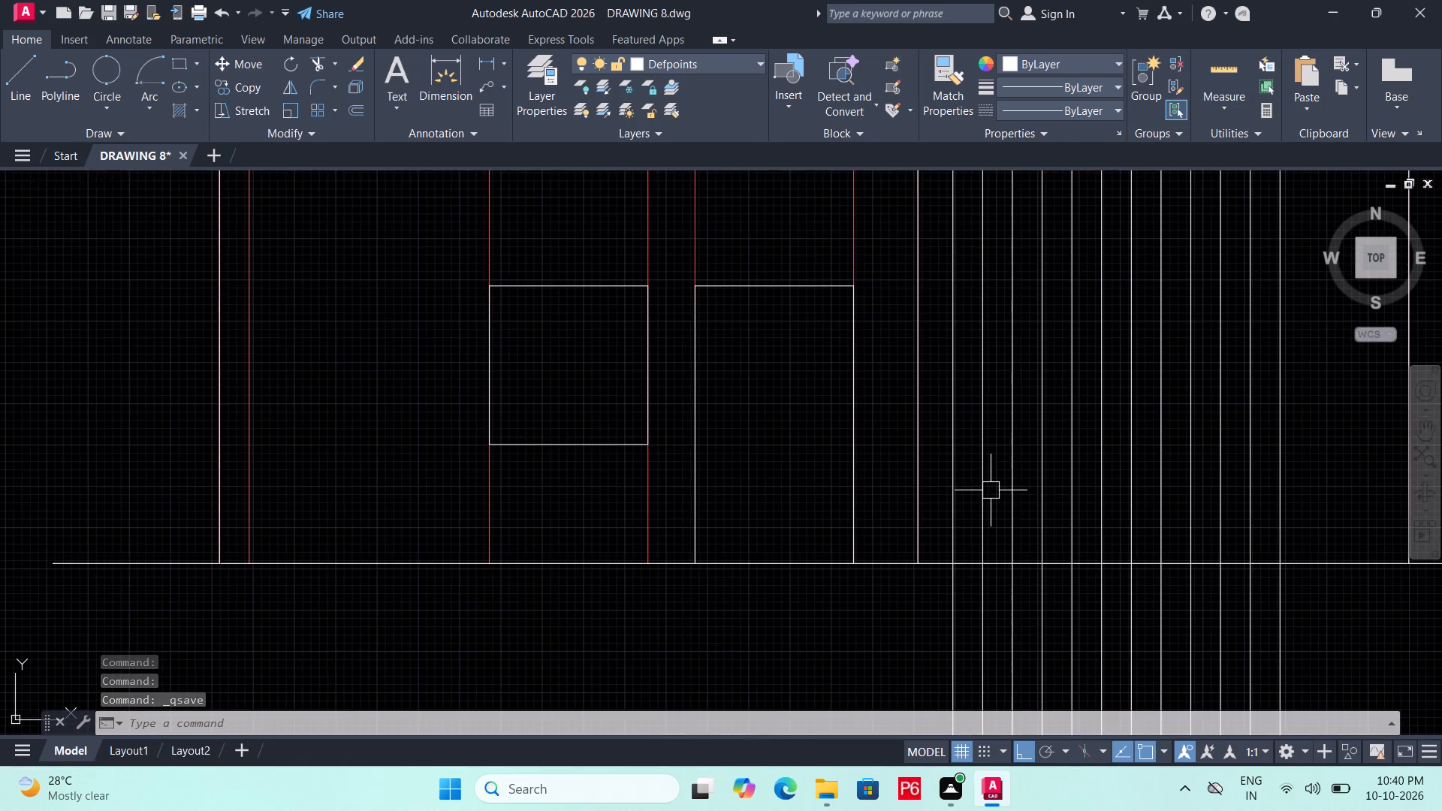
middle_drag(991, 490, 976, 589)
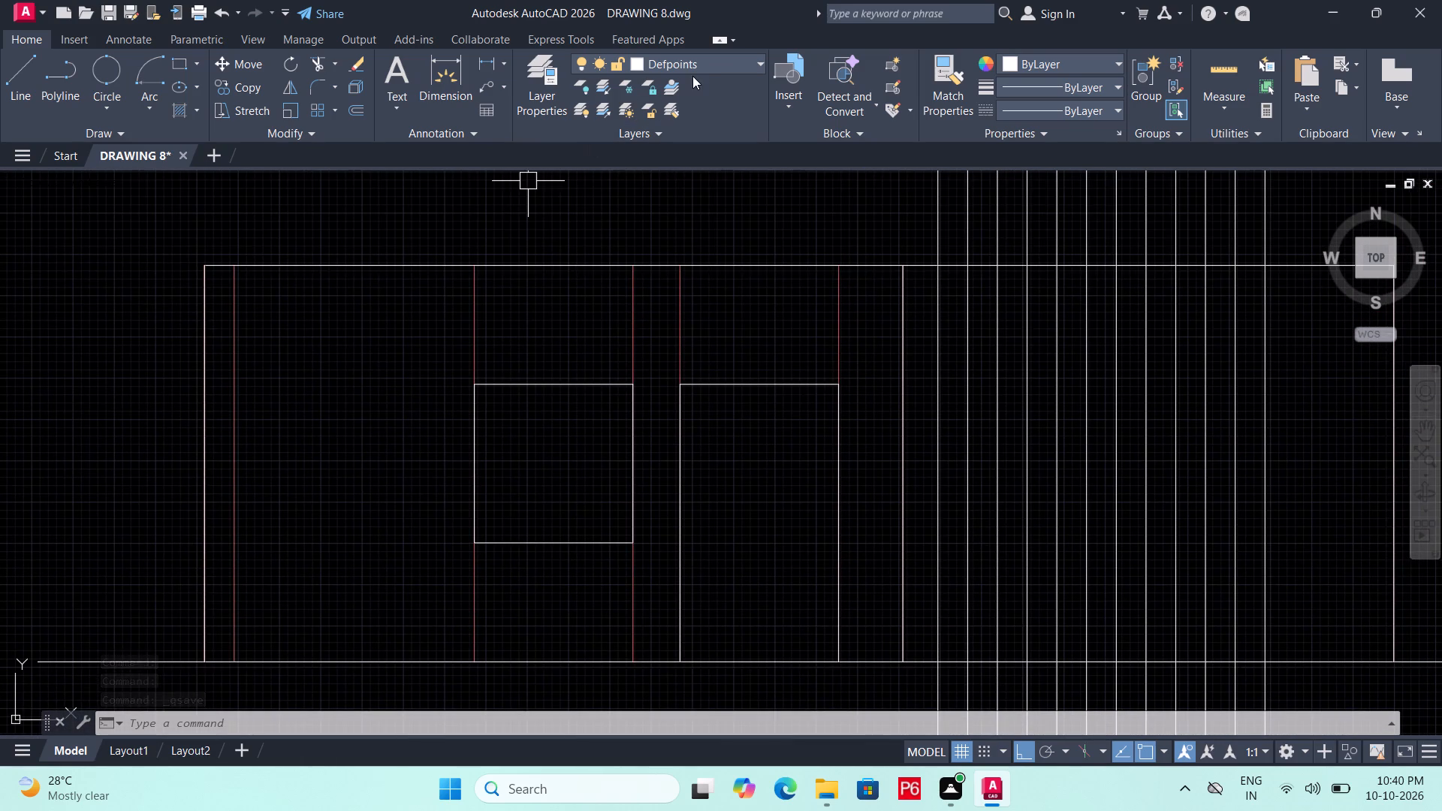
click(701, 67)
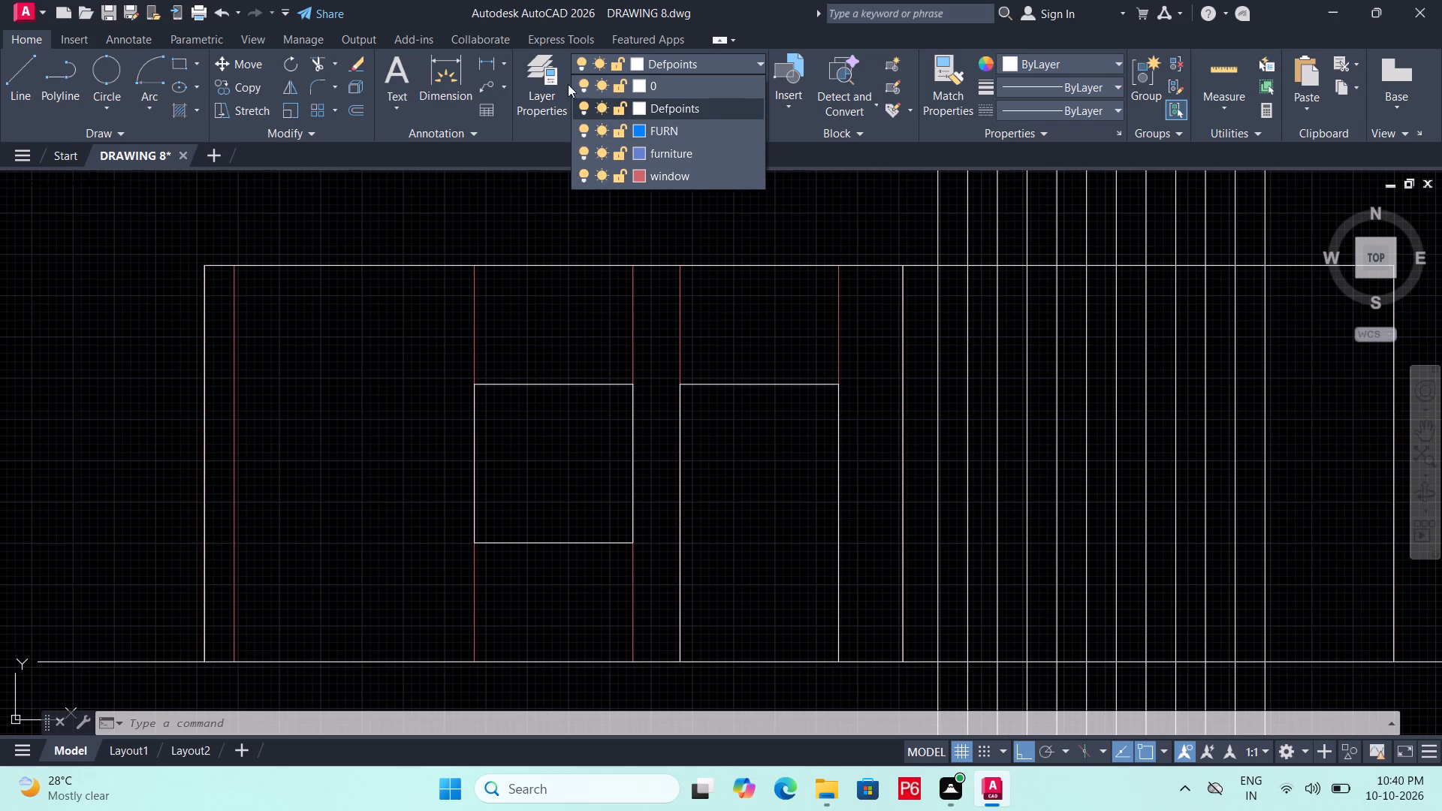
double_click(551, 101)
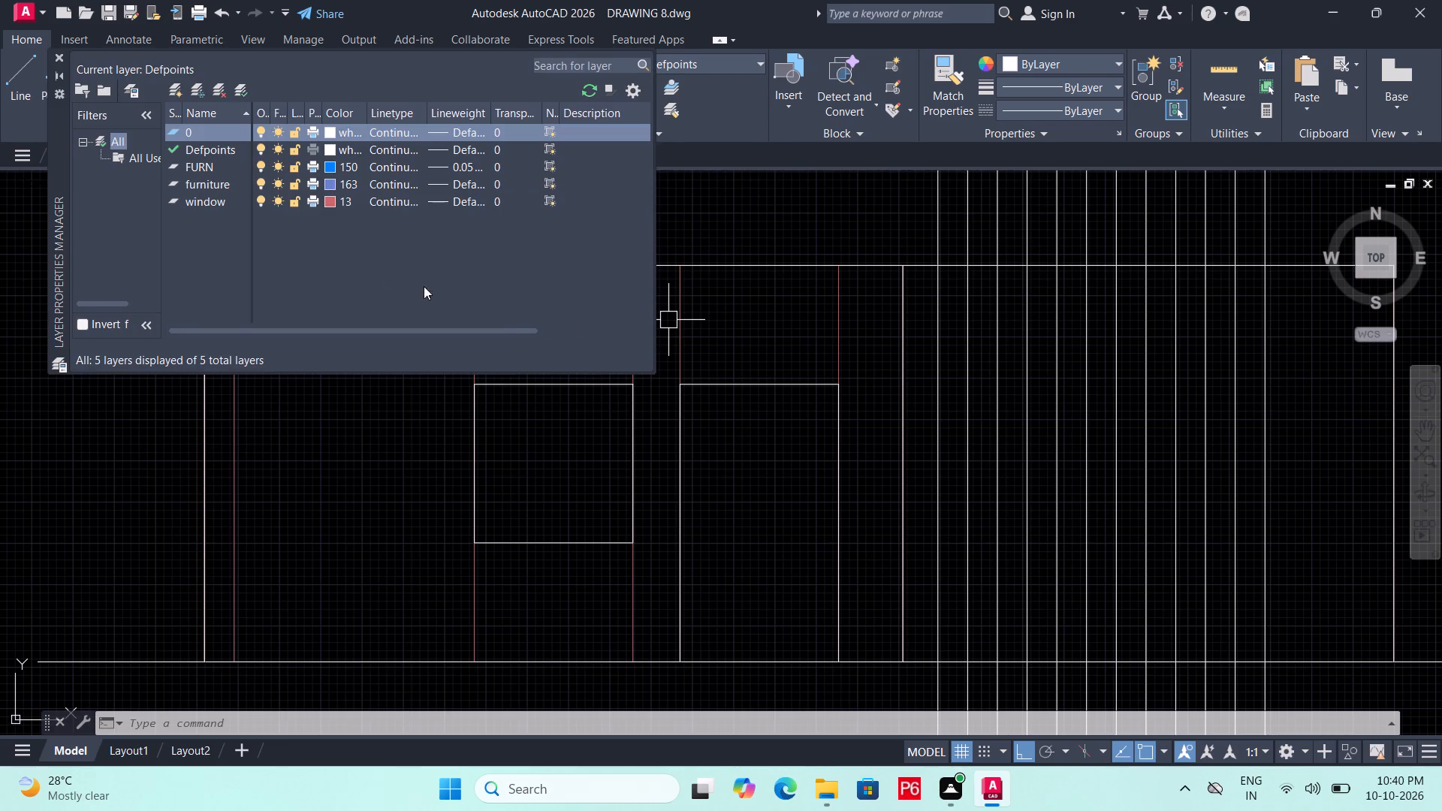
double_click(174, 93)
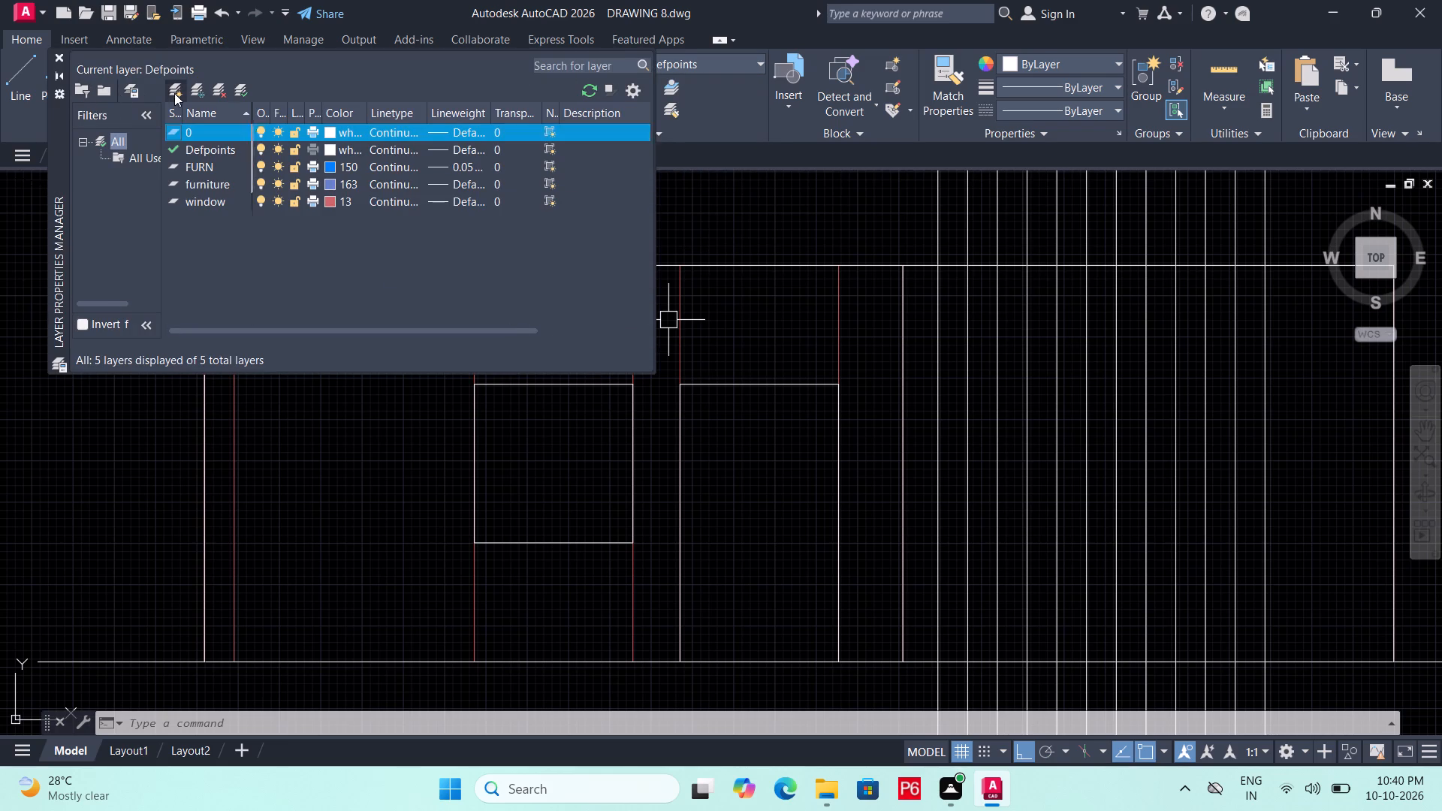
text(STAIRCASE)
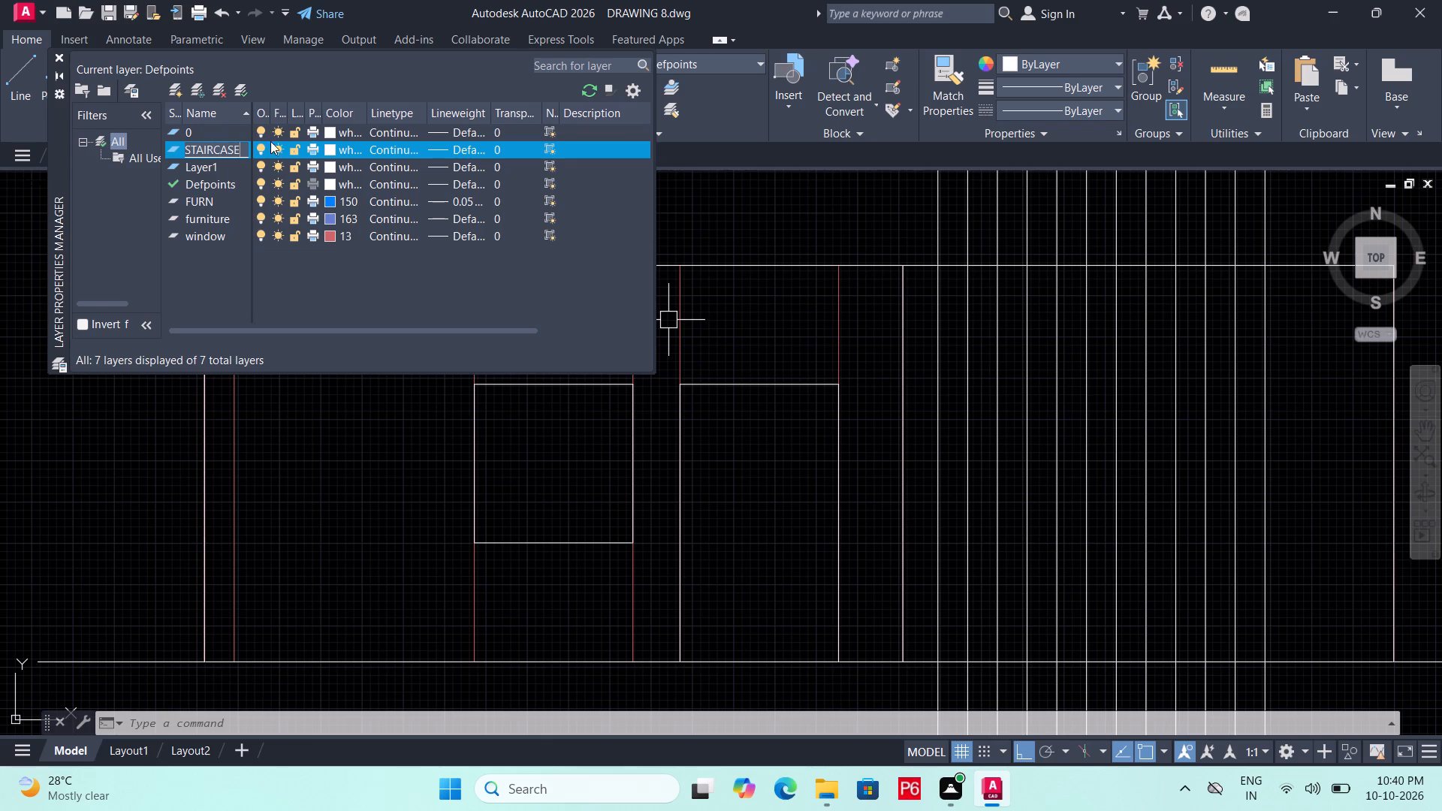
click(334, 146)
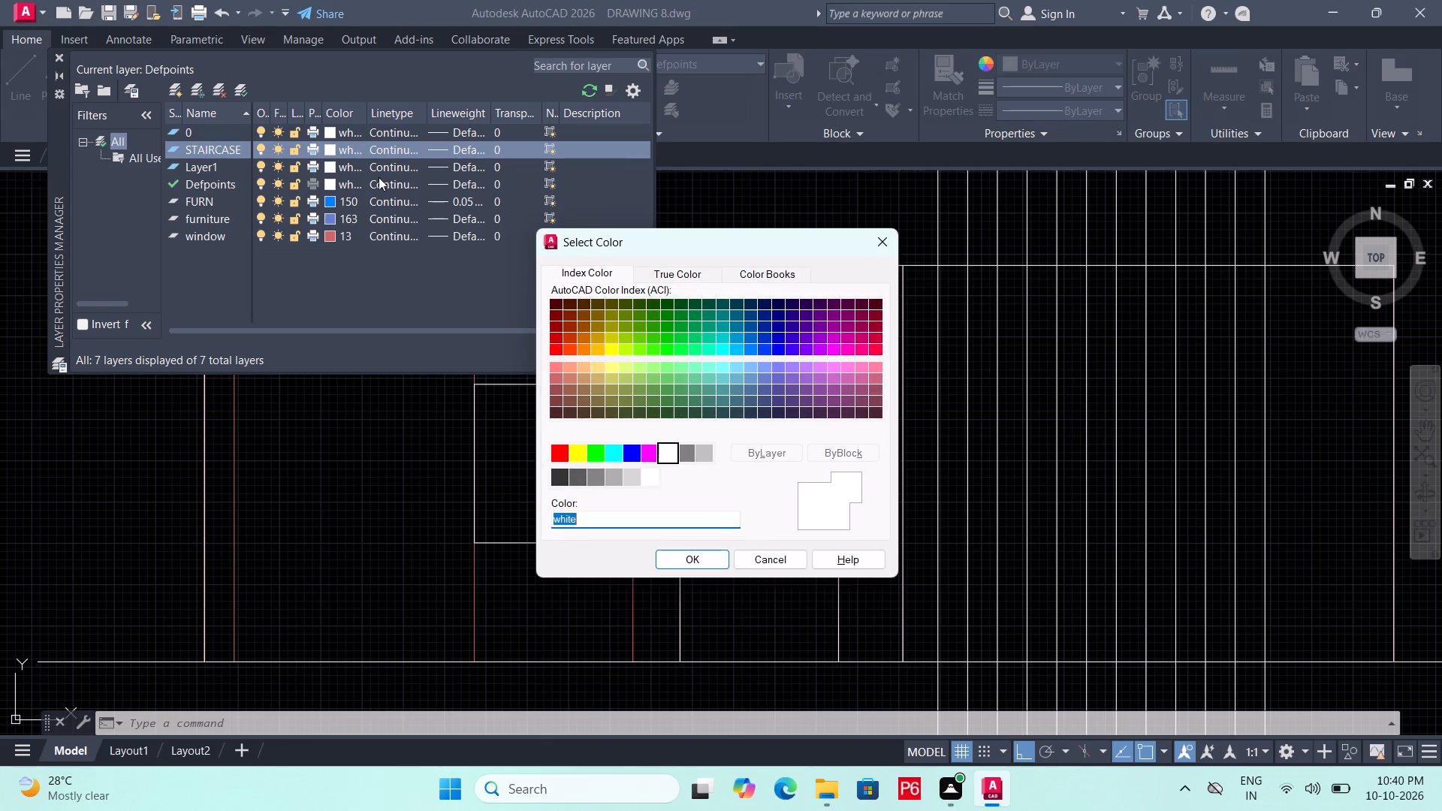
click(560, 348)
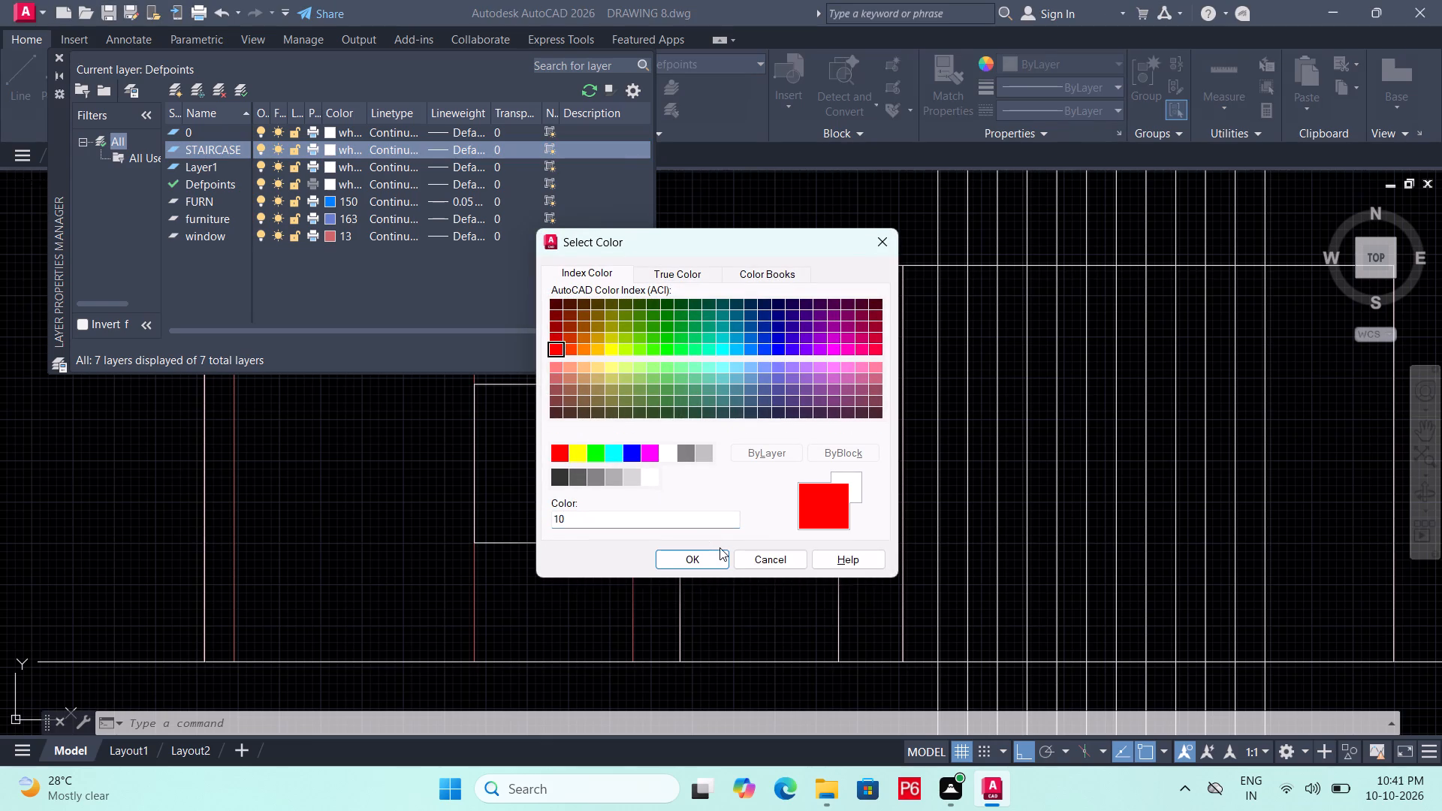
click(719, 556)
key(ctrl+s)
key(ctrl+s)
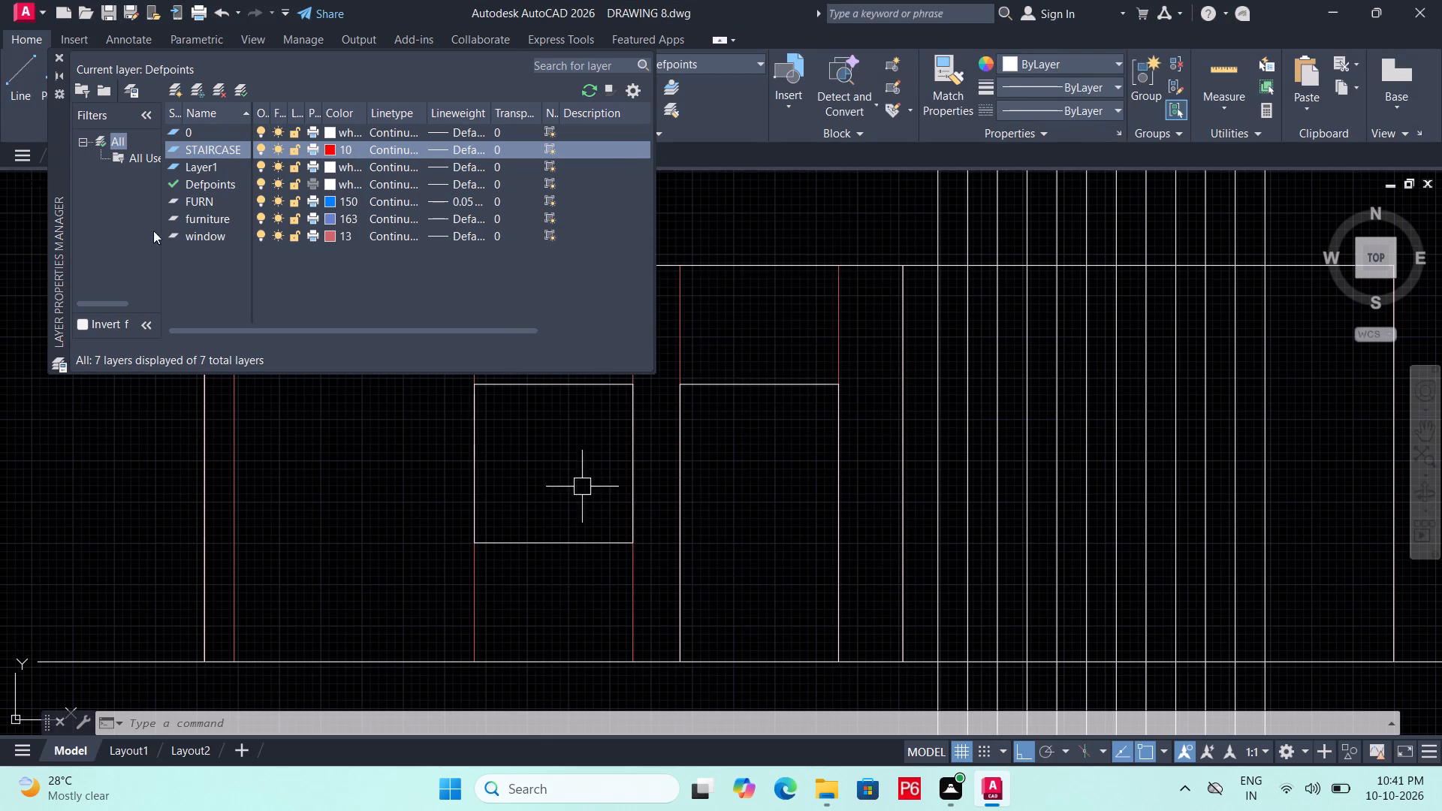
click(57, 56)
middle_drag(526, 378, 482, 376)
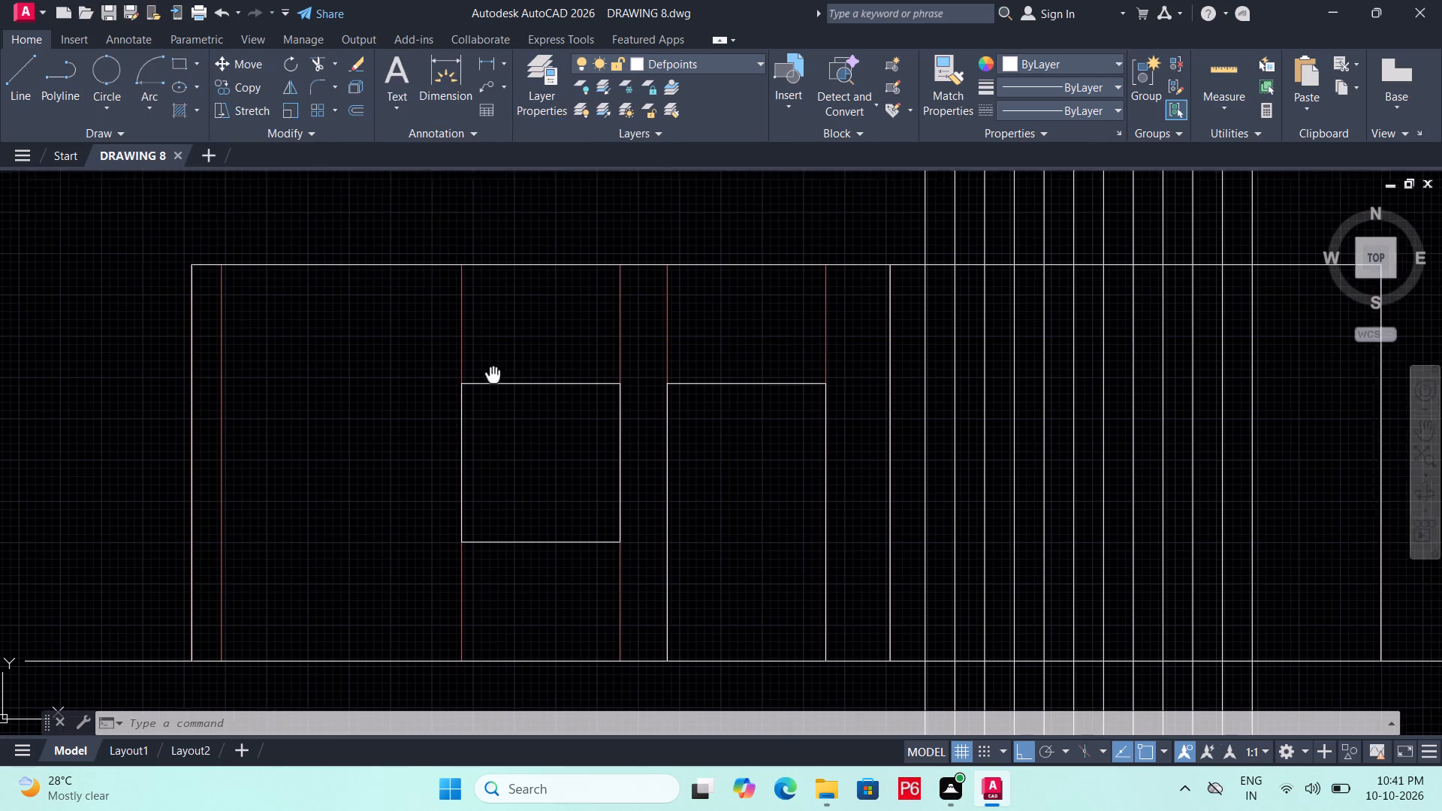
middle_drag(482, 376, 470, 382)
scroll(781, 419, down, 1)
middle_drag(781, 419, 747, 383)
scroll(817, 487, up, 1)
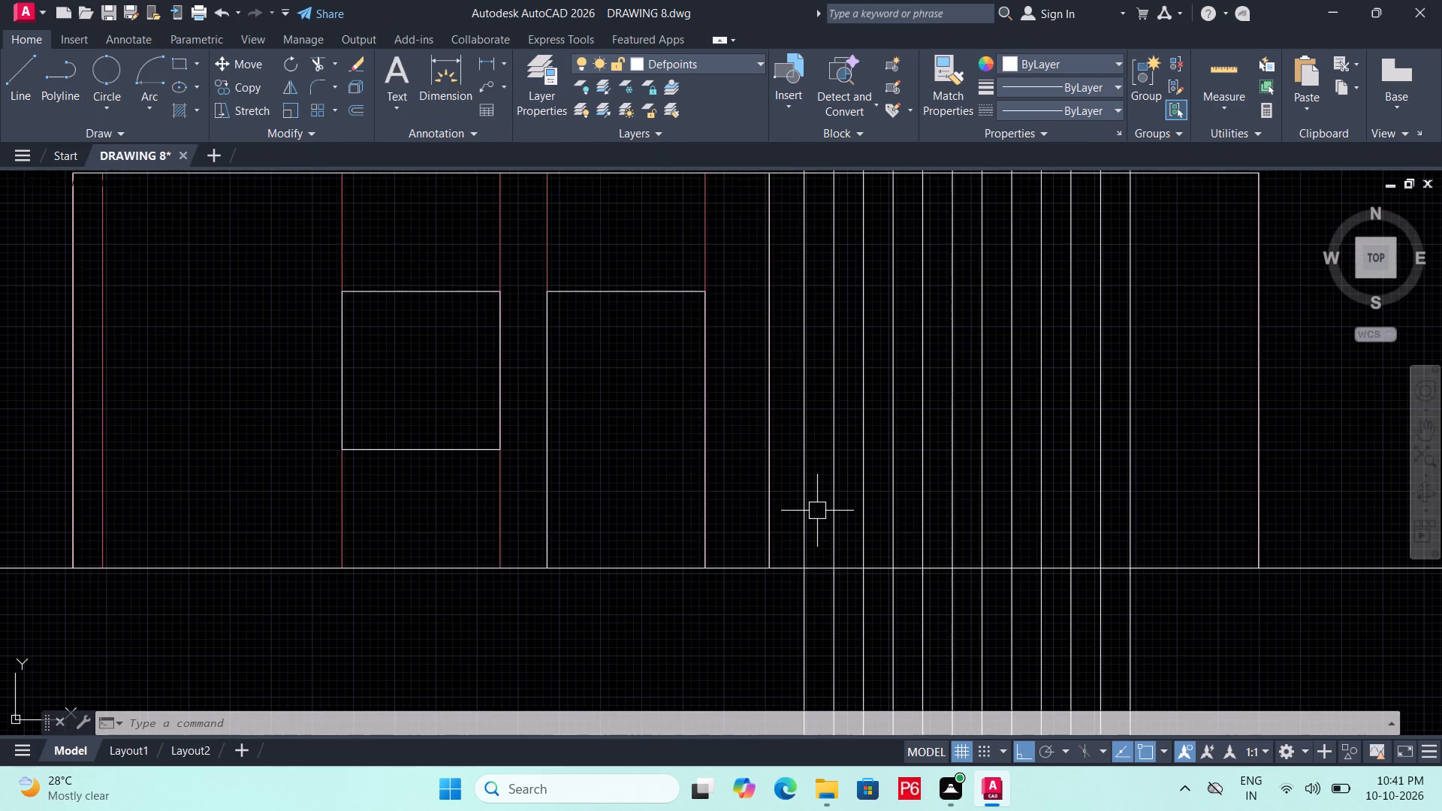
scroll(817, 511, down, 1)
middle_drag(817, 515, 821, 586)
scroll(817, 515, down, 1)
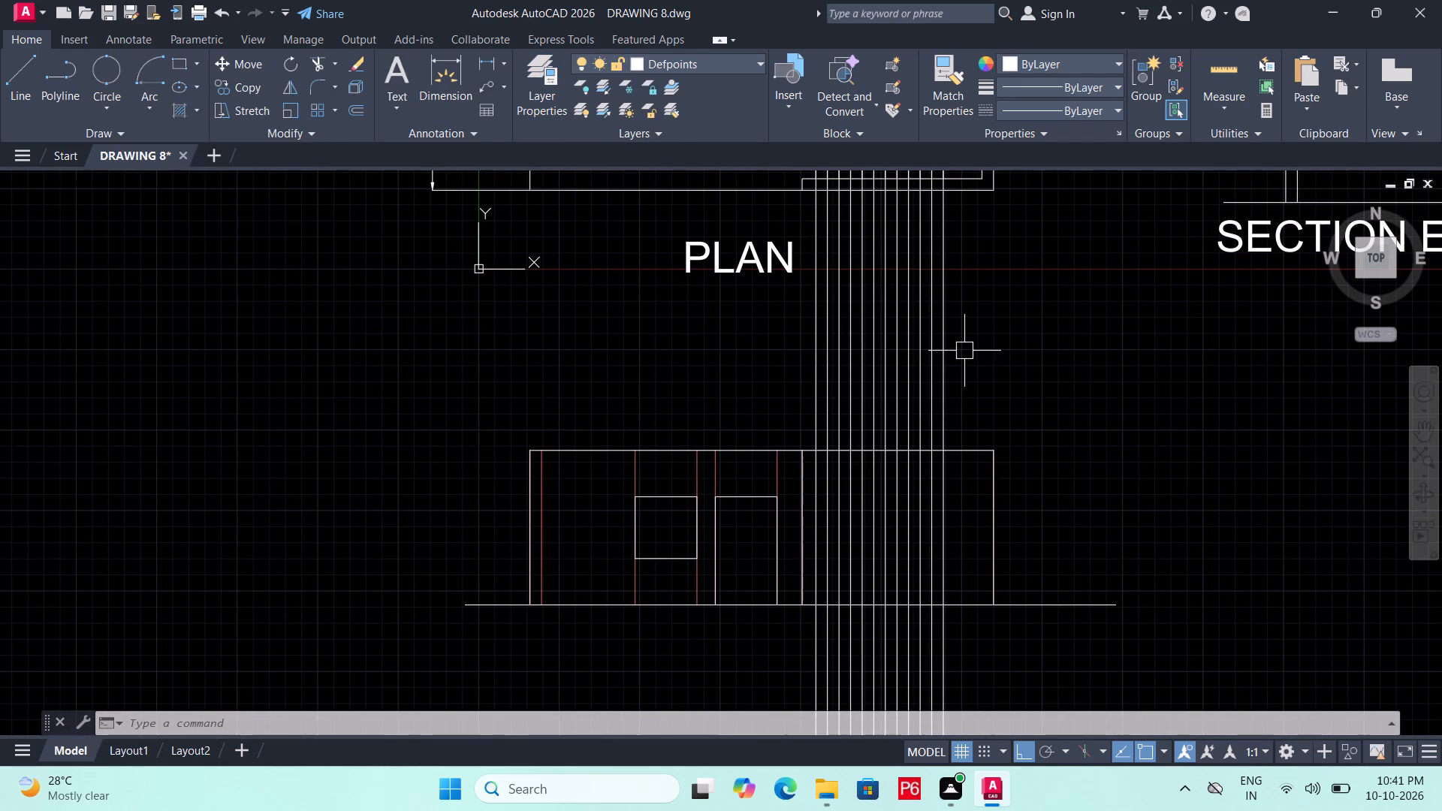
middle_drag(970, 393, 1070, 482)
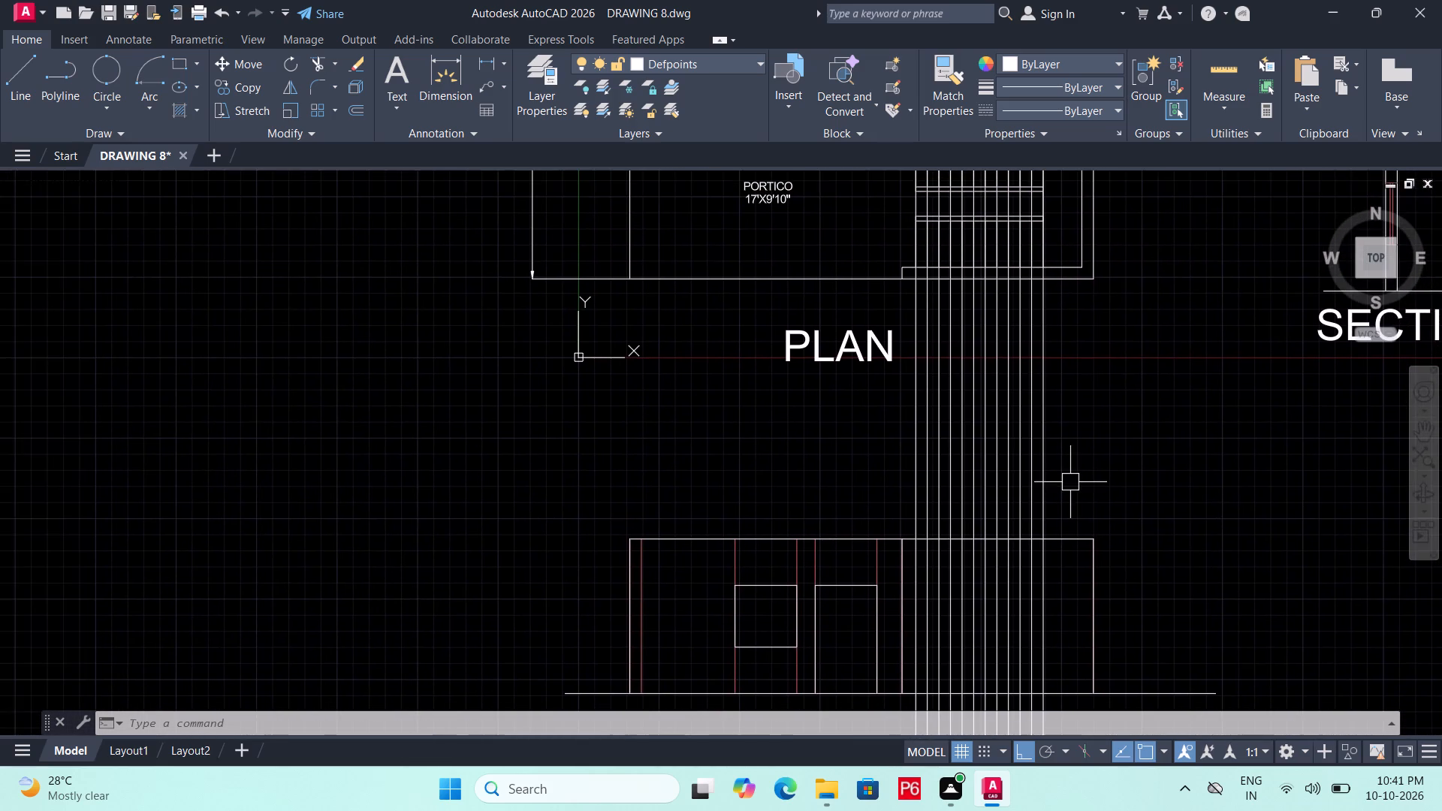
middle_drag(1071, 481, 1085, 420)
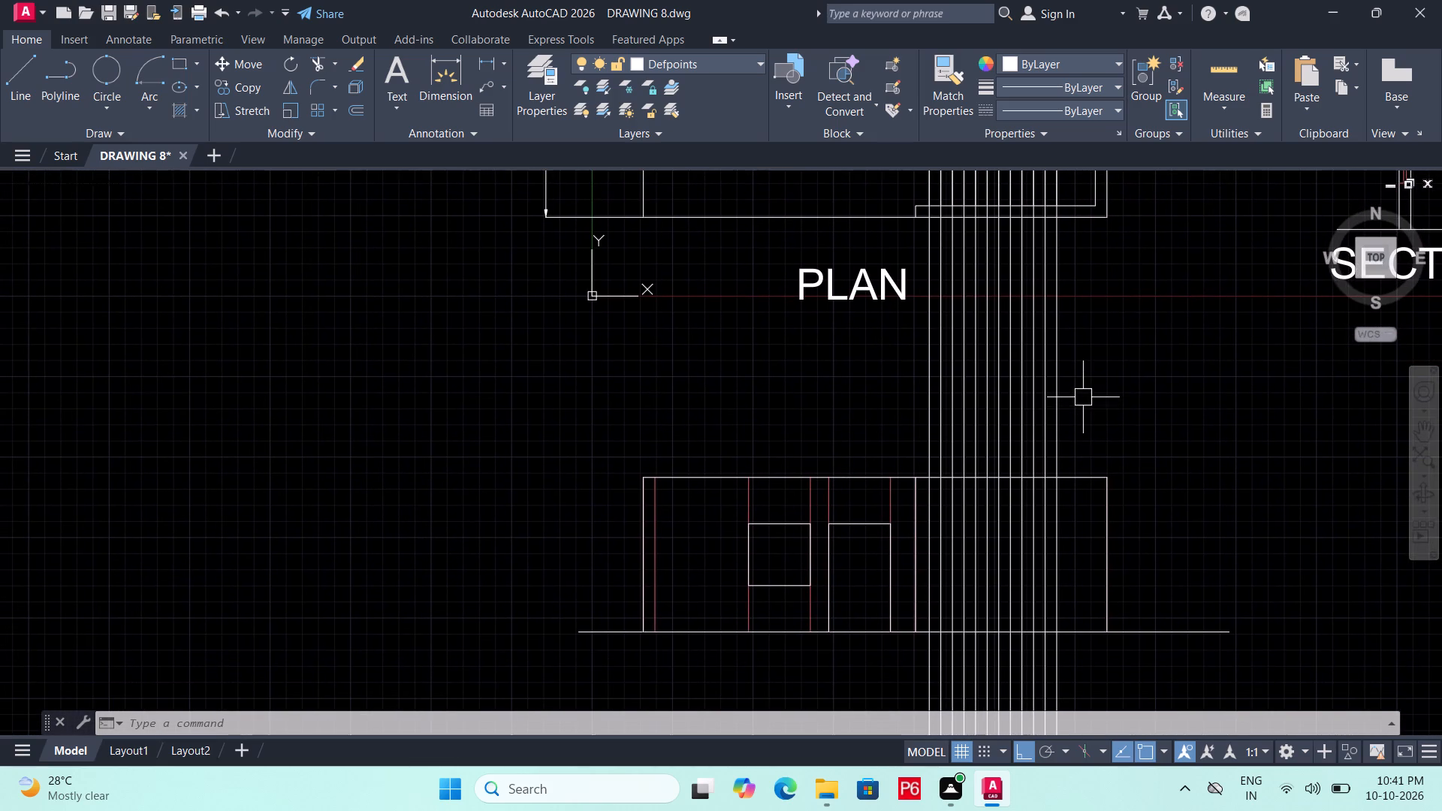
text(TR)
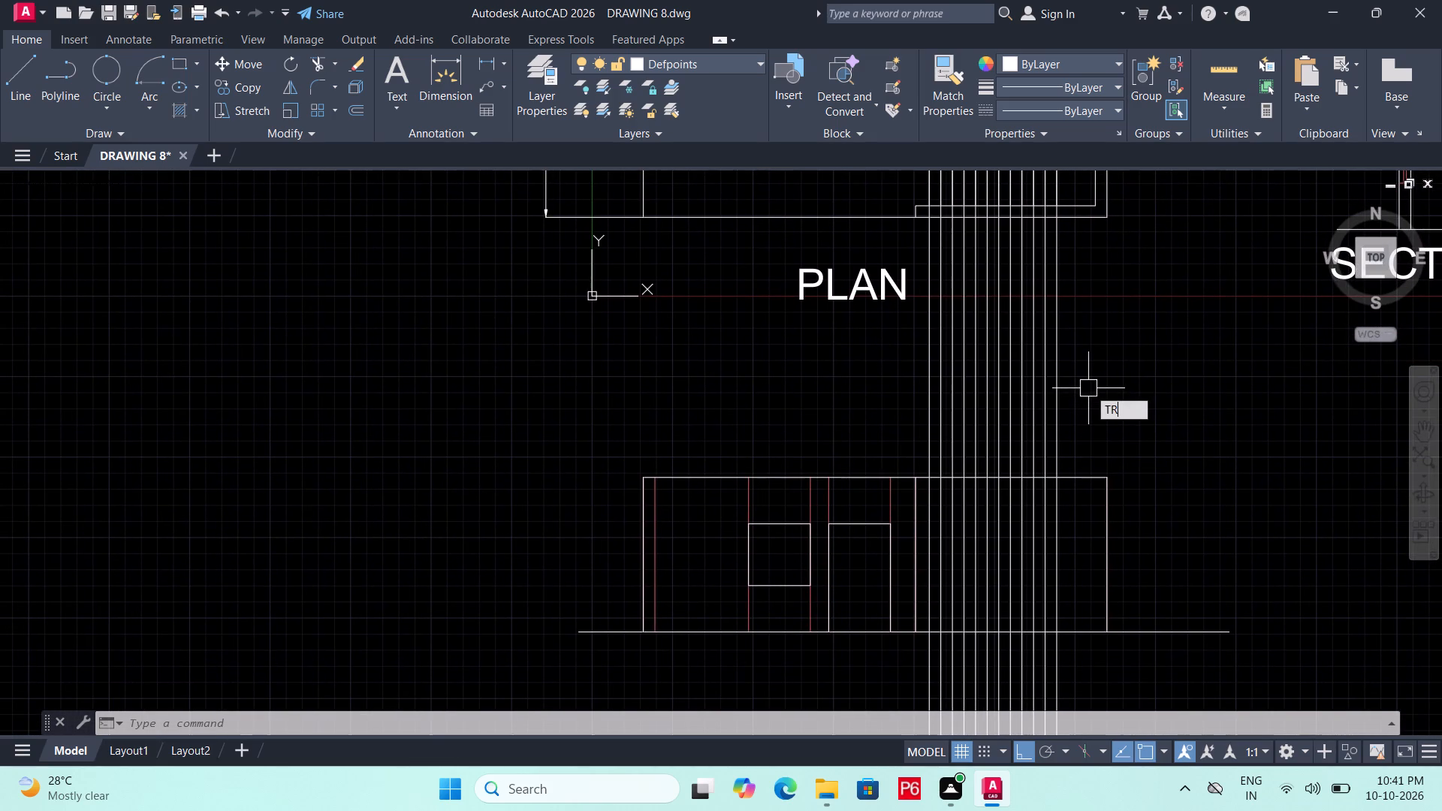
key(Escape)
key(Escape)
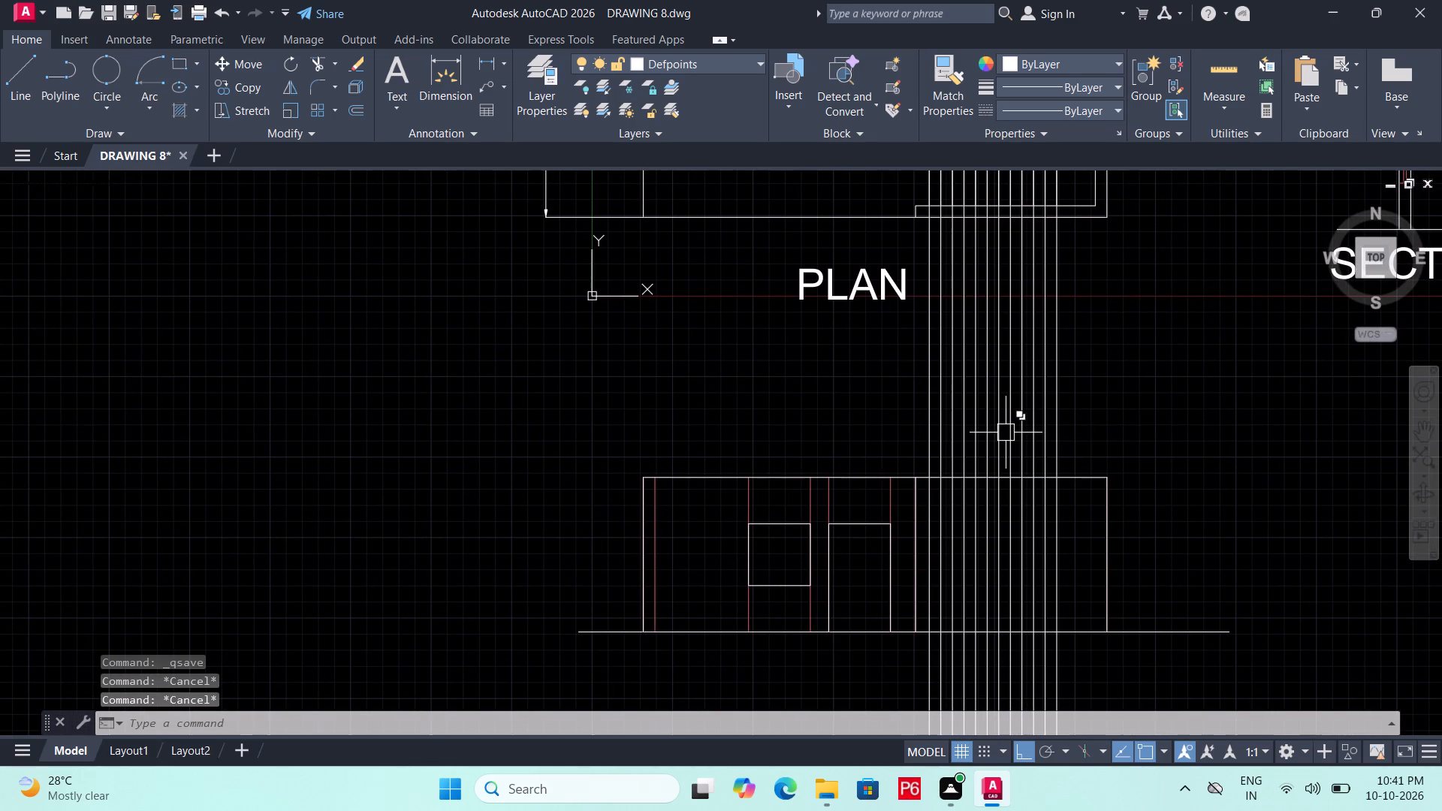
Draw two horizontal lines across the stair projection lines, one above the front elevation and one below its ground line.
key(l)
key(space)
double_click(880, 433)
click(1134, 418)
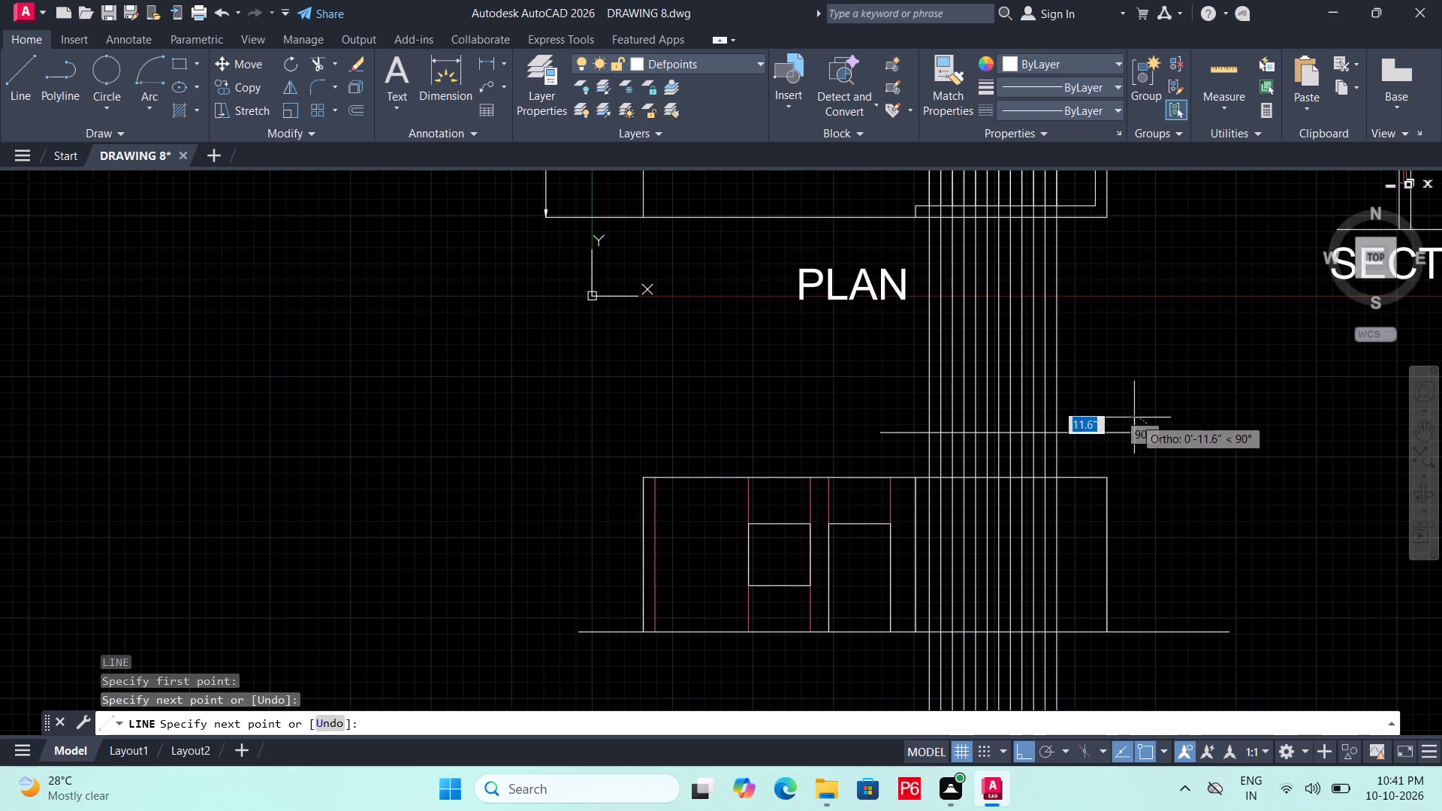
key(Escape)
middle_drag(994, 496, 975, 357)
key(l)
key(space)
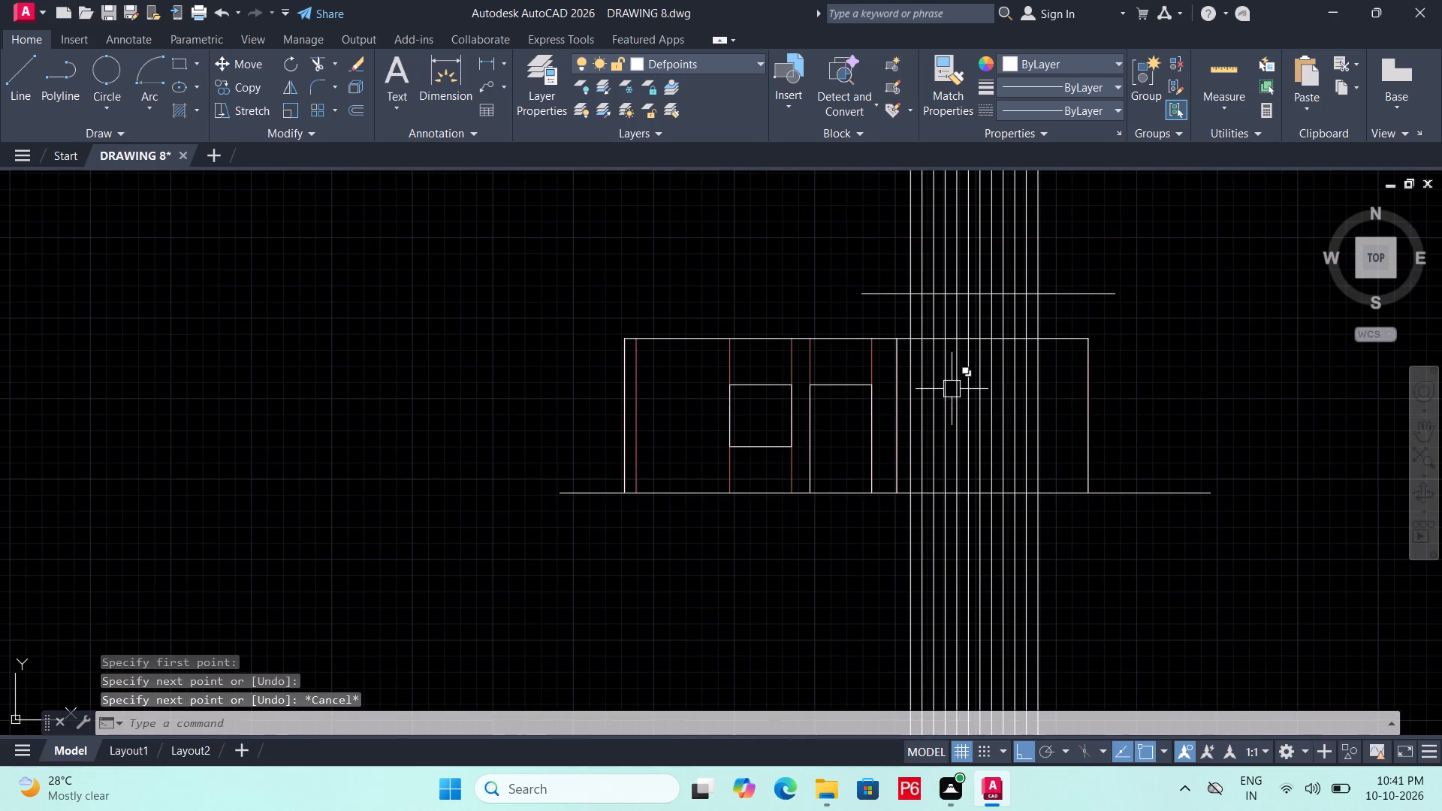
click(867, 550)
double_click(1120, 543)
key(Escape)
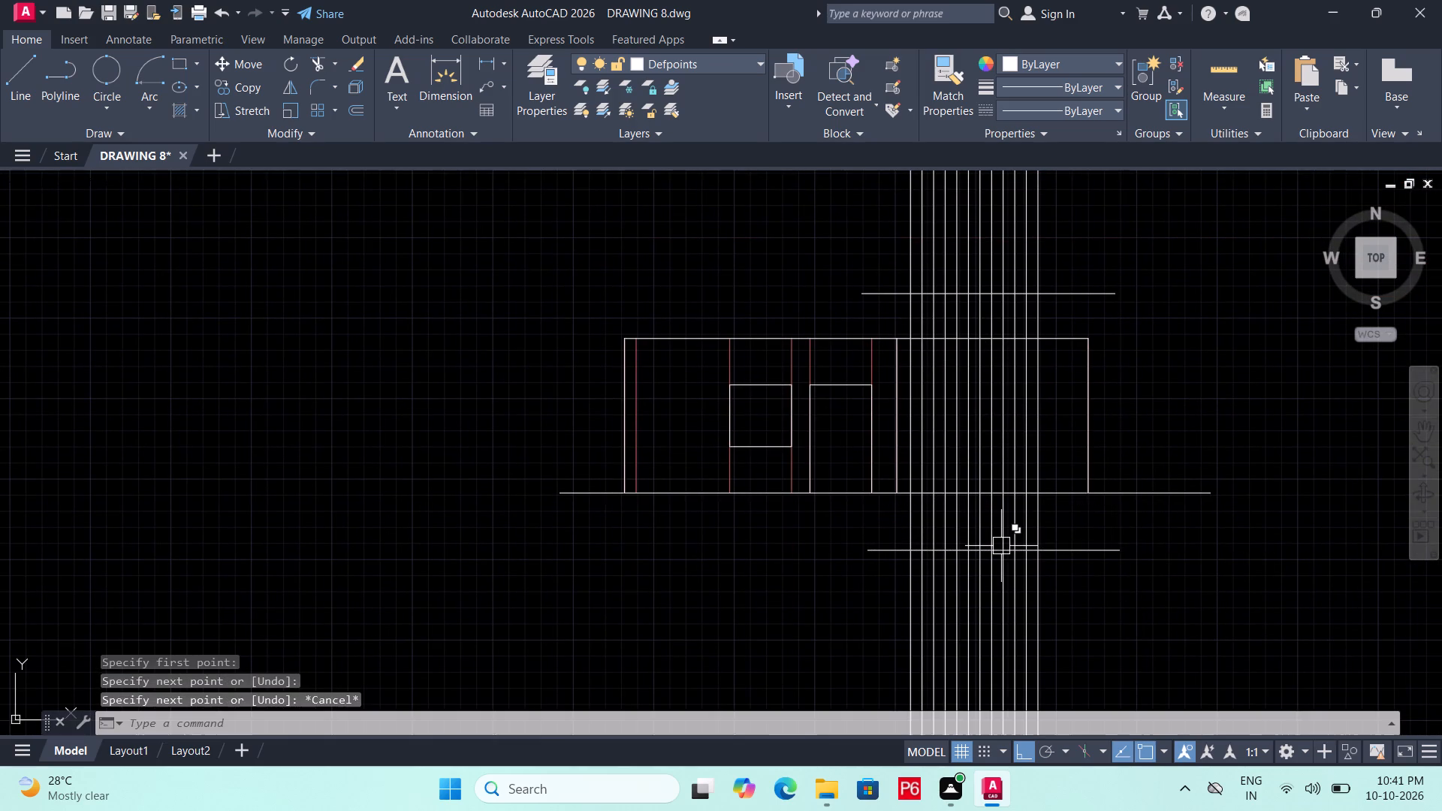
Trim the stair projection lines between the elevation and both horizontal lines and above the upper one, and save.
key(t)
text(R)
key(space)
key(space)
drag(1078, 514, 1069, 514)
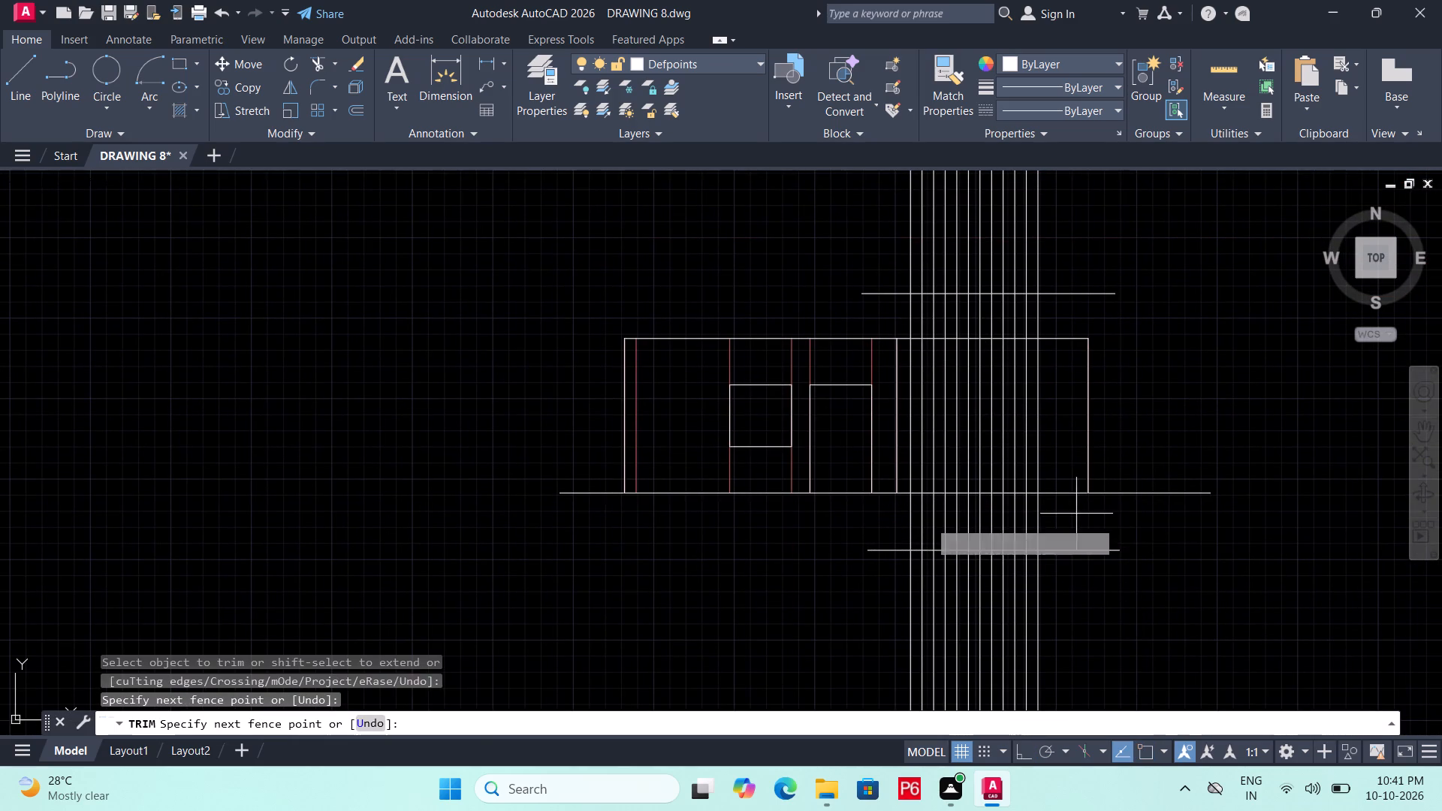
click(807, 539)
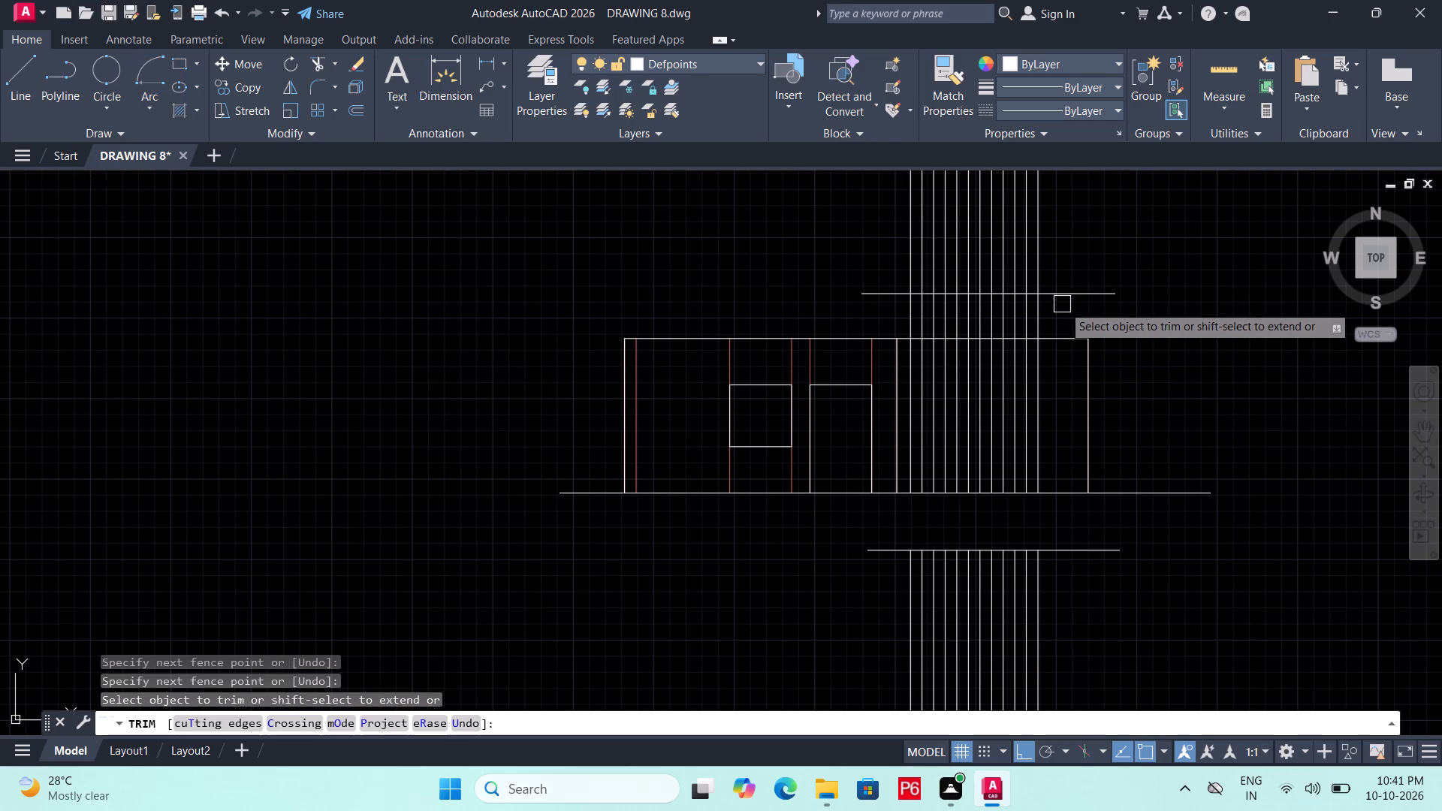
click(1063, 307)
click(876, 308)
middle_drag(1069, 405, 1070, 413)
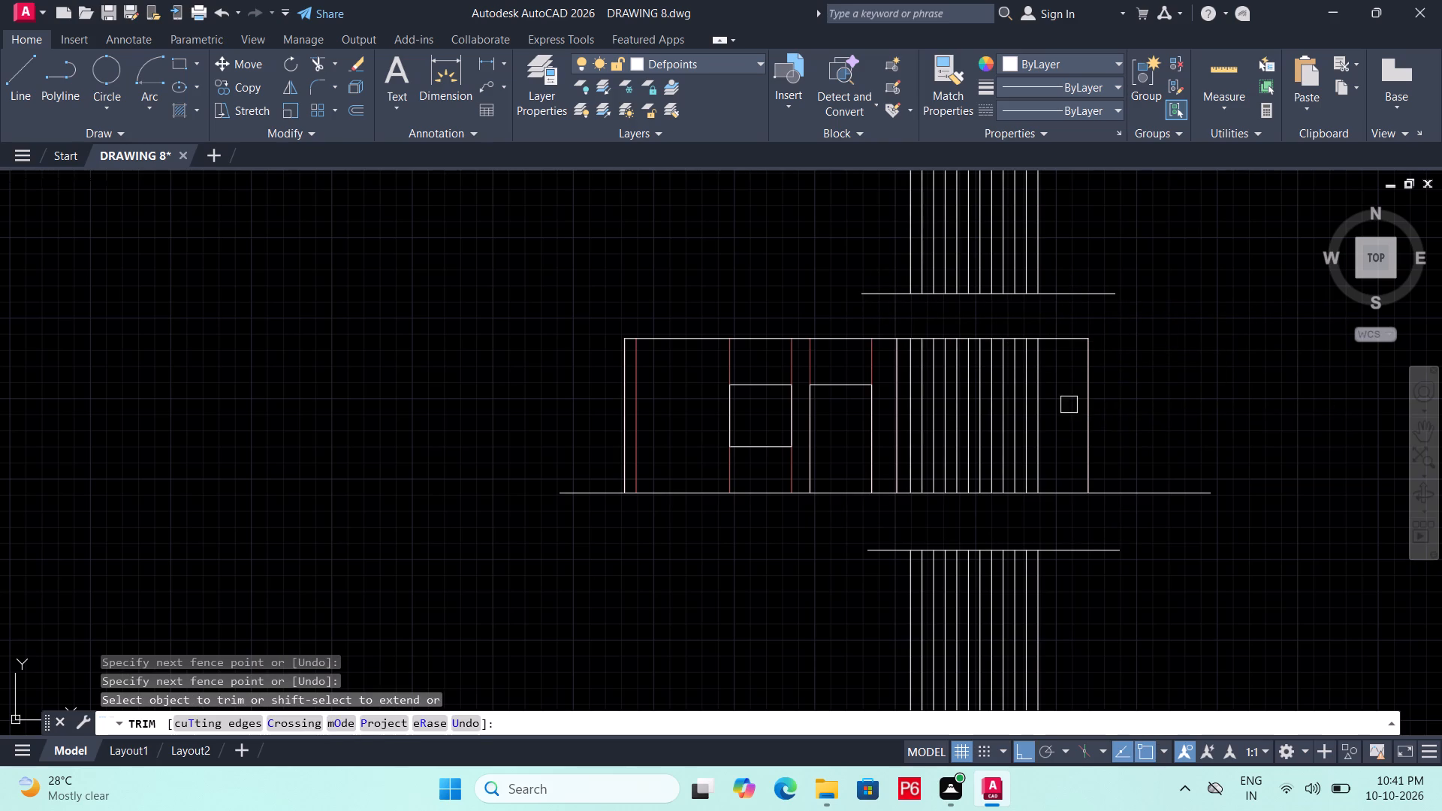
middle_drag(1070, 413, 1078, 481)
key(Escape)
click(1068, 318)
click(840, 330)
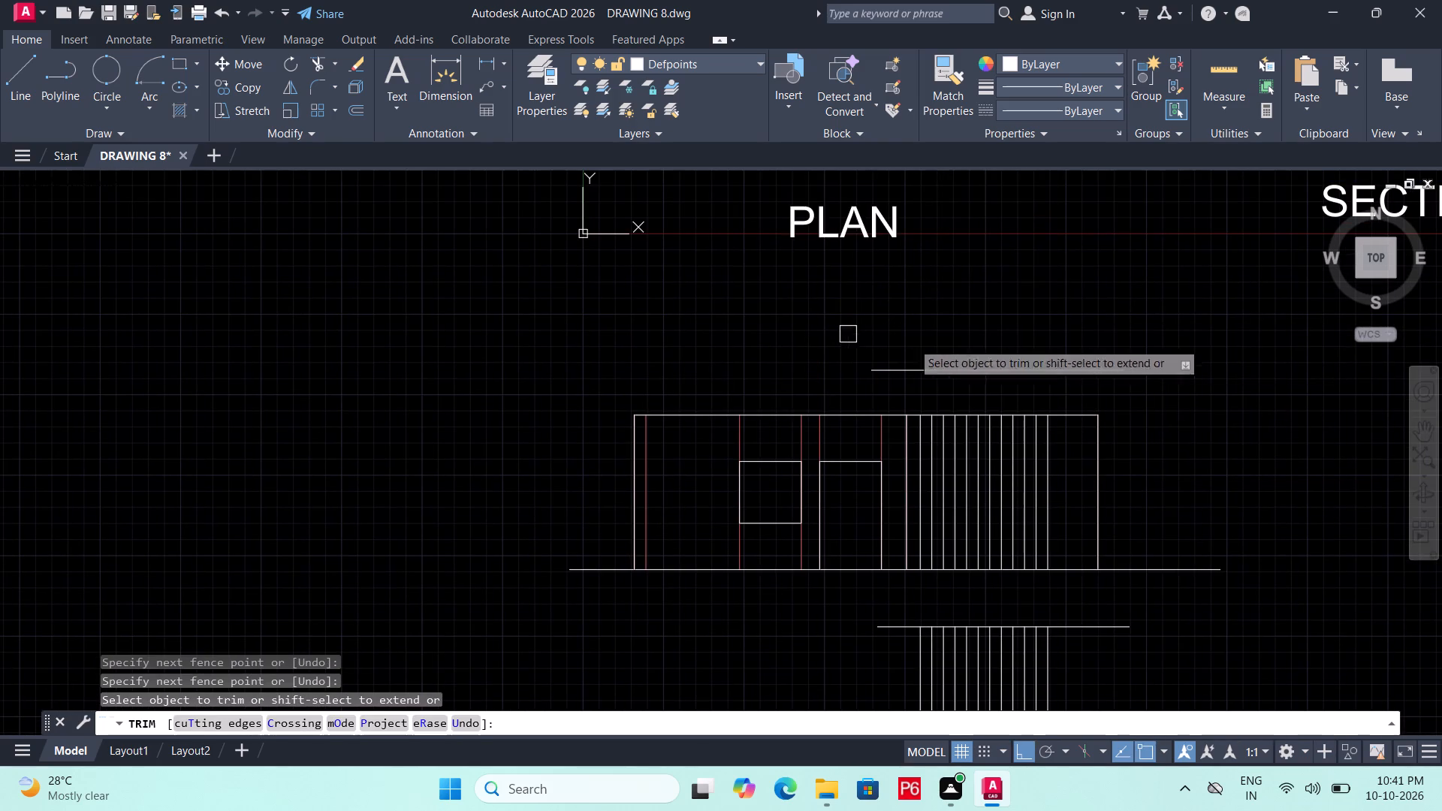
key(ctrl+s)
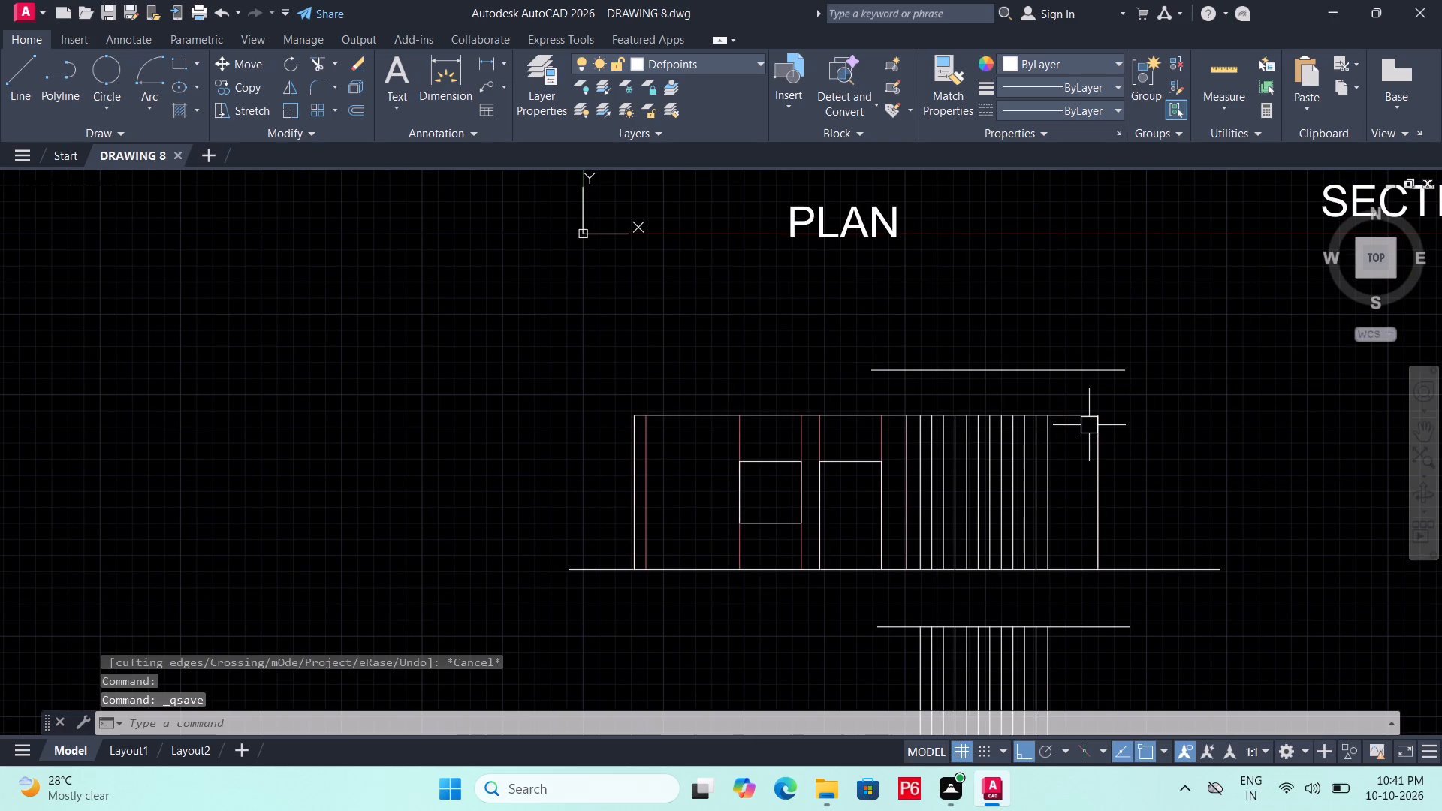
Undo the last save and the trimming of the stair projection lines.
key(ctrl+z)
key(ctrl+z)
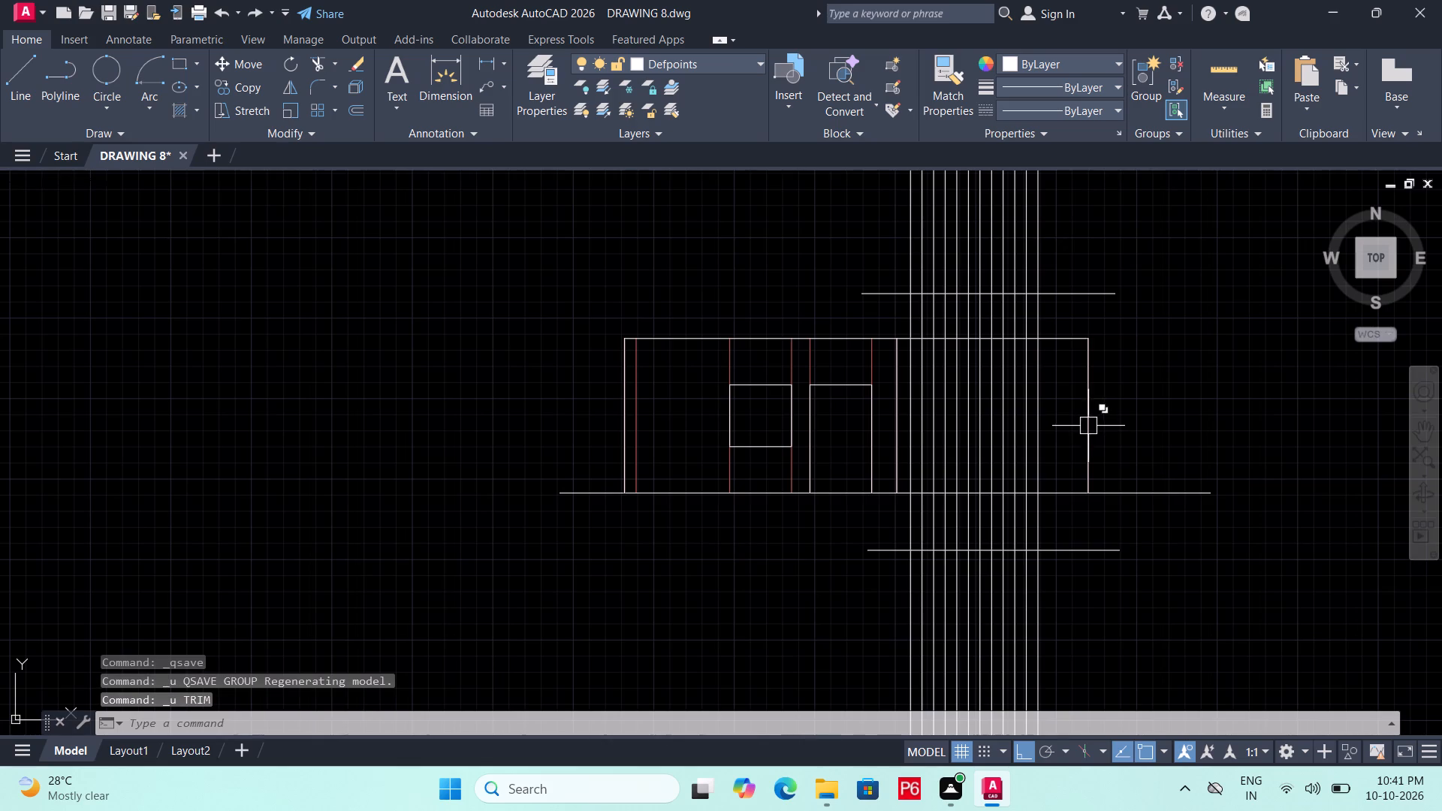
Trim the stair projection lines between the upper horizontal line and the elevation, and between the ground line and the lower horizontal line.
scroll(1041, 315, up, 1)
text(TR)
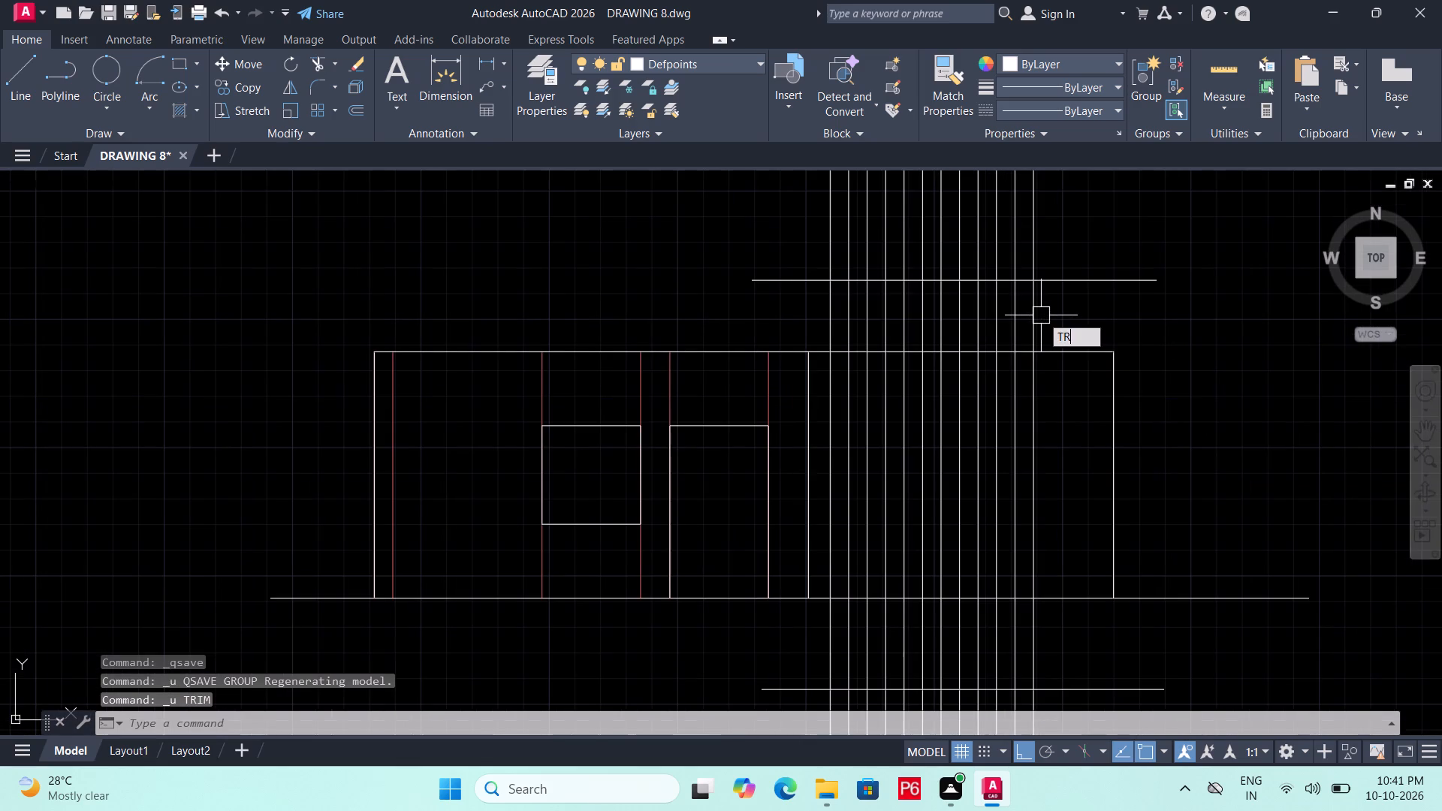
key(space)
key(space)
click(1052, 310)
click(783, 315)
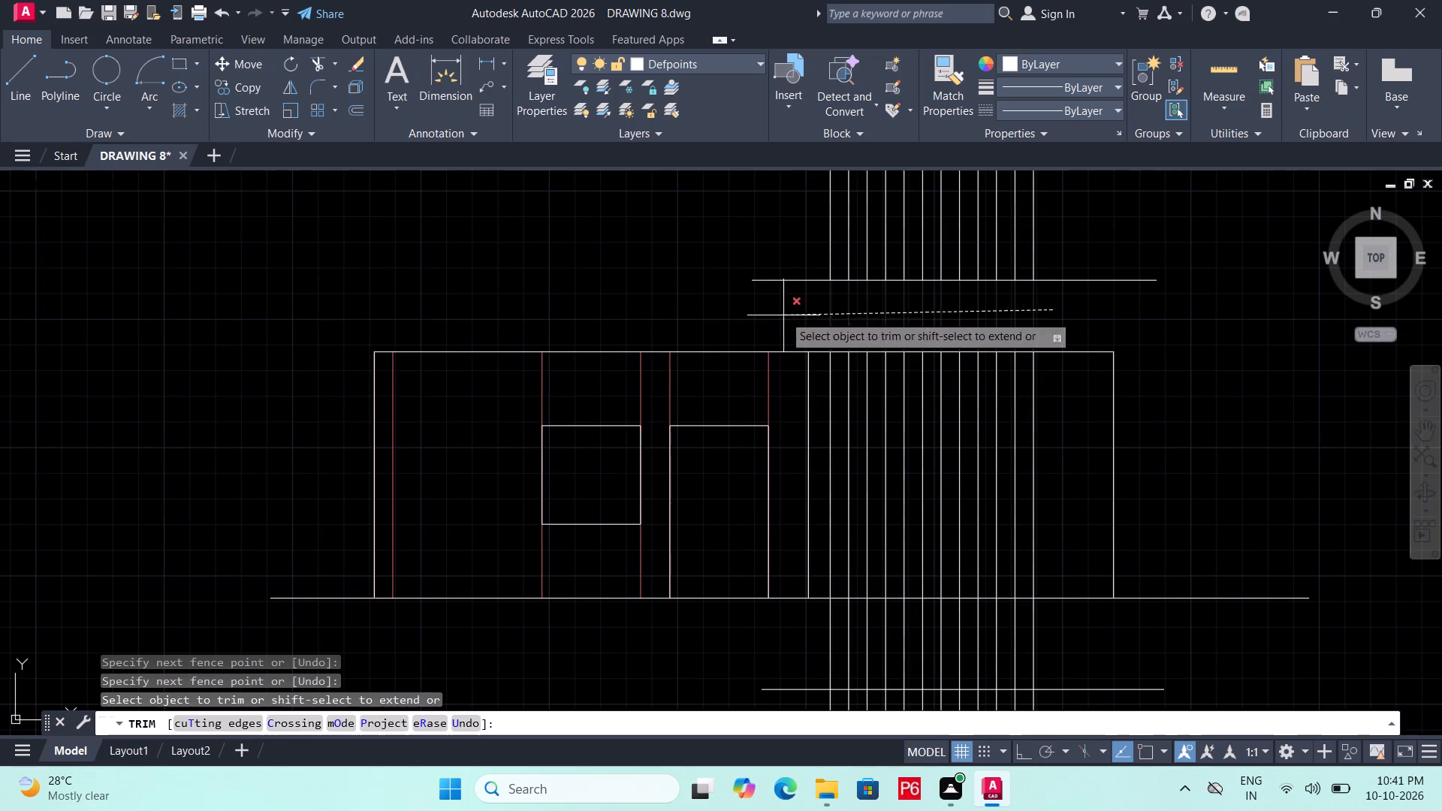
middle_drag(1004, 515, 1007, 402)
double_click(1068, 509)
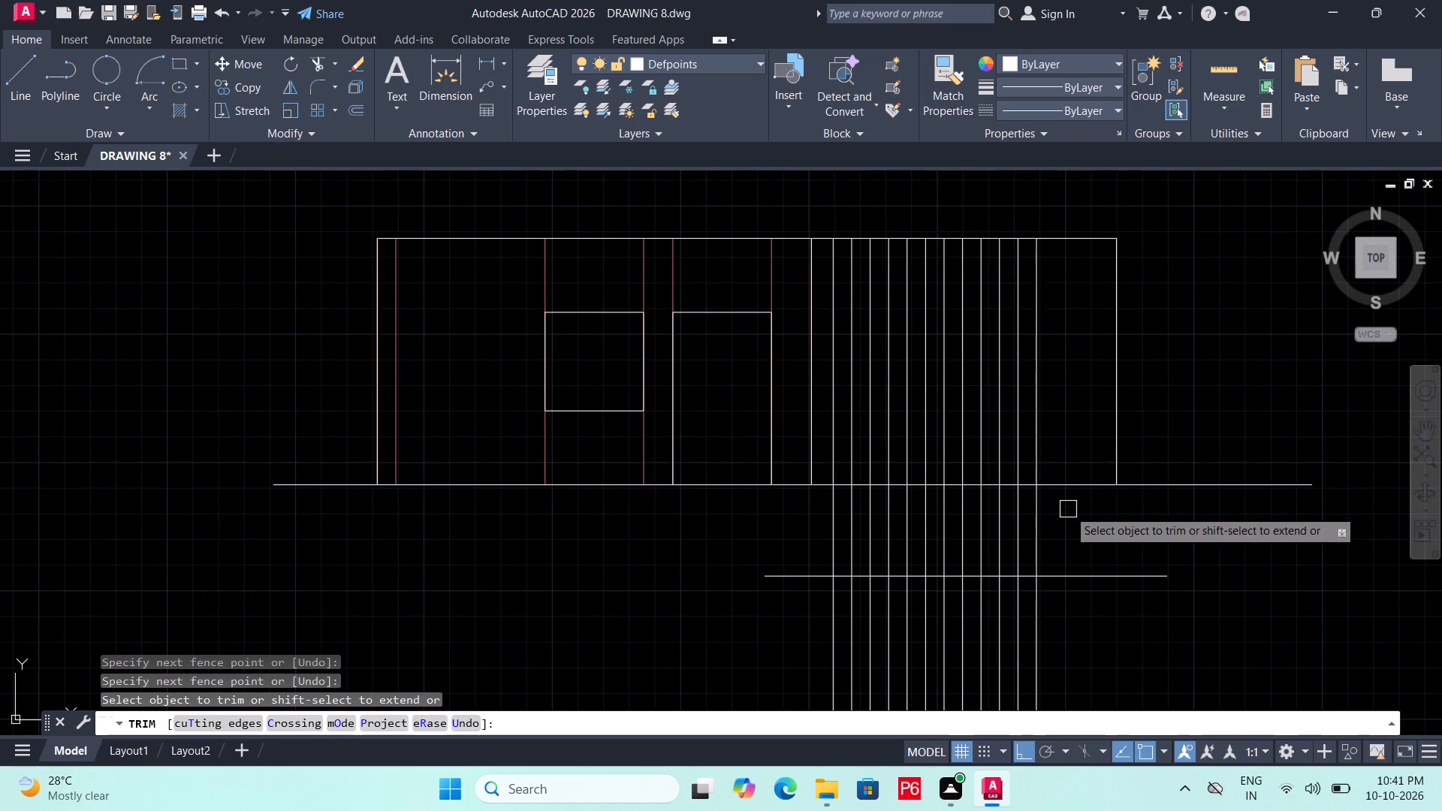
click(755, 513)
key(Escape)
key(Escape)
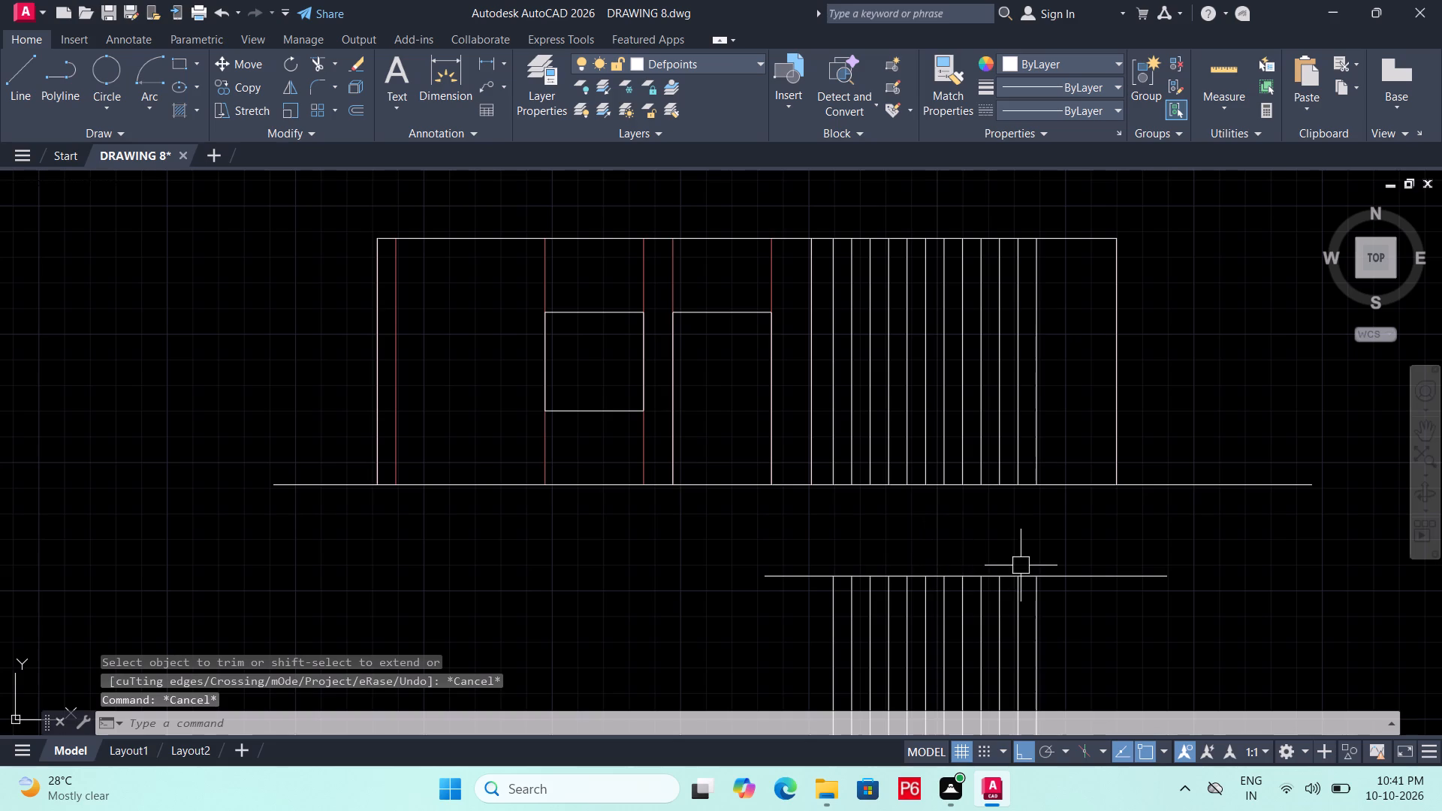
Erase both horizontal cutting lines and the leftover stair projection lines above and below the front elevation, and save the drawing.
click(1069, 579)
key(Delete)
click(1082, 601)
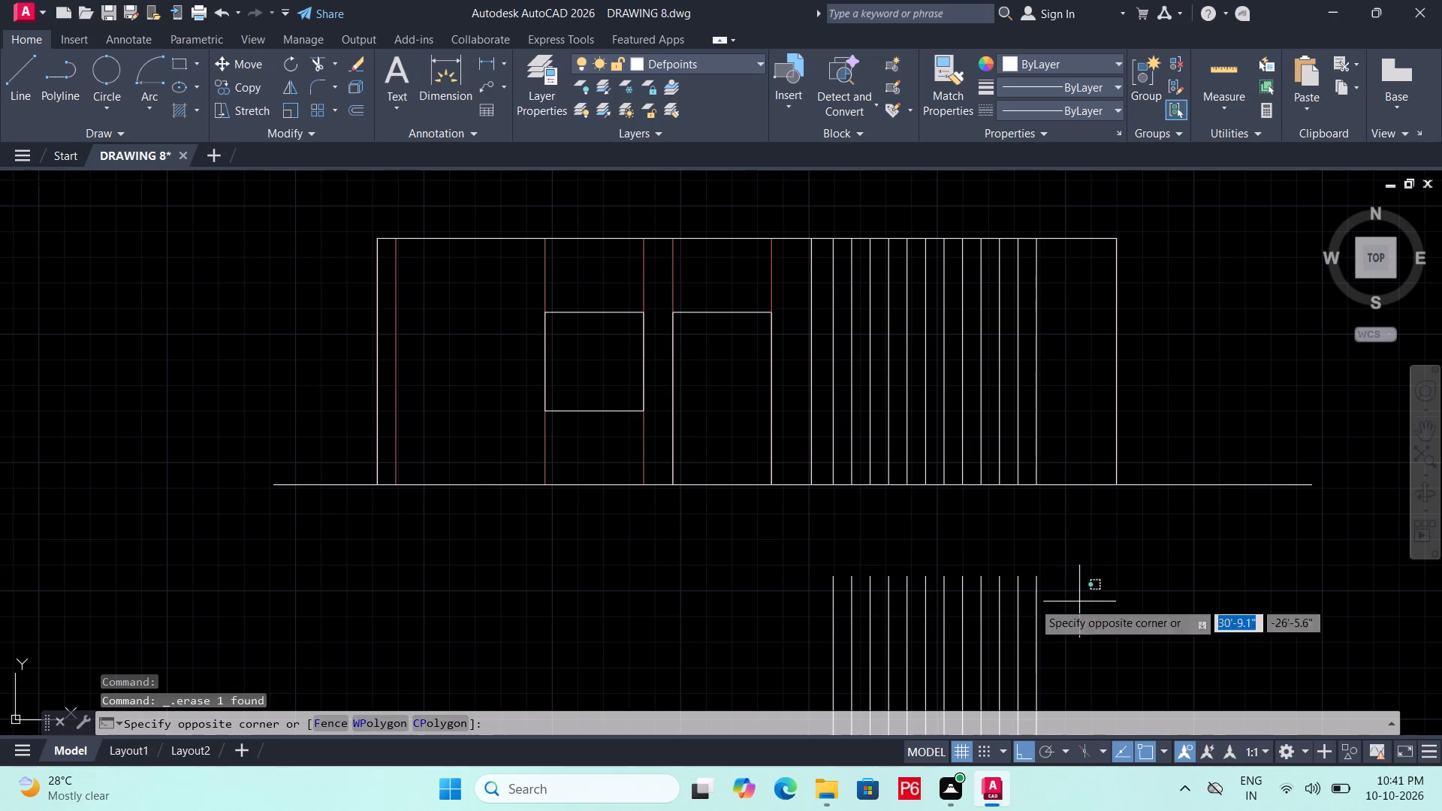
click(759, 624)
key(Delete)
middle_drag(992, 502, 1026, 695)
scroll(992, 502, down, 1)
scroll(1026, 695, up, 1)
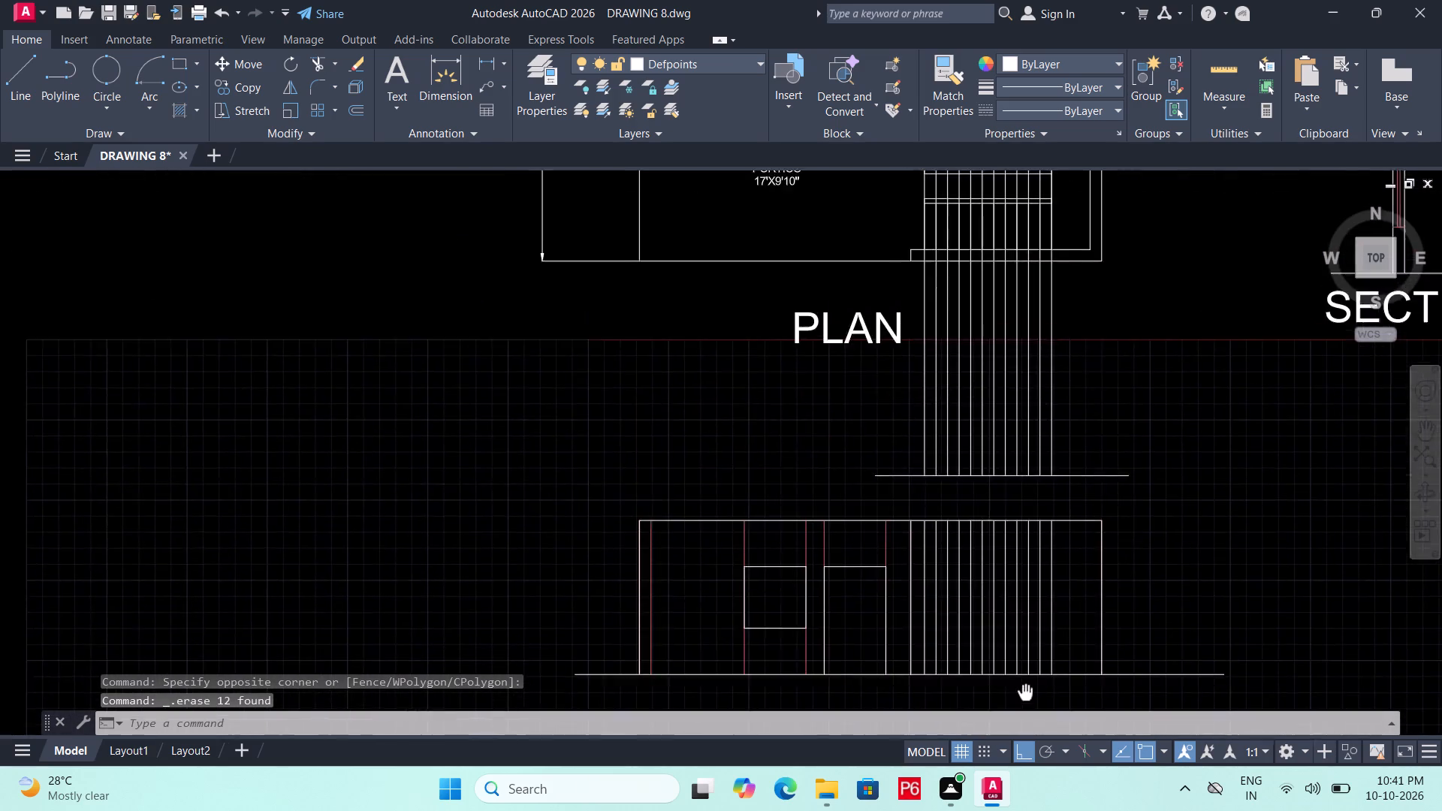
click(1225, 320)
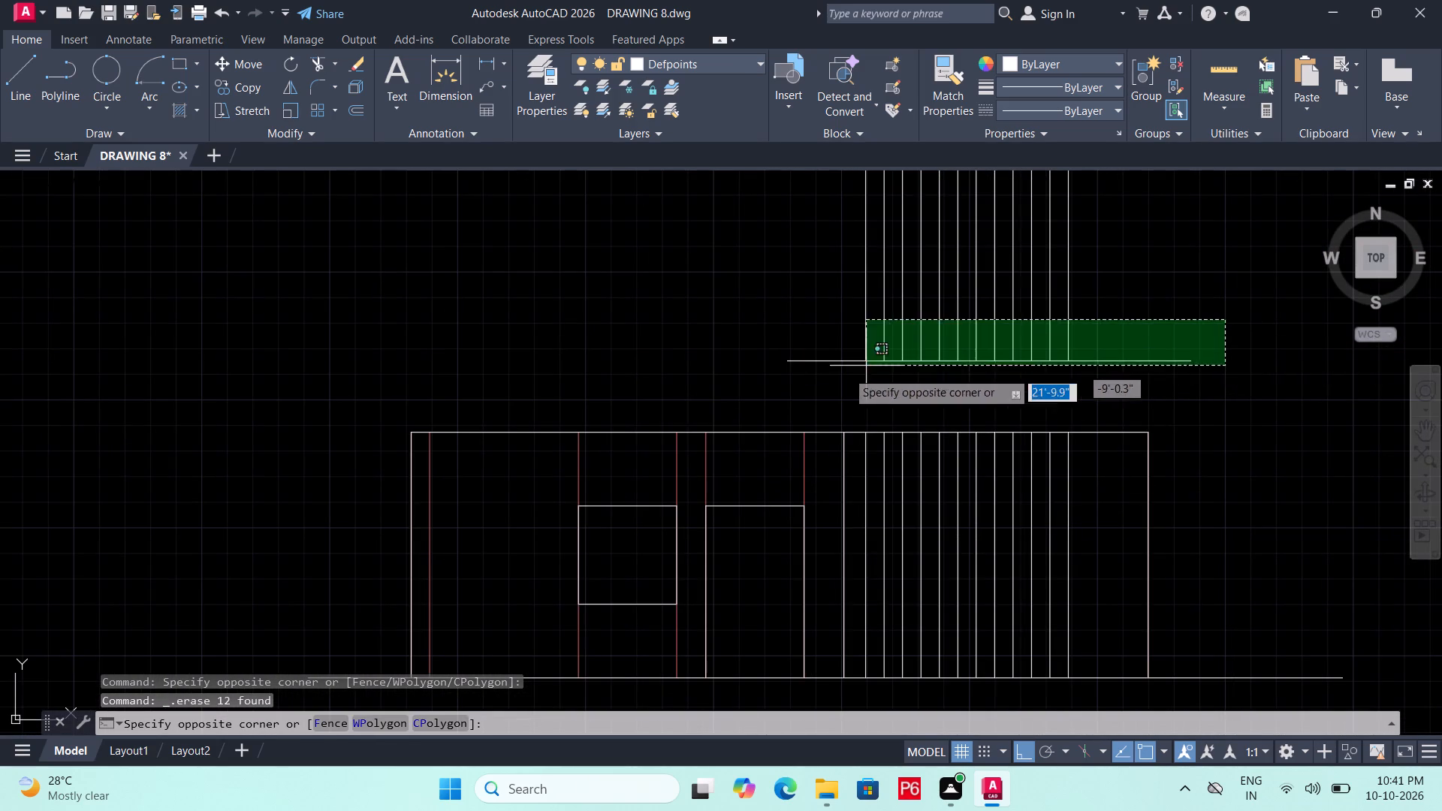
click(757, 386)
key(Delete)
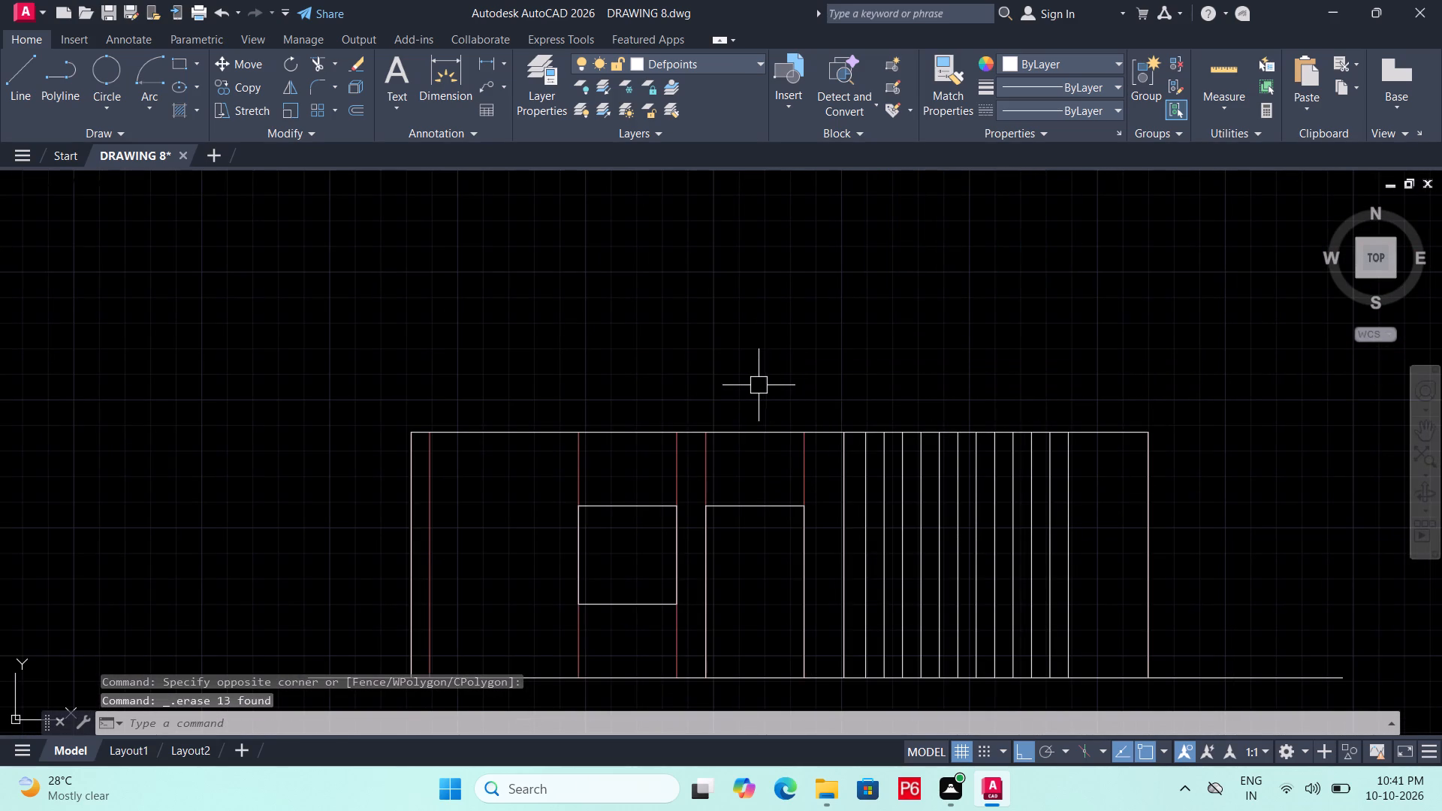
key(ctrl+s)
key(ctrl+s)
key(ctrl+s)
On the STAIRCASE layer, draw the first step from the ground line: a 6" riser and a tread reaching the next projection line.
ctrl+middle_drag(894, 433, 925, 345)
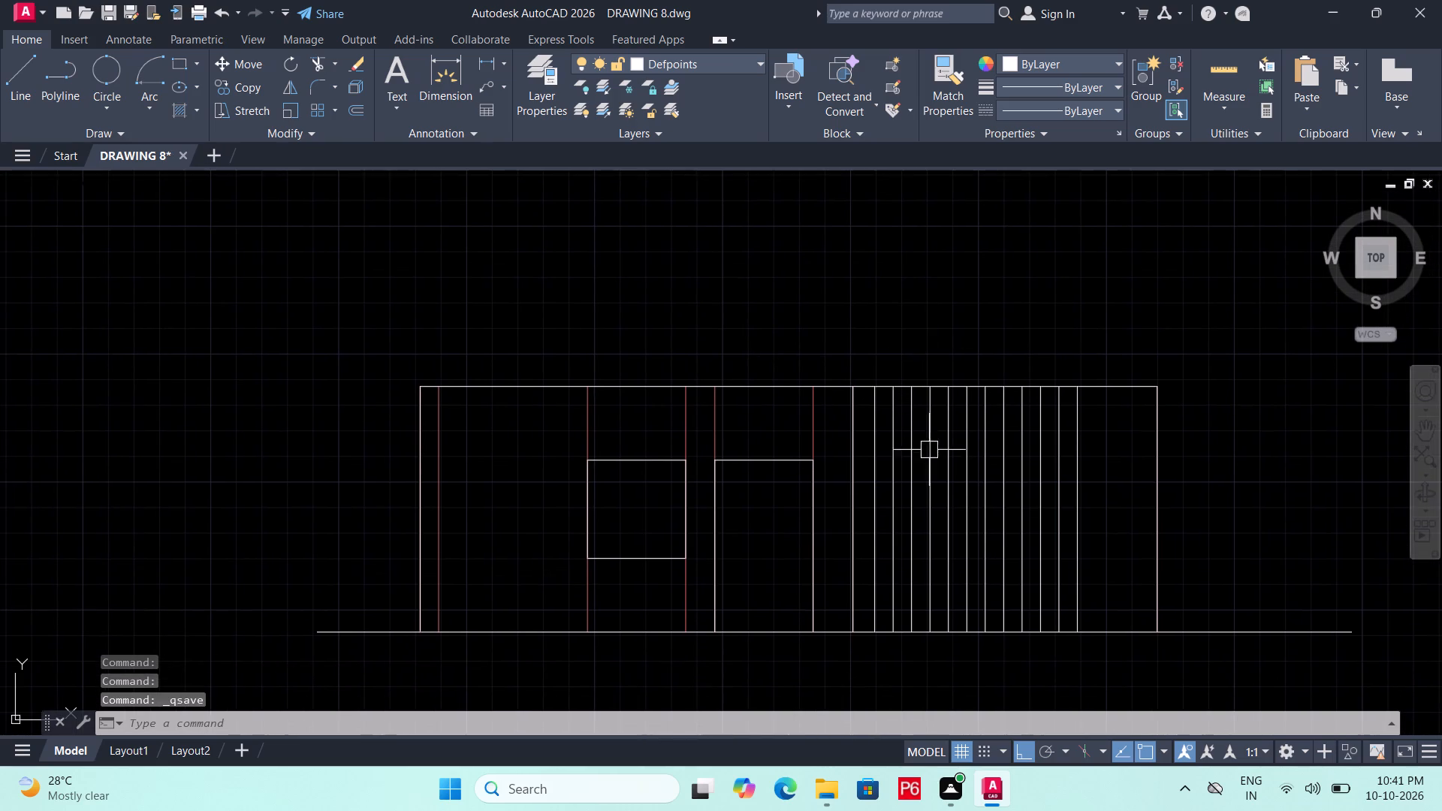
scroll(868, 618, up, 1)
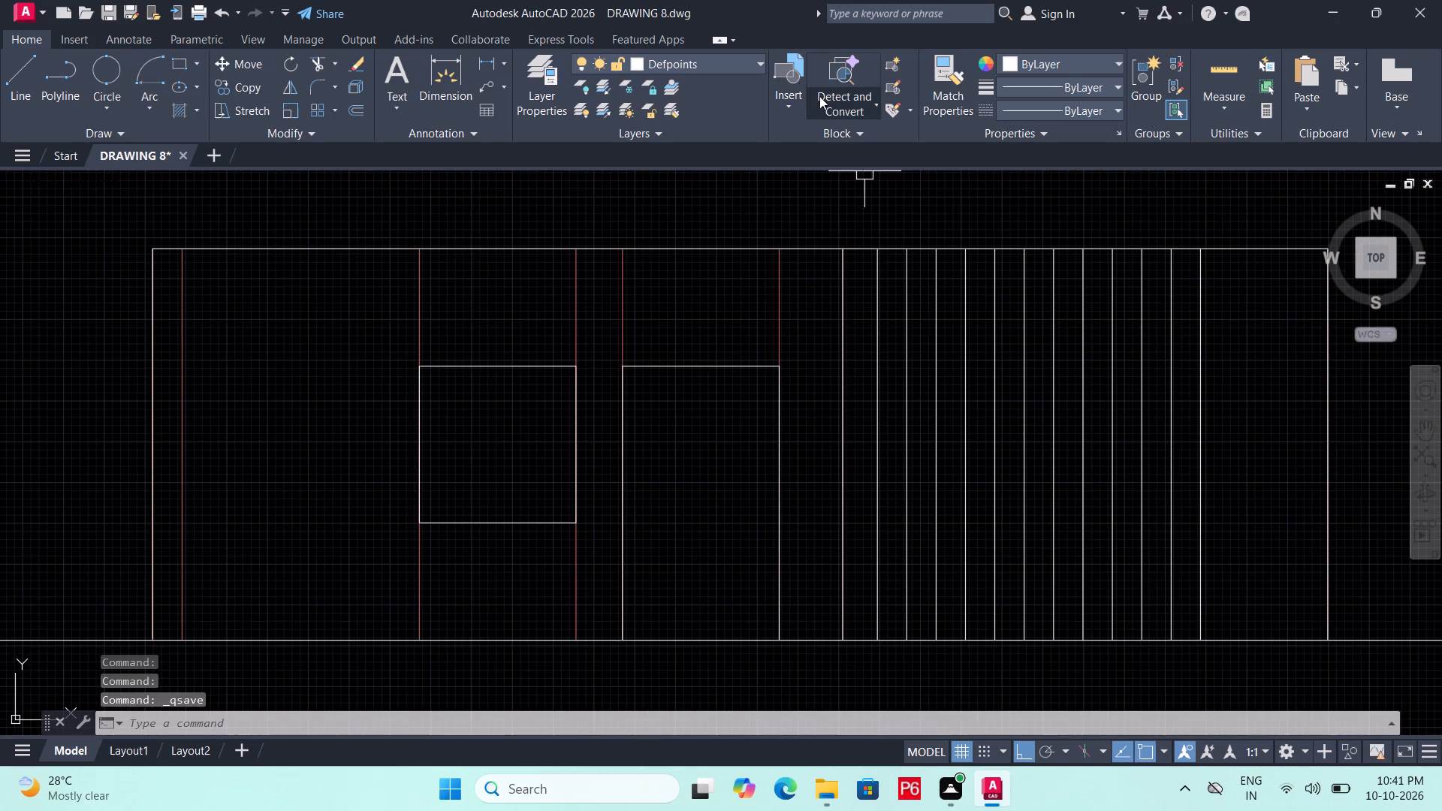
click(742, 68)
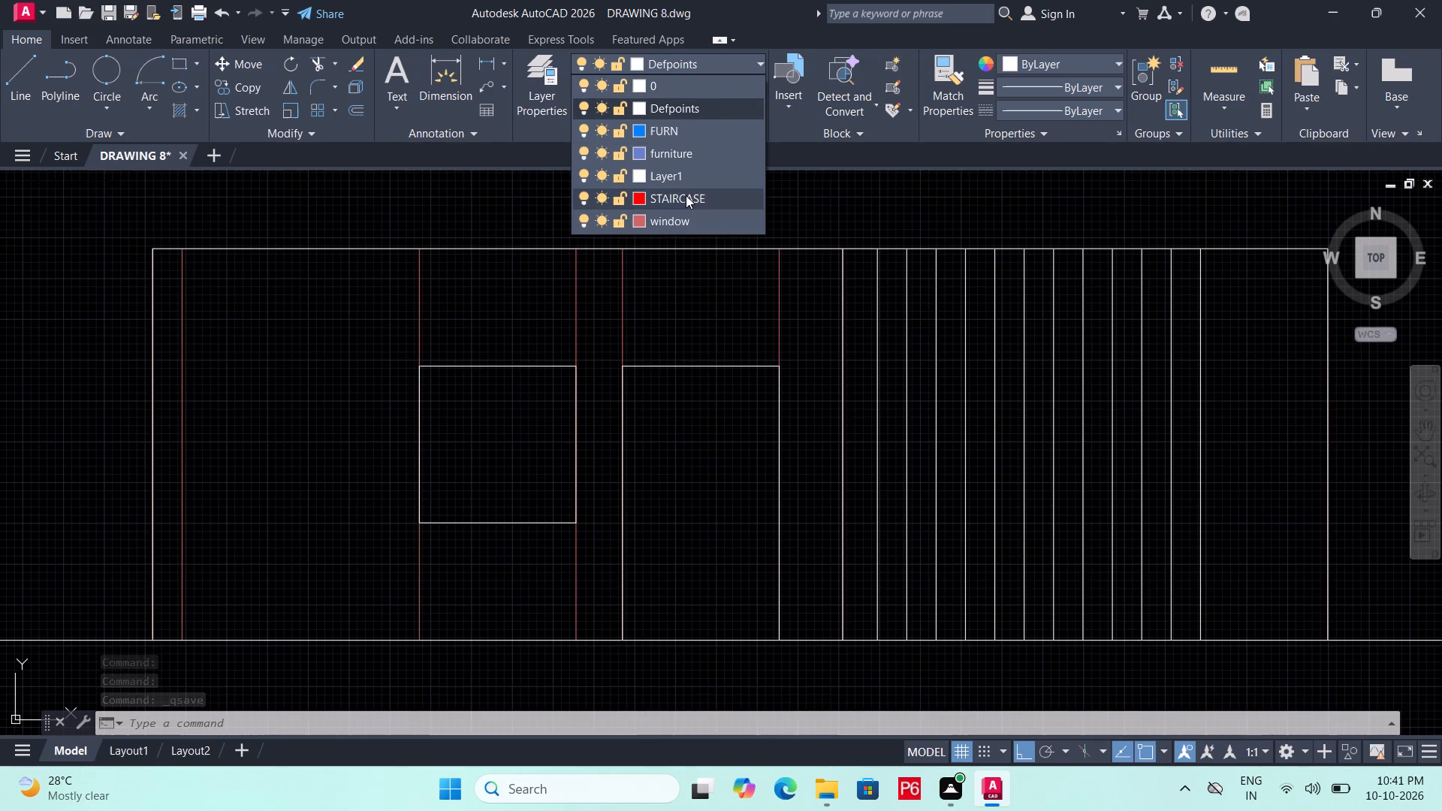
click(686, 197)
click(17, 101)
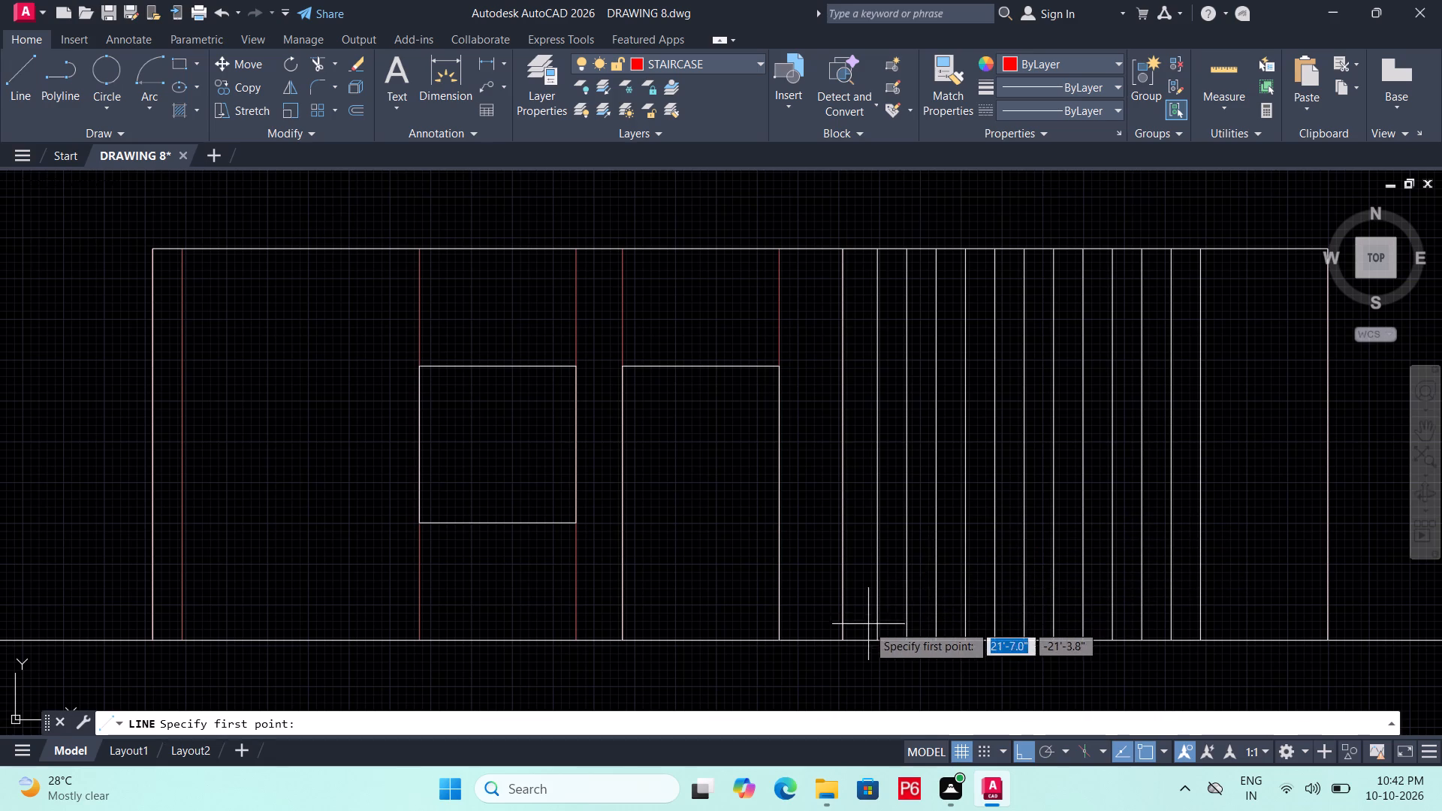
scroll(867, 631, up, 1)
click(821, 649)
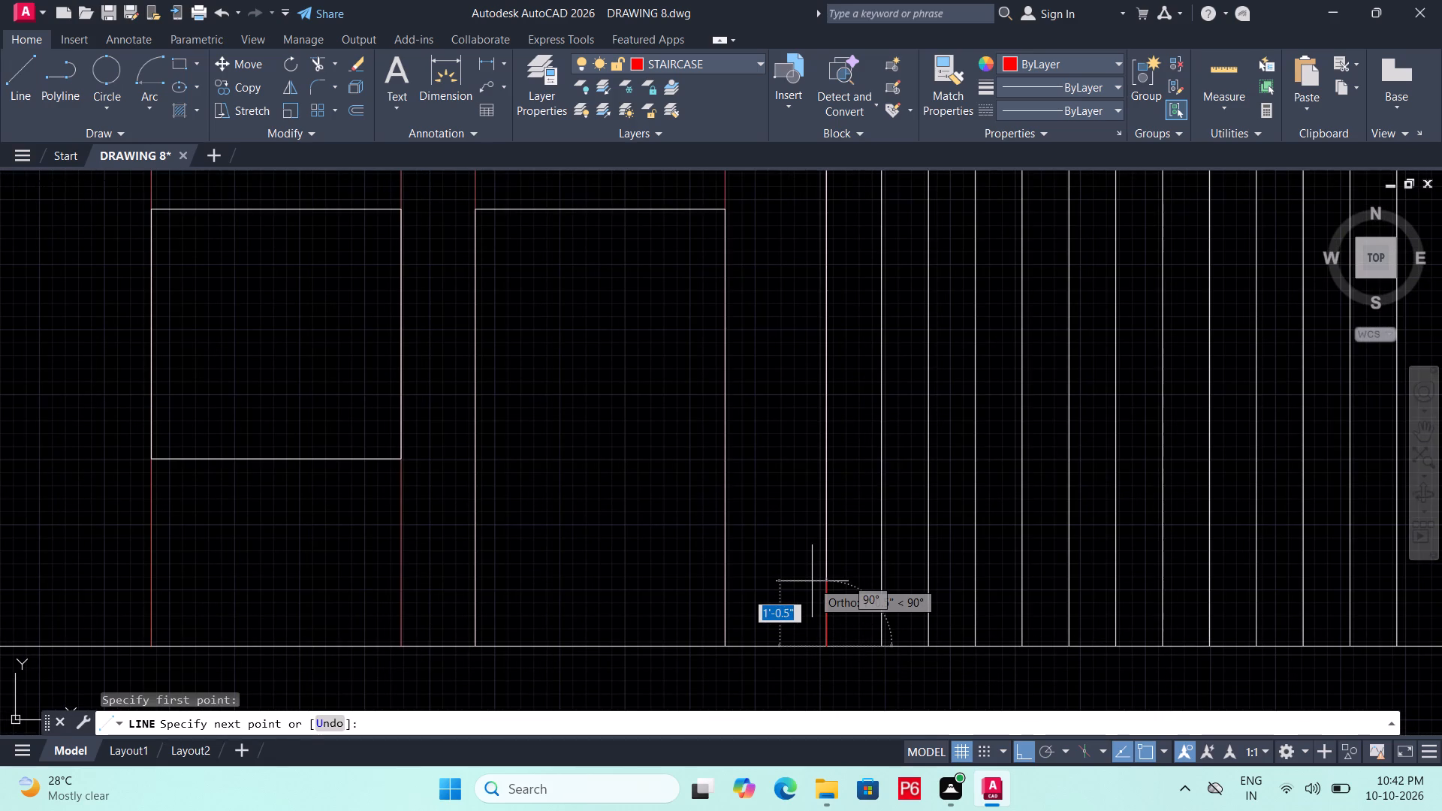
text(6")
key(Return)
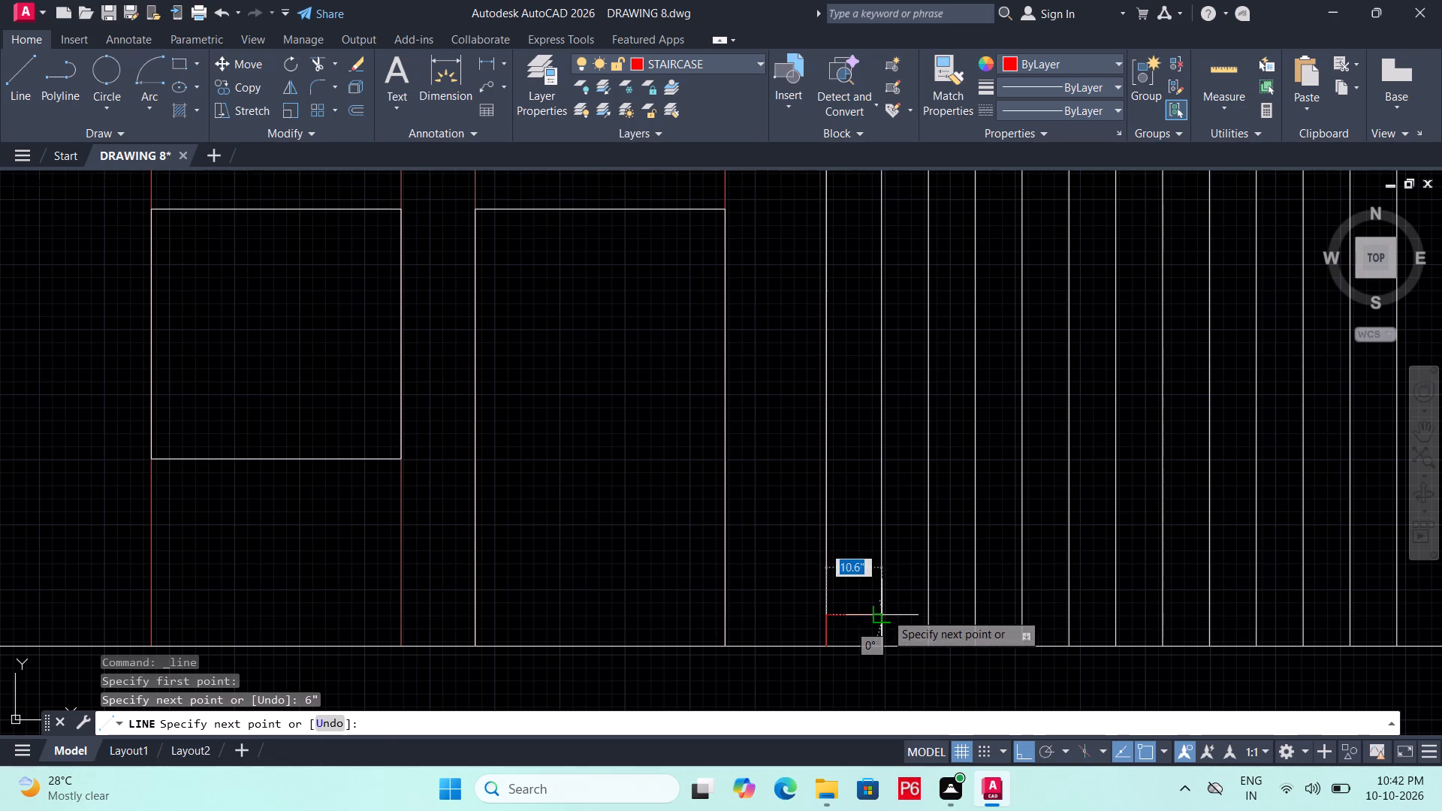
drag(885, 613, 885, 604)
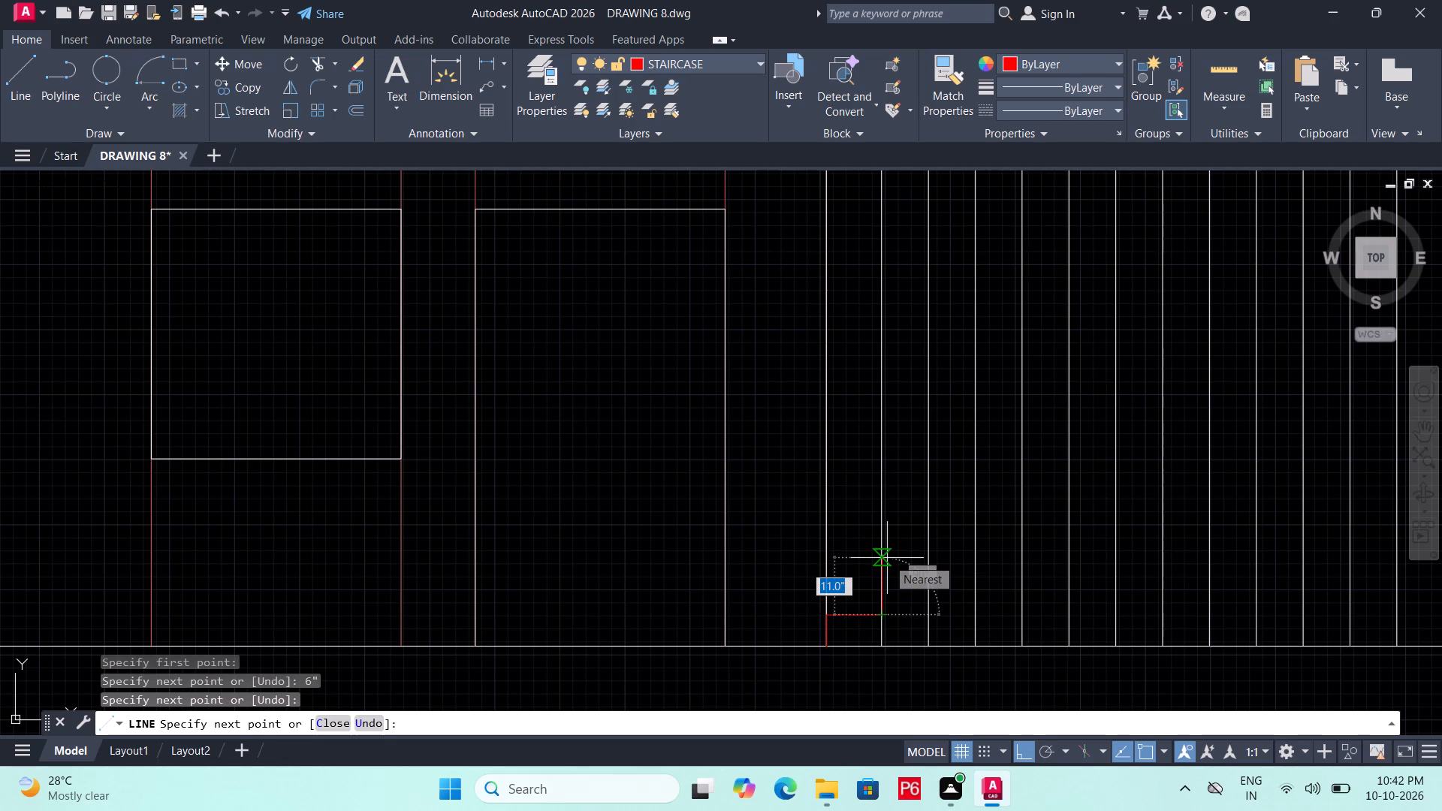
key(Escape)
Copy the first riser and tread three times, with Ortho off, placing each copy where the previous tread meets the next projection line.
scroll(855, 655, up, 3)
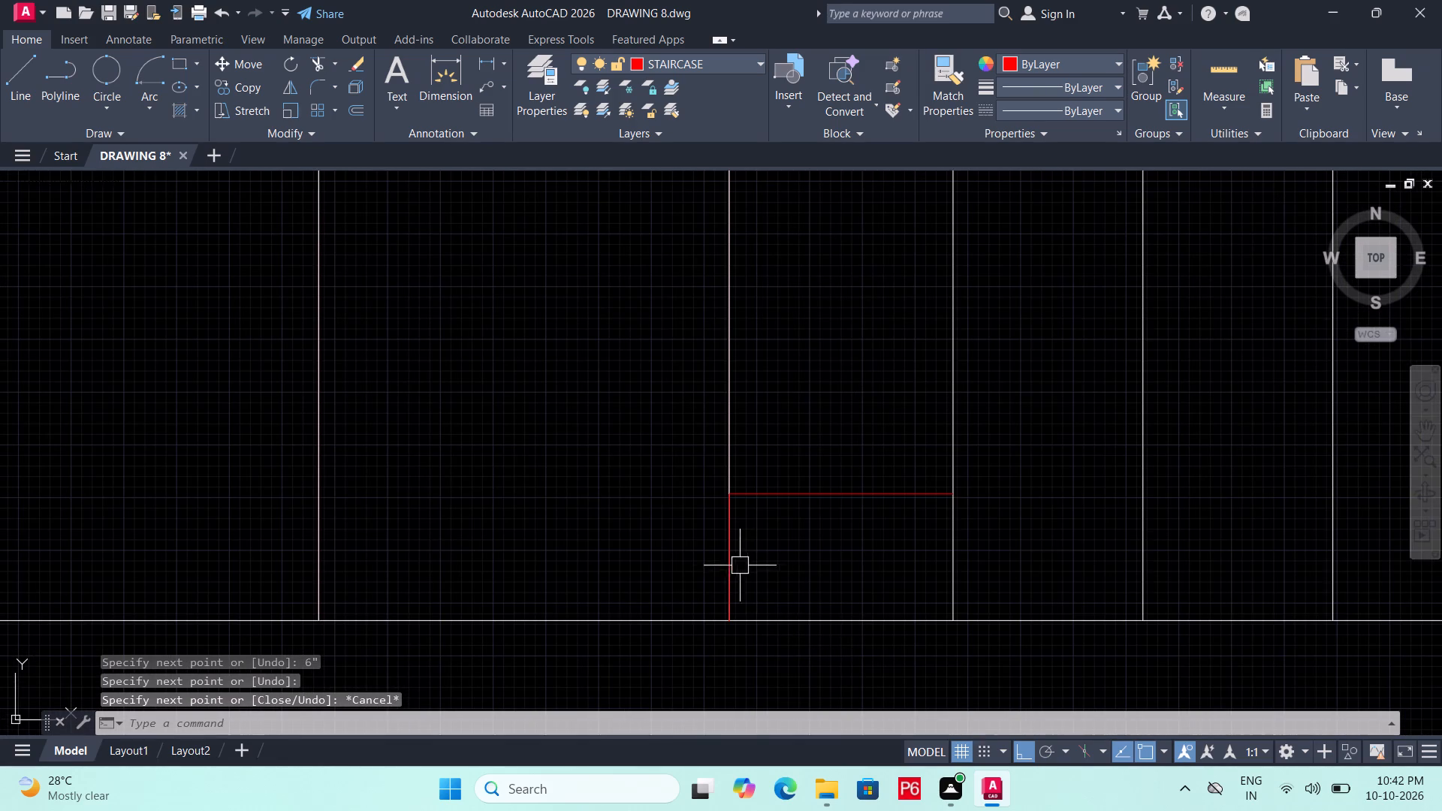
click(729, 559)
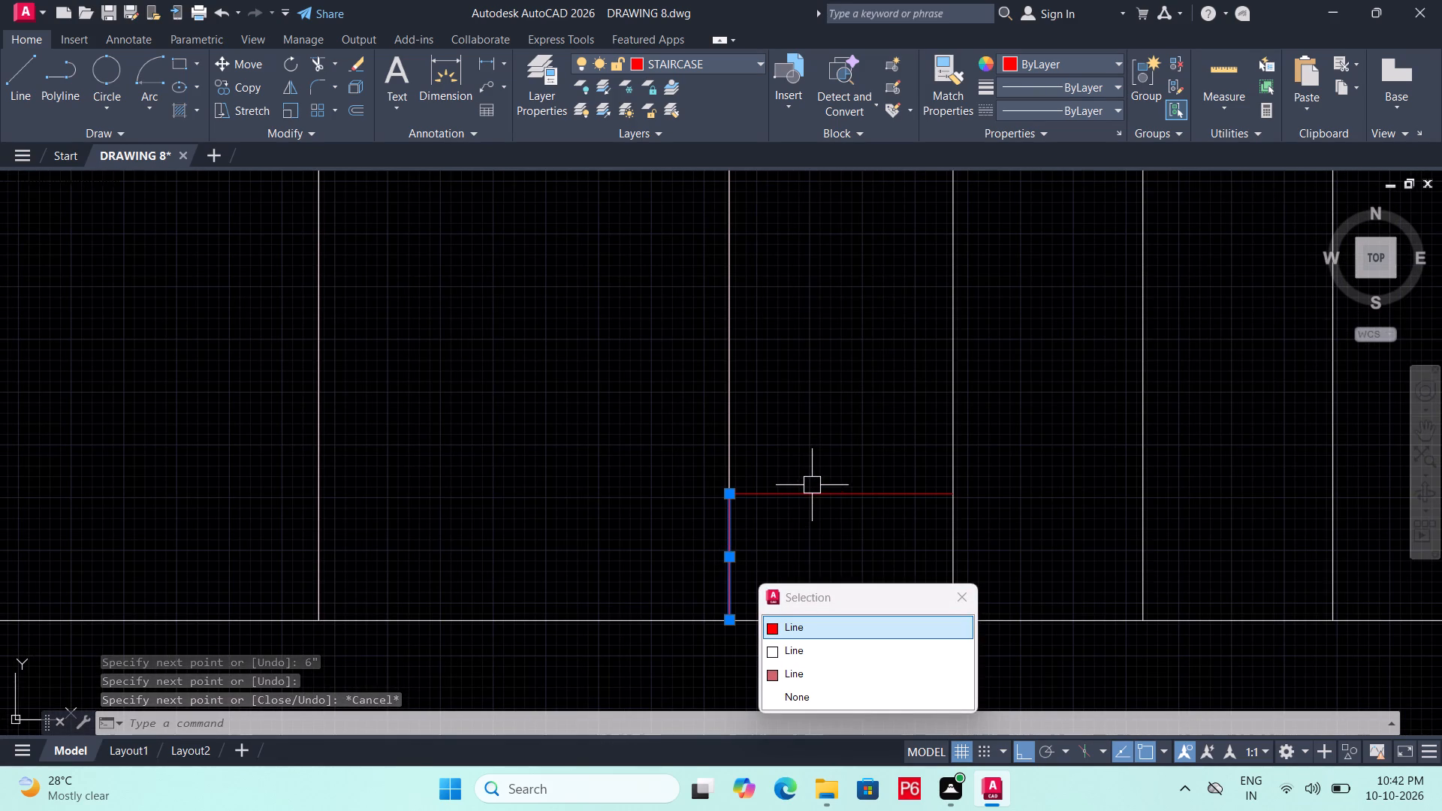
click(813, 493)
text(CO)
key(space)
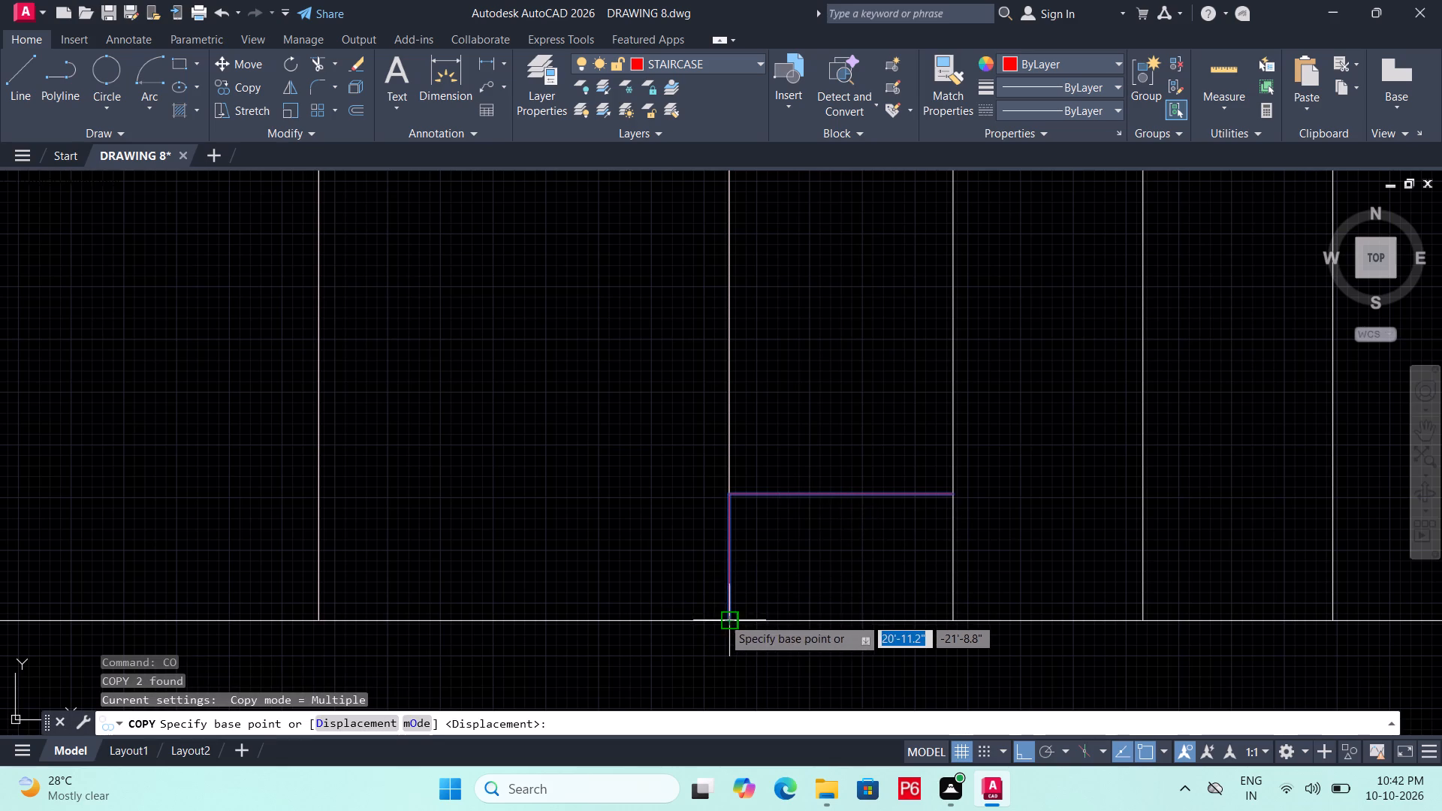
click(728, 617)
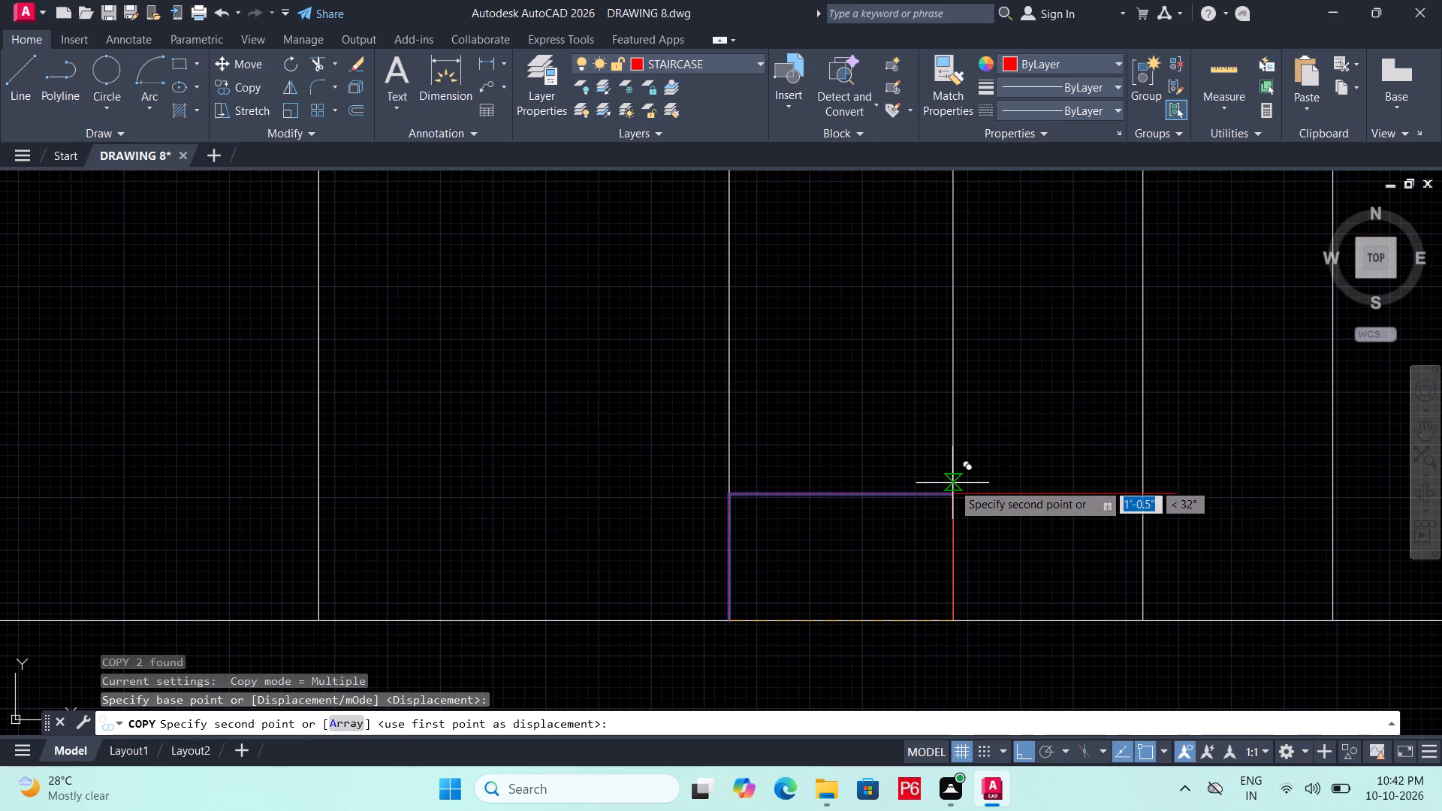
key(F8)
click(952, 498)
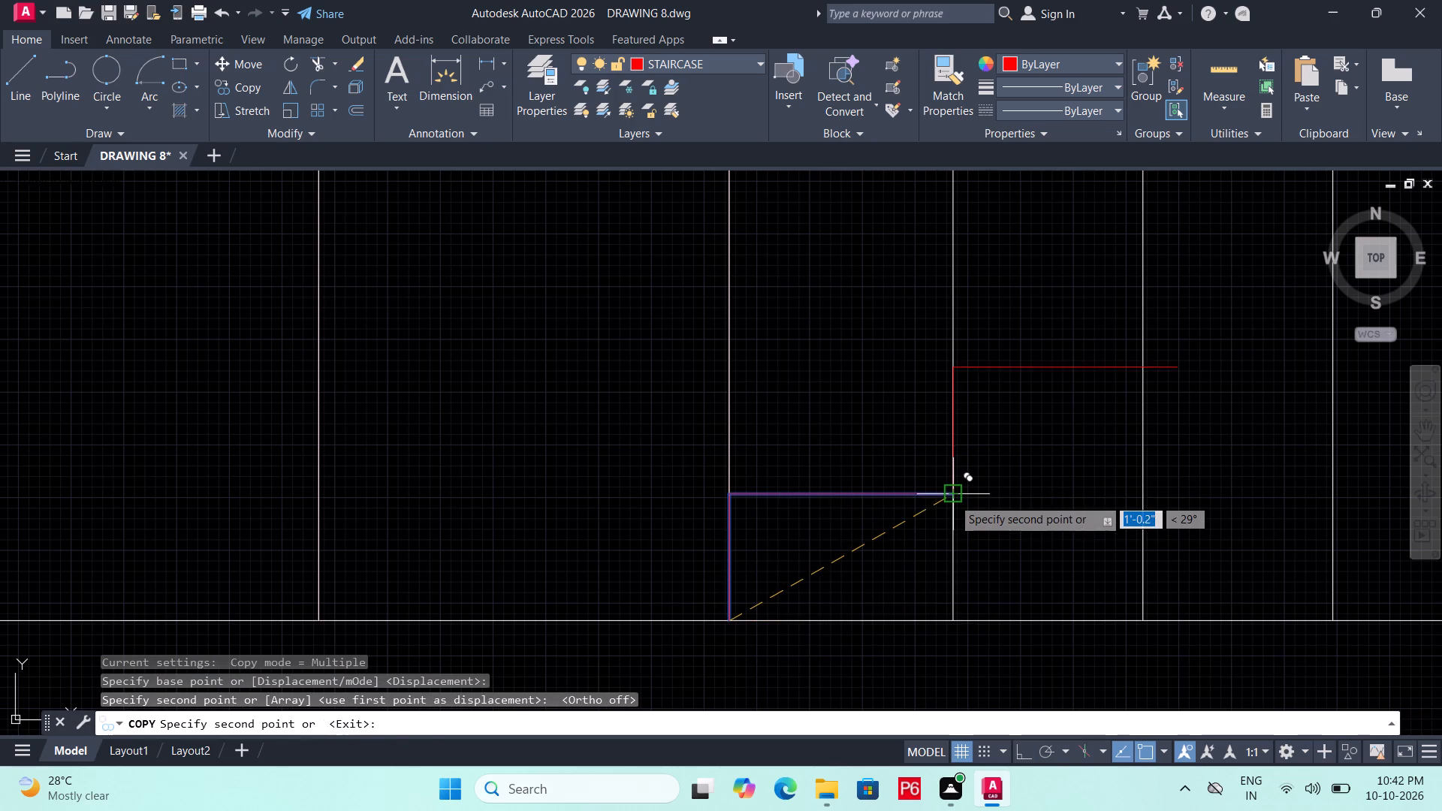
click(1147, 369)
middle_drag(1236, 418, 1236, 420)
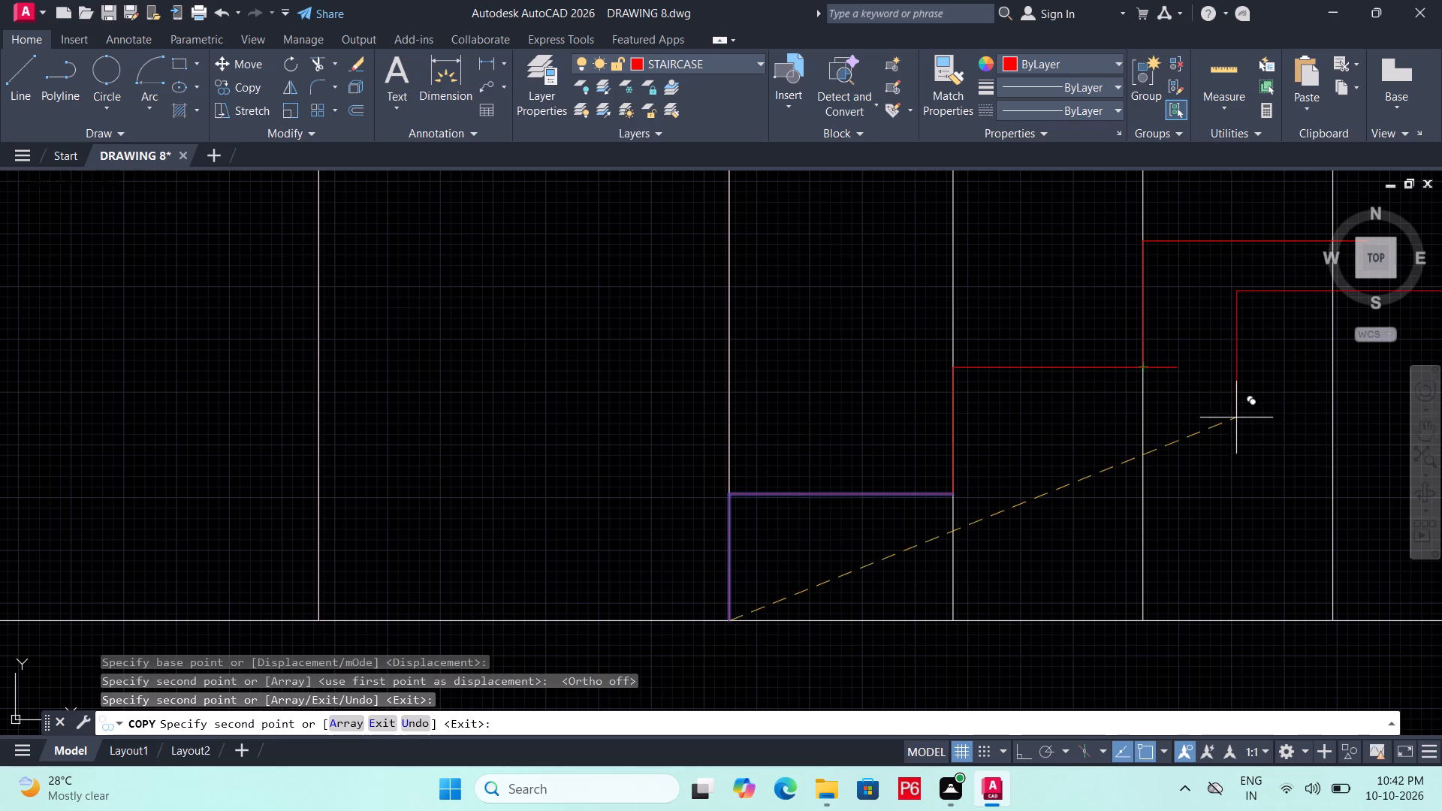
middle_drag(1236, 420, 880, 514)
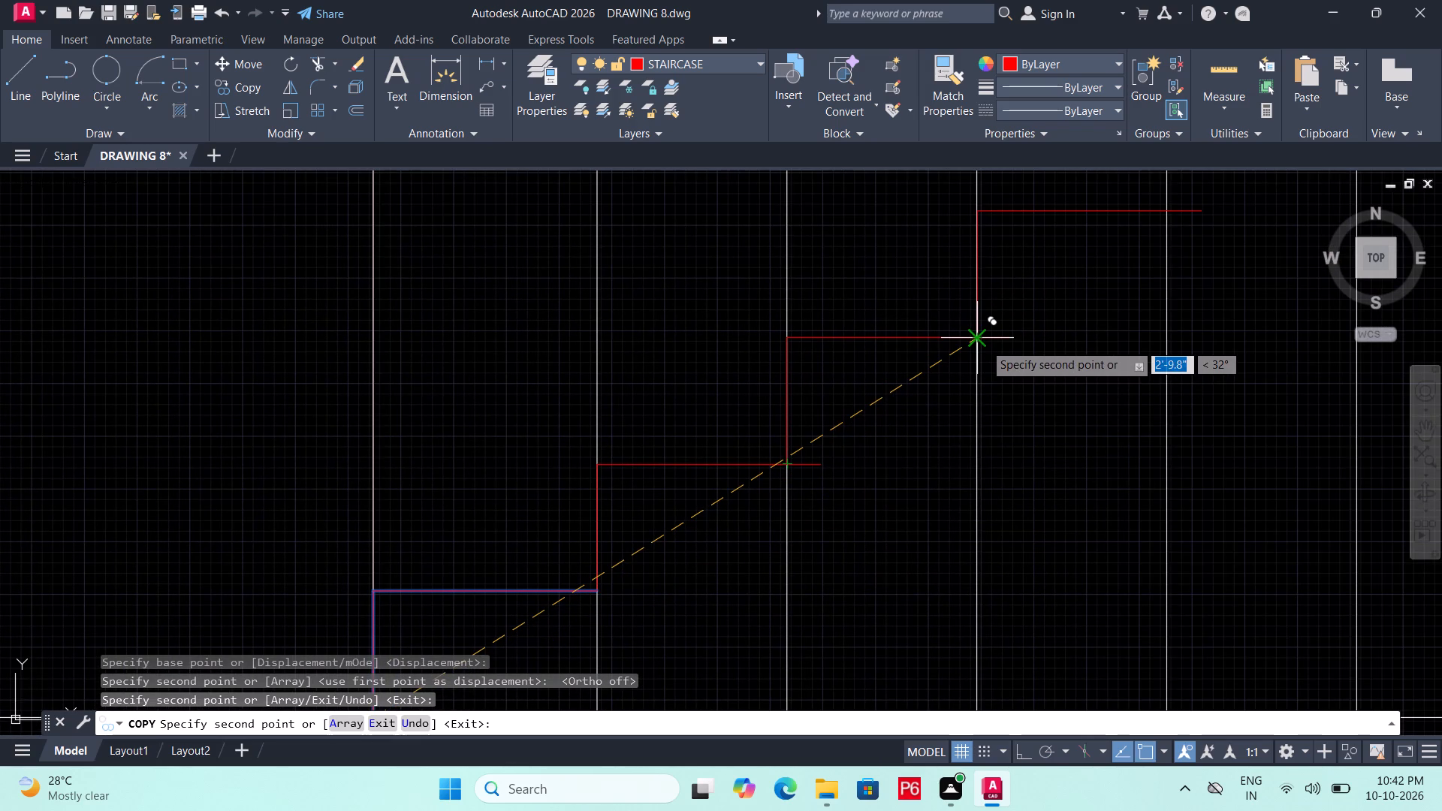
click(984, 343)
middle_drag(1093, 383, 873, 526)
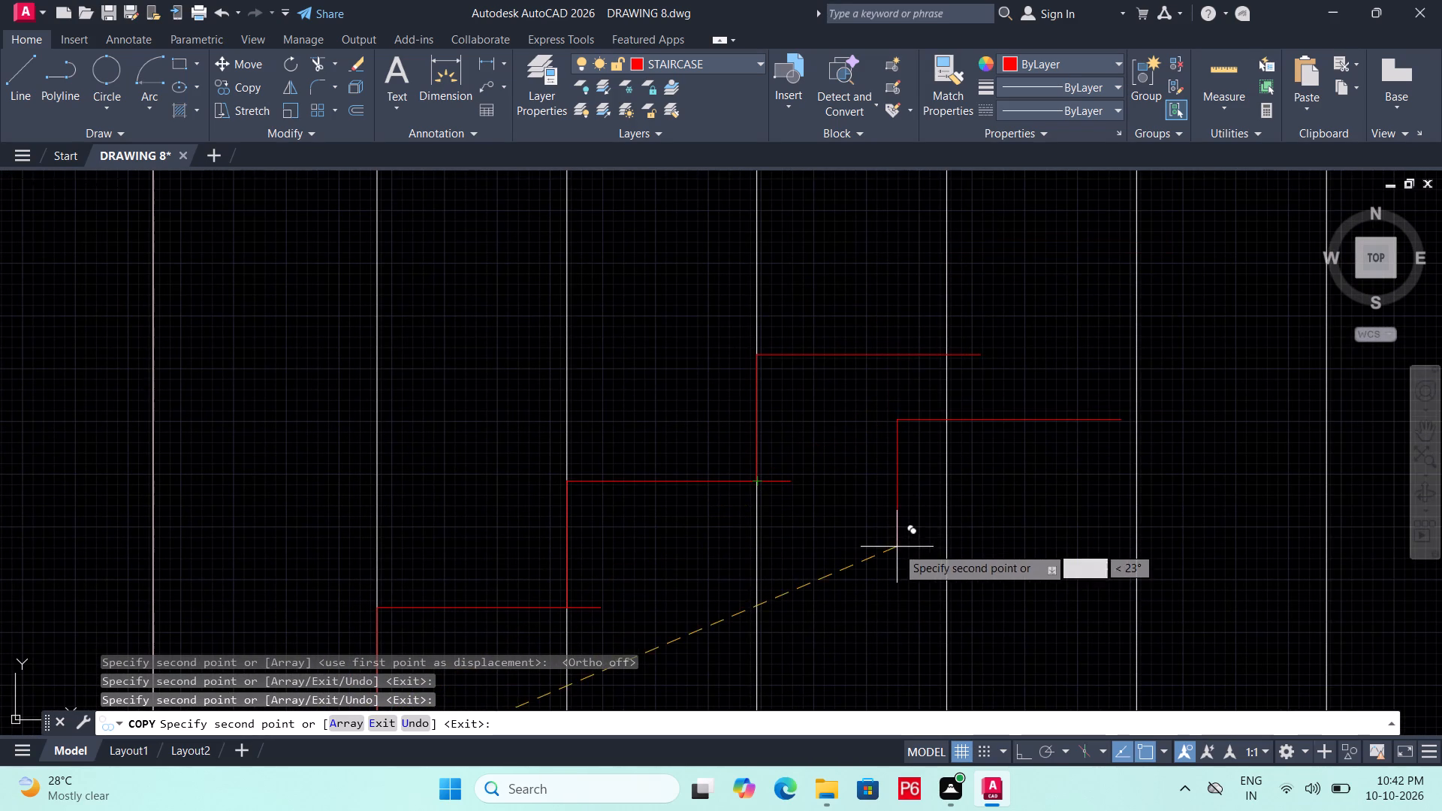
key(Escape)
Trim the overhanging ends of the three copied treads back to the projection lines.
middle_drag(907, 538, 1093, 427)
scroll(918, 534, down, 1)
text(TR)
key(space)
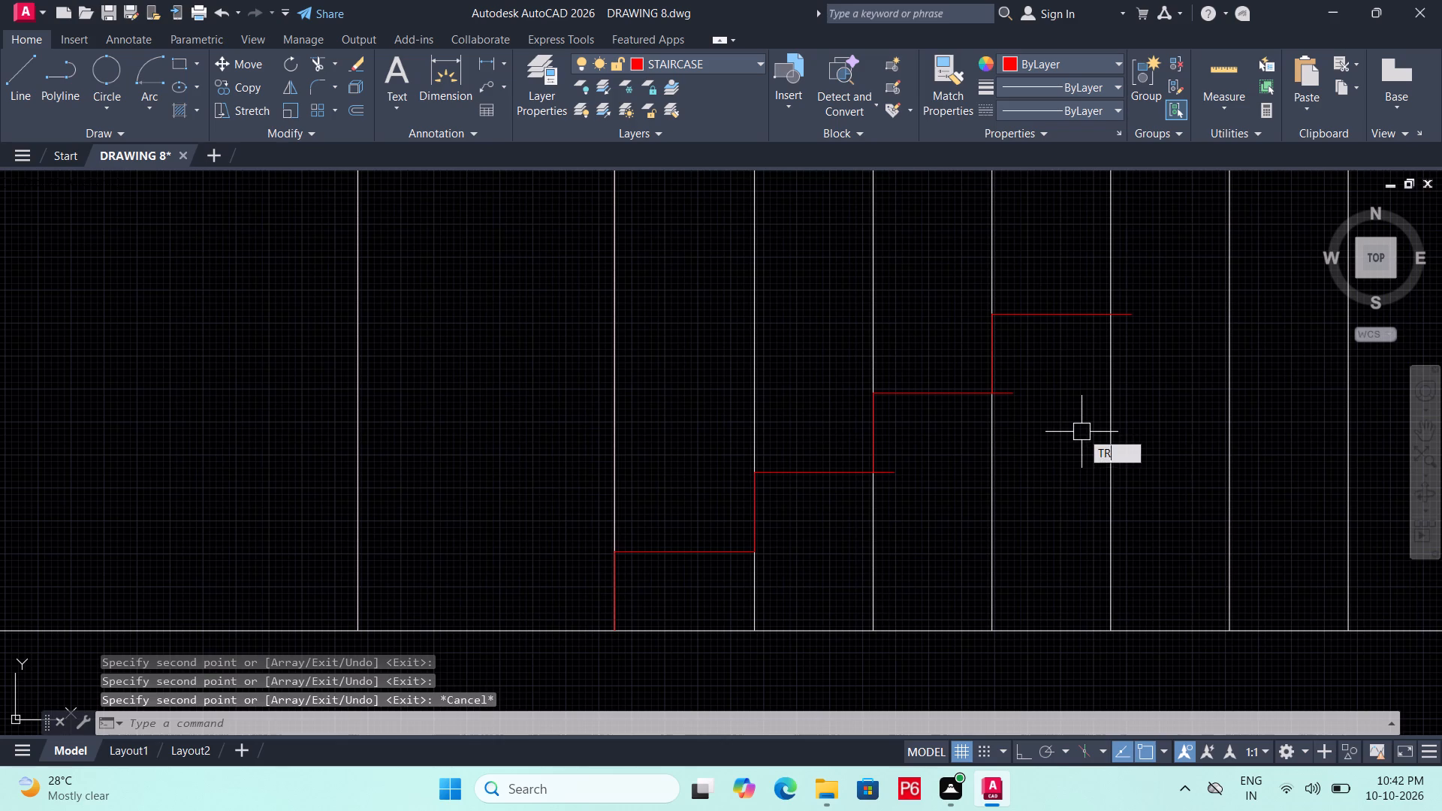
key(space)
click(894, 478)
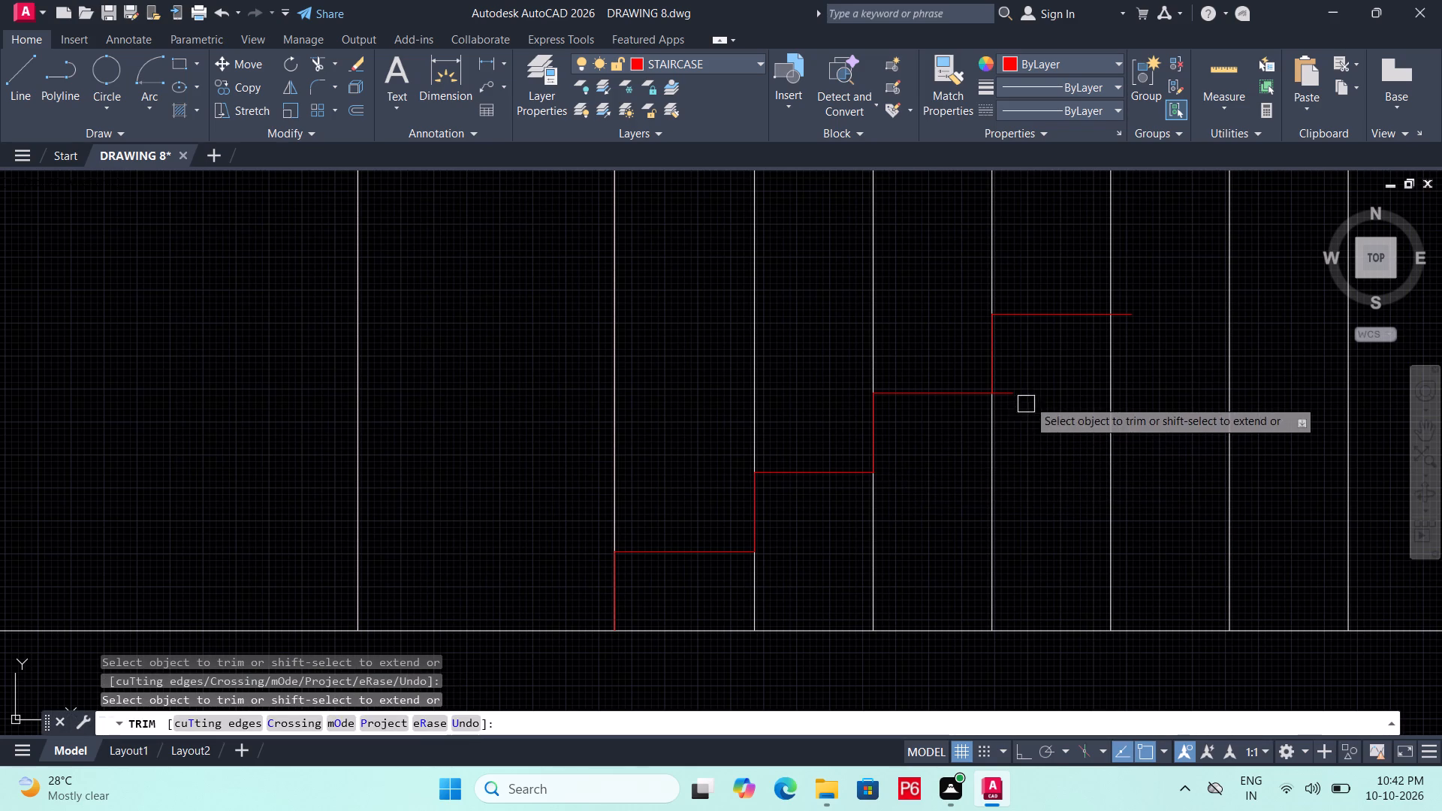
click(1018, 397)
click(1139, 309)
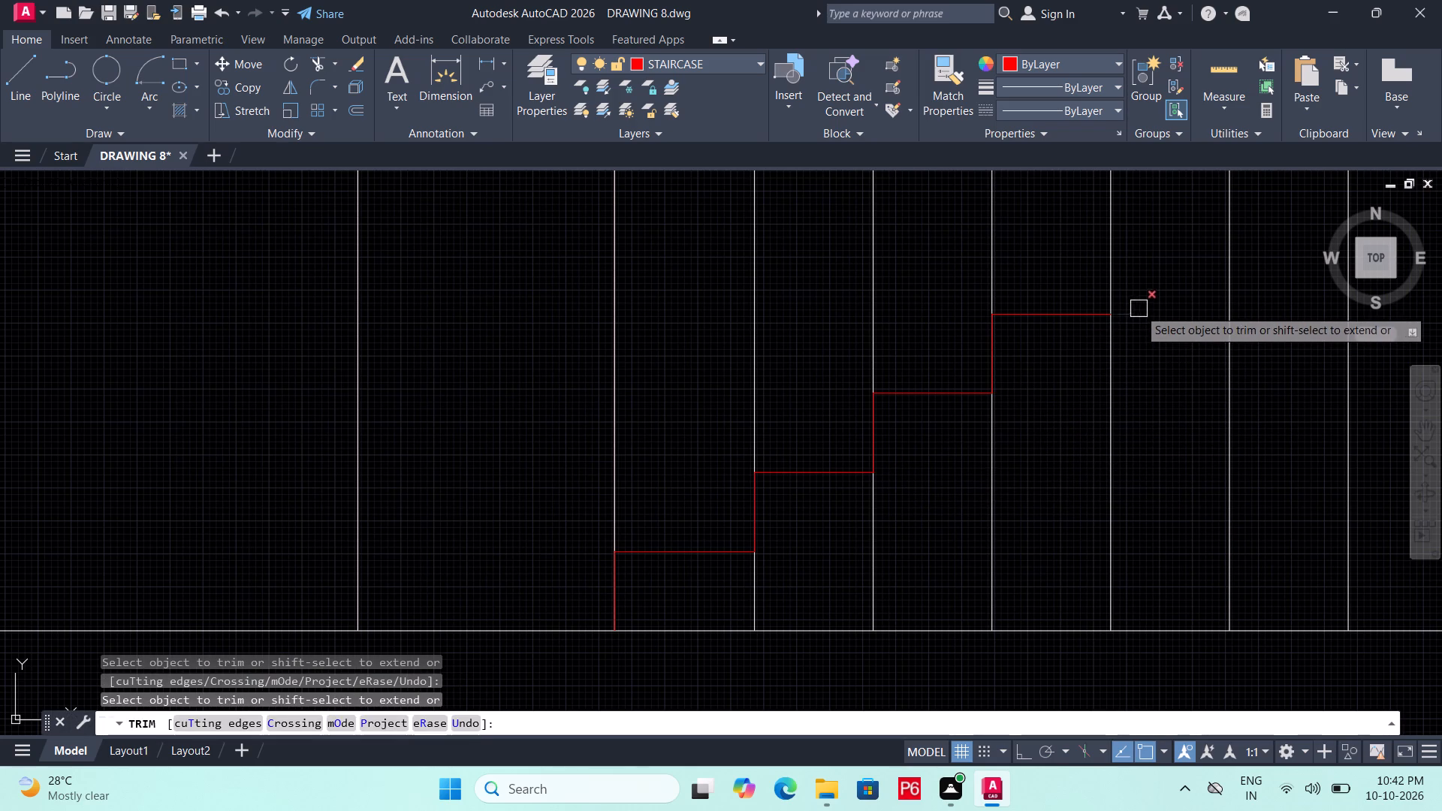
key(Escape)
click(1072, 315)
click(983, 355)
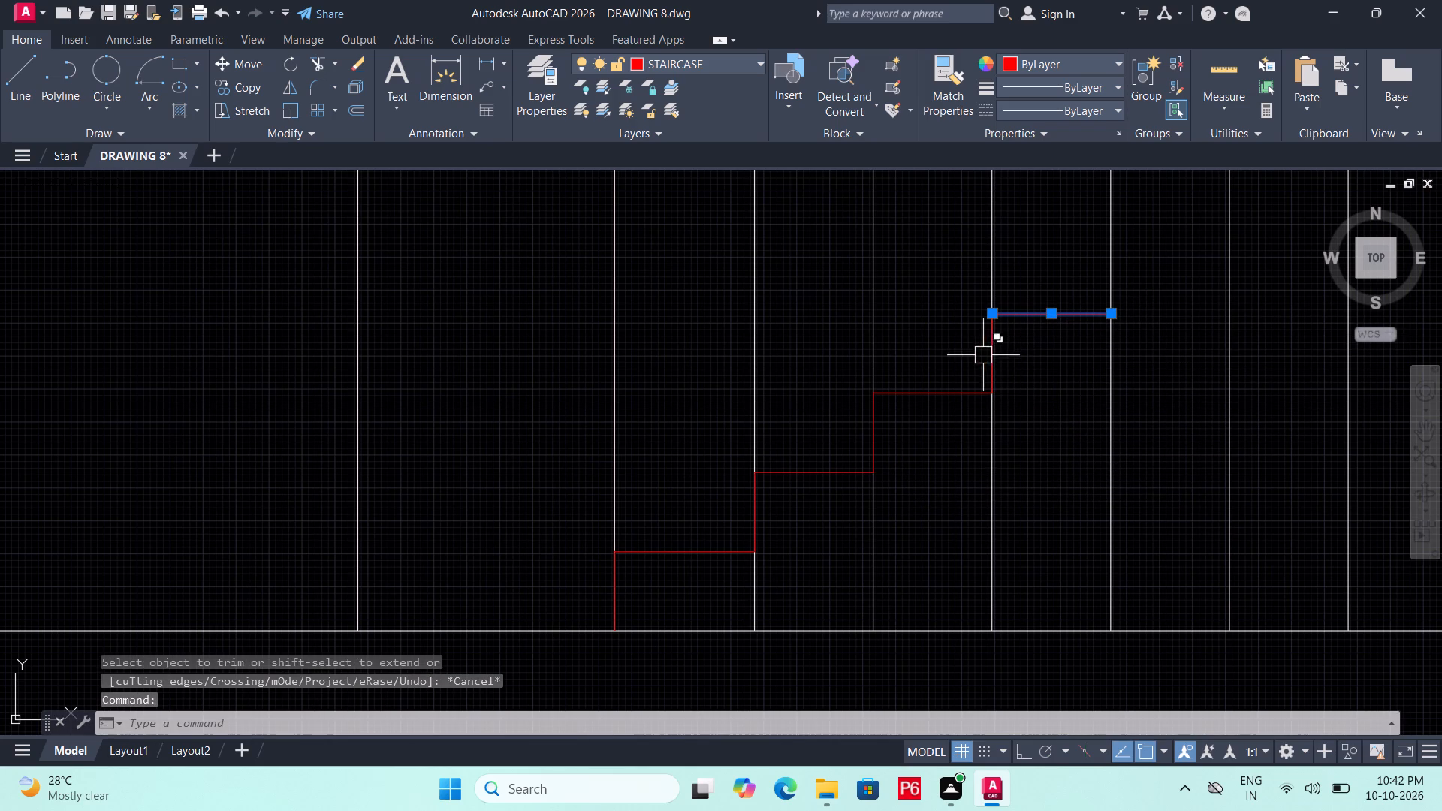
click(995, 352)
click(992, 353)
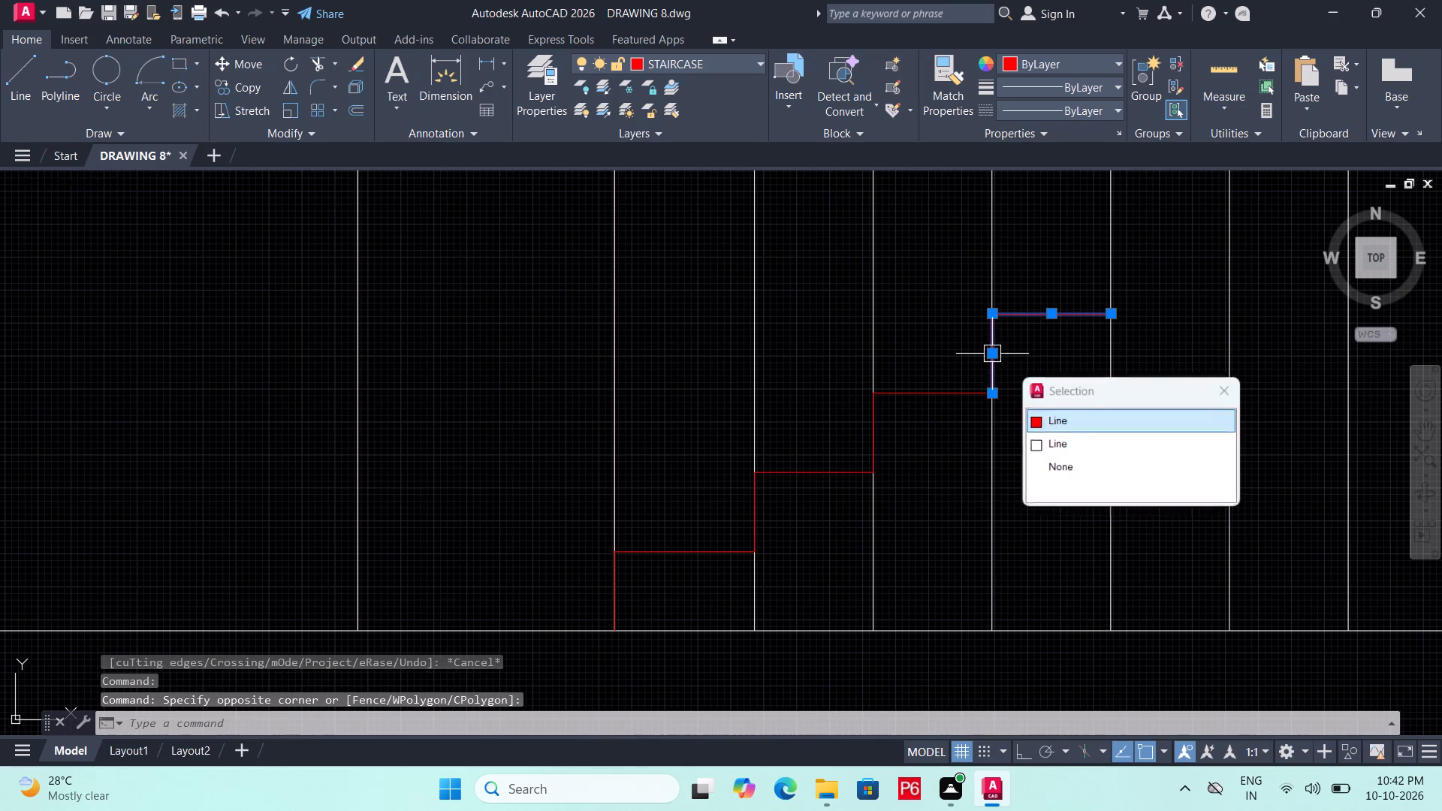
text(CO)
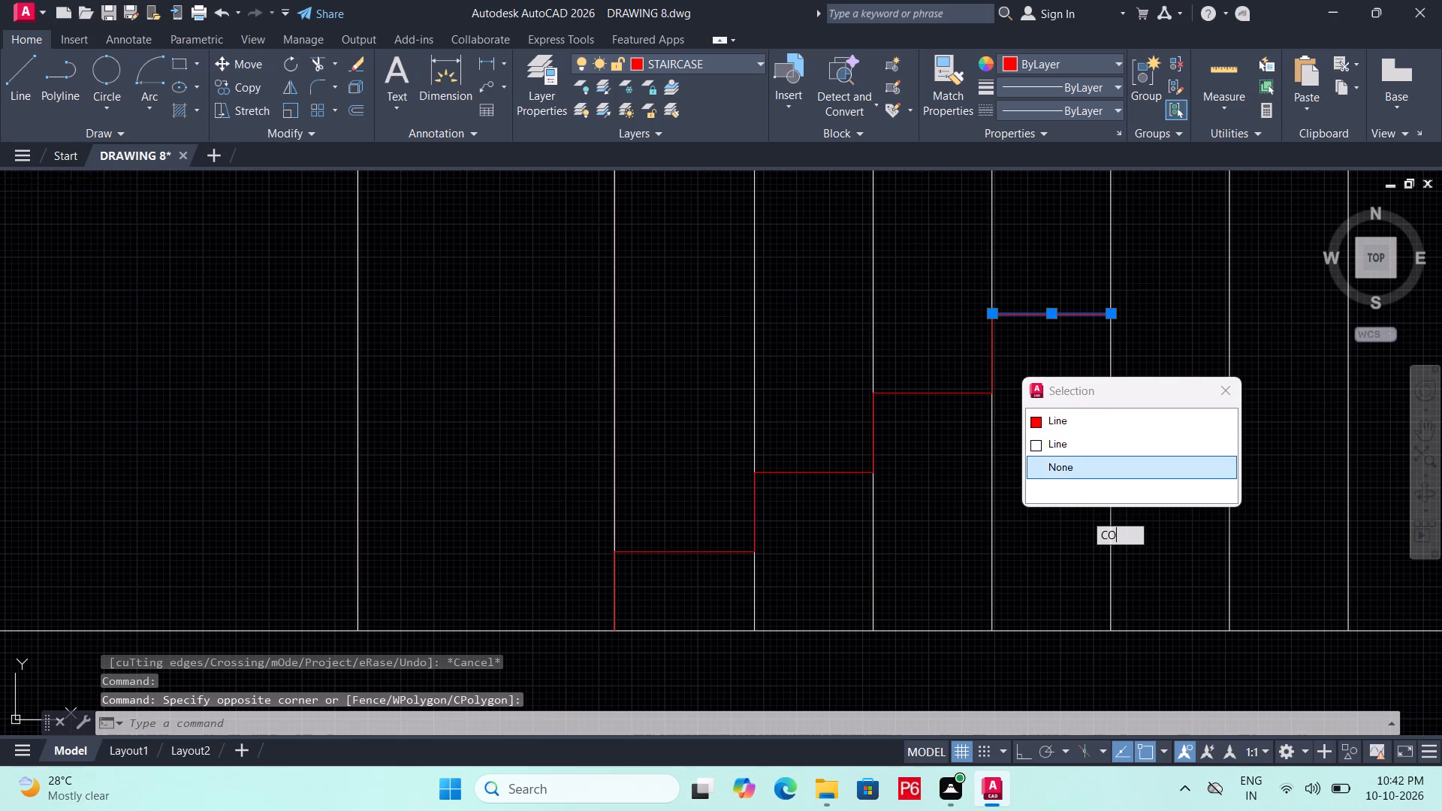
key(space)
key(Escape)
Copy the topmost riser and tread eight times up the projection lines, each copy starting at the previous tread's end, up to the last projection line.
click(995, 371)
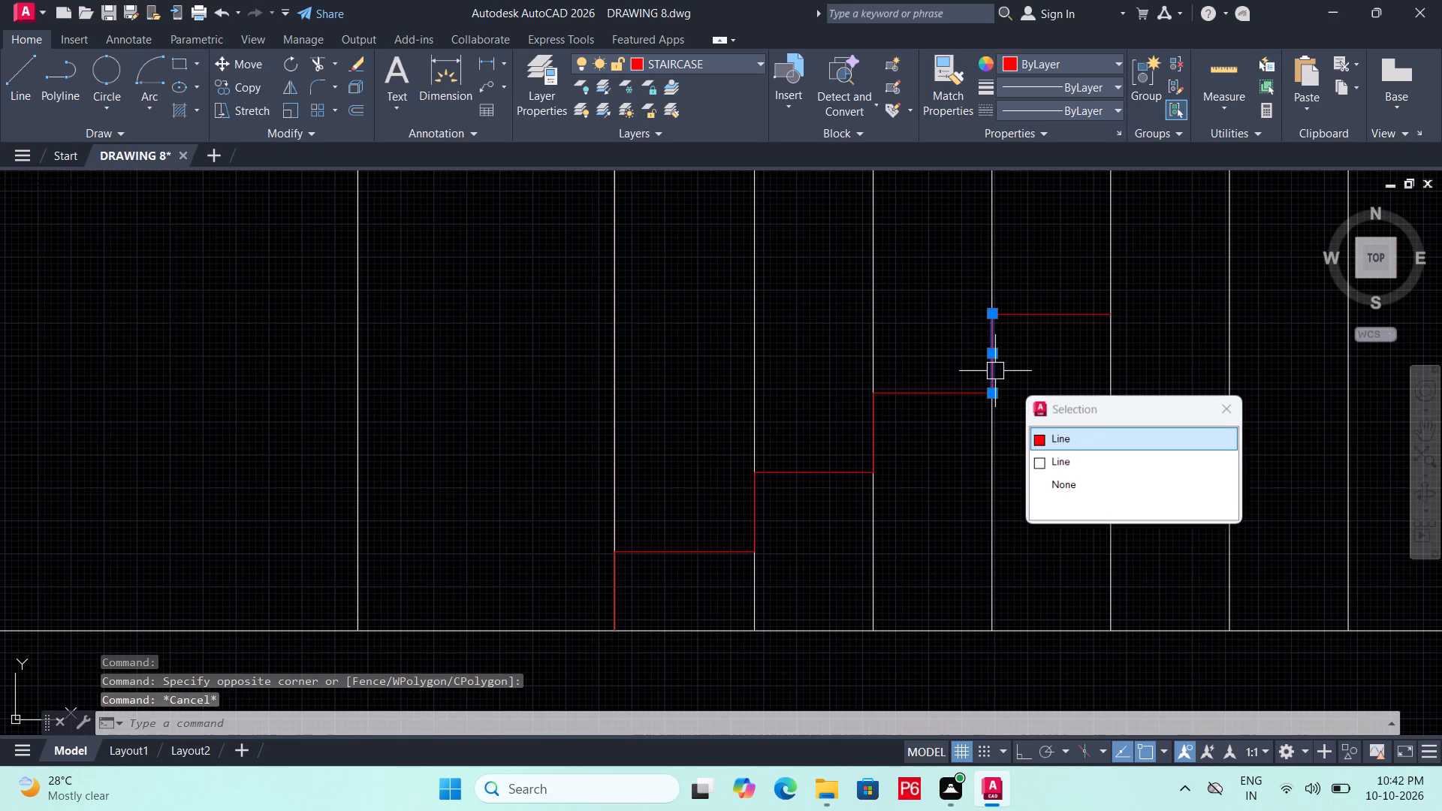
click(1054, 315)
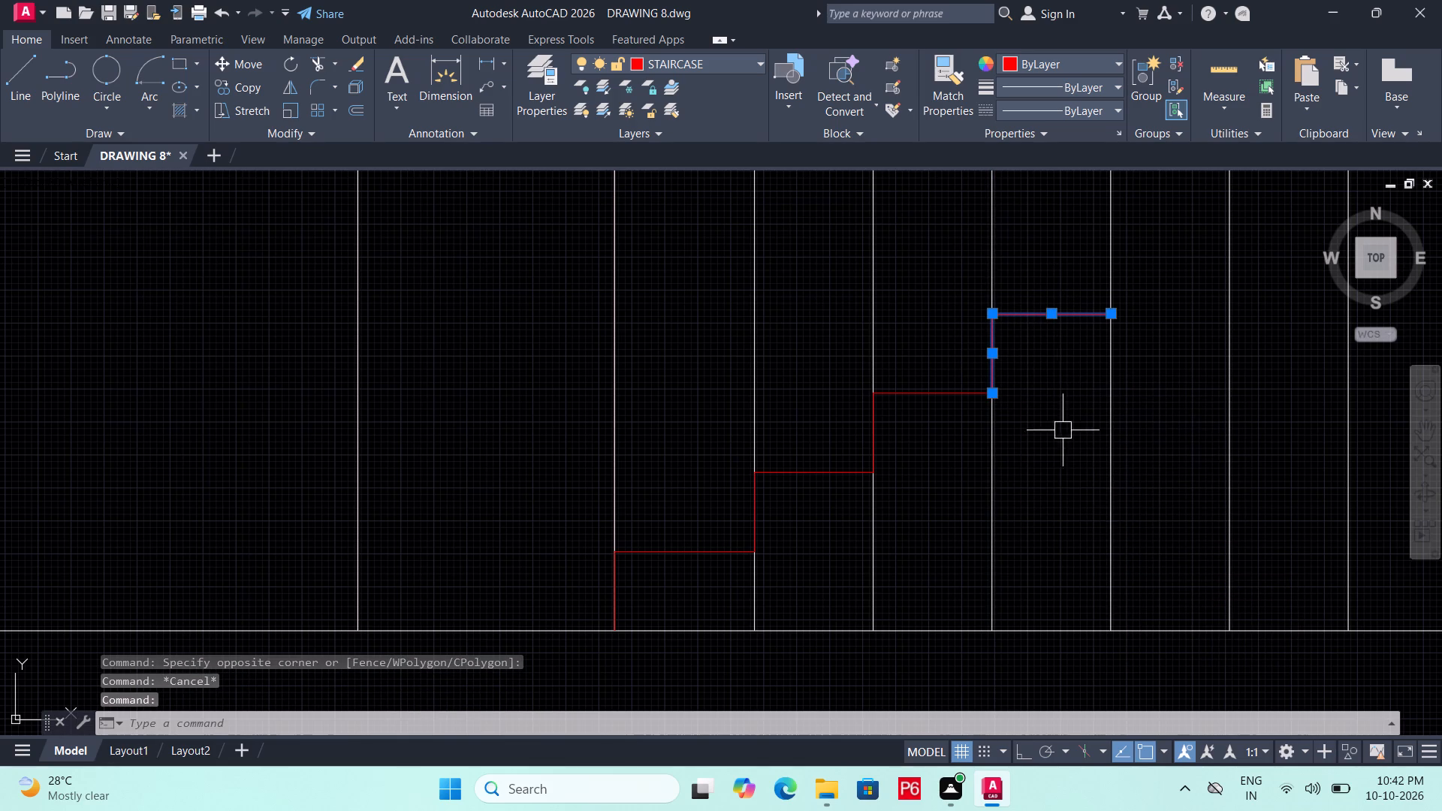
key(c)
text(O)
key(space)
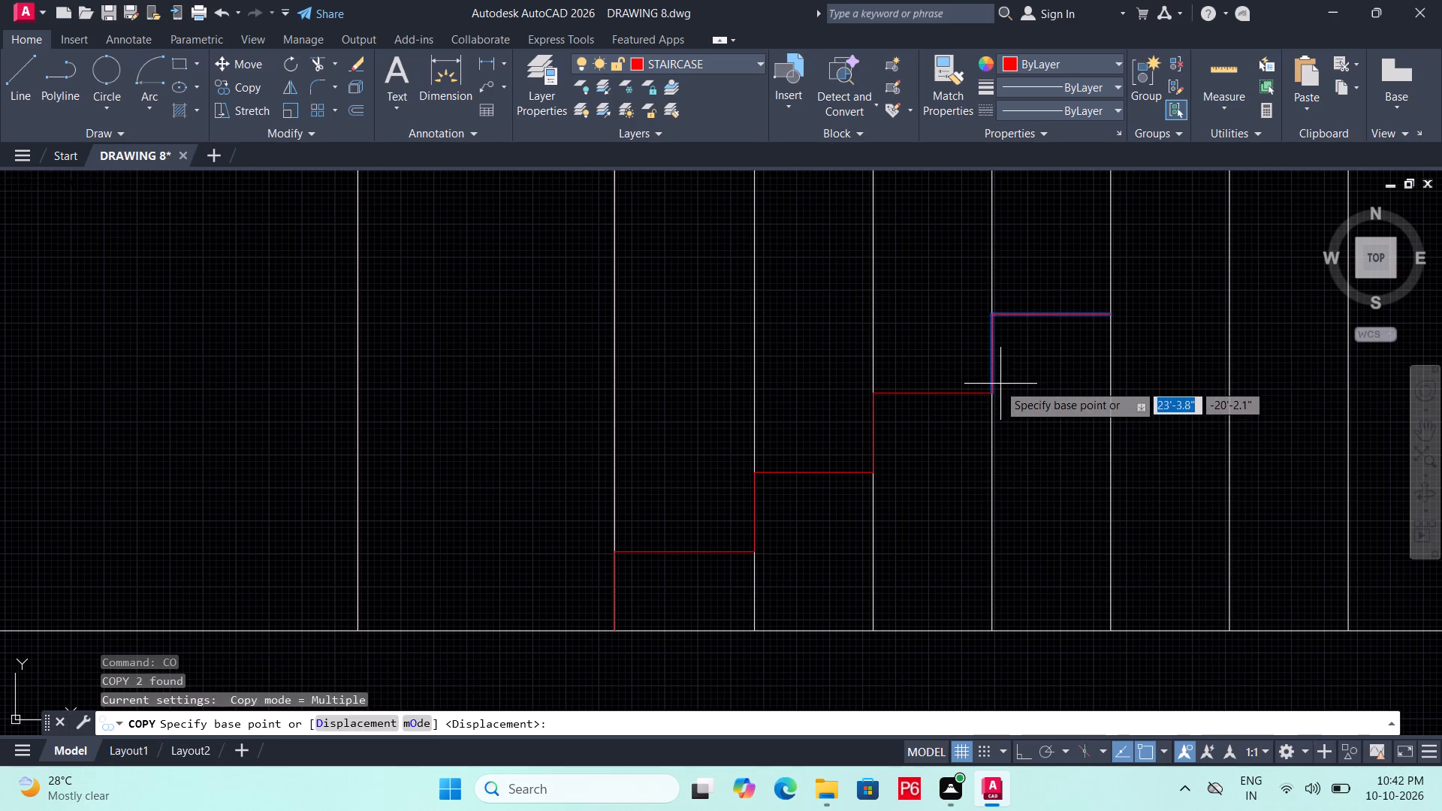
double_click(996, 387)
click(1110, 316)
middle_drag(1124, 330, 875, 527)
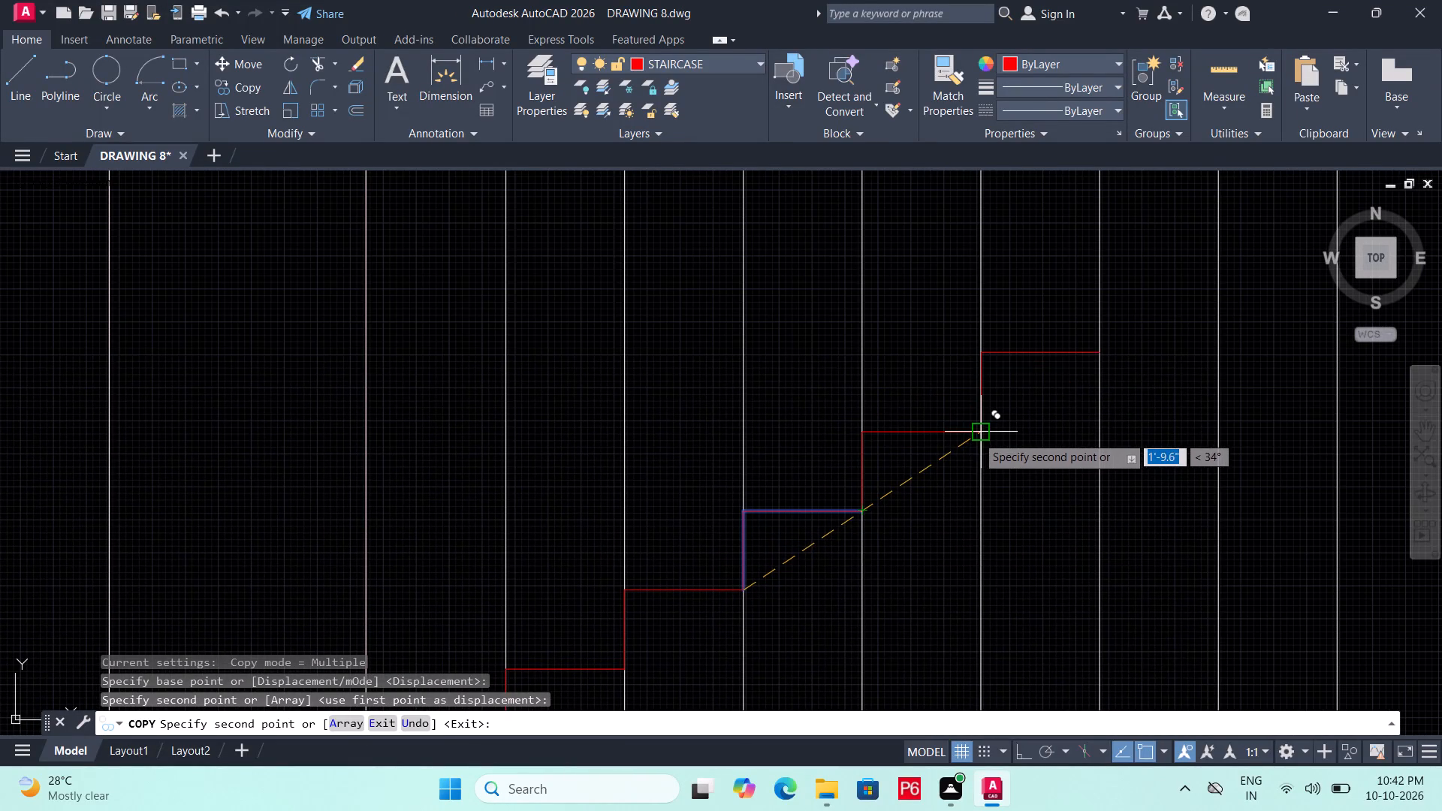
drag(976, 436, 994, 425)
click(1098, 351)
middle_drag(1126, 385, 924, 478)
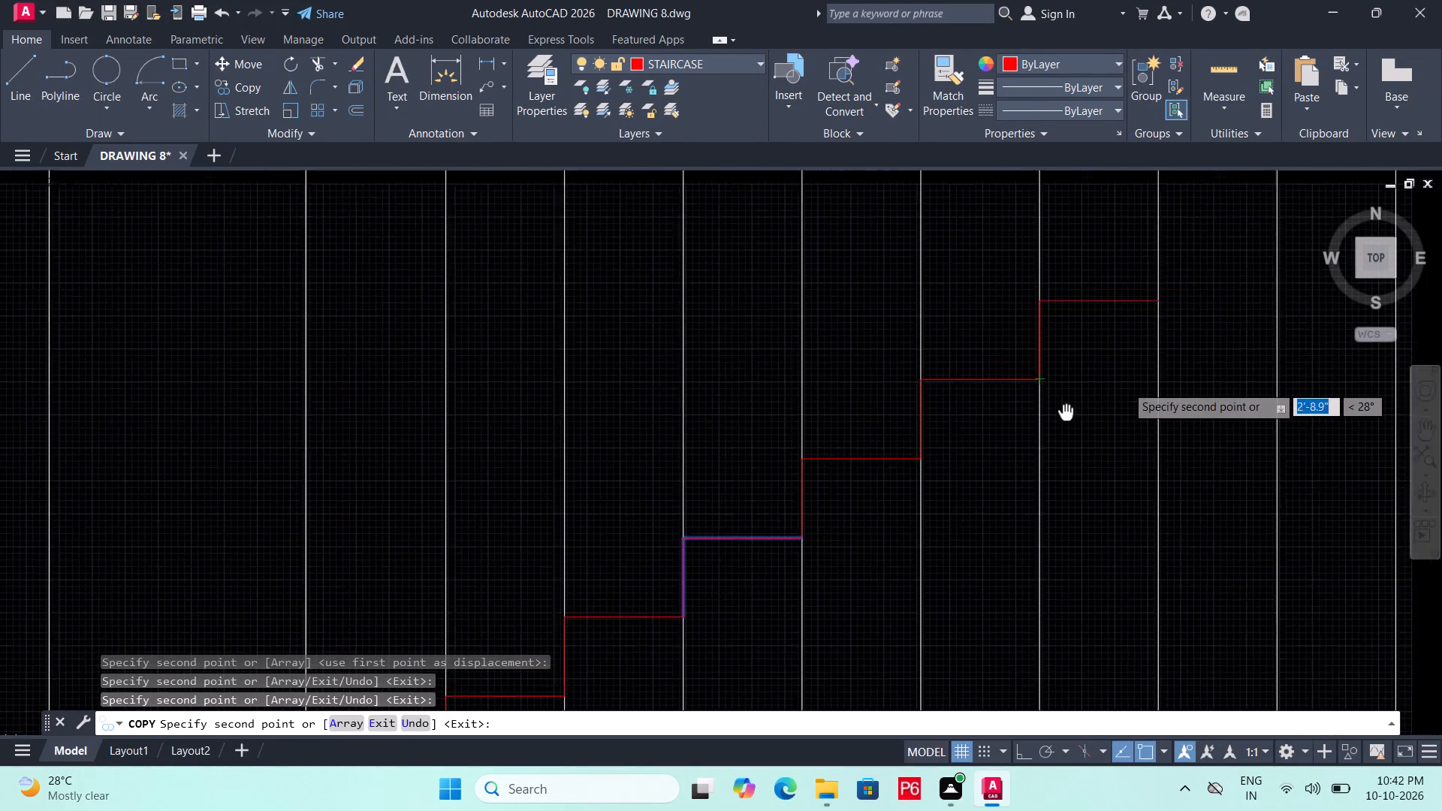
middle_drag(924, 478, 810, 557)
drag(903, 442, 922, 429)
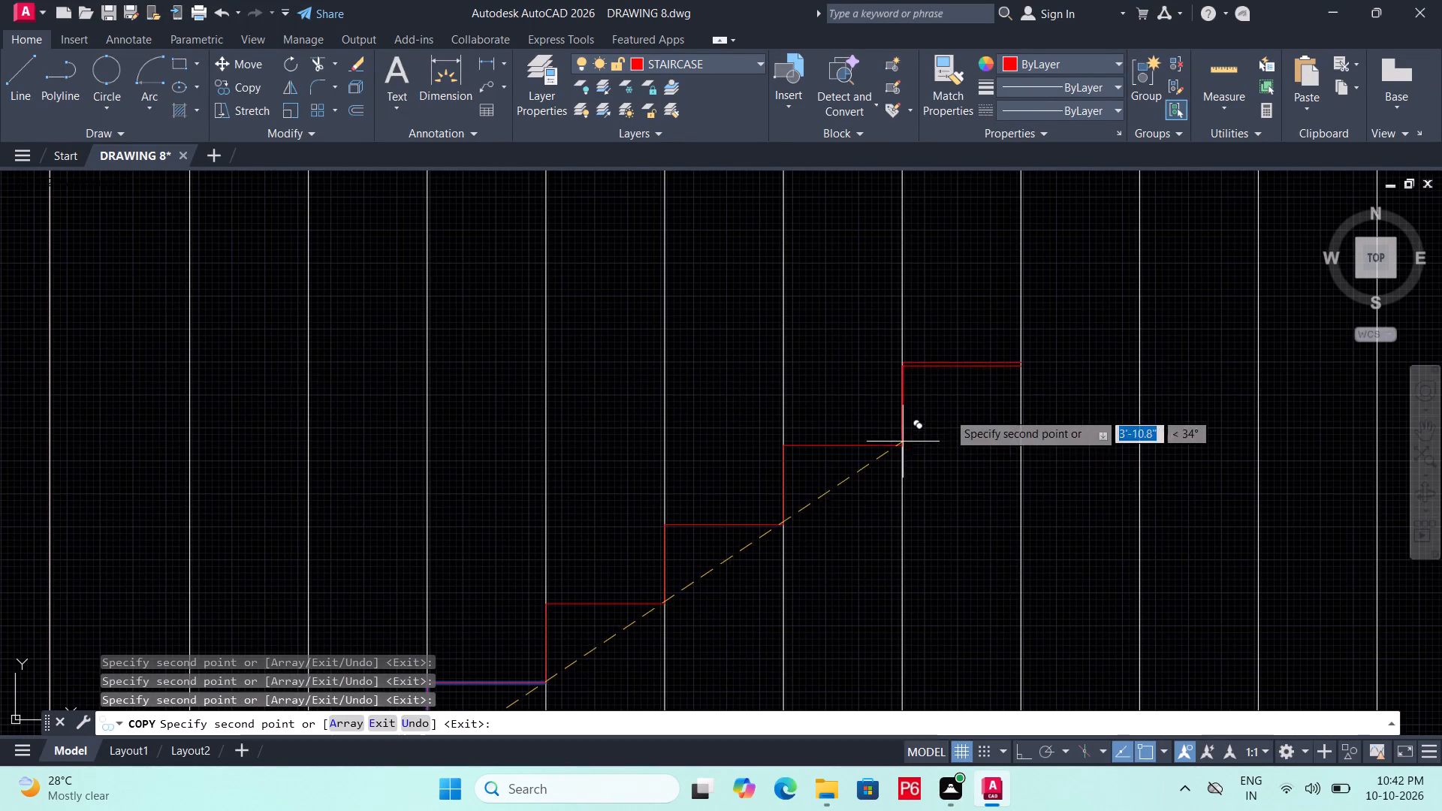
click(1025, 366)
middle_drag(1091, 375, 1006, 496)
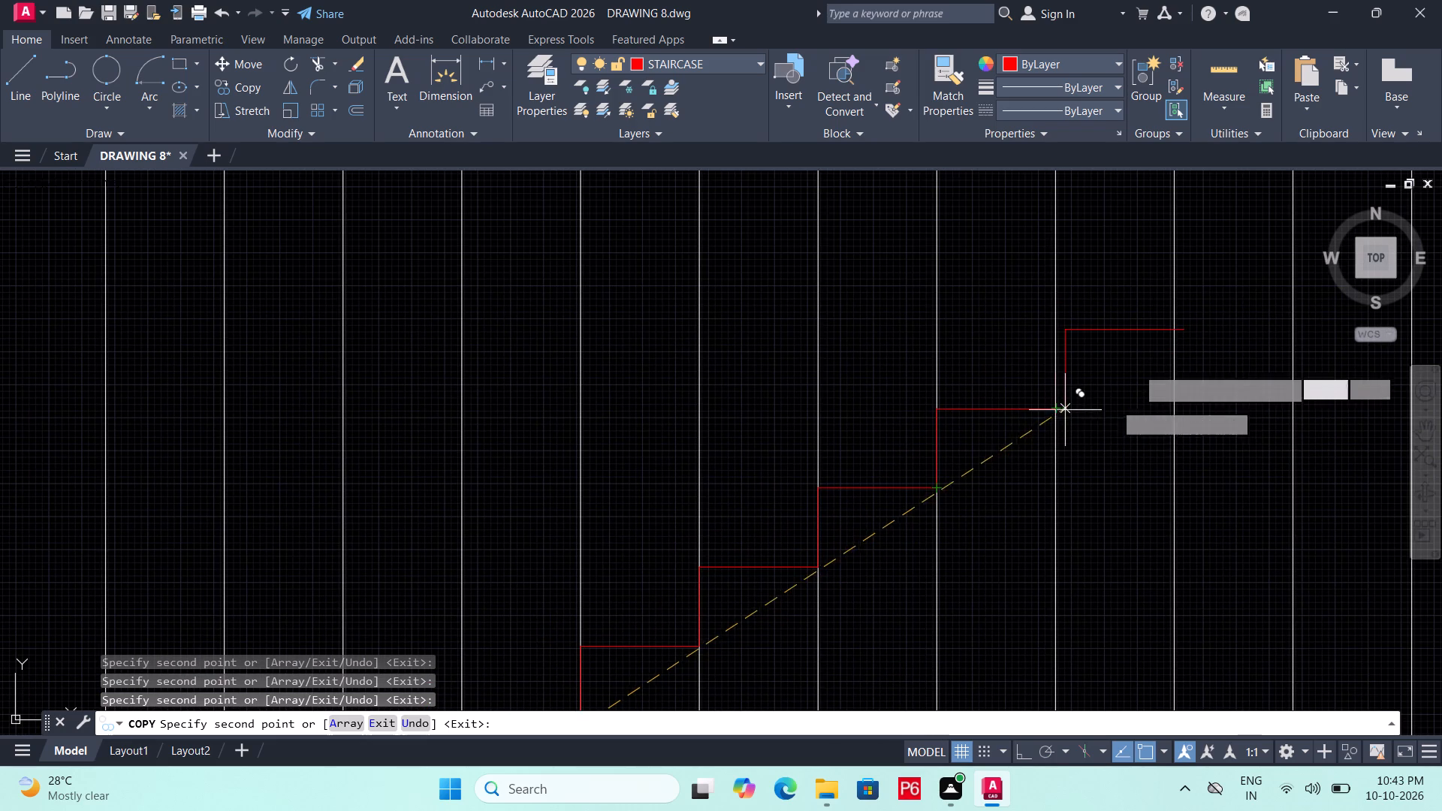
click(1056, 402)
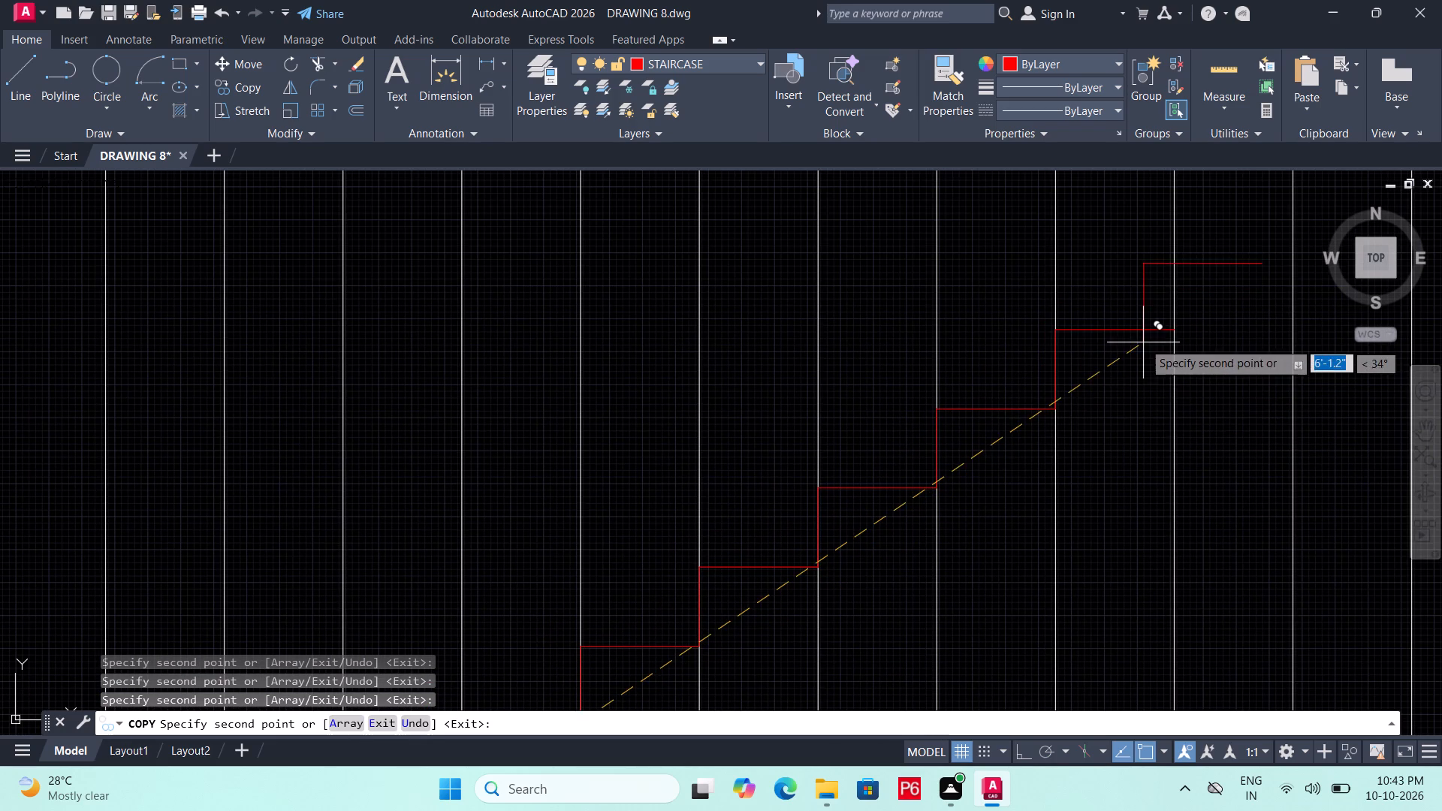
click(1169, 333)
middle_drag(1191, 332, 786, 466)
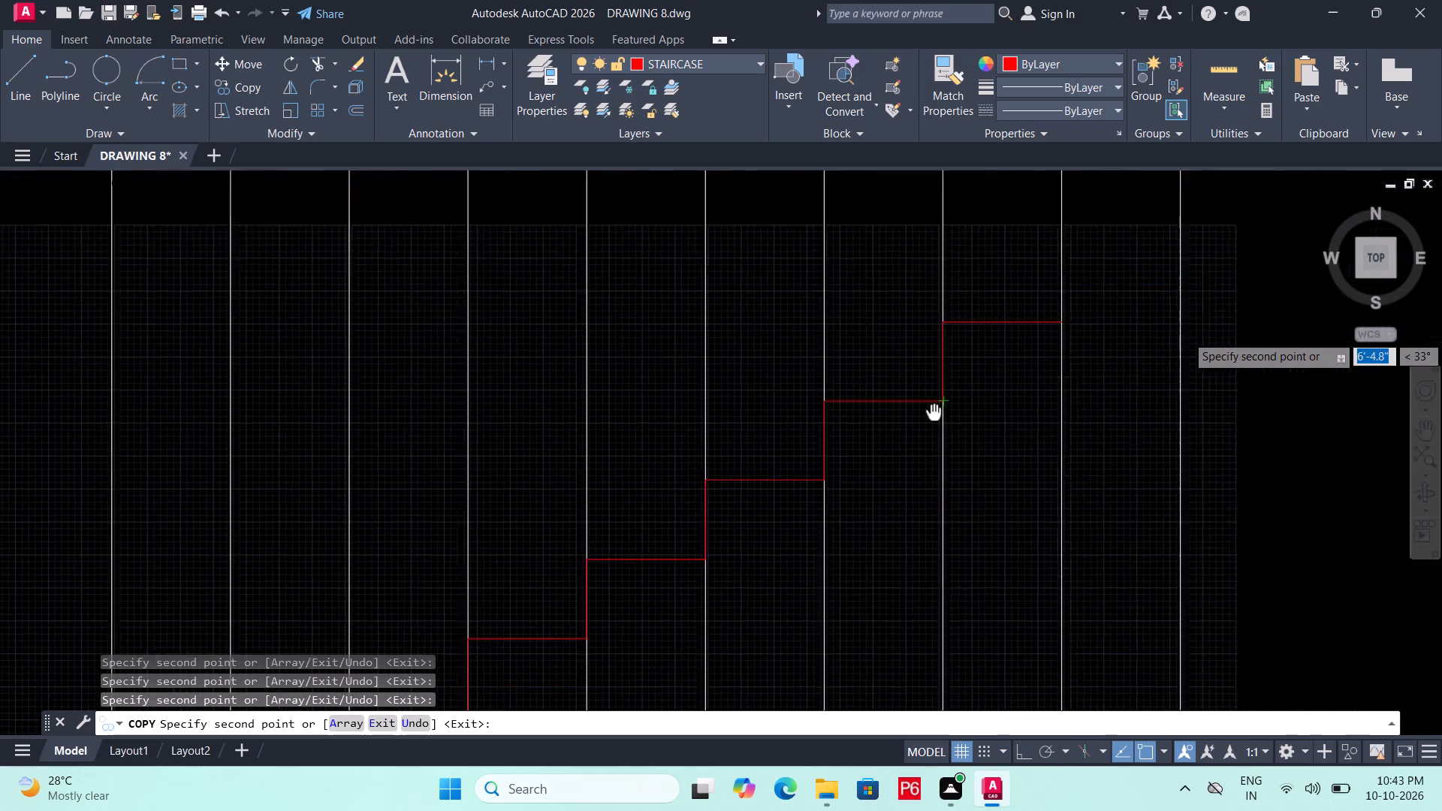
middle_drag(786, 466, 766, 486)
double_click(866, 411)
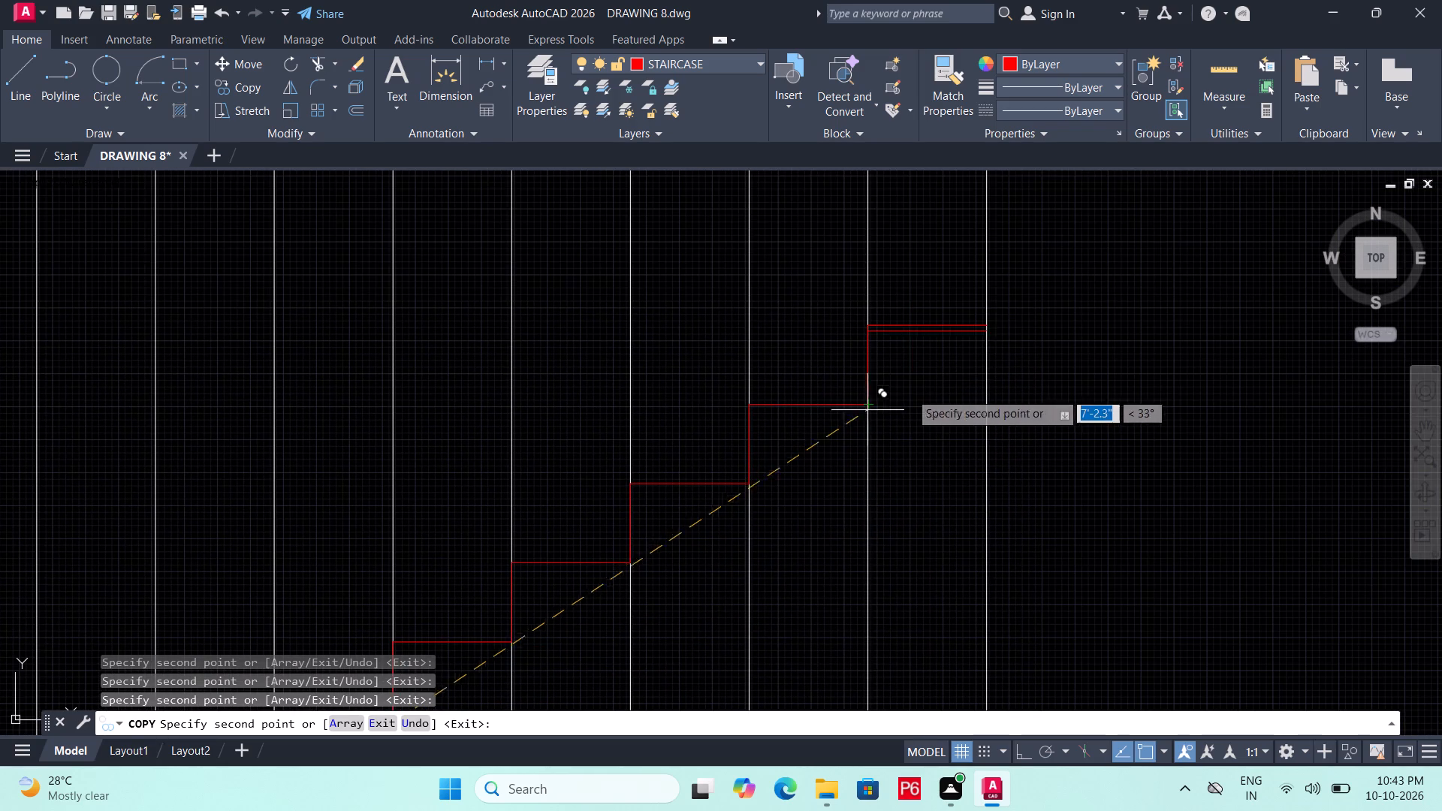
middle_drag(982, 363, 564, 639)
scroll(563, 639, down, 1)
middle_drag(592, 614, 601, 522)
key(Escape)
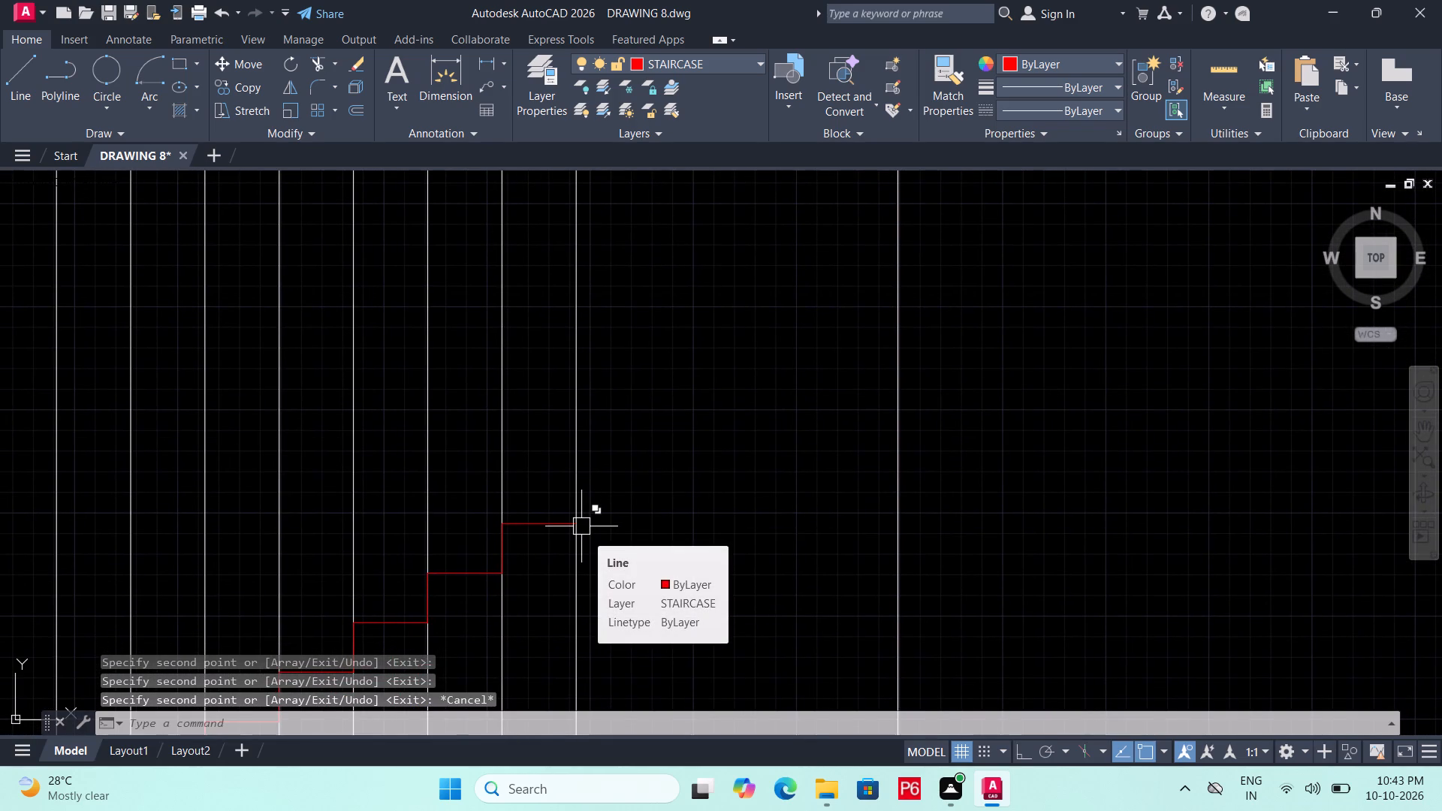
Draw the horizontal landing line from the end of the top tread to the elevation's outer wall line, and save the drawing.
text(L)
key(space)
click(581, 526)
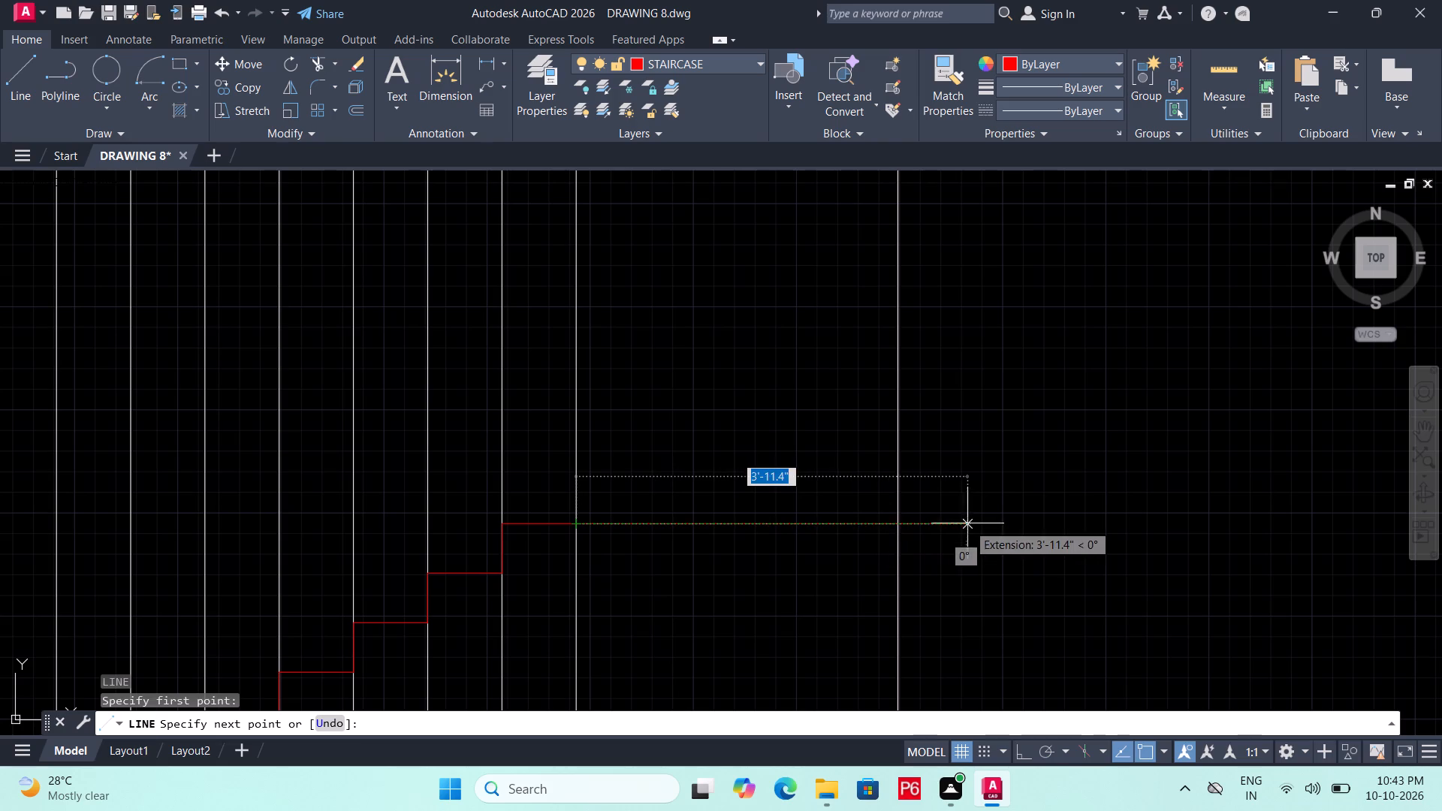
click(900, 520)
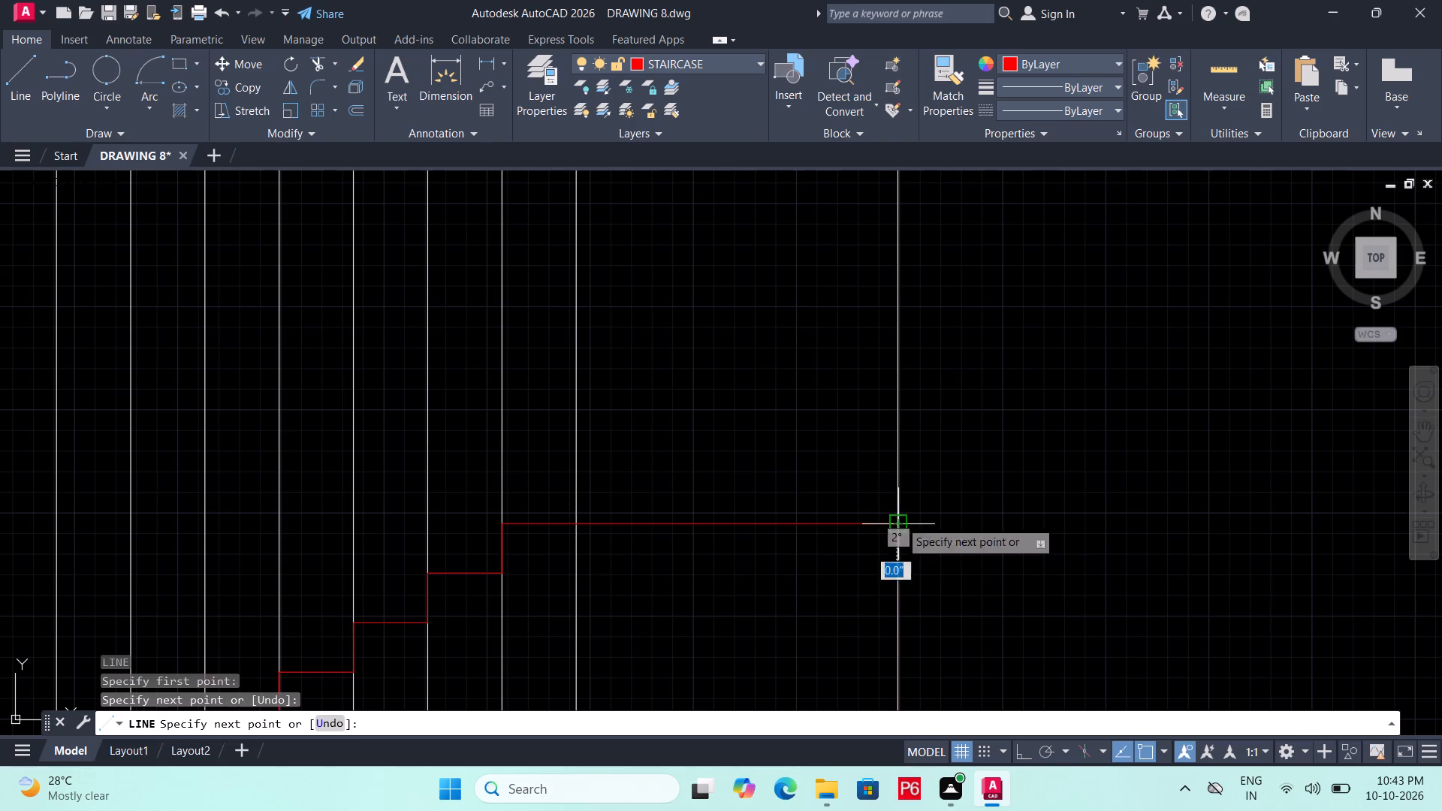
key(Escape)
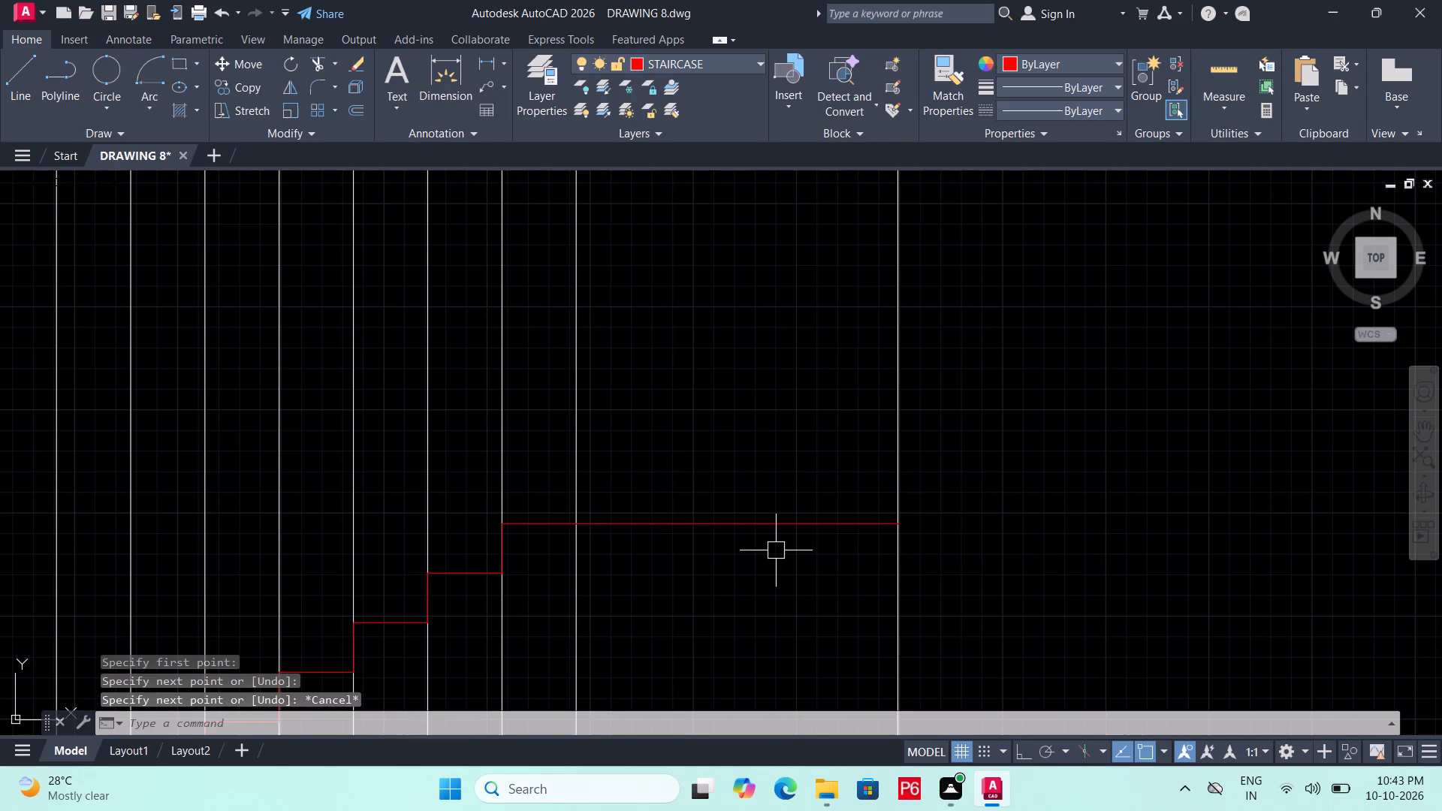
key(ctrl+s)
key(ctrl+s)
Start the upper flight at the last projection line on the landing: a 6" riser with Ortho on and a tread back to the previous projection line.
scroll(796, 535, down, 3)
middle_drag(797, 533, 803, 487)
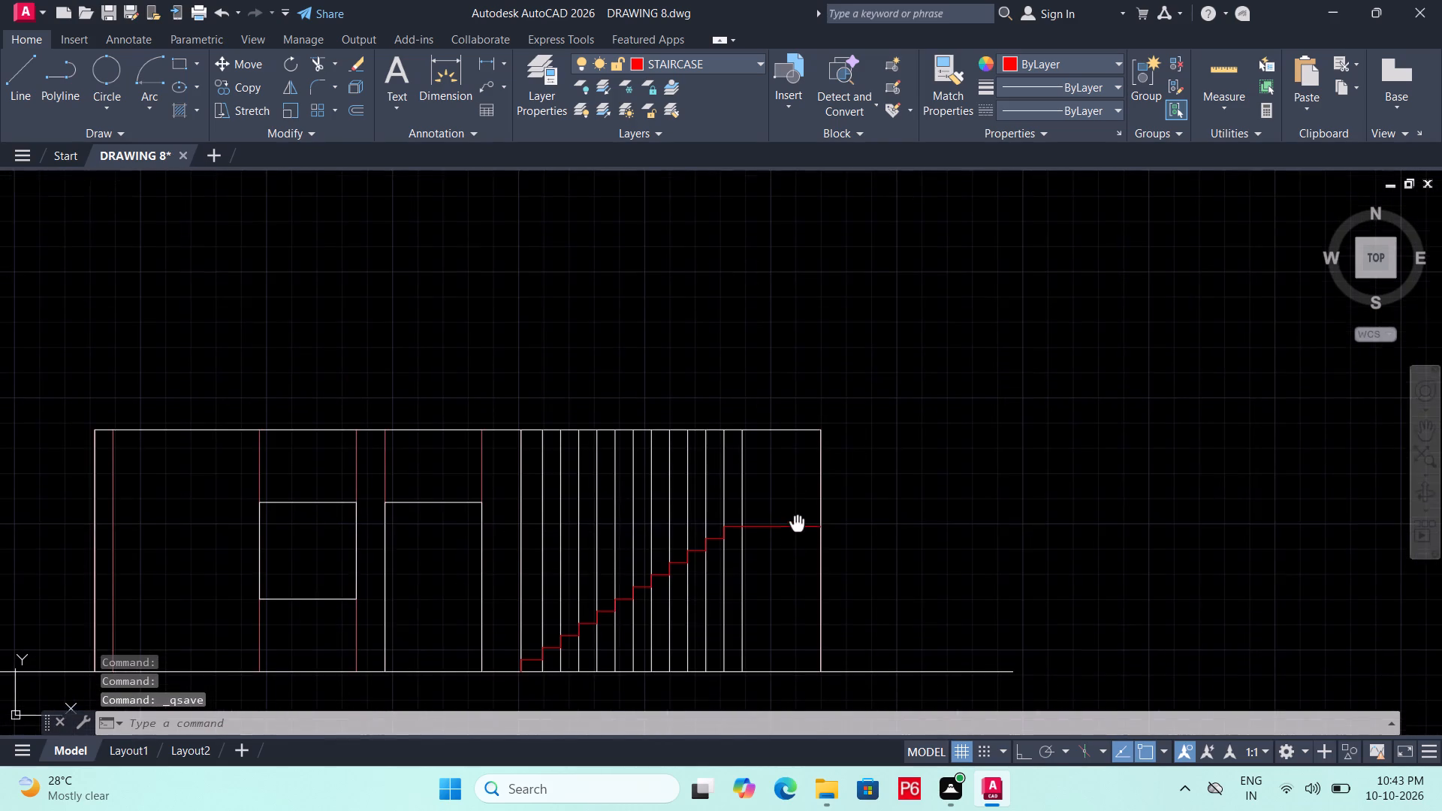
middle_drag(803, 487, 803, 486)
scroll(731, 487, up, 1)
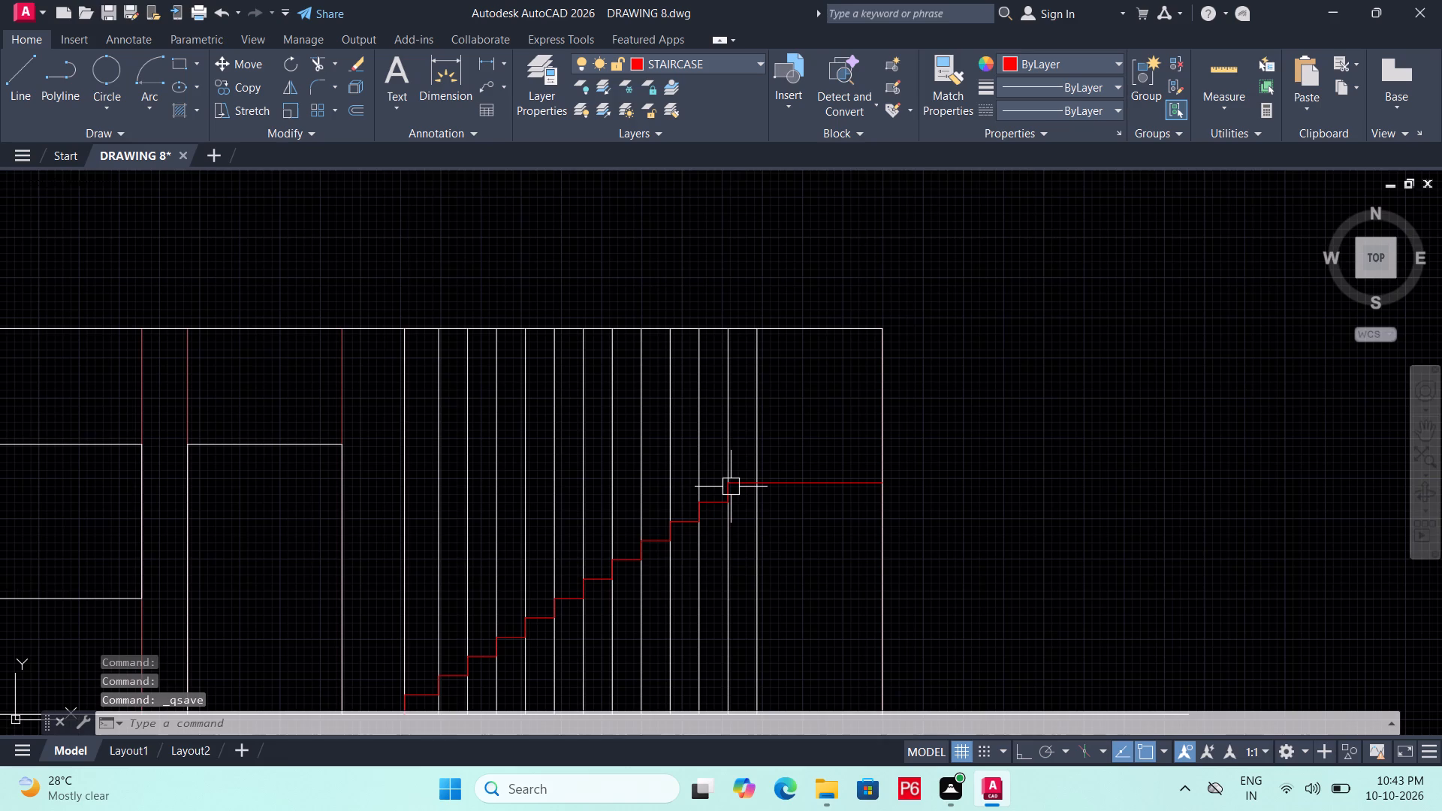
scroll(731, 487, up, 1)
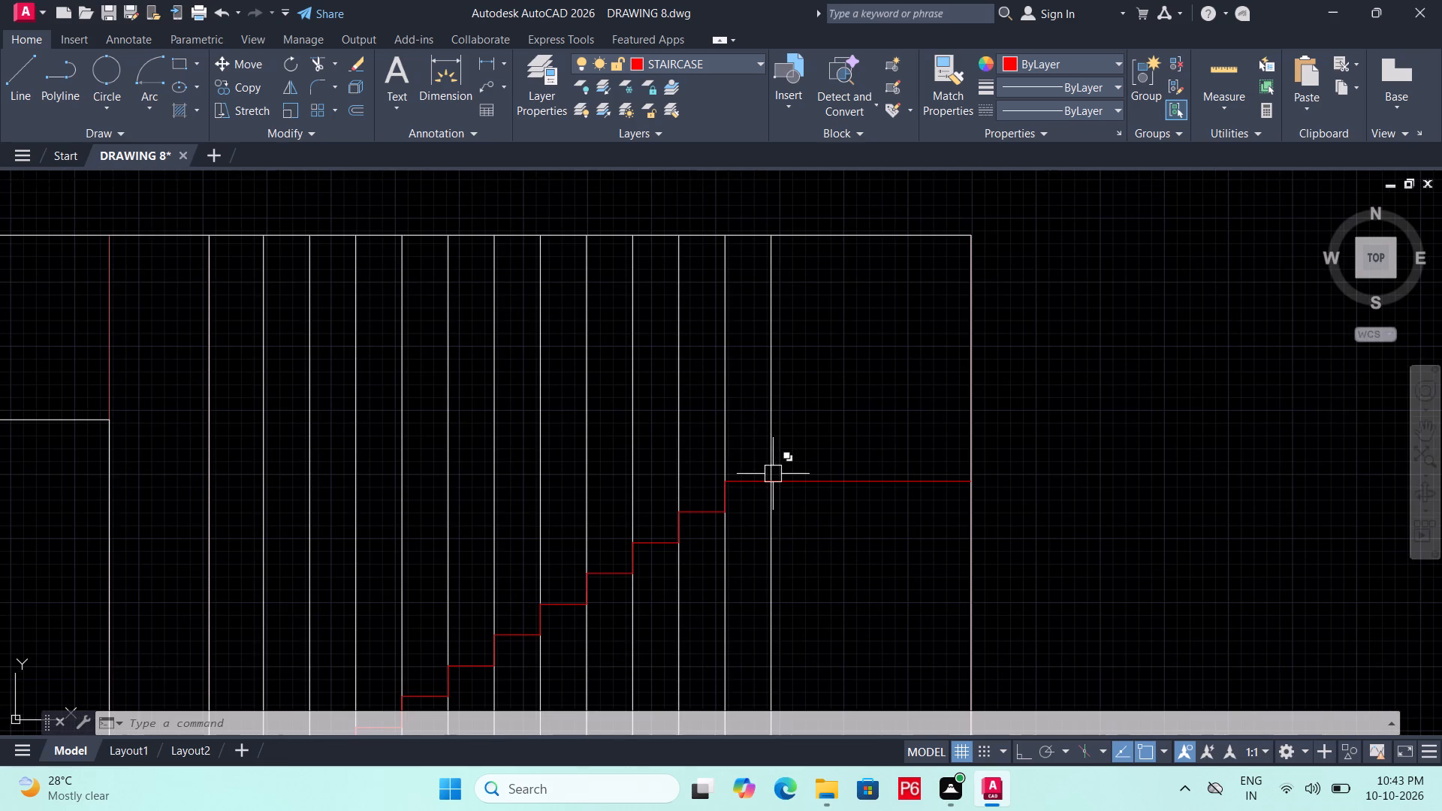
text(L)
key(space)
drag(772, 478, 777, 459)
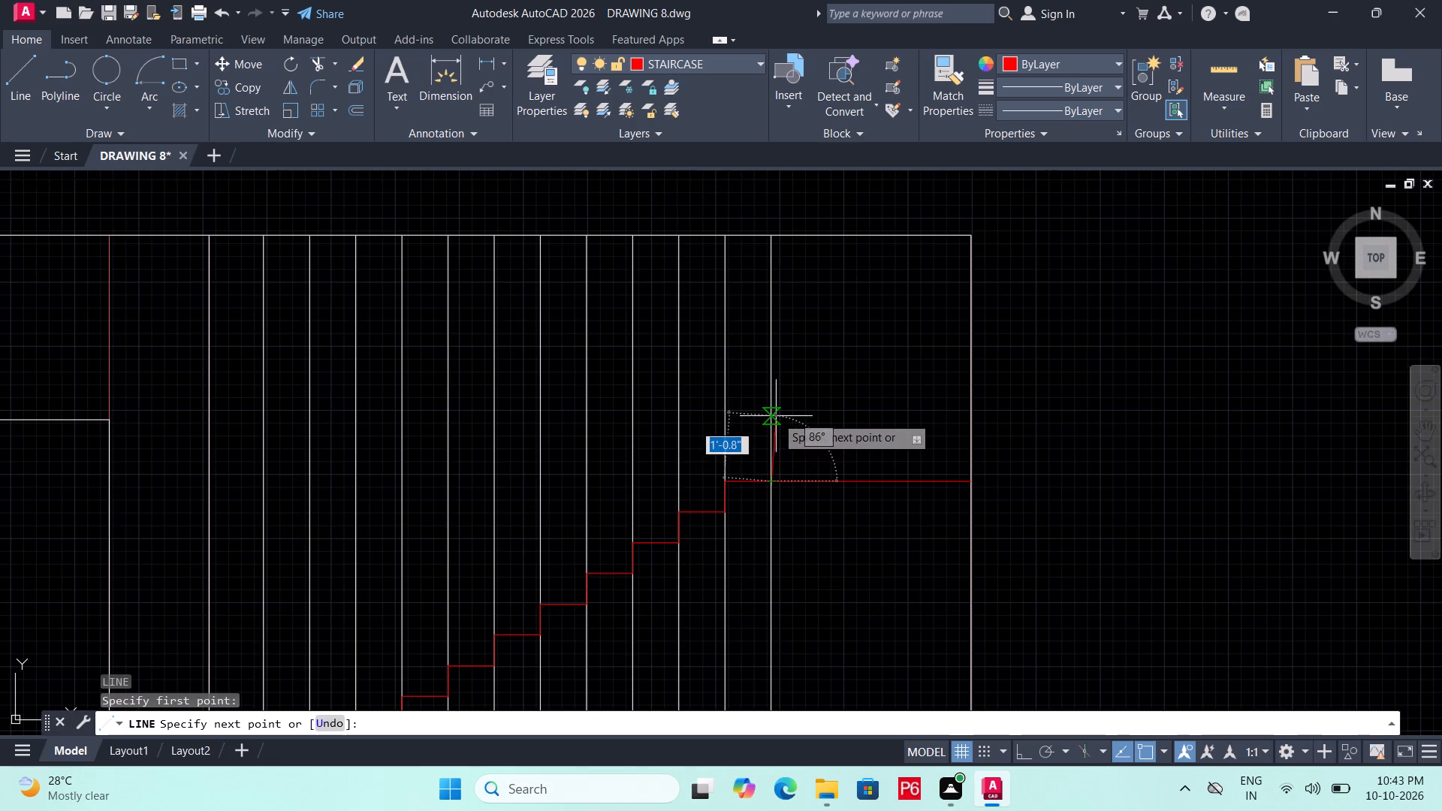
scroll(774, 427, up, 2)
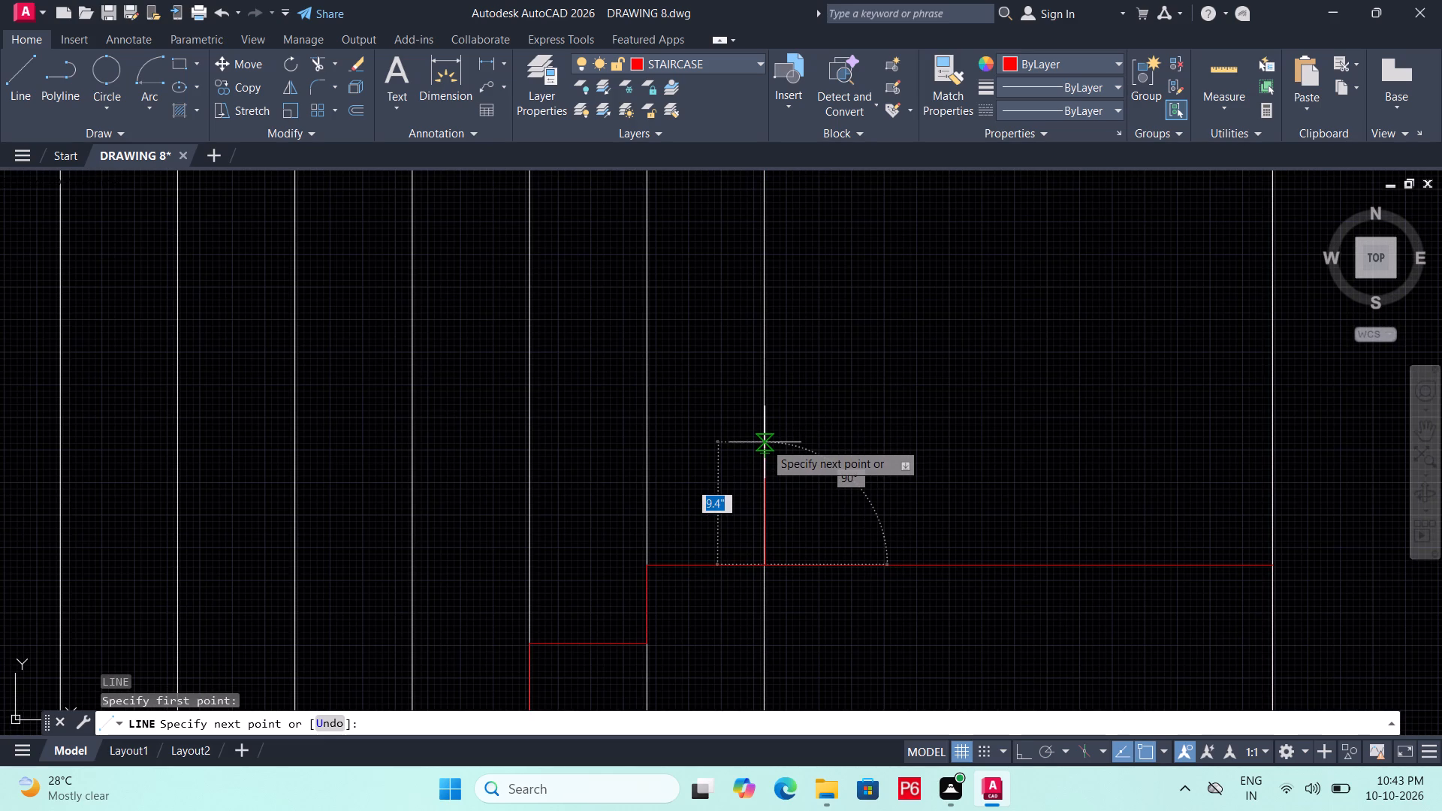
key(F8)
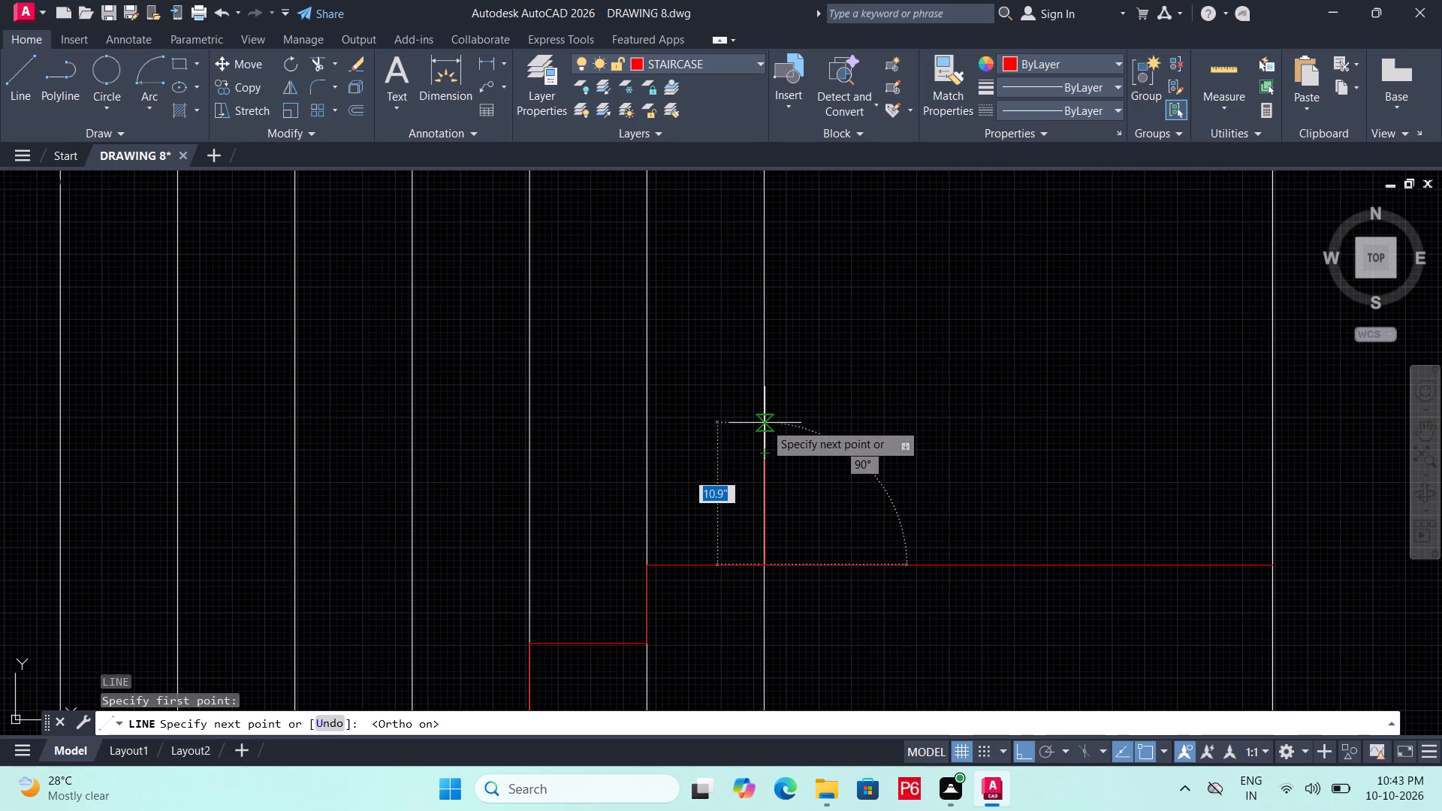
text(6")
key(Return)
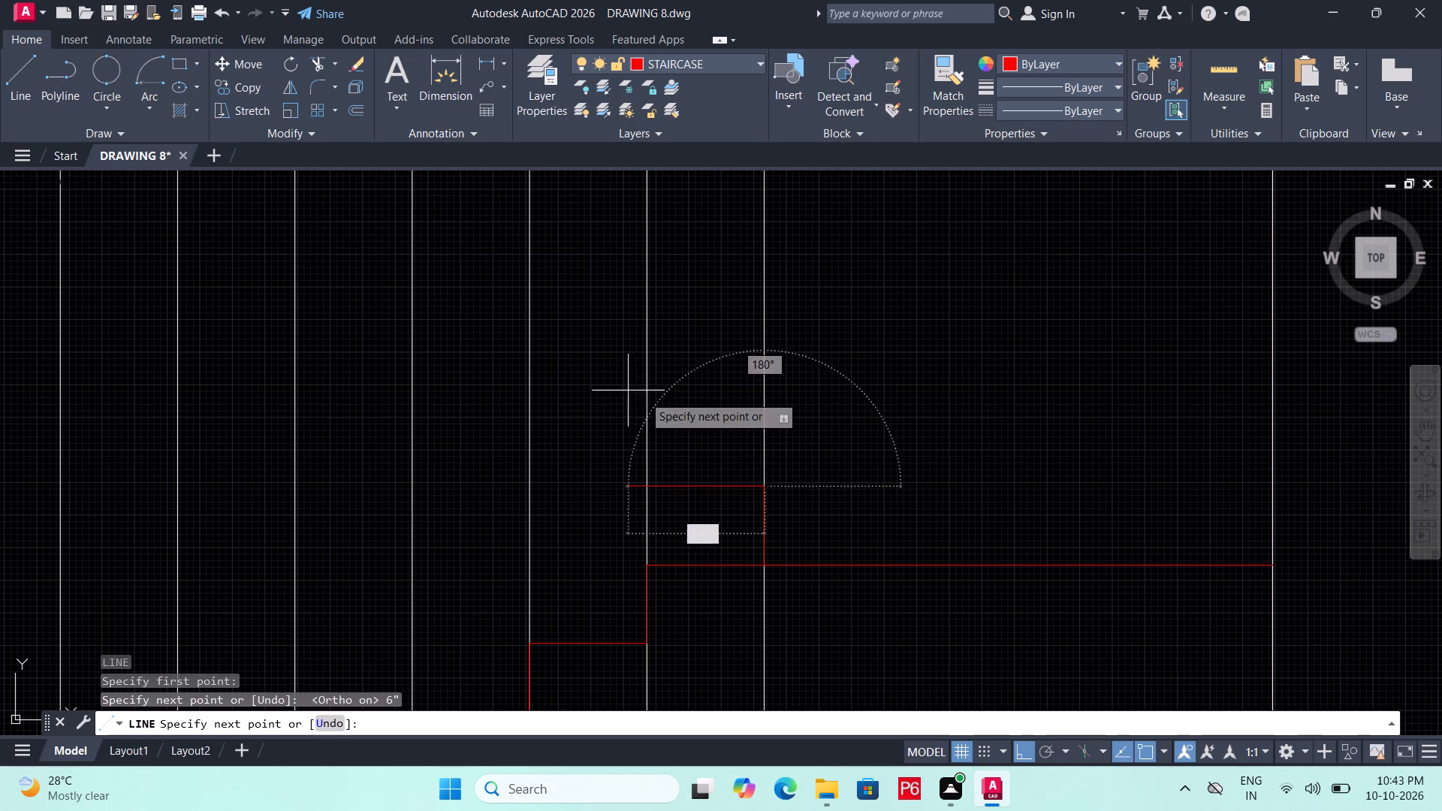
click(641, 493)
key(Escape)
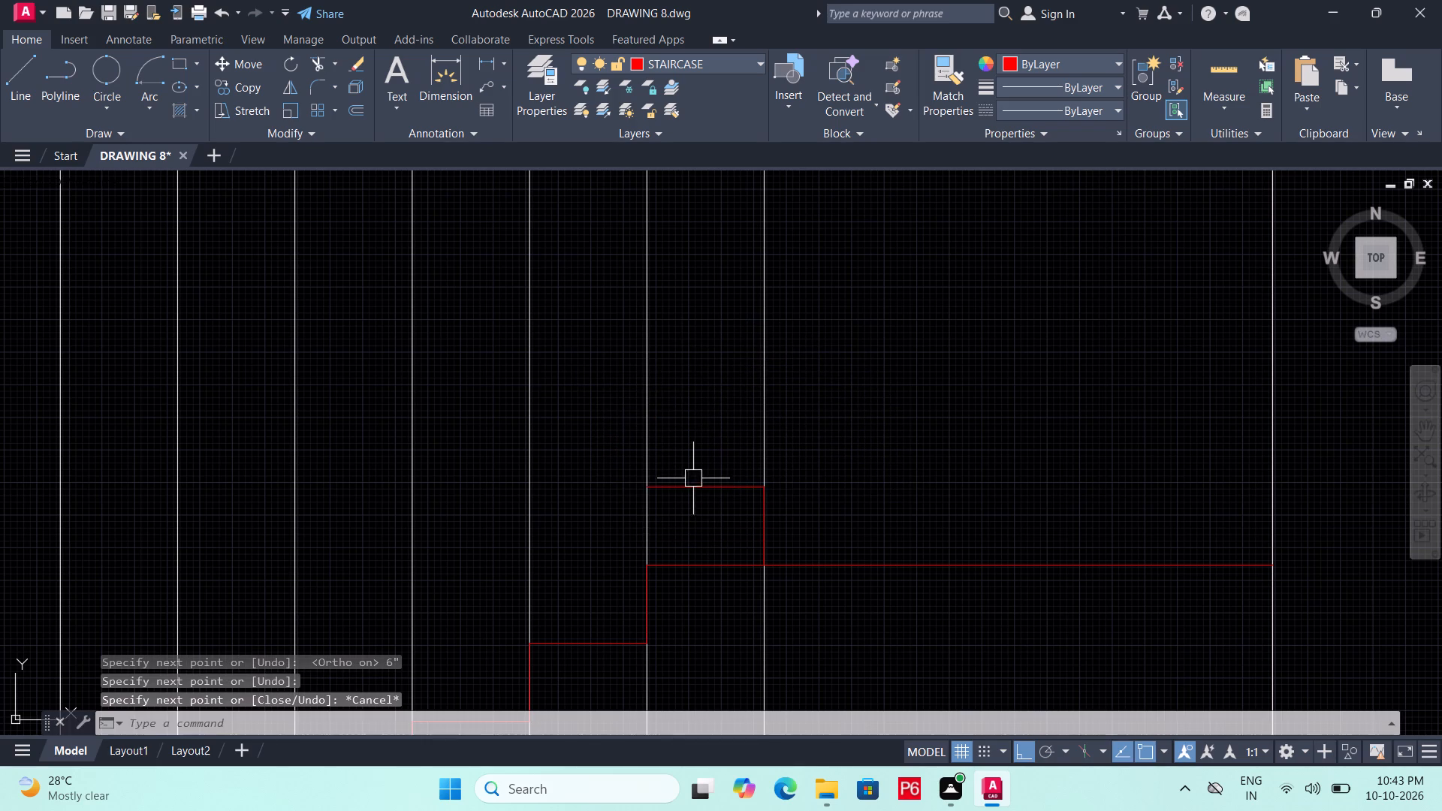
Copy the upper flight's first riser and tread seven times, with Ortho off, climbing back along the projection lines to the elevation's top line, and save.
click(700, 496)
click(715, 487)
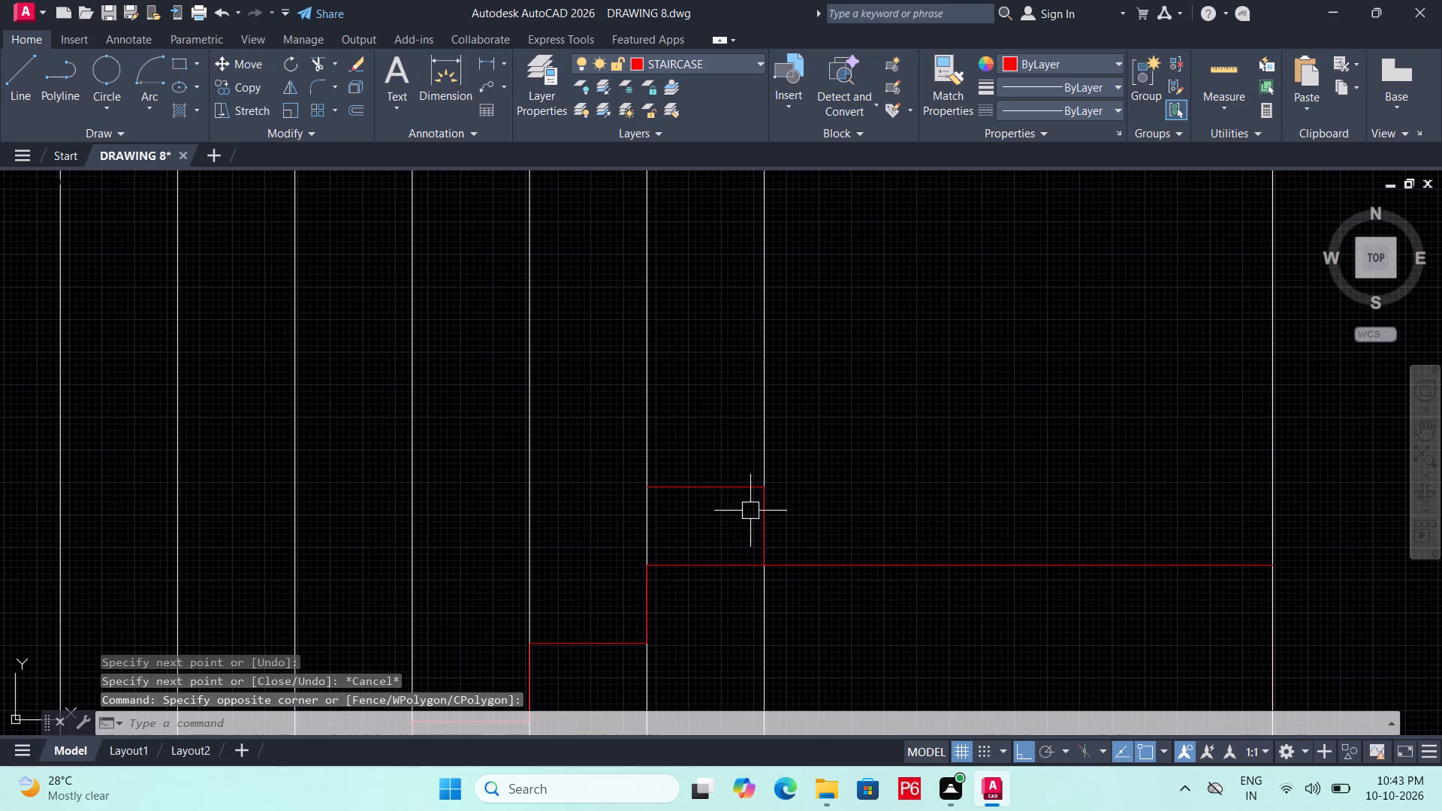
click(762, 525)
click(736, 485)
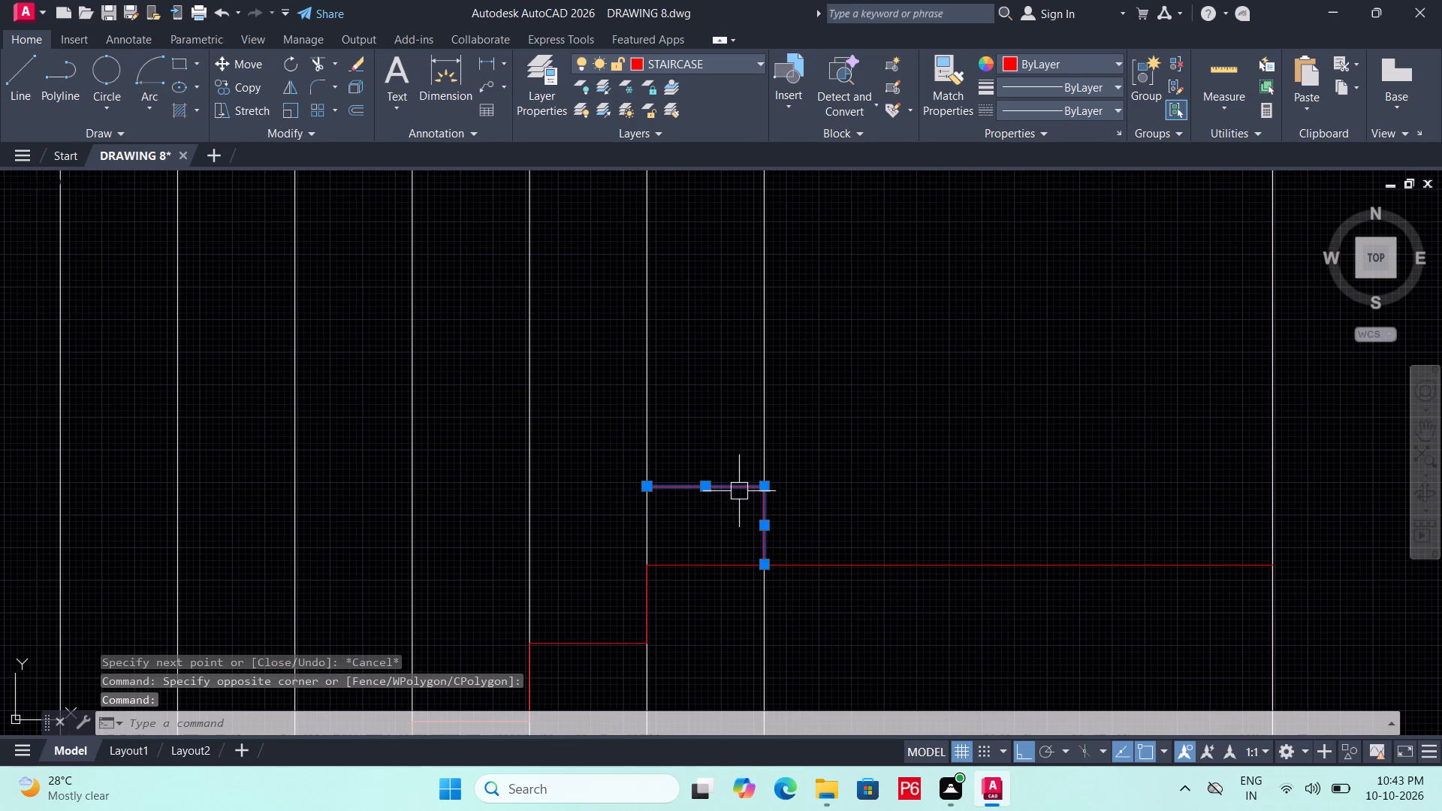
key(x)
key(BackSpace)
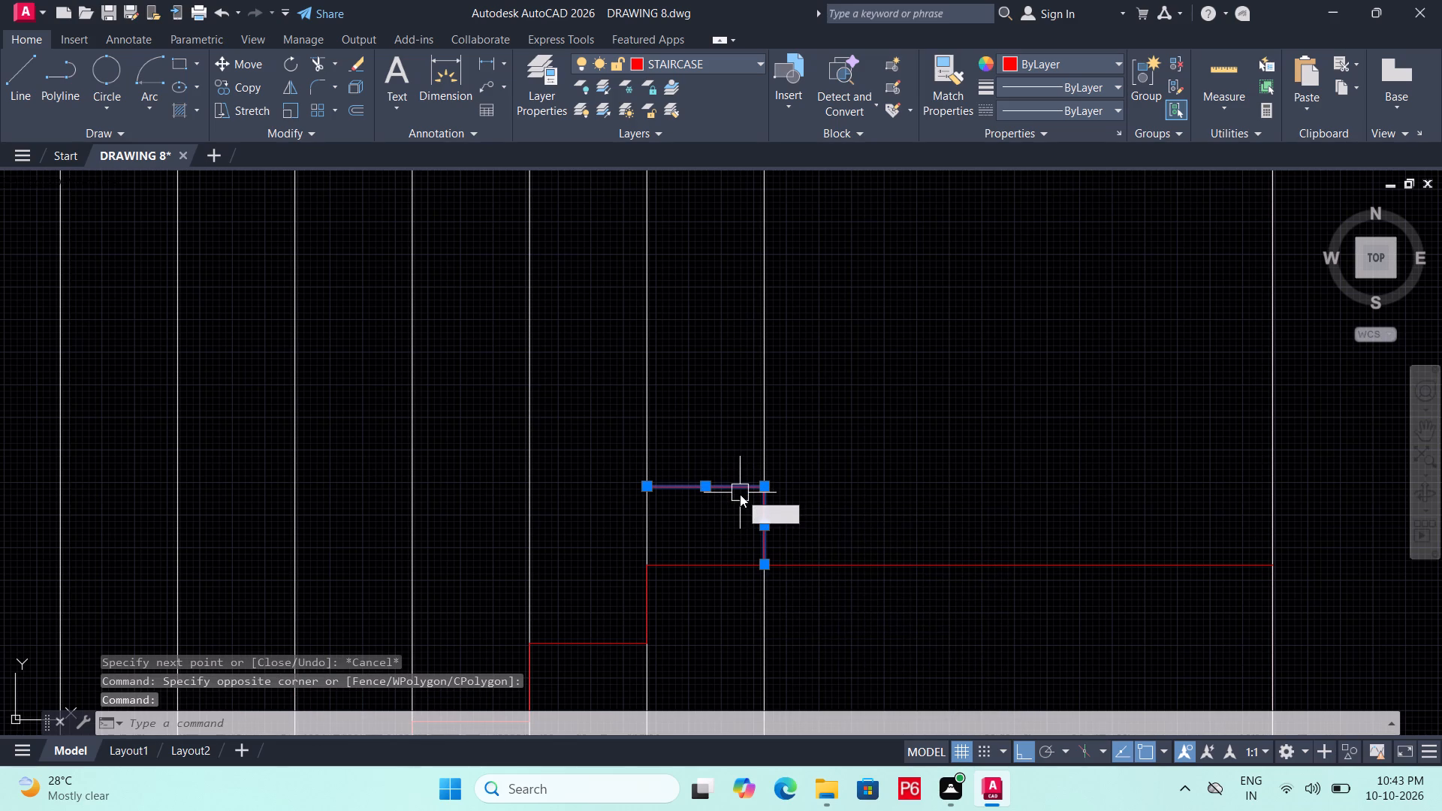
text(CO)
key(space)
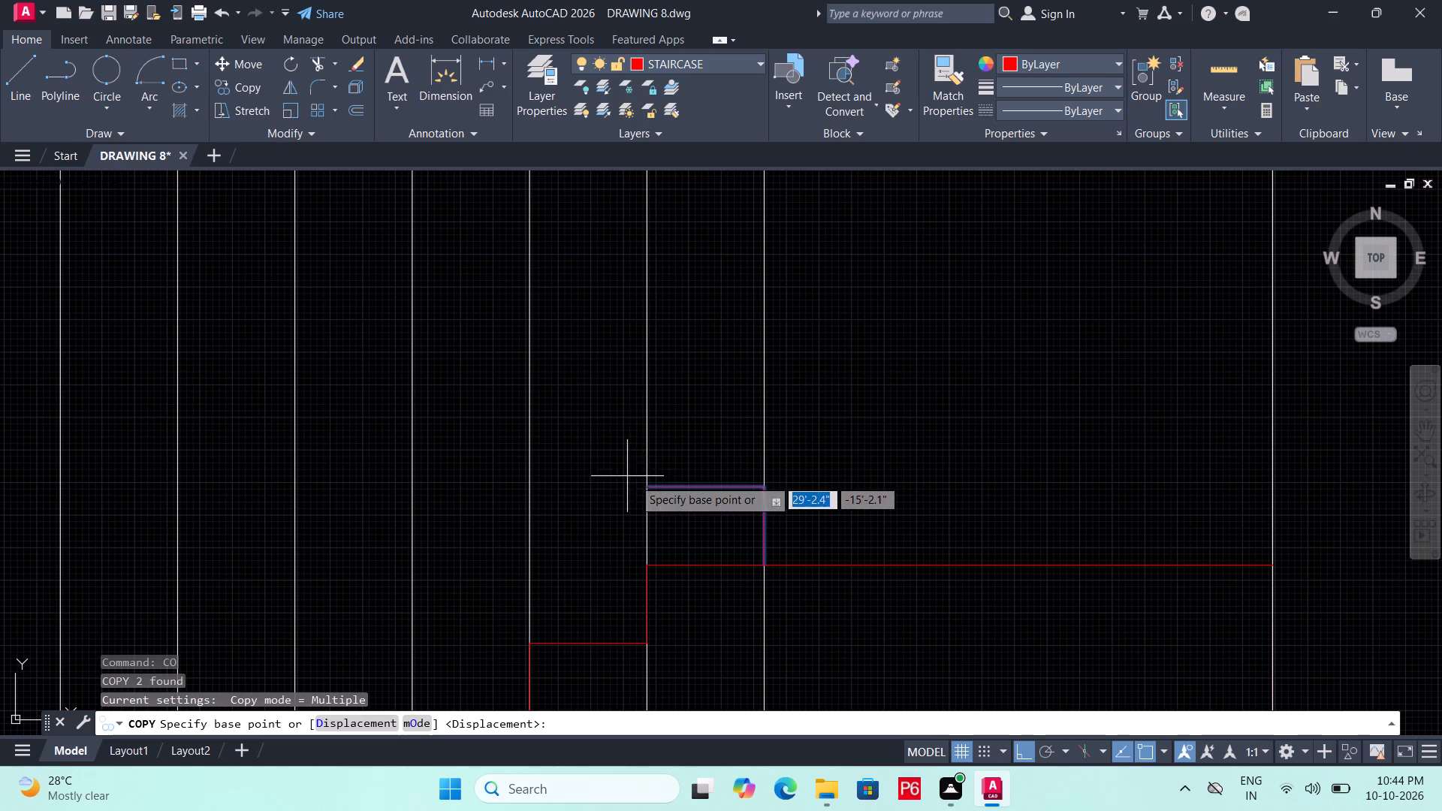
click(765, 562)
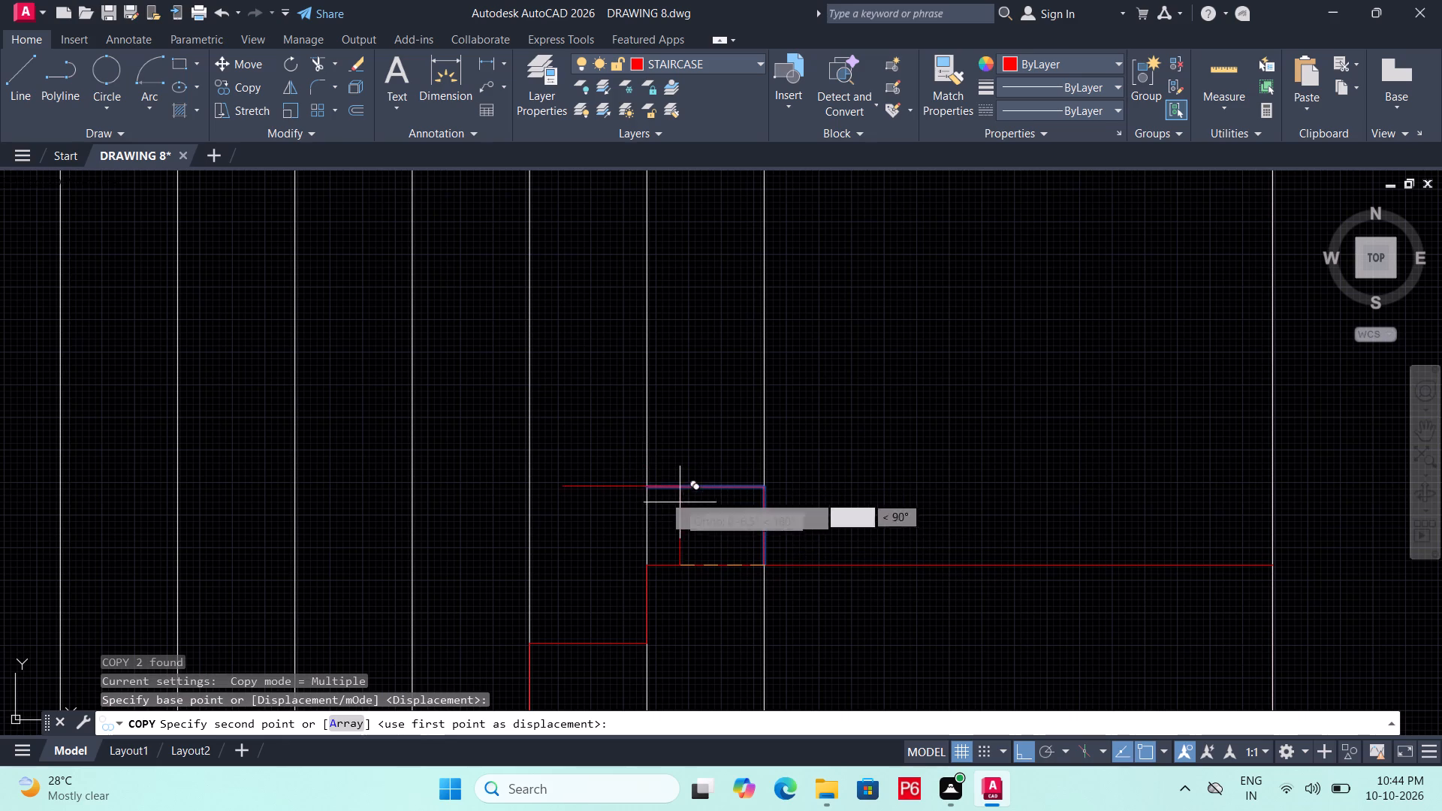
key(F8)
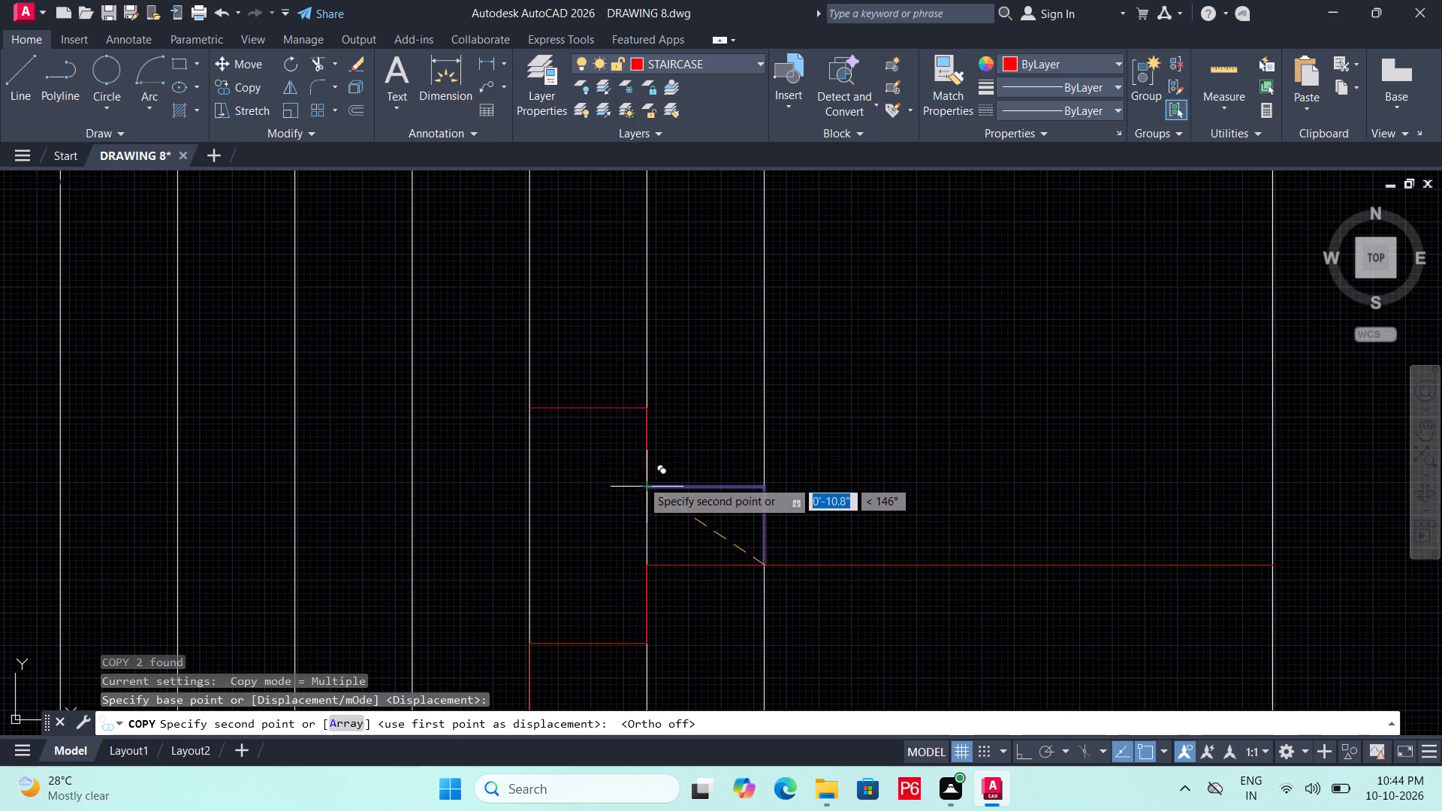
click(641, 480)
click(526, 411)
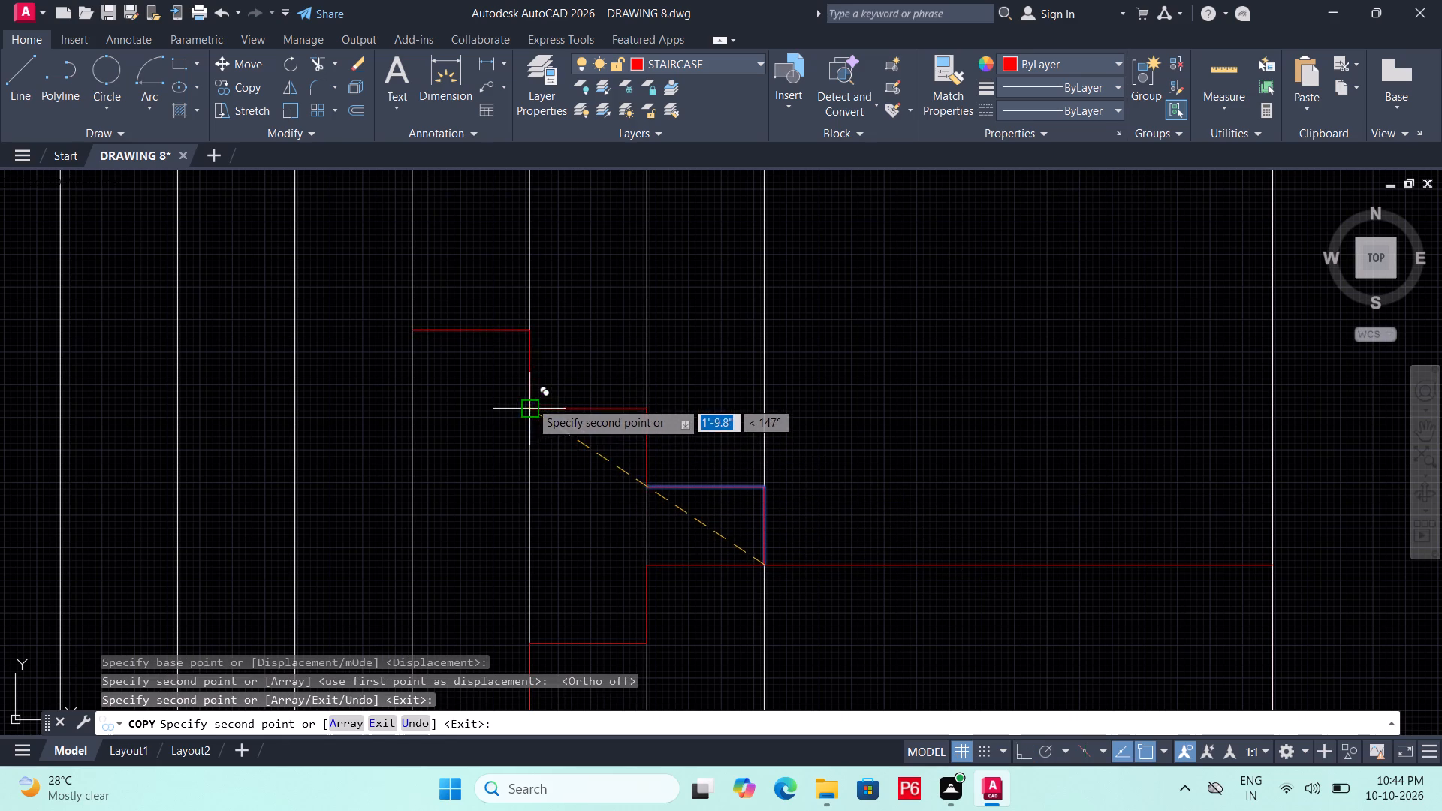
middle_drag(556, 390, 787, 586)
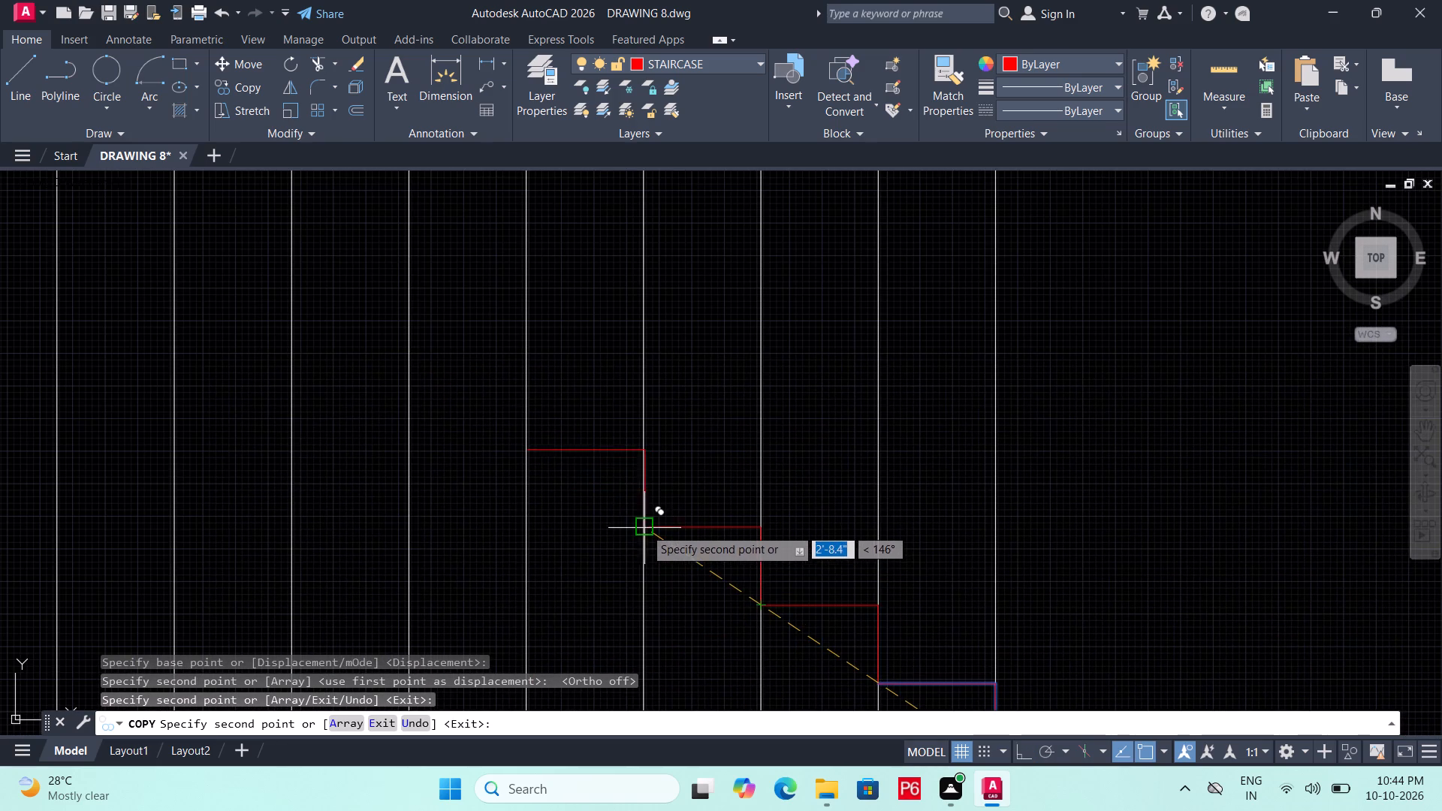
click(644, 528)
middle_drag(559, 457, 708, 595)
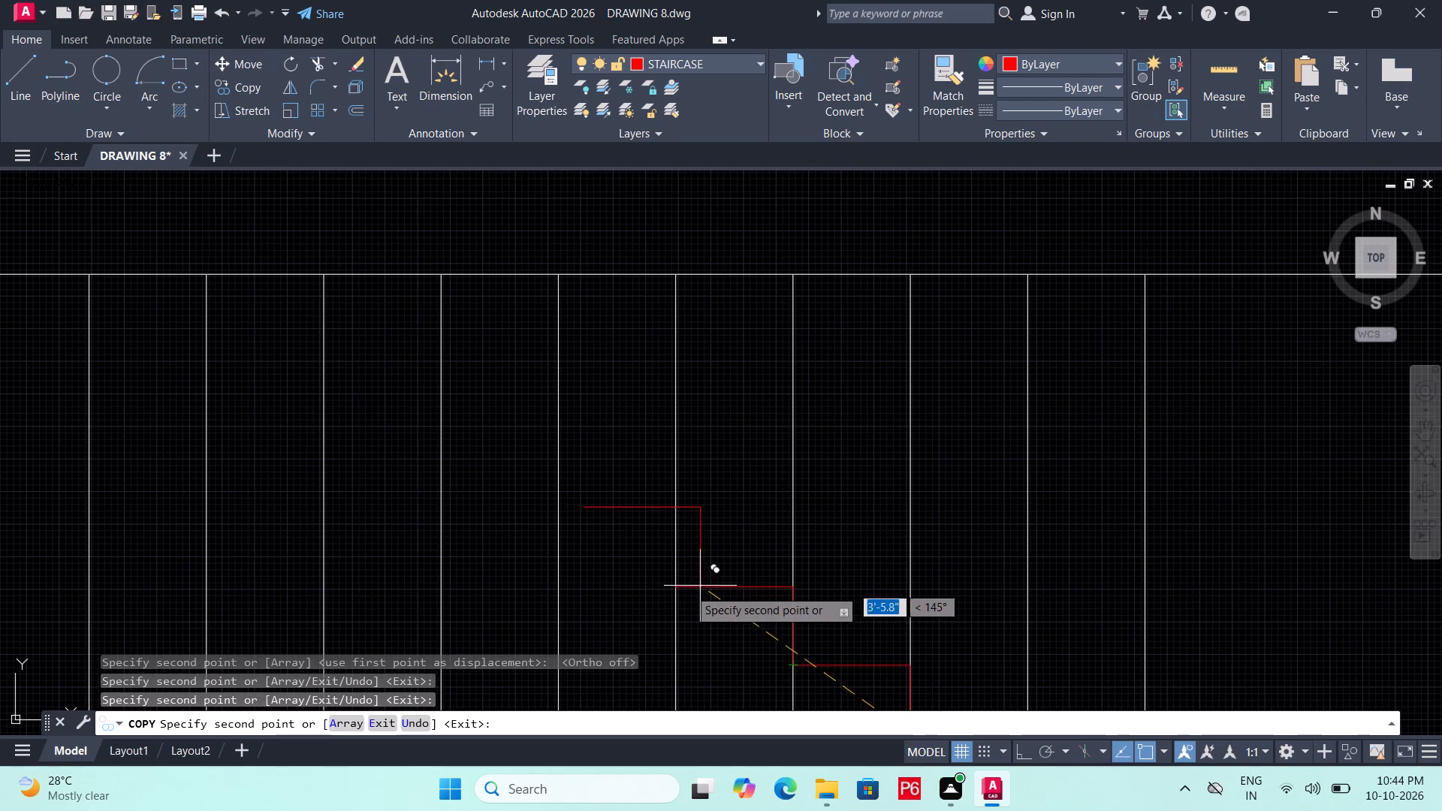
drag(673, 589, 669, 582)
click(558, 500)
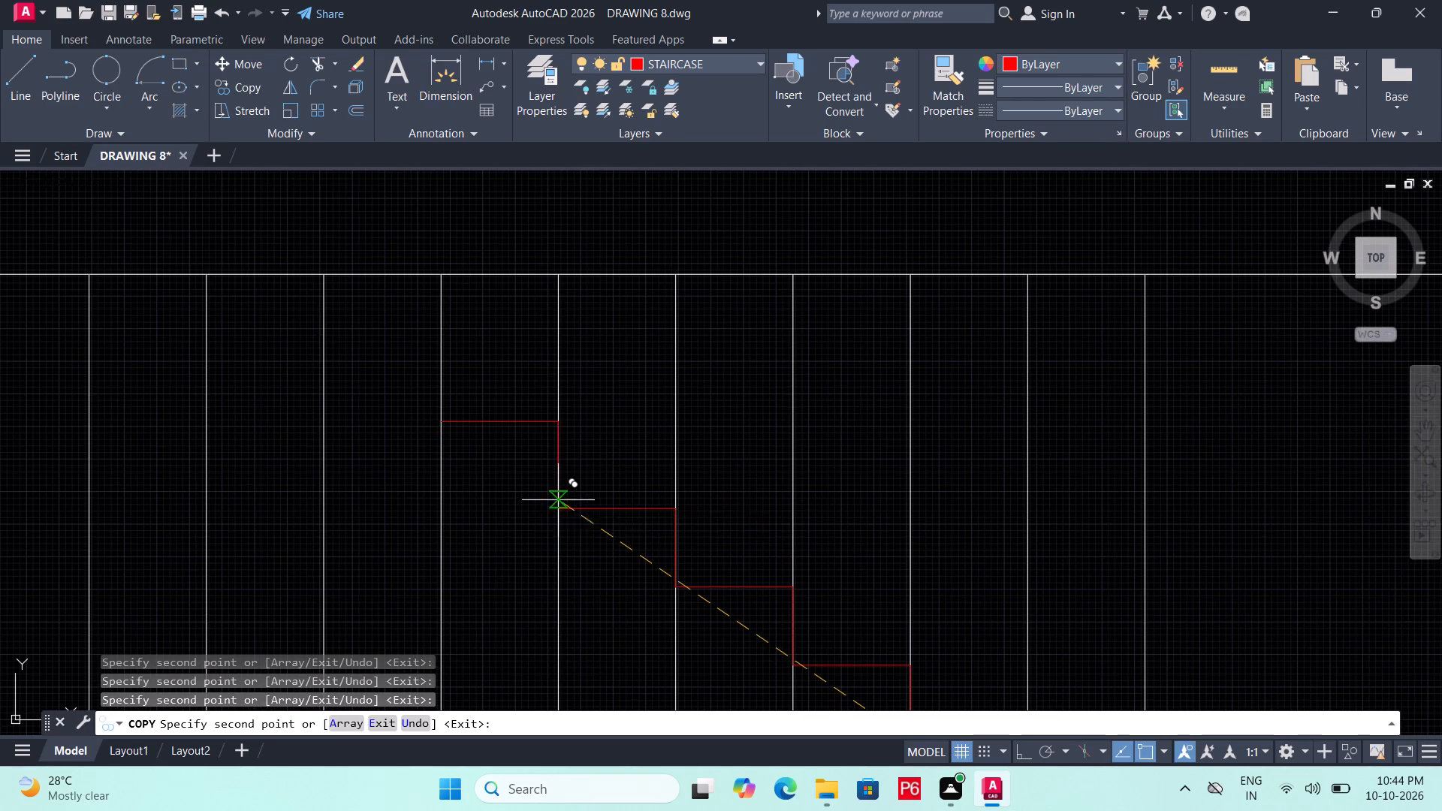
click(446, 431)
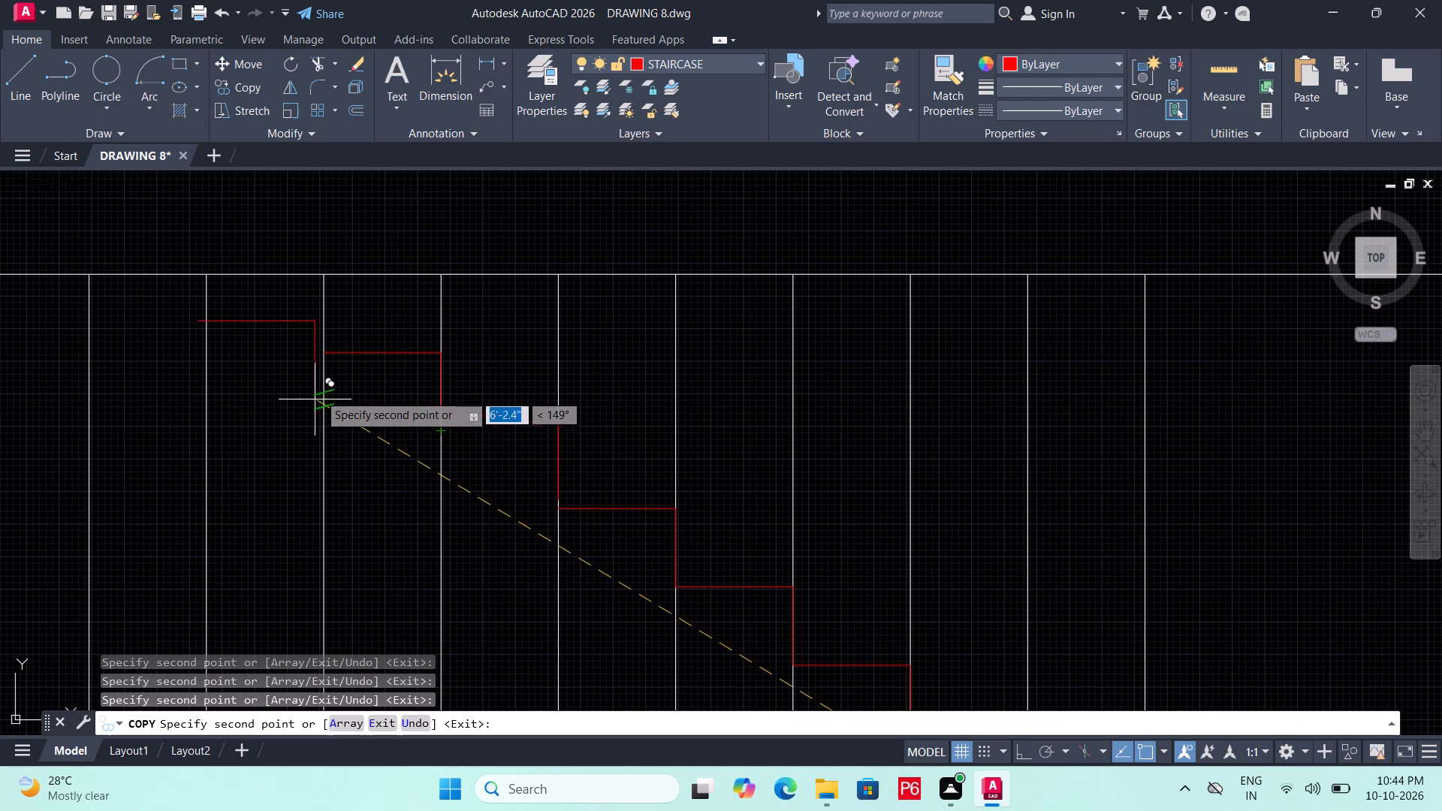
click(318, 345)
scroll(324, 346, down, 3)
key(Escape)
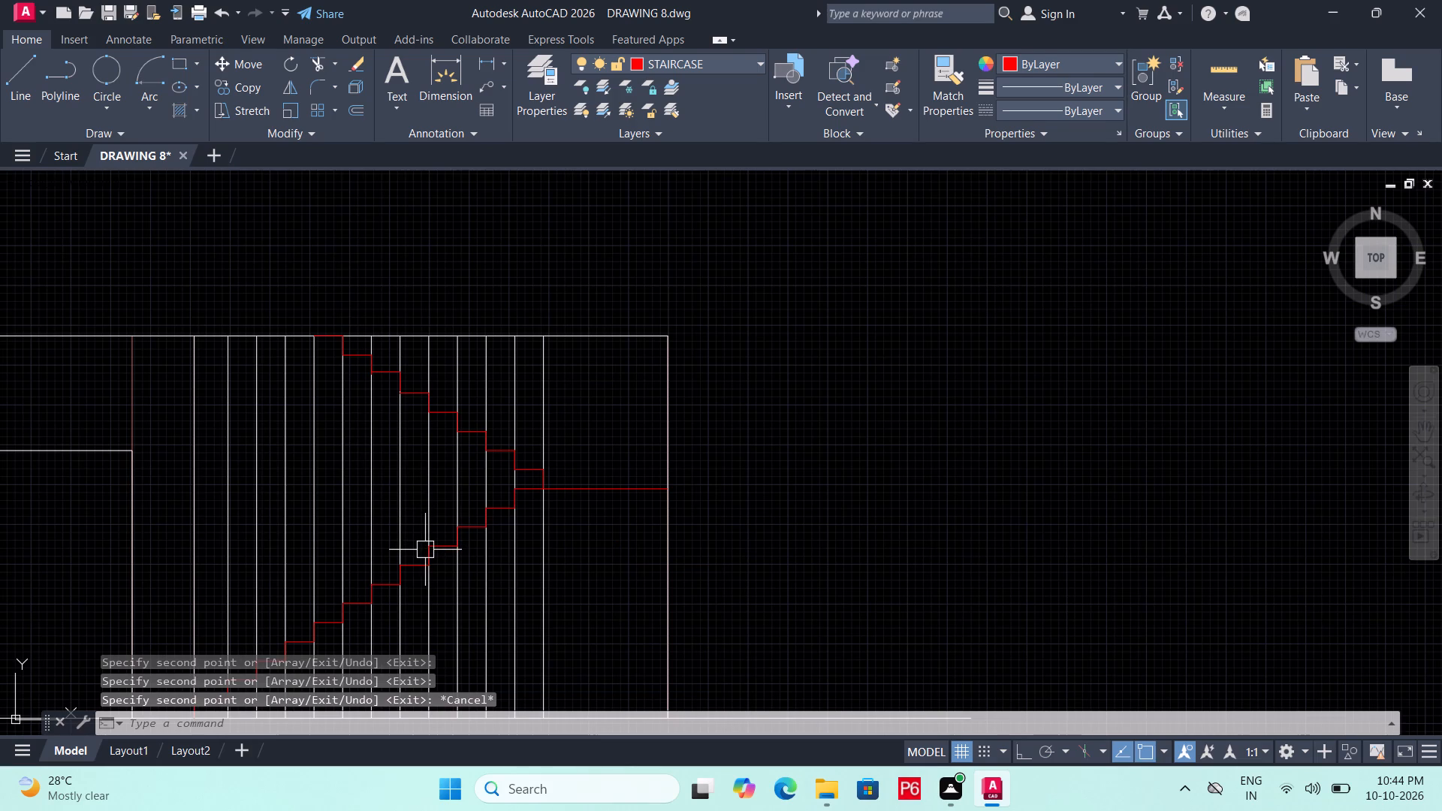
key(ctrl+s)
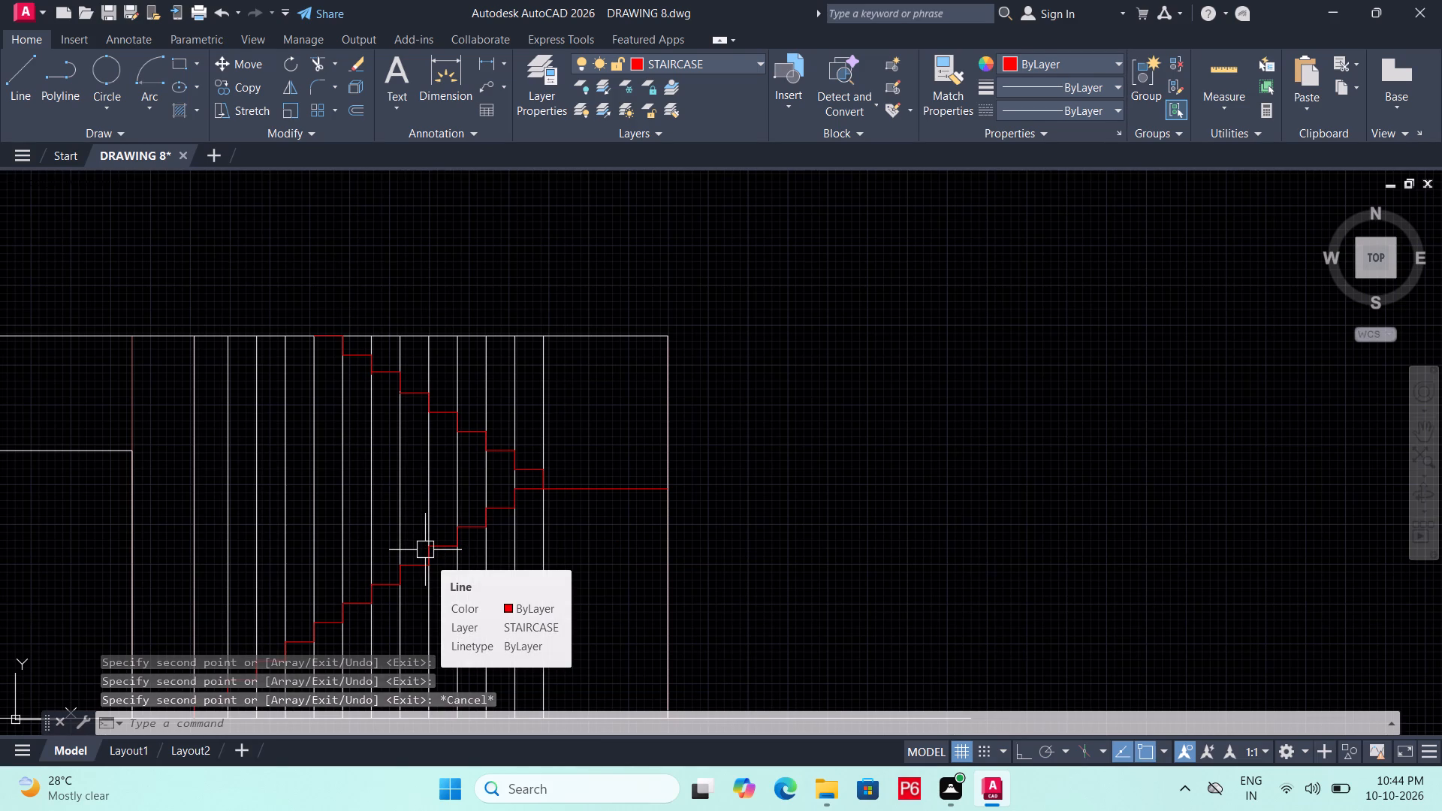
Save the drawing with both staircase flights in place.
key(ctrl+s)
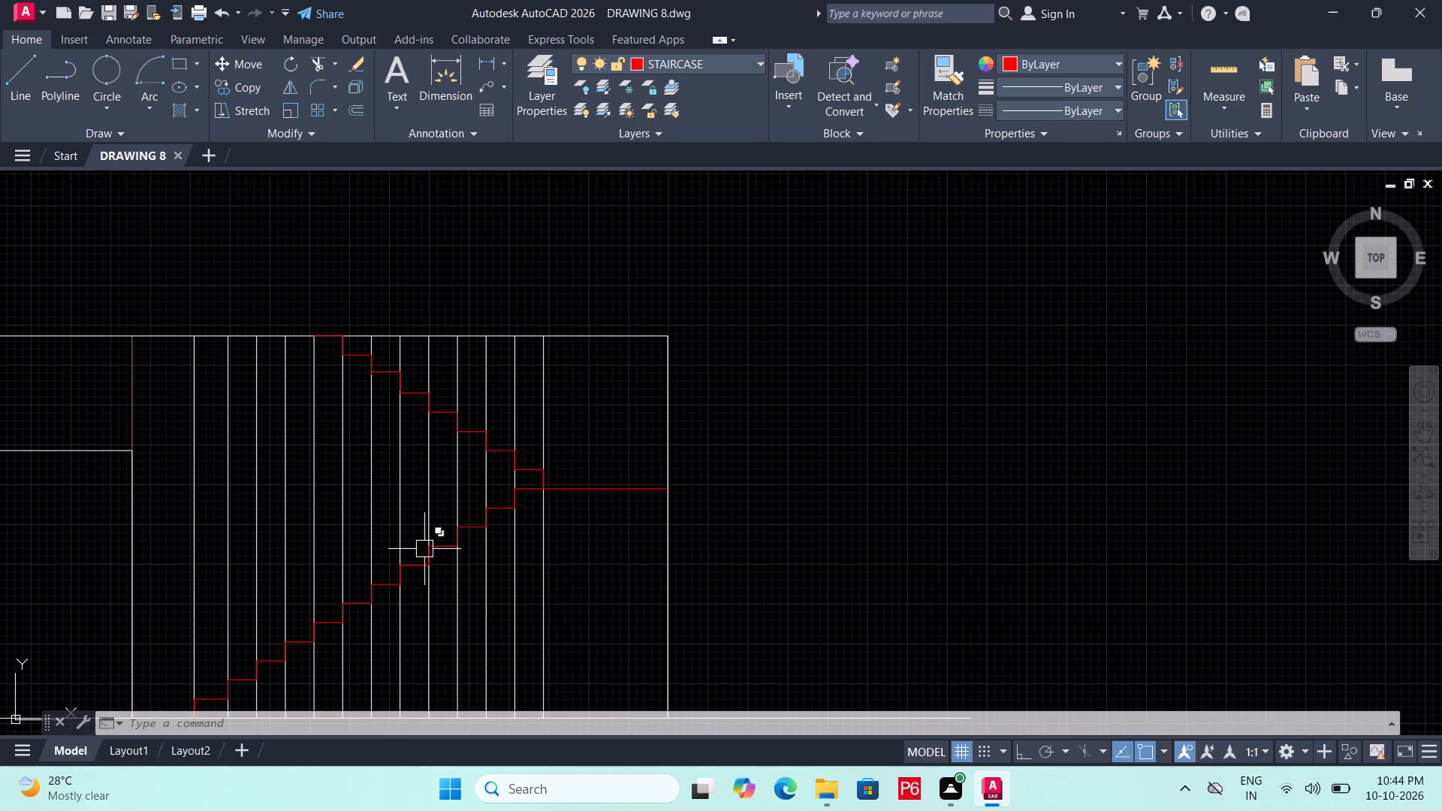
scroll(459, 538, up, 2)
scroll(481, 524, down, 1)
middle_drag(490, 532, 544, 531)
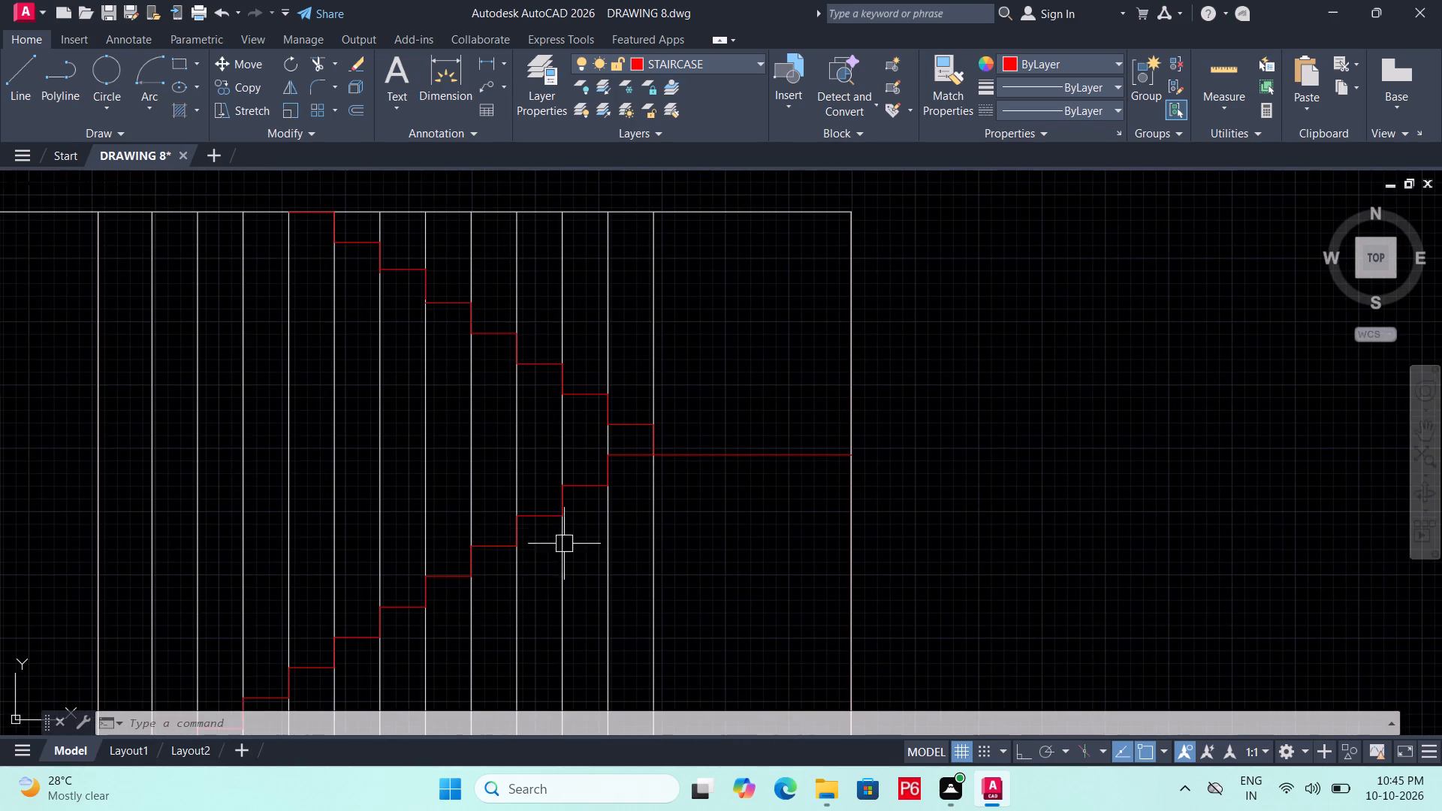
key(Escape)
key(ctrl+s)
key(ctrl+s)
key(ctrl+s)
Trim the projection lines above the elevation's window and door openings and below the window, and save the drawing.
middle_drag(603, 528, 702, 469)
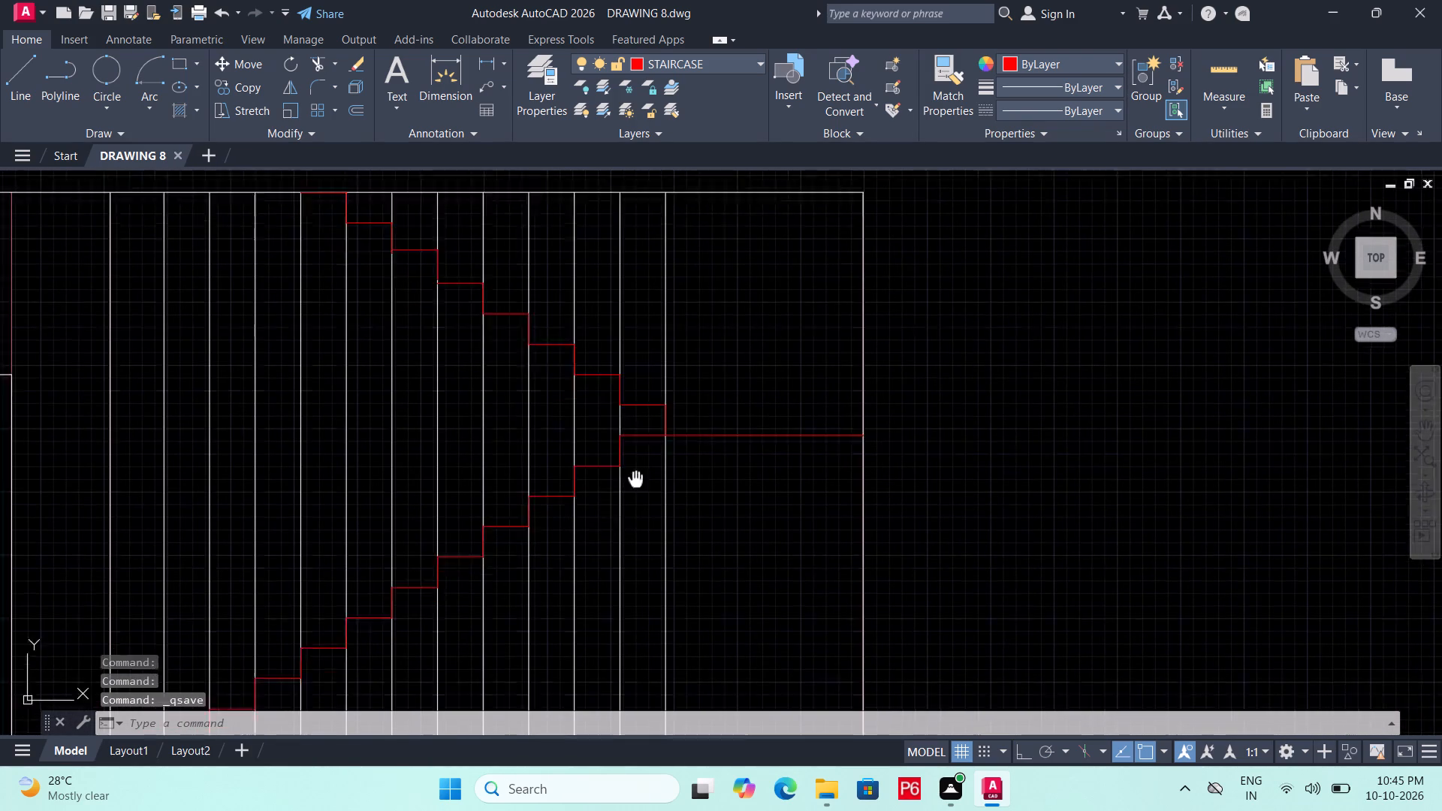
middle_drag(702, 469, 759, 472)
scroll(744, 463, down, 1)
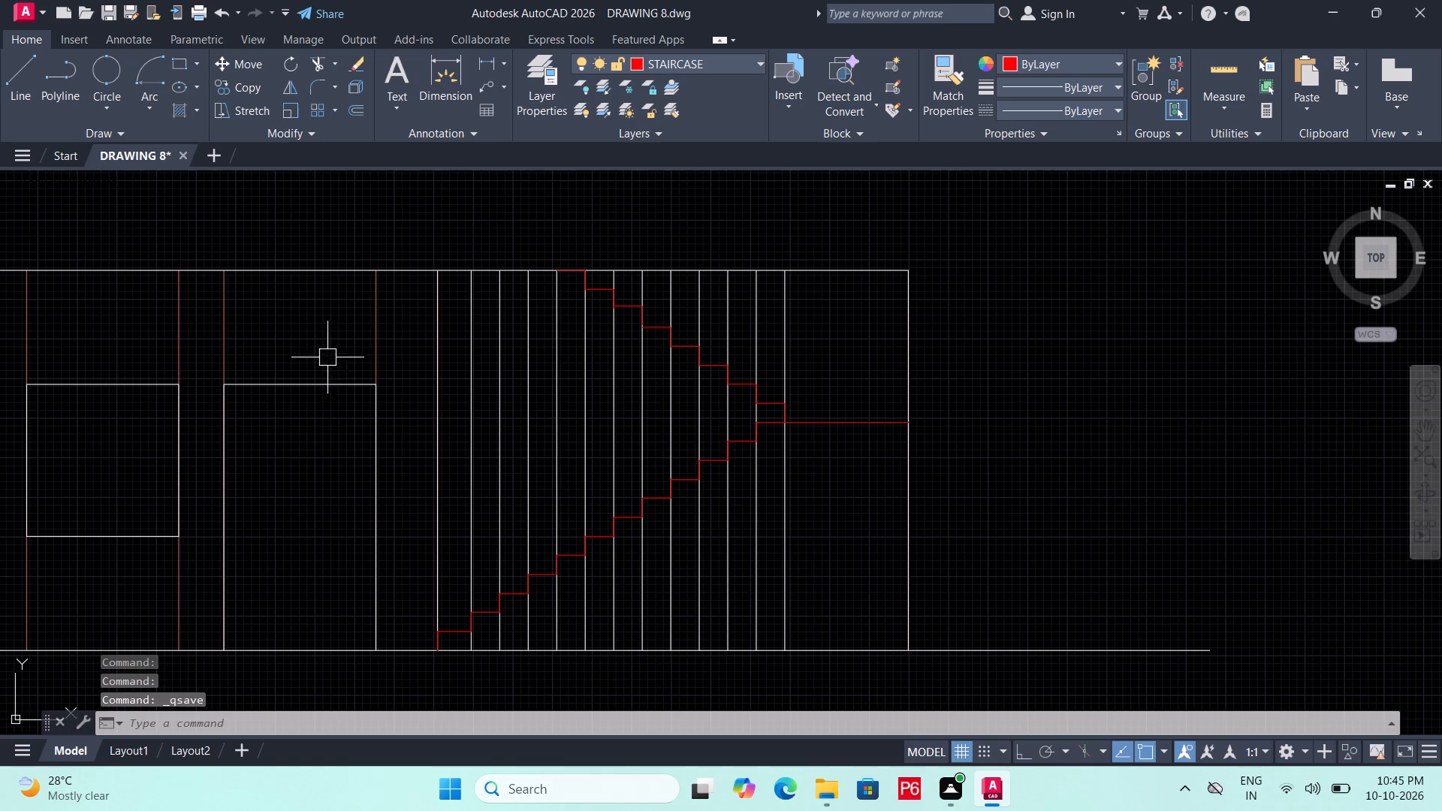
middle_drag(345, 345, 736, 373)
text(TR)
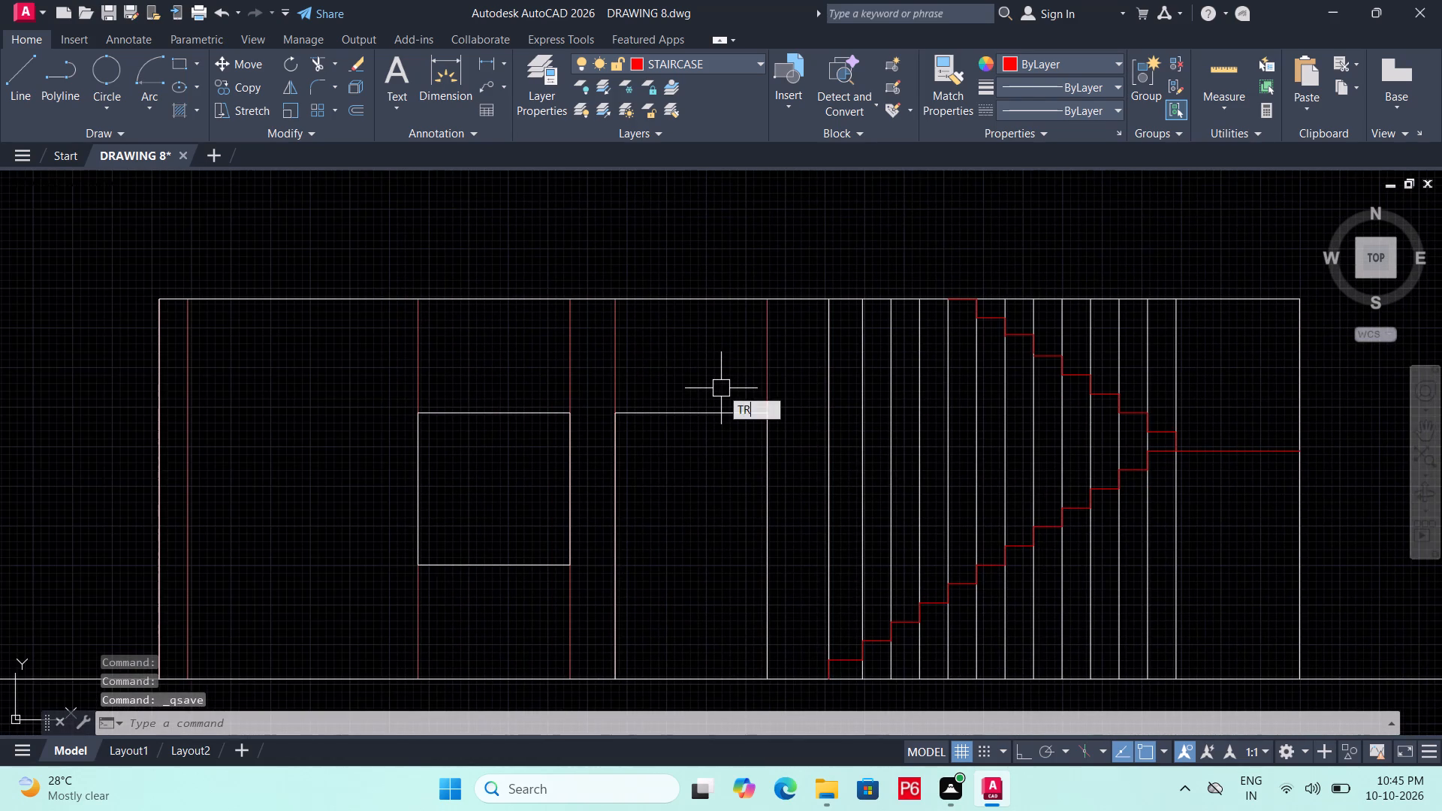
key(space)
key(space)
click(781, 338)
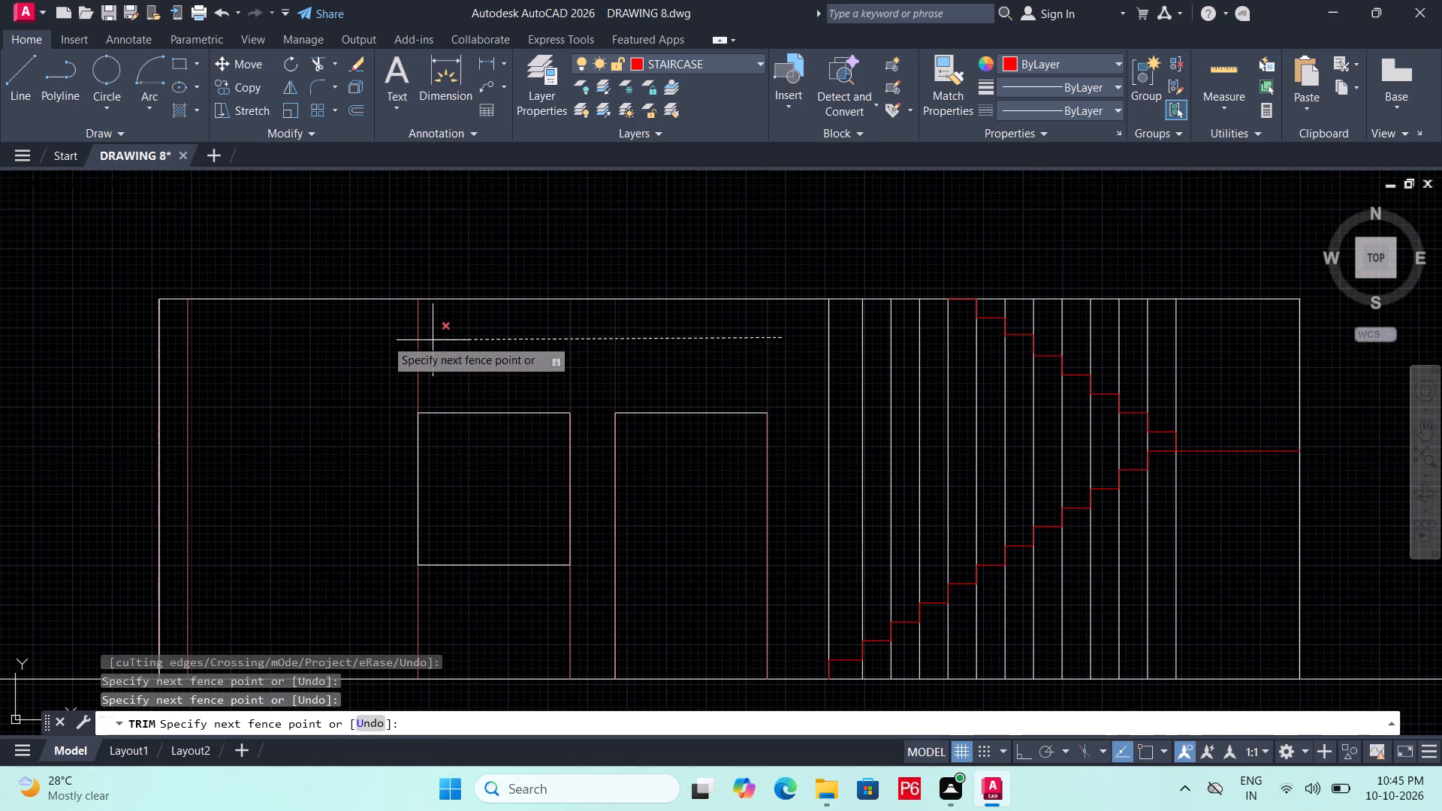
click(369, 338)
middle_drag(532, 626, 547, 518)
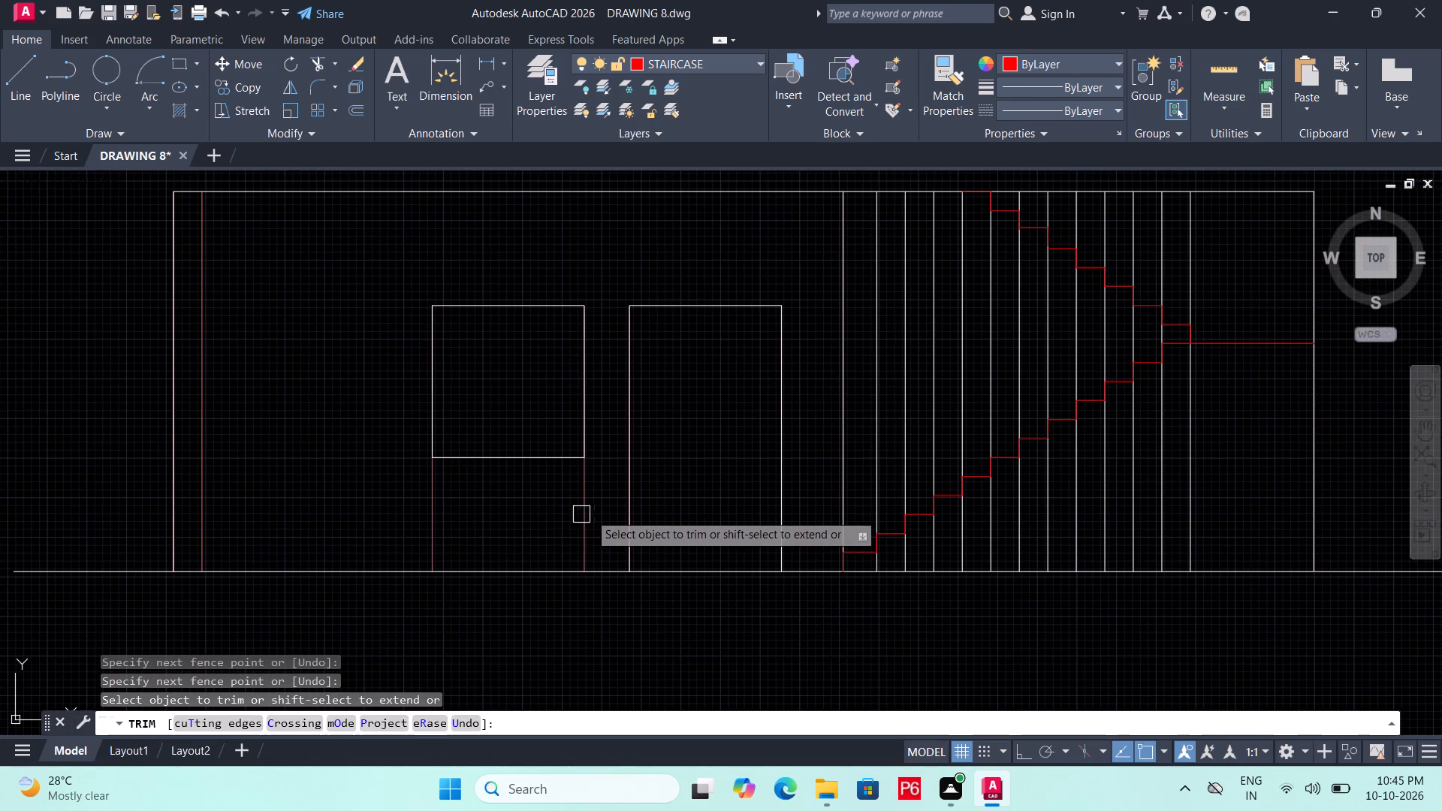
click(602, 503)
click(361, 511)
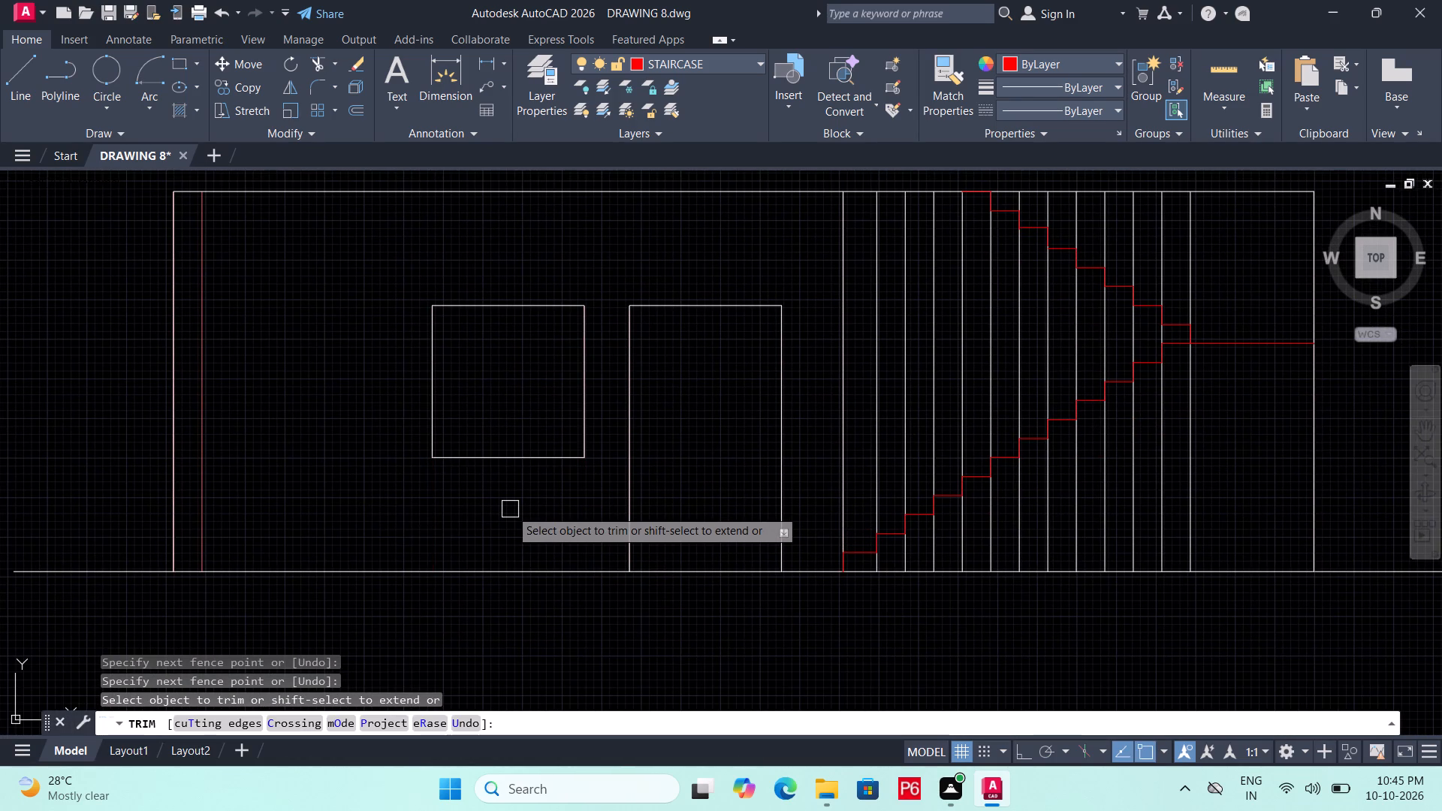
key(ctrl+s)
key(ctrl+s)
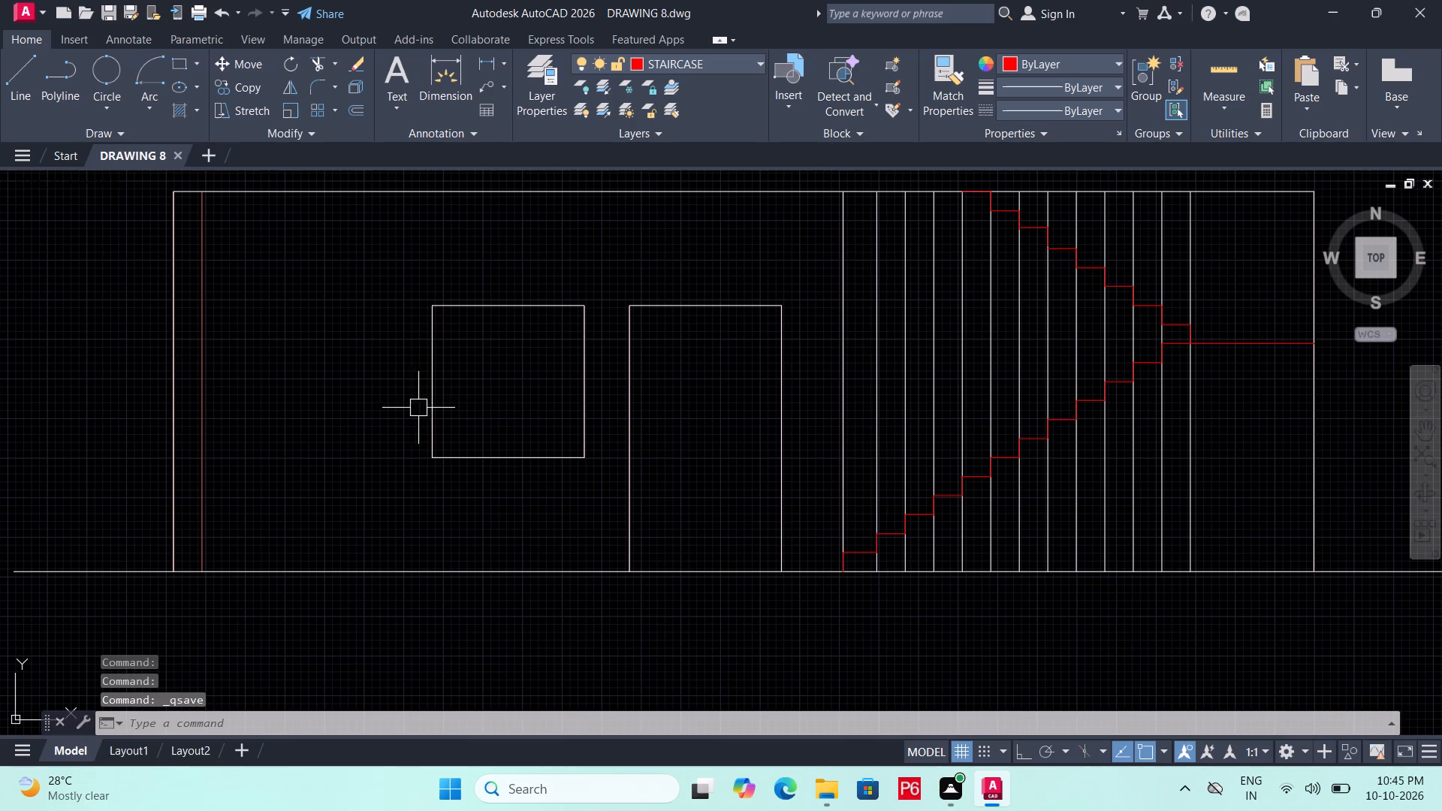
Delete the leftover window-layer projection lines overlapping the two vertical sides of the window outline.
click(433, 402)
click(551, 487)
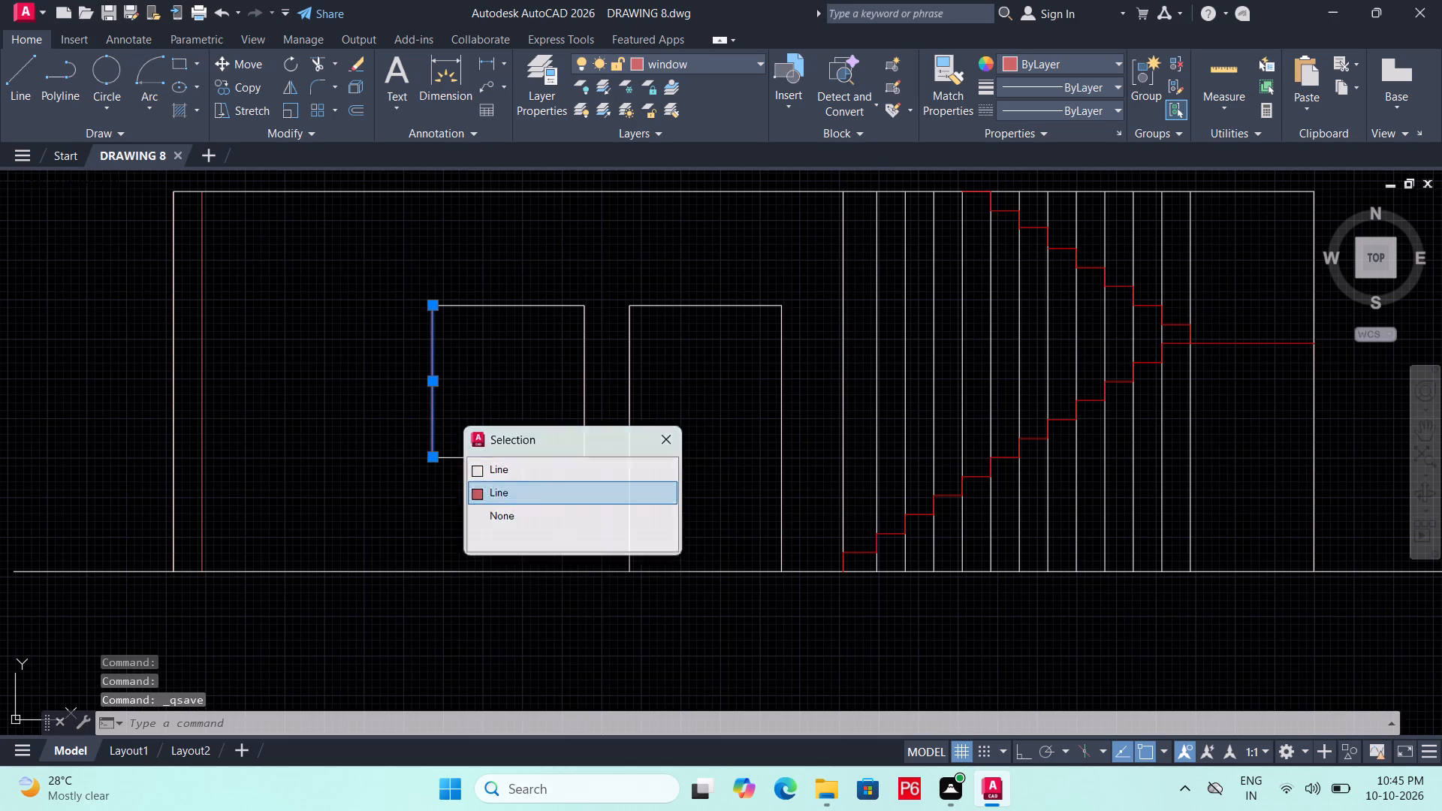
key(Delete)
click(585, 402)
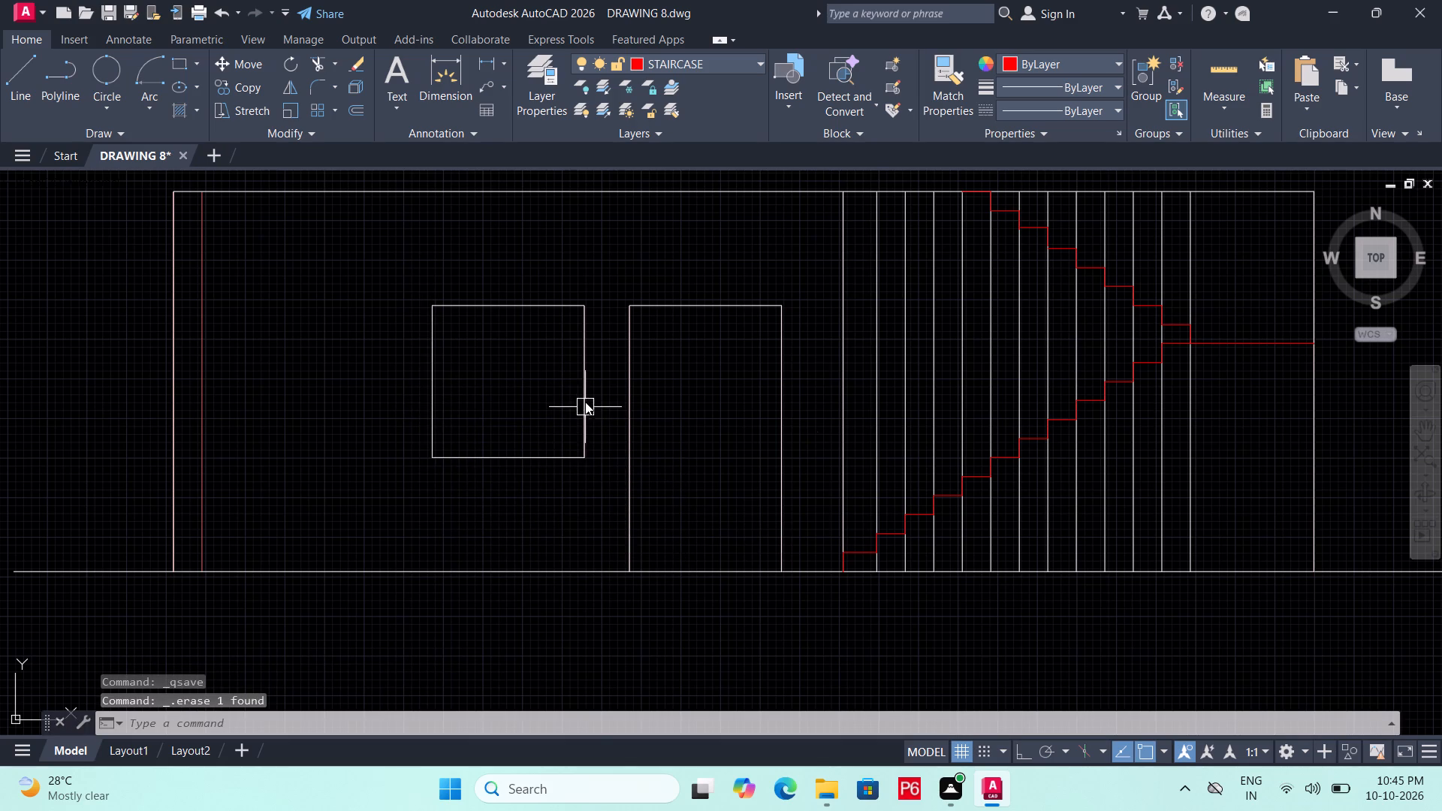
click(648, 492)
key(Delete)
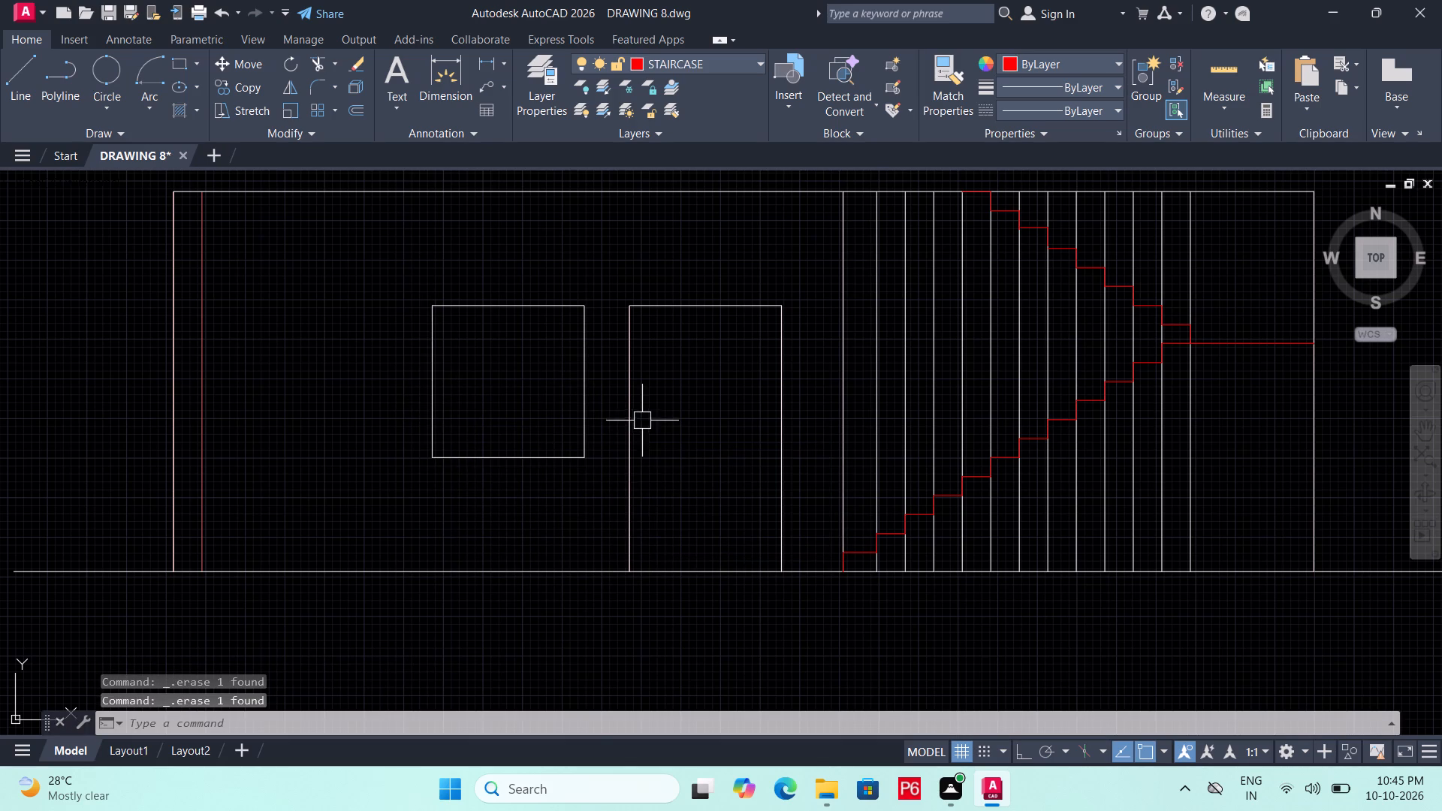
Delete the window-layer projection lines overlapping the two vertical sides of the door outline, and save the drawing.
click(630, 430)
click(708, 521)
key(Delete)
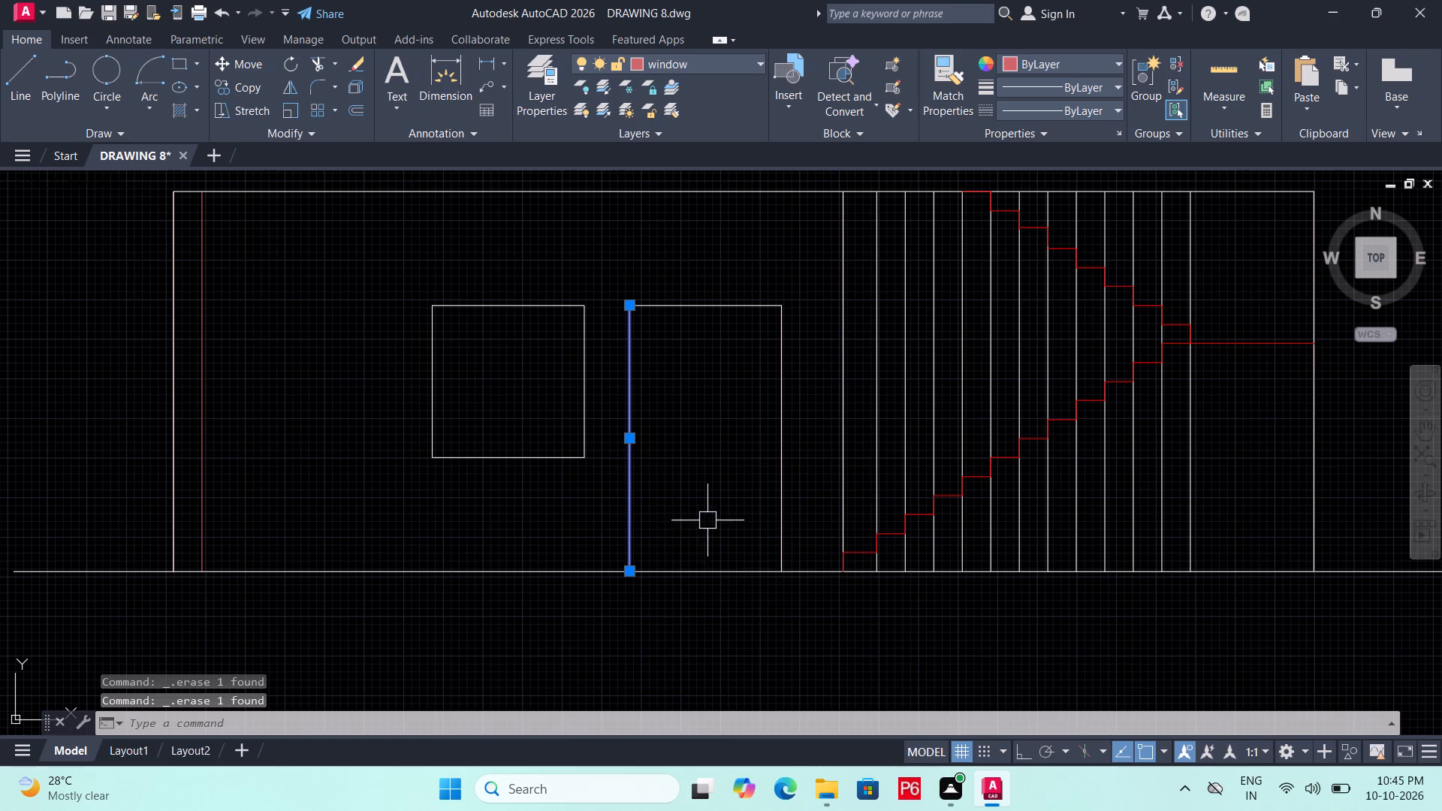
click(780, 432)
click(840, 519)
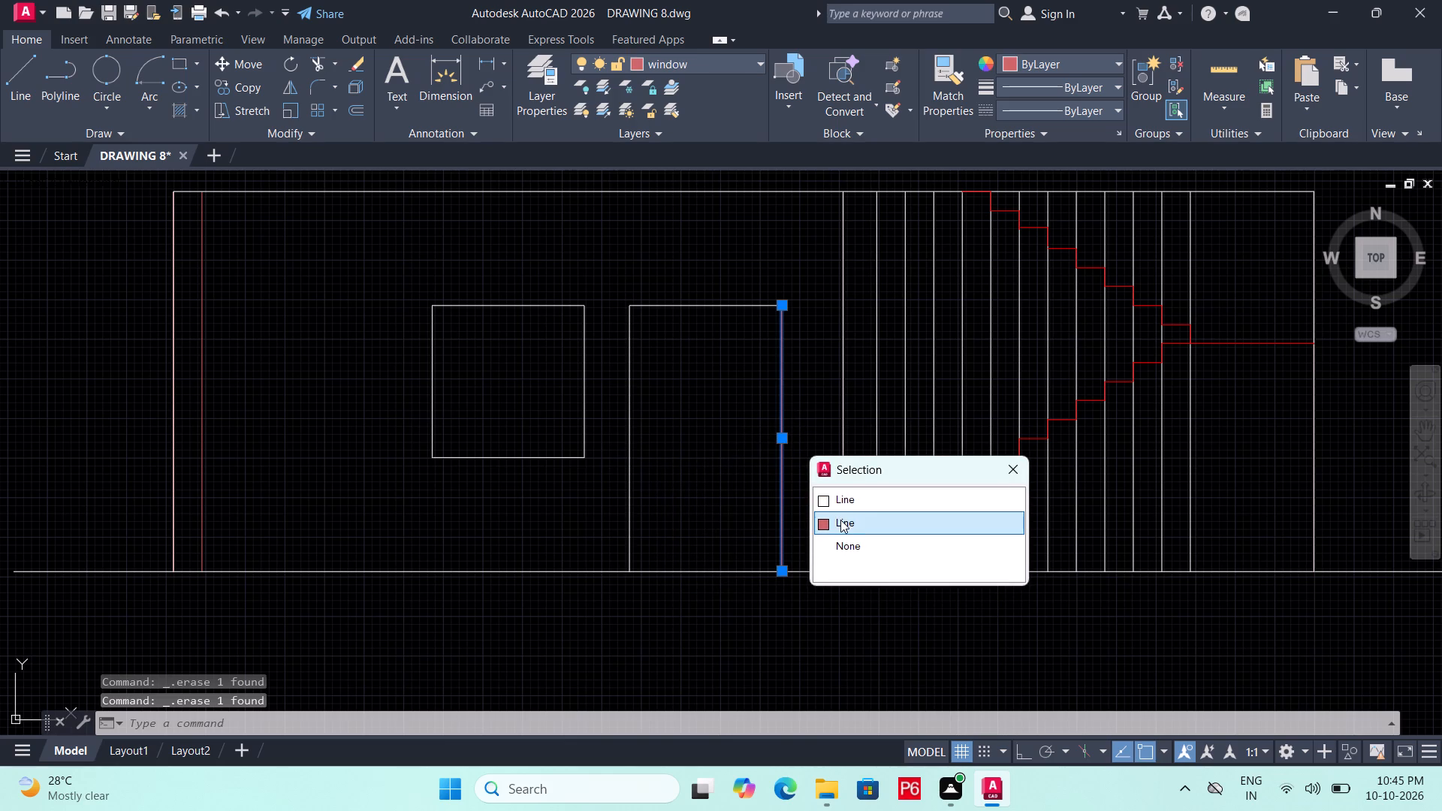
key(Delete)
click(837, 520)
key(Delete)
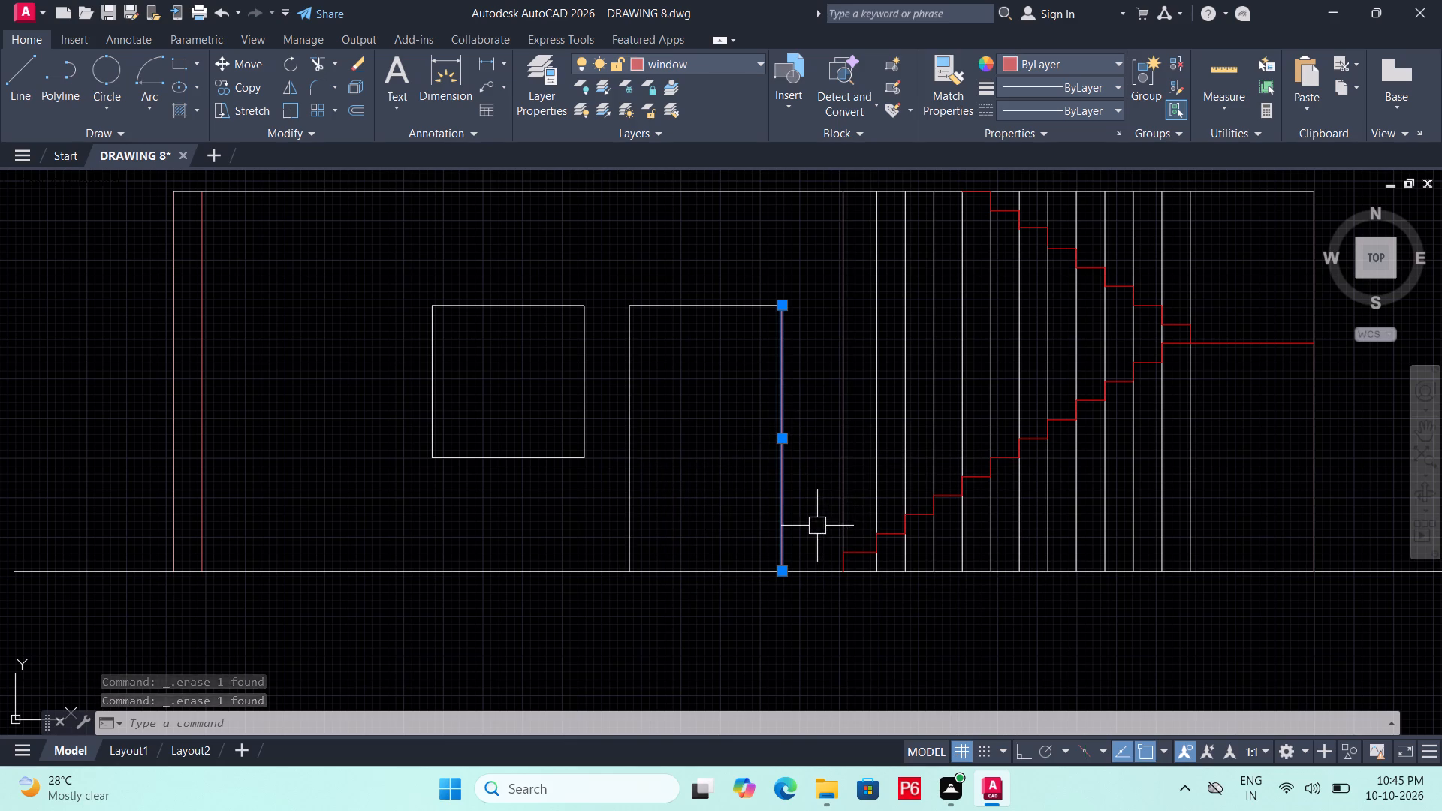
scroll(765, 489, down, 2)
middle_drag(765, 489, 738, 536)
key(ctrl+s)
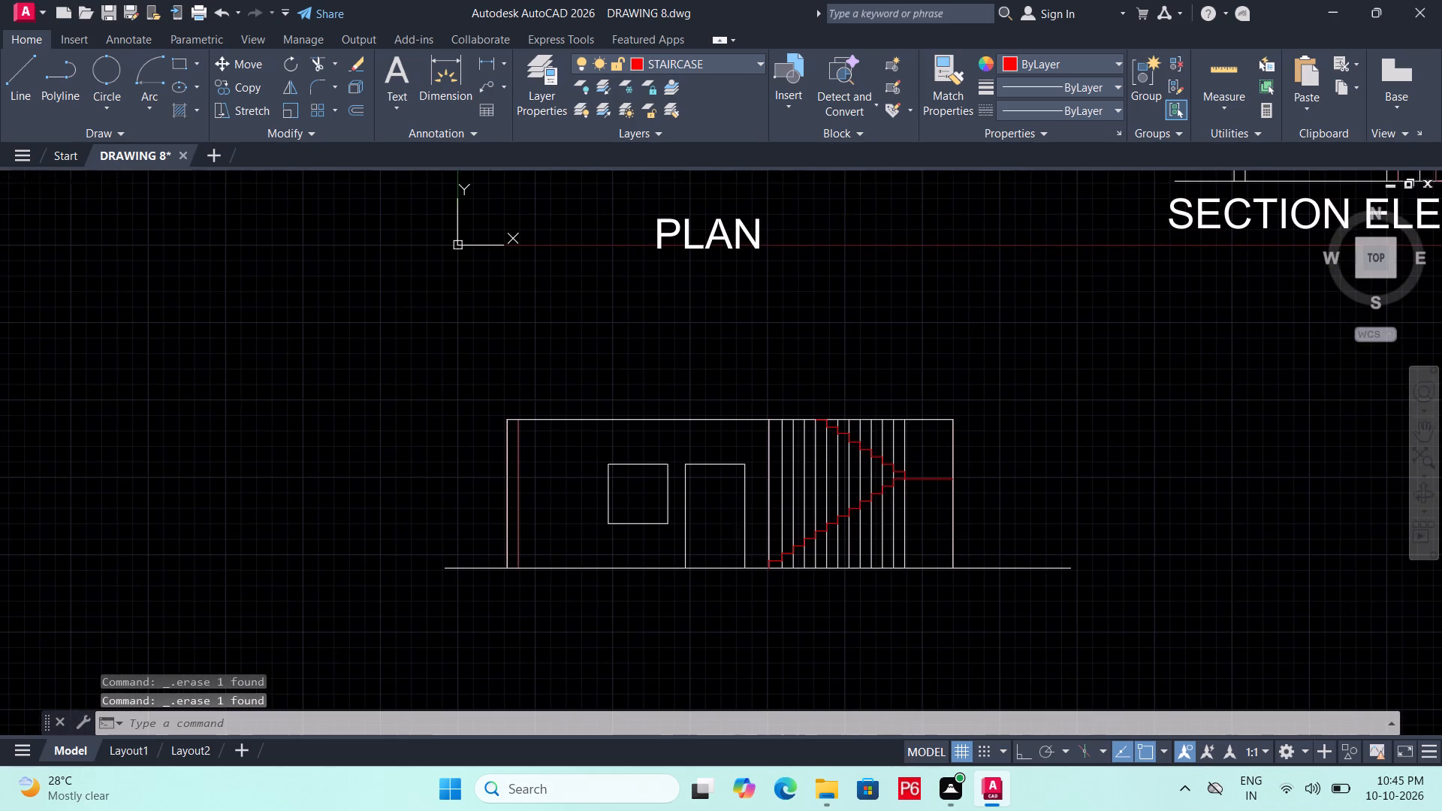
key(ctrl+s)
Delete the remaining vertical projection line just inside the elevation's outer wall on the window side, and save the drawing.
scroll(518, 528, up, 1)
middle_drag(518, 528, 586, 675)
scroll(586, 675, down, 1)
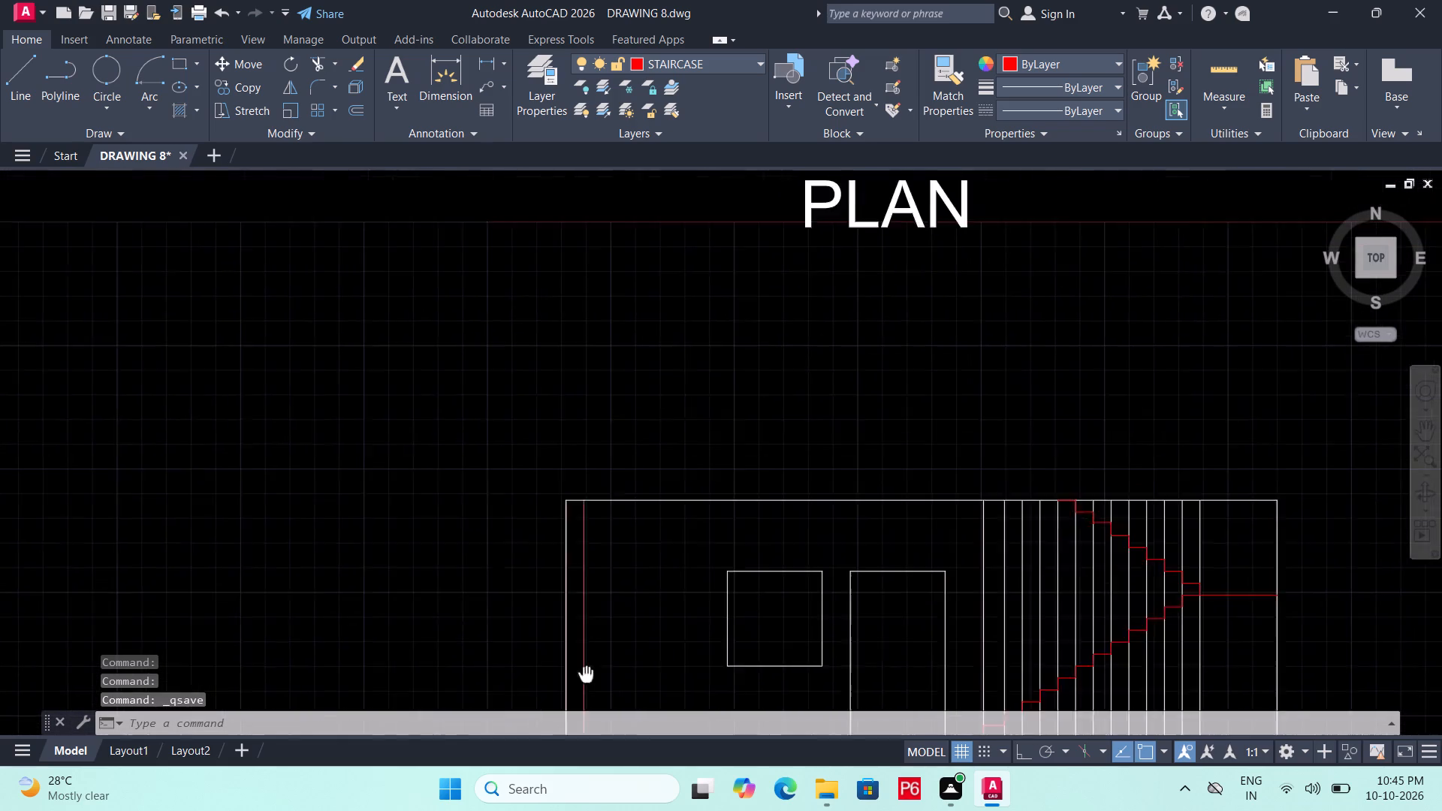
middle_drag(587, 665, 590, 654)
scroll(587, 665, down, 1)
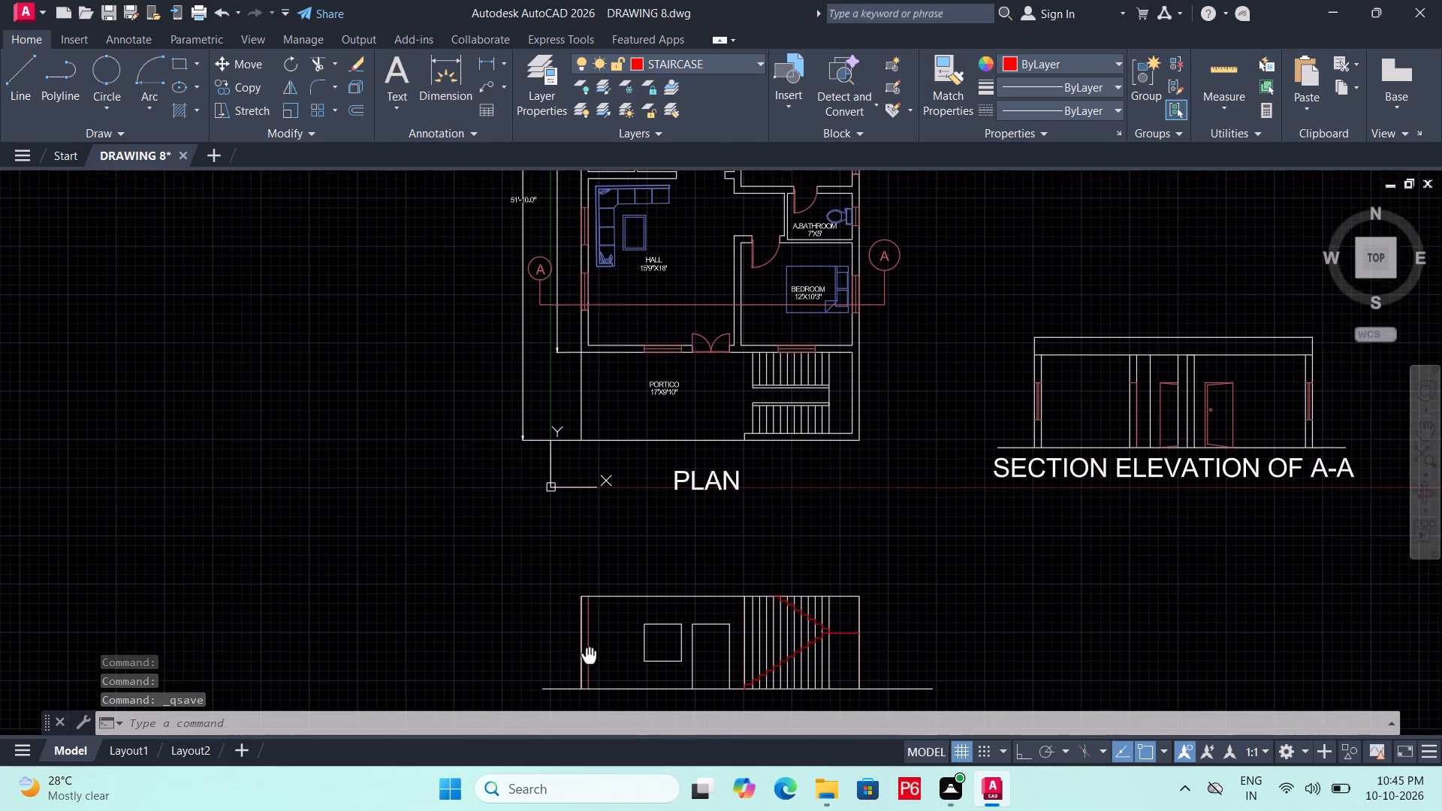
middle_drag(590, 654, 592, 626)
scroll(592, 625, up, 1)
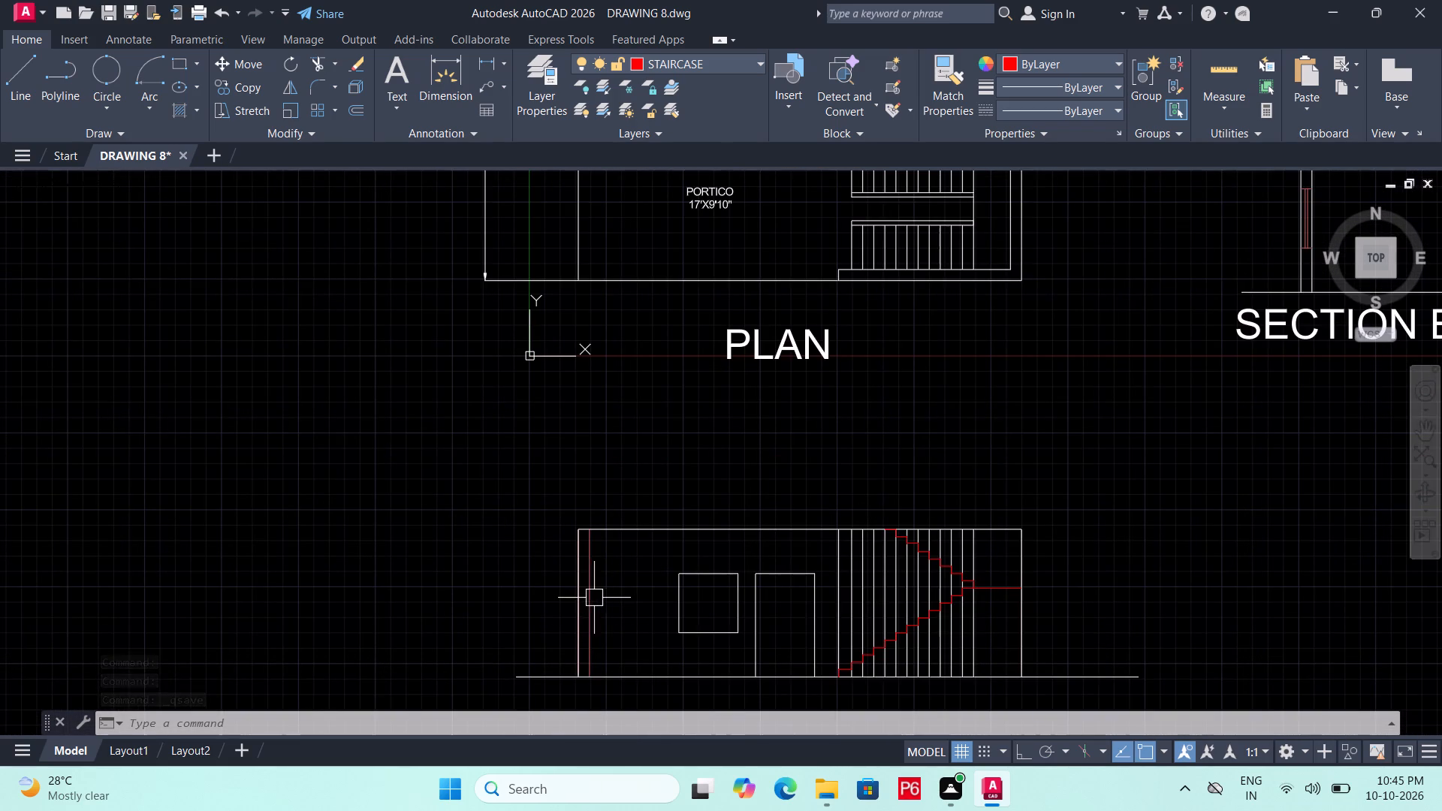
click(593, 598)
key(Delete)
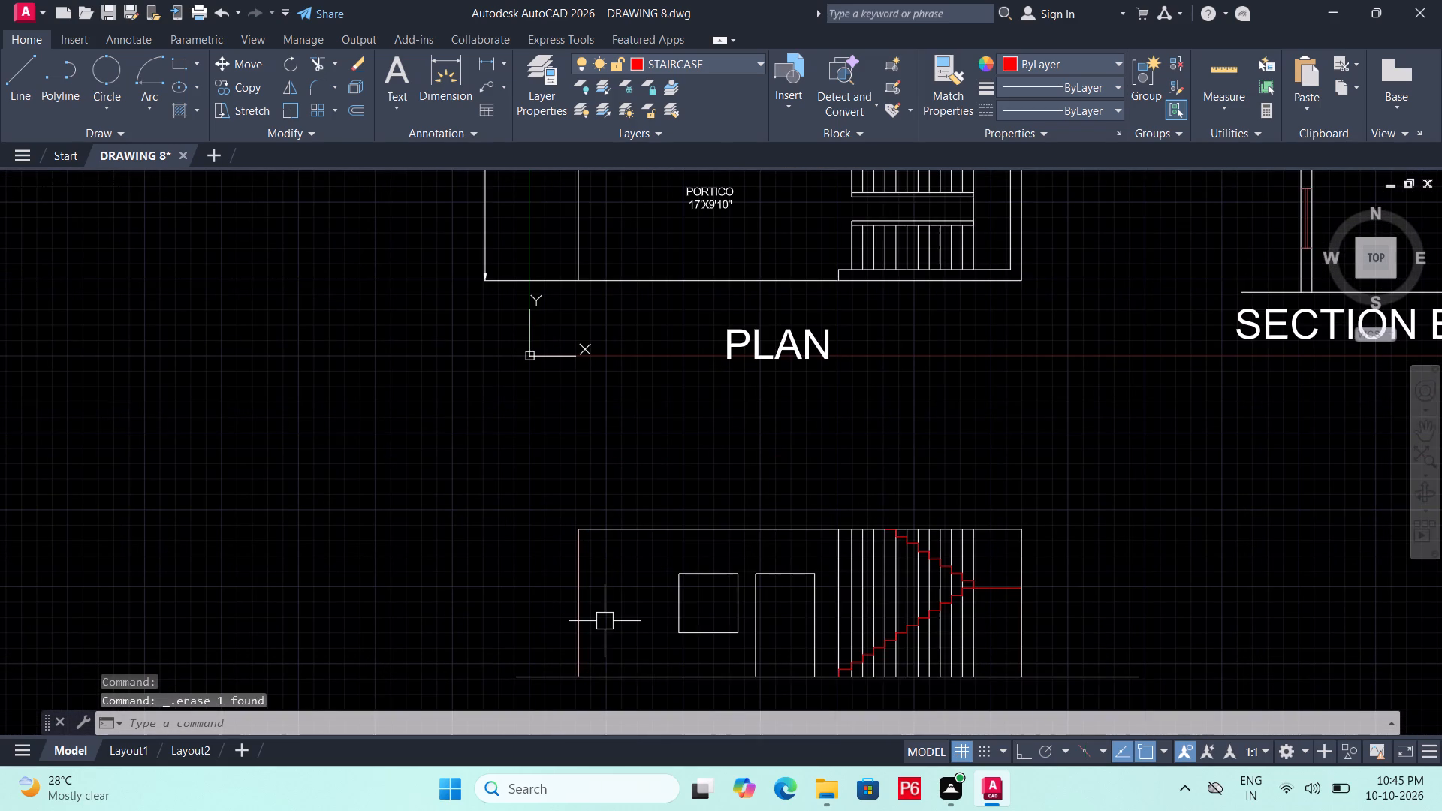
key(ctrl+s)
key(ctrl+s)
key(ctrl+s)
Trim the staircase projection lines between the upper flight's steps and the elevation's top line.
scroll(958, 608, up, 2)
middle_drag(958, 614, 925, 569)
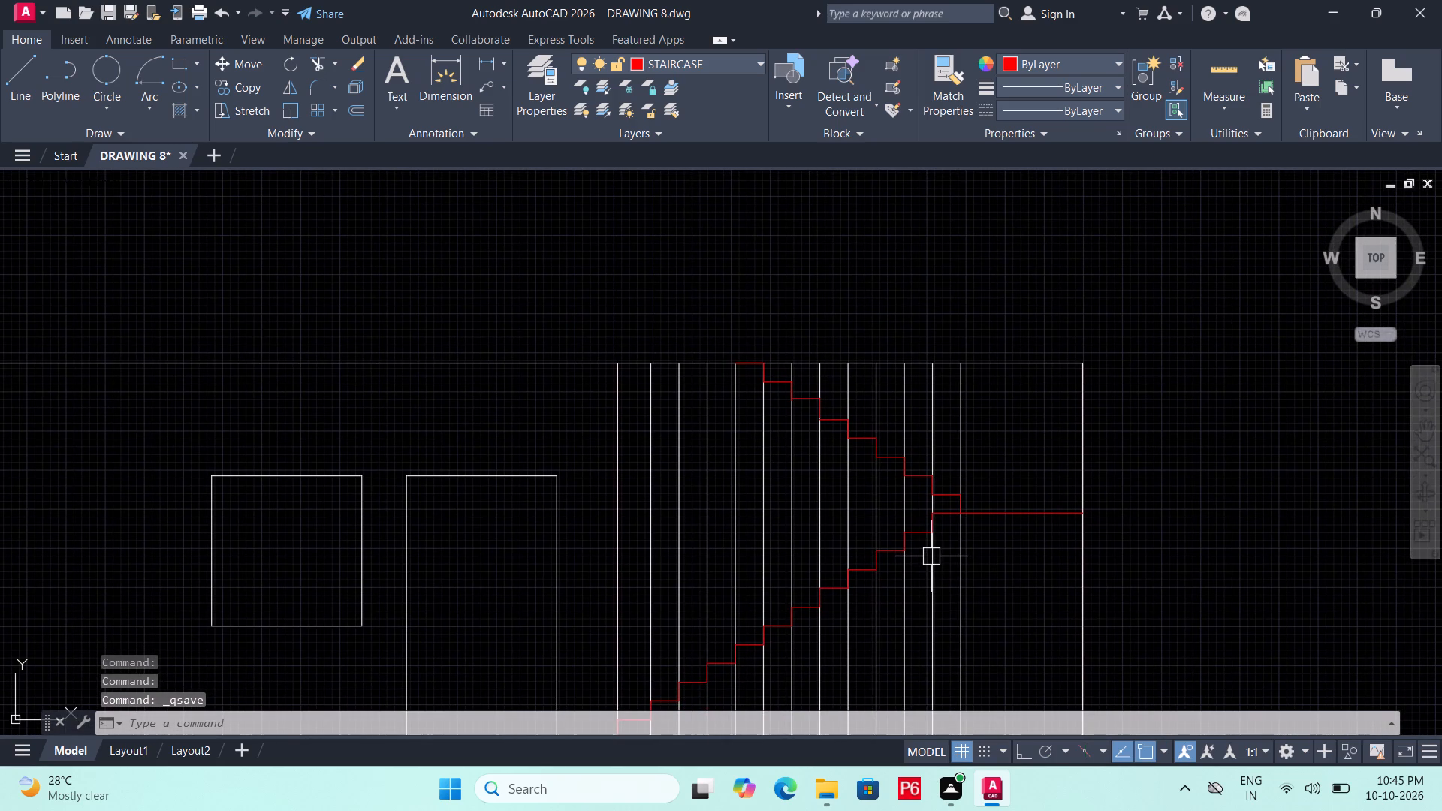
key(t)
text(R)
key(space)
key(space)
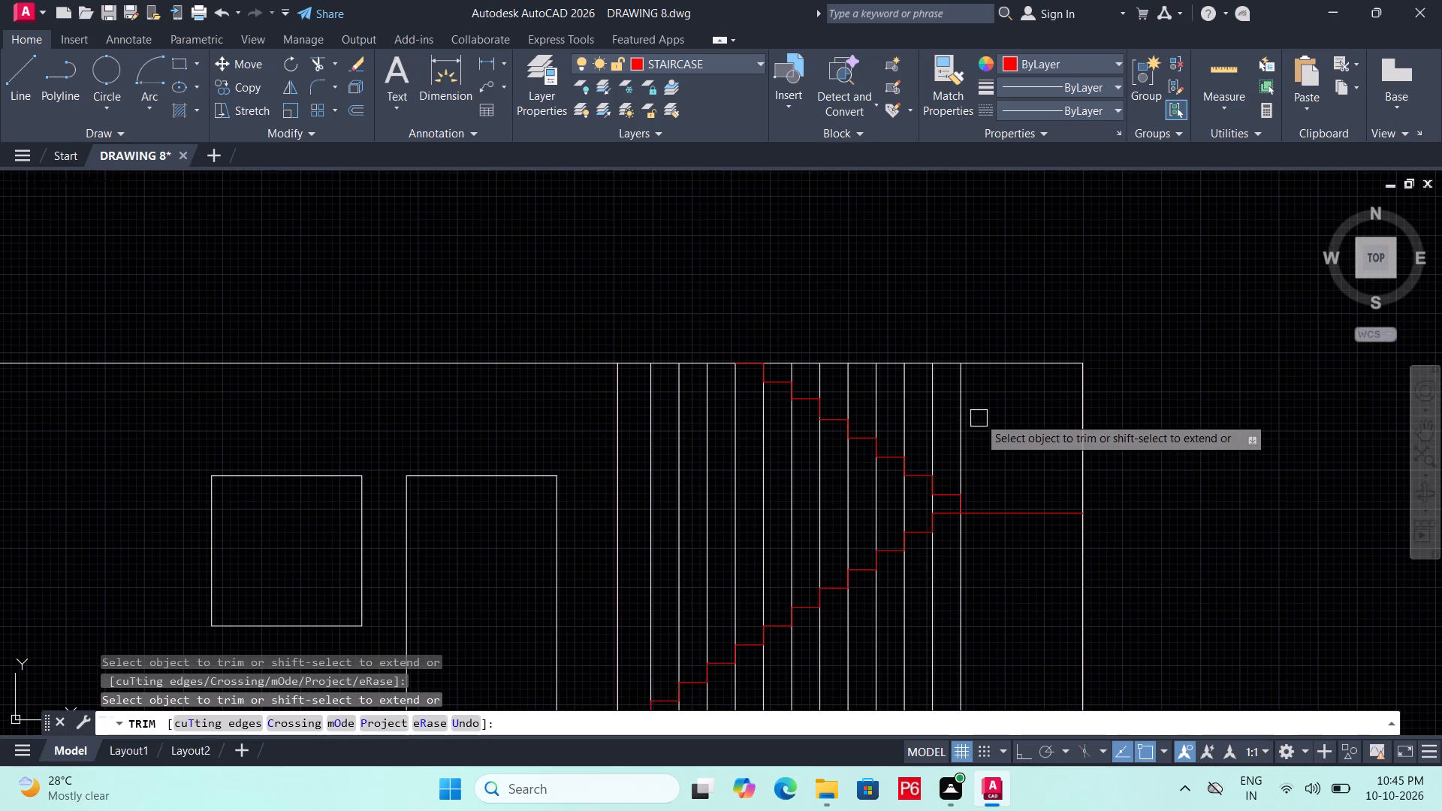
click(979, 417)
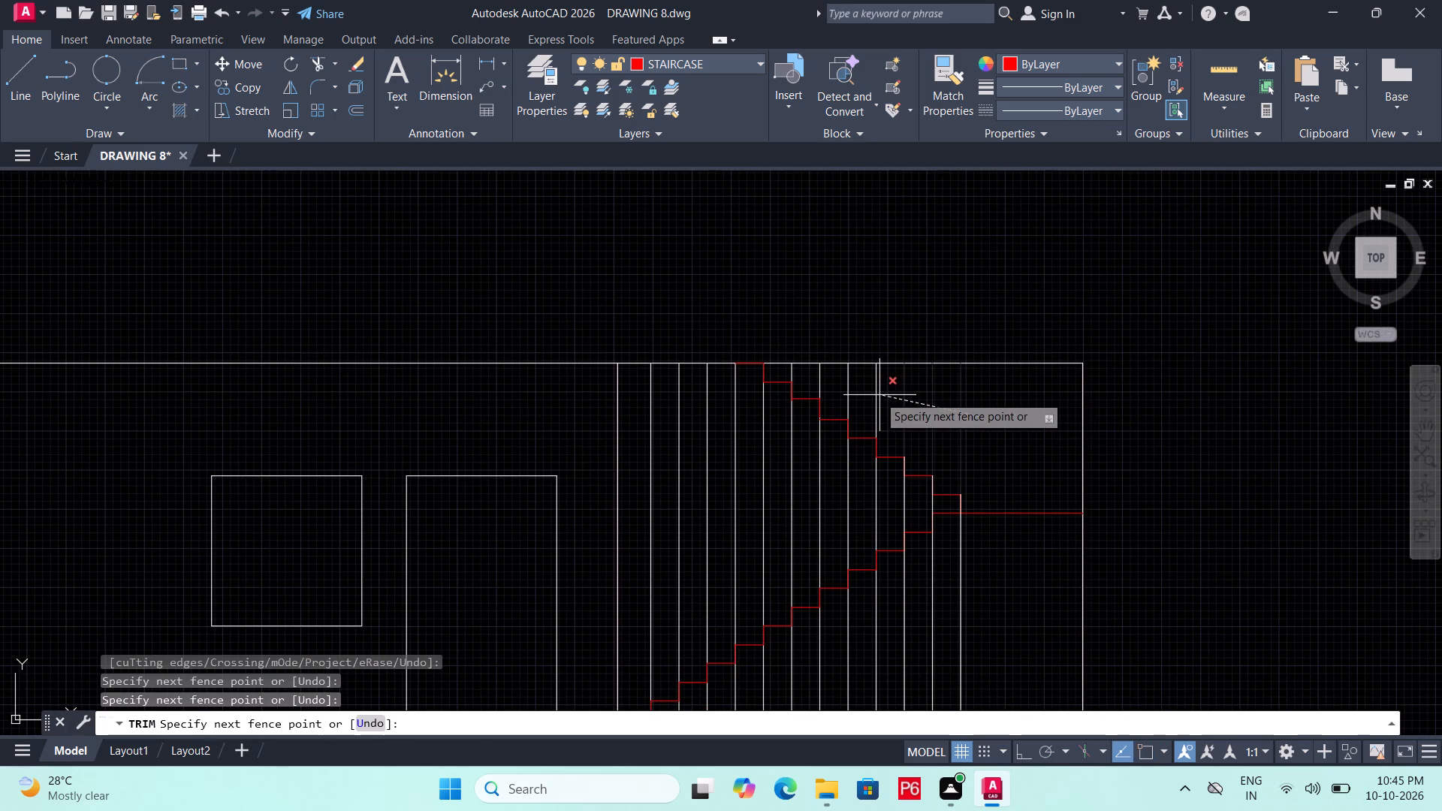
click(870, 395)
scroll(874, 396, up, 2)
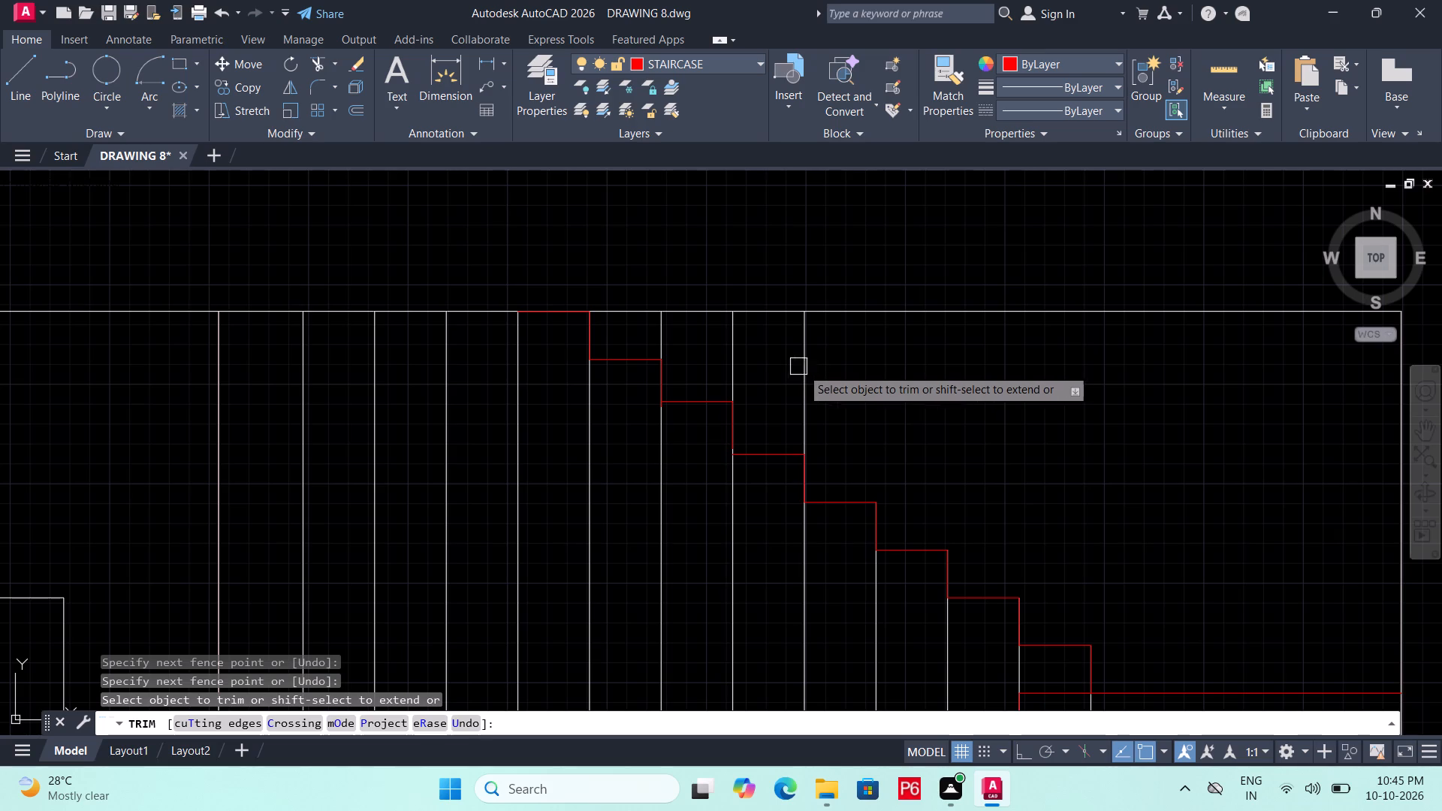
drag(809, 369, 804, 363)
click(737, 351)
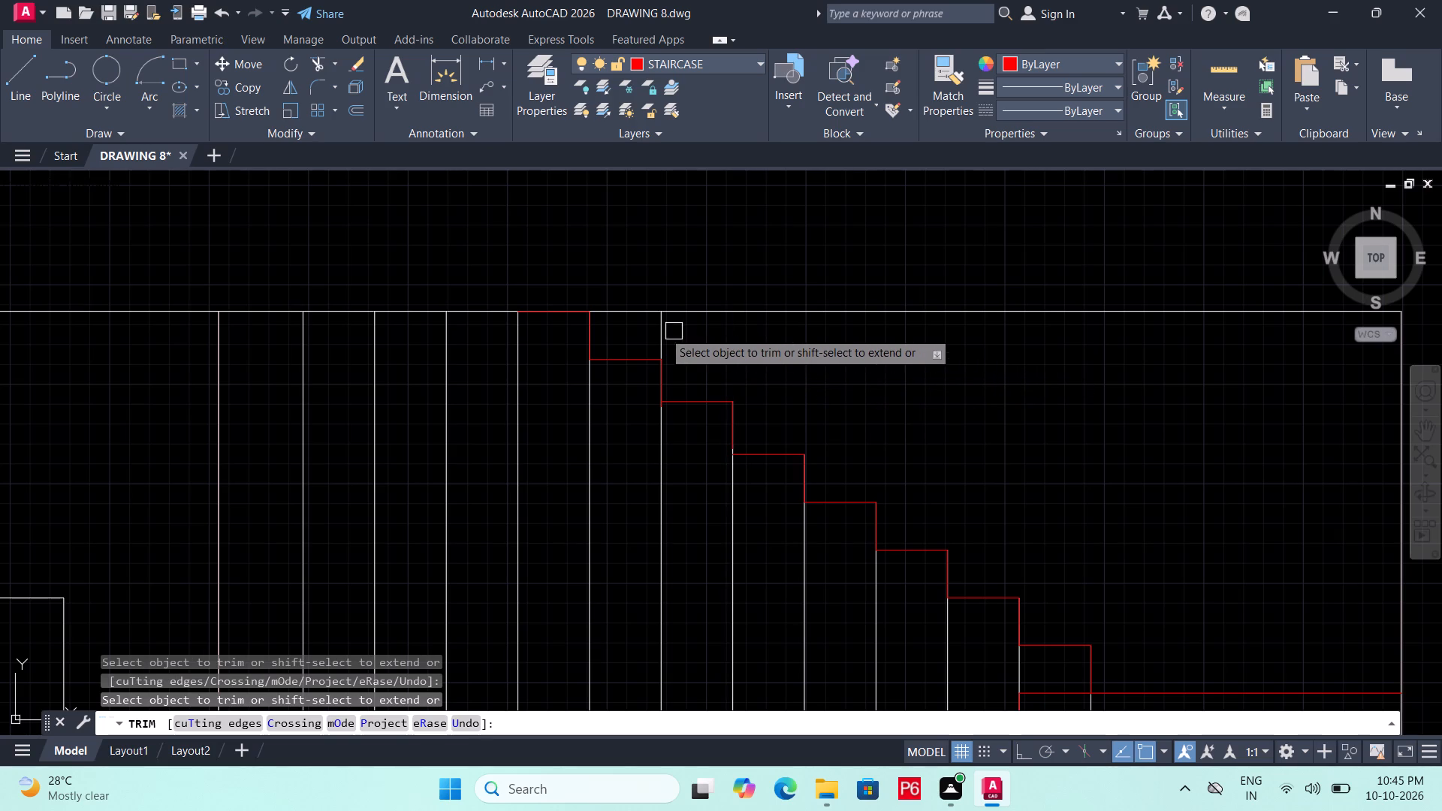
drag(660, 331, 673, 331)
Trim the staircase projection lines between the upper and lower flights, including those ahead of the first steps.
middle_drag(843, 390, 898, 354)
scroll(844, 390, down, 1)
scroll(898, 354, down, 1)
middle_click(898, 354)
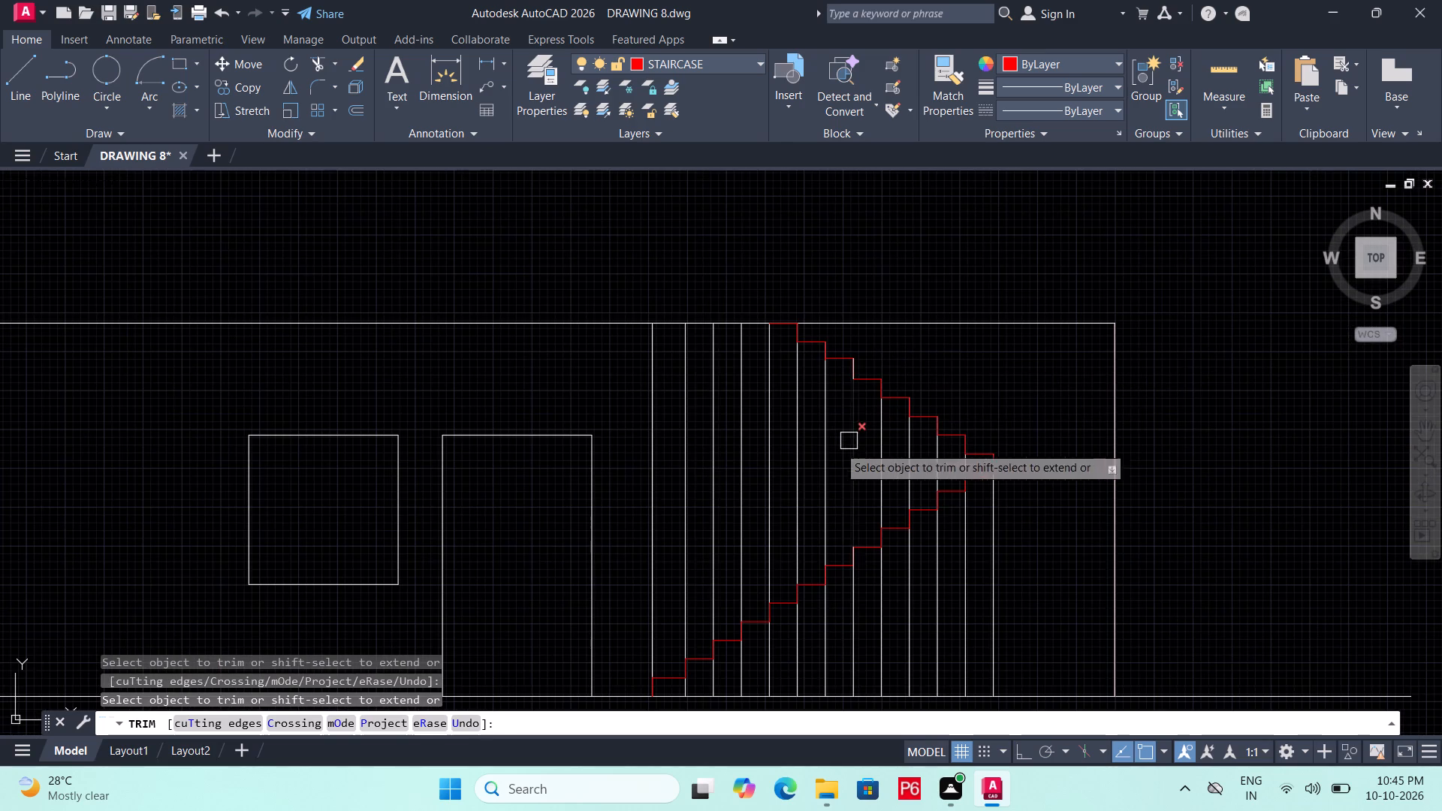
click(625, 453)
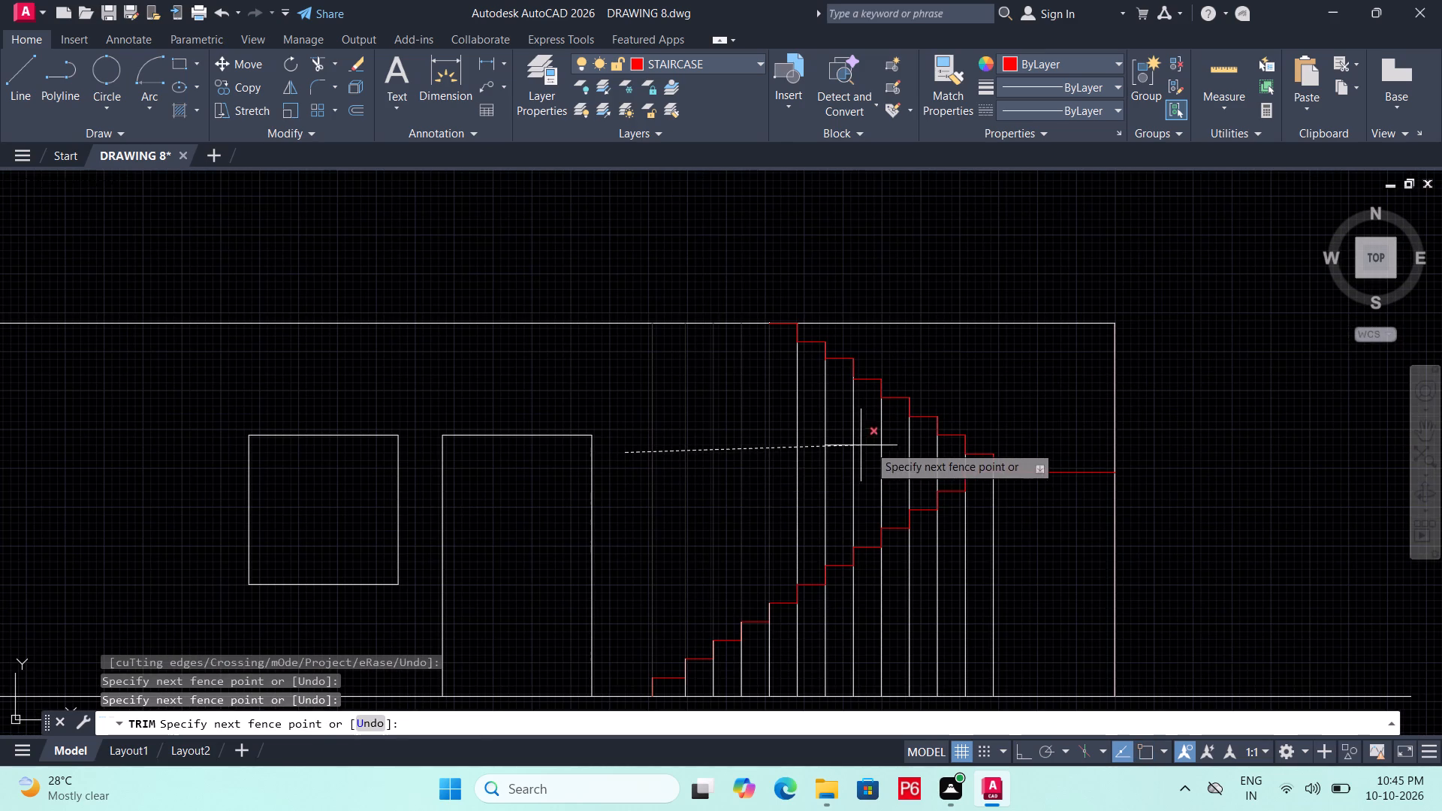
scroll(931, 458, up, 2)
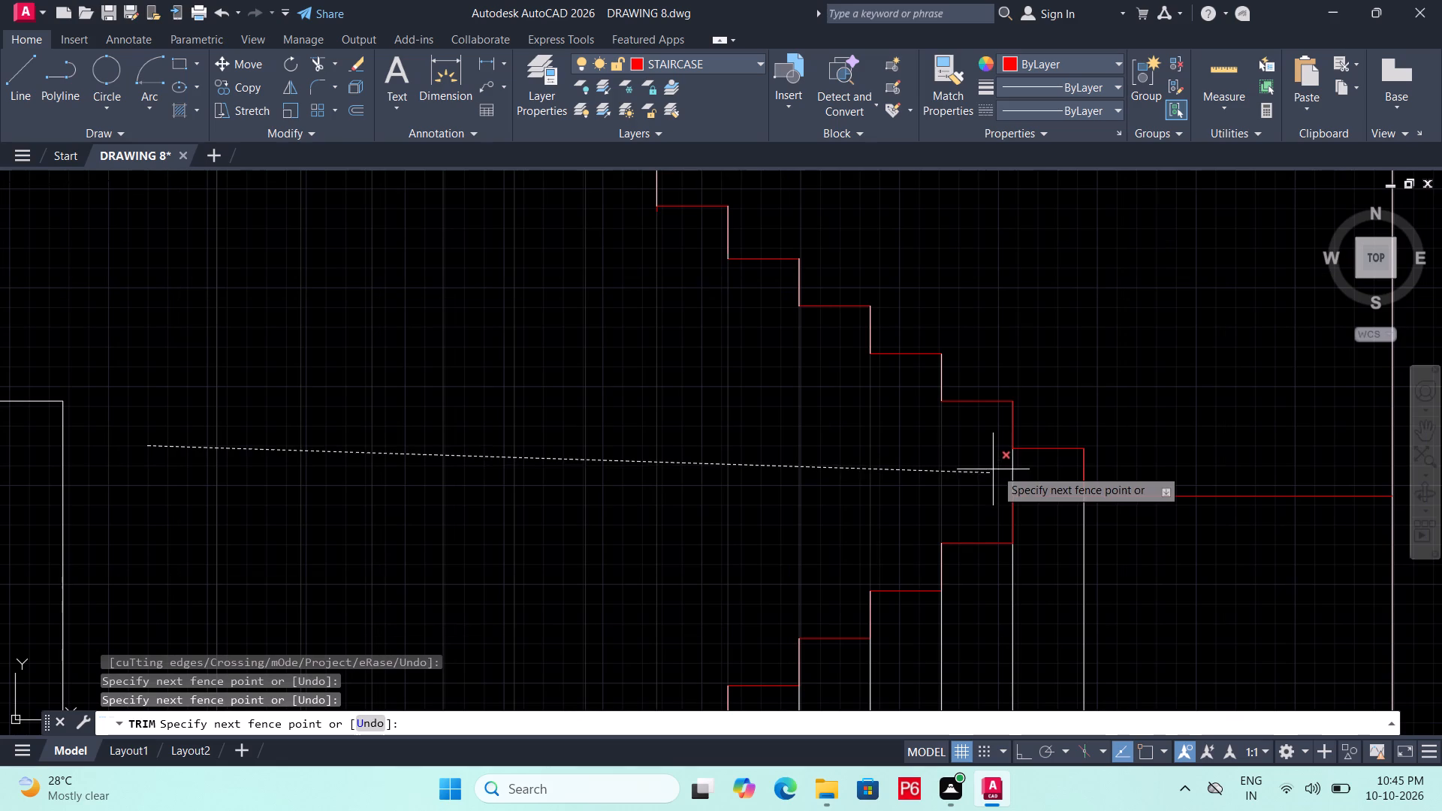
click(1018, 470)
Trim the projection lines below the lower flight and landing down to the ground line, and save the drawing.
scroll(857, 428, down, 2)
middle_drag(906, 469, 906, 440)
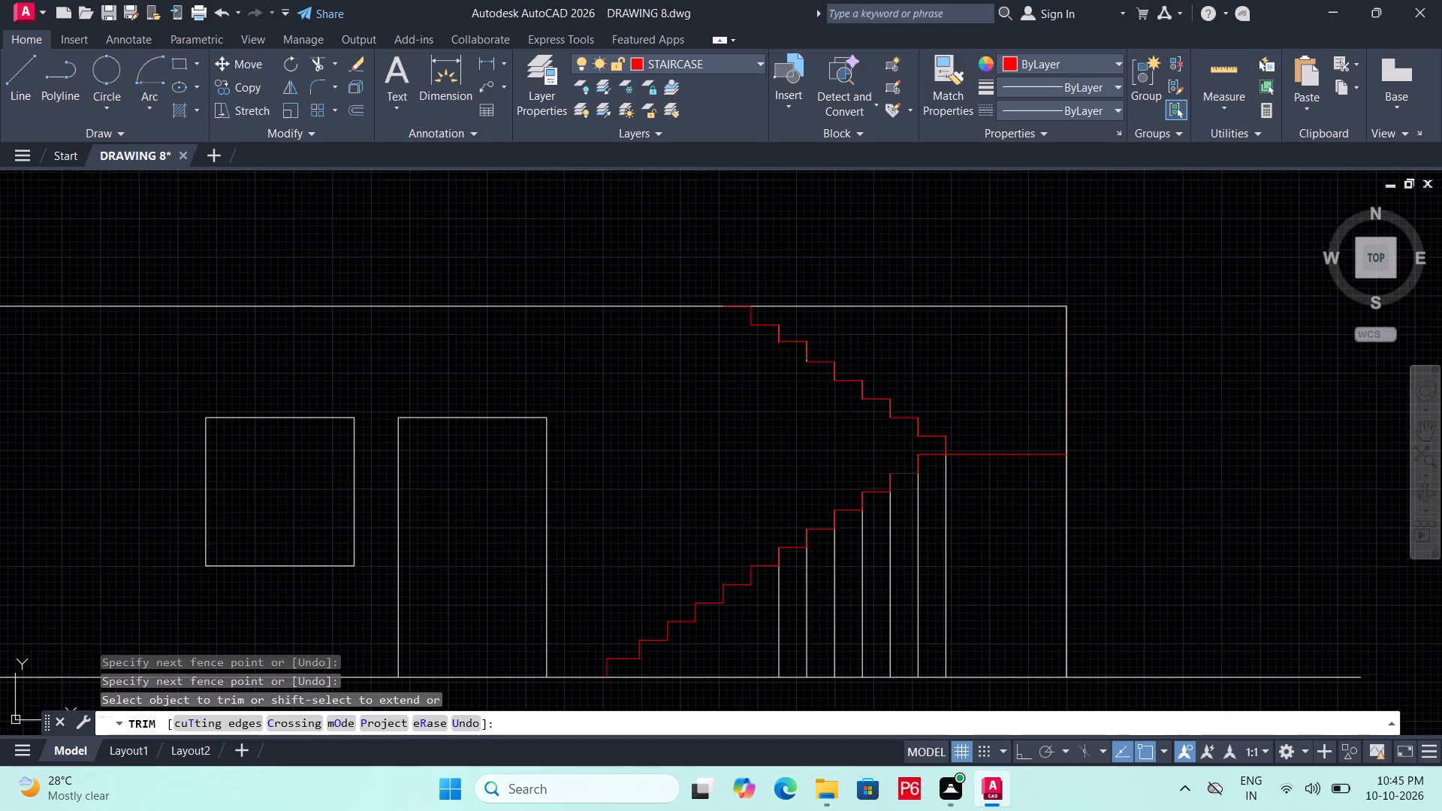
middle_drag(906, 440, 899, 394)
click(984, 523)
click(747, 567)
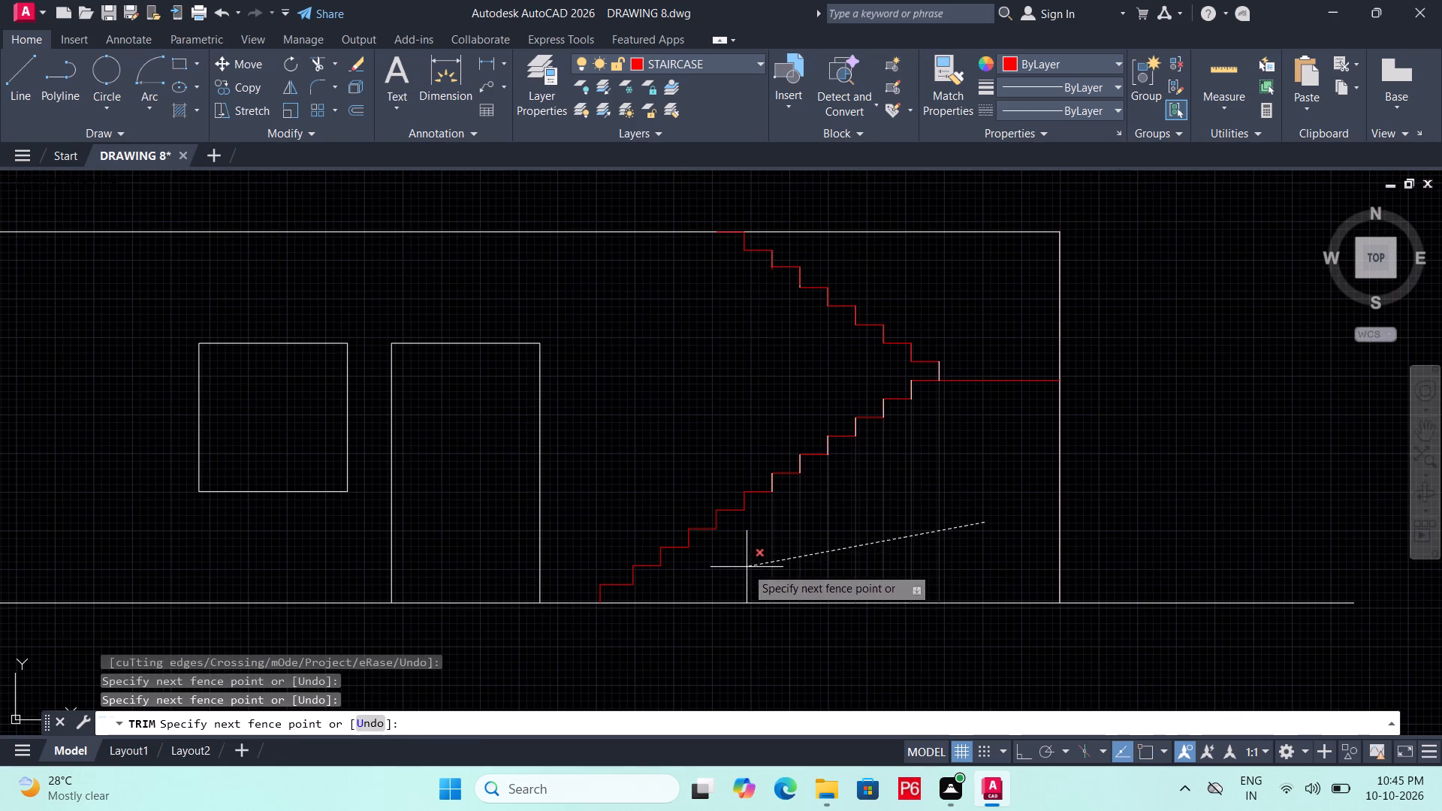
key(ctrl+s)
key(ctrl+s)
key(ctrl+s)
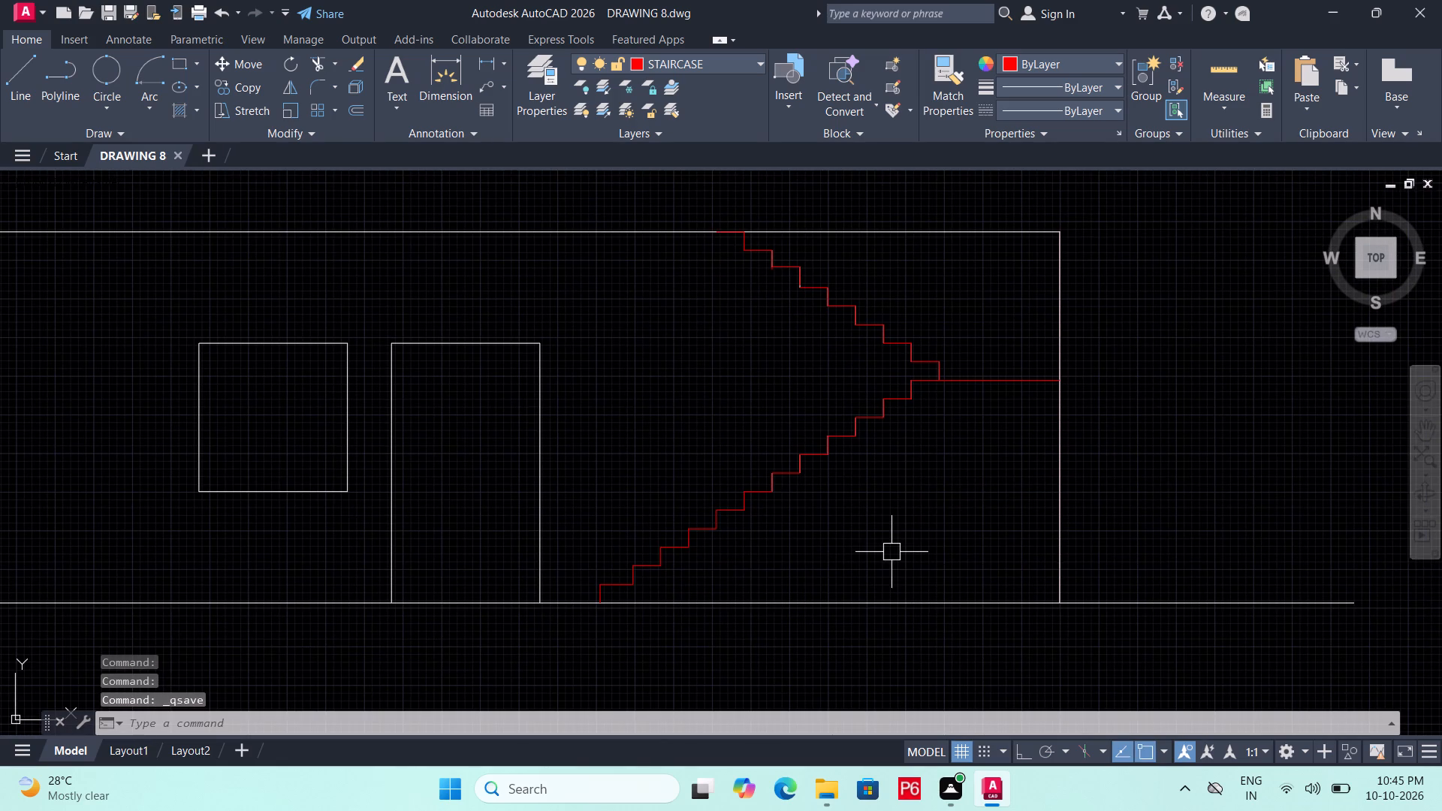
middle_drag(917, 569, 940, 665)
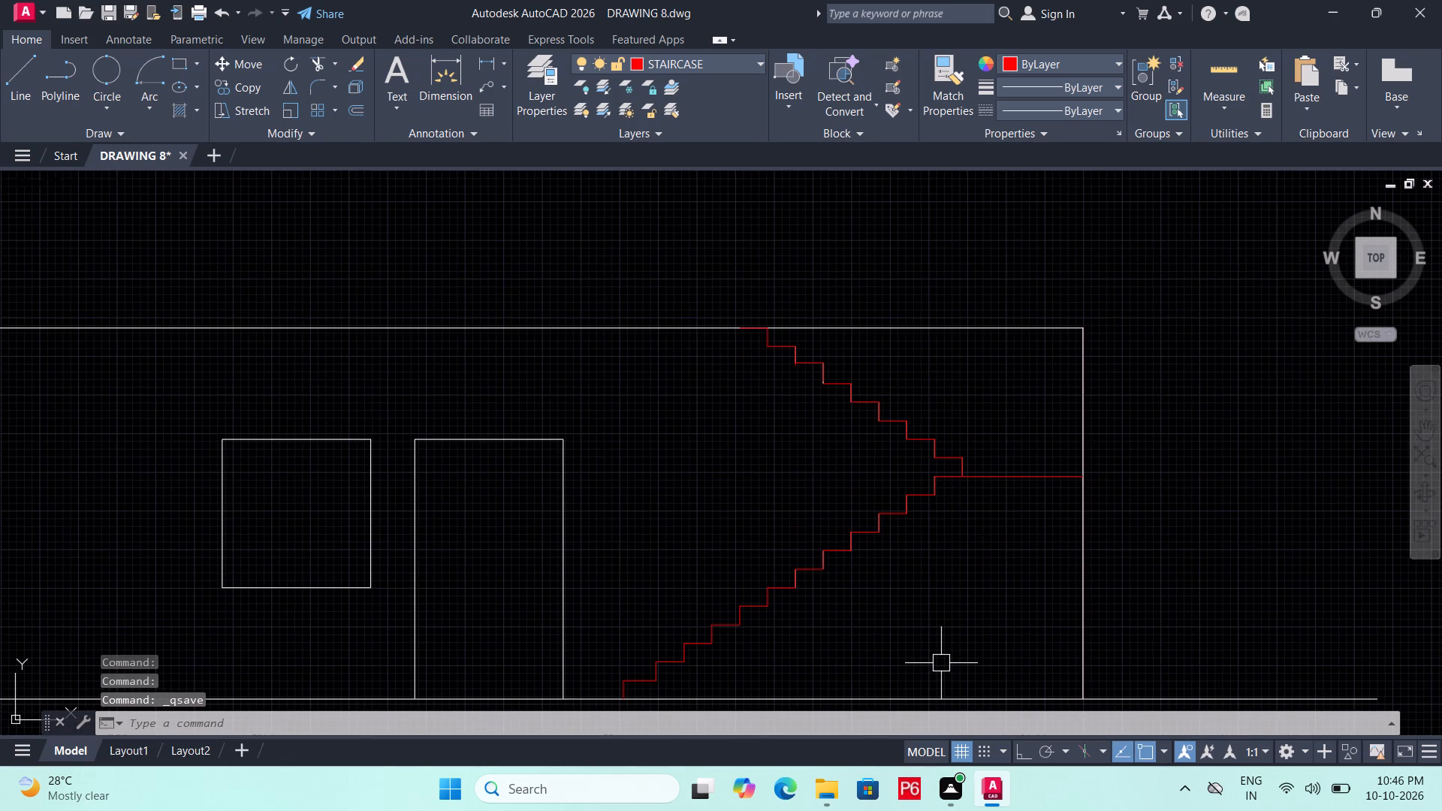
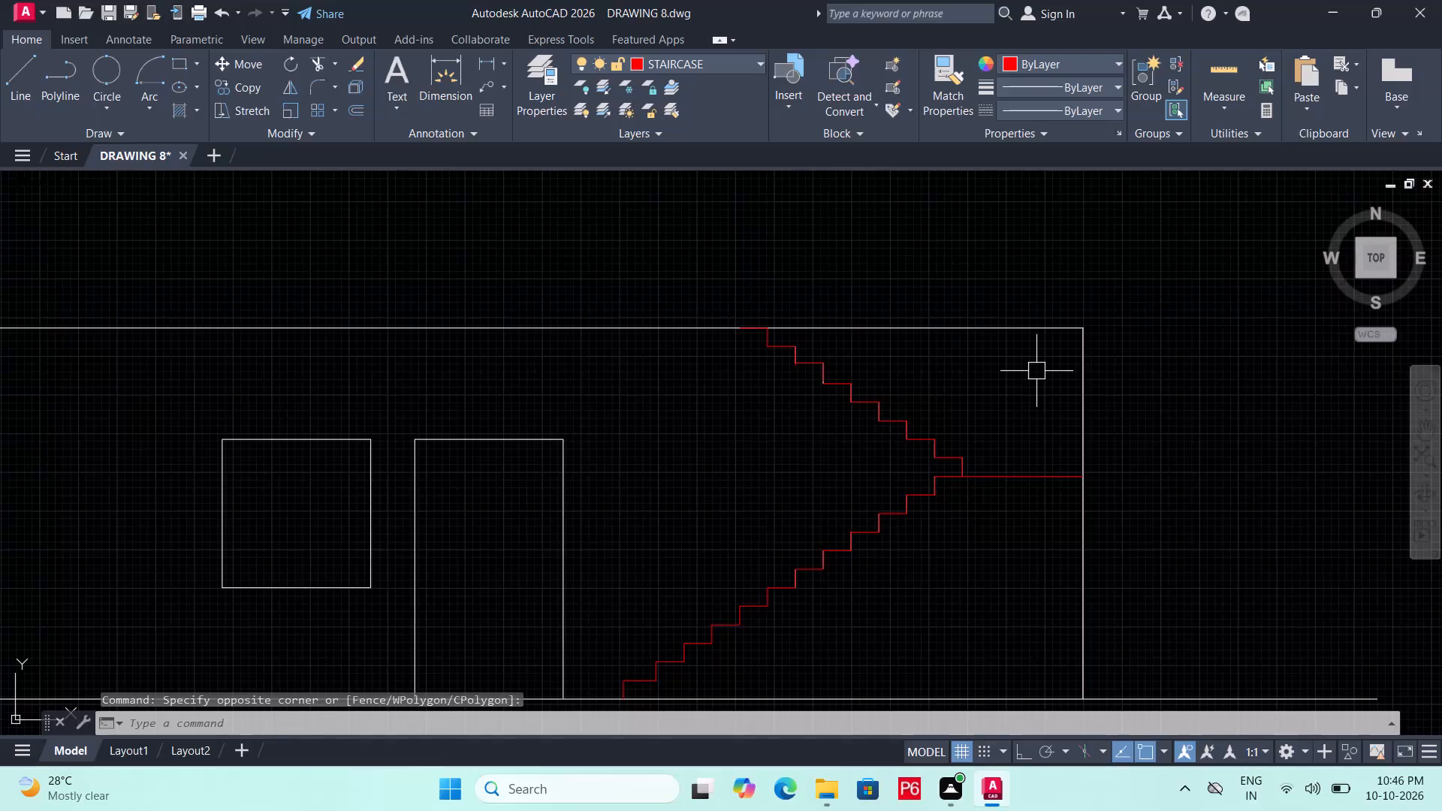
Save the drawing.
middle_drag(961, 402, 984, 333)
key(ctrl+s)
key(ctrl+s)
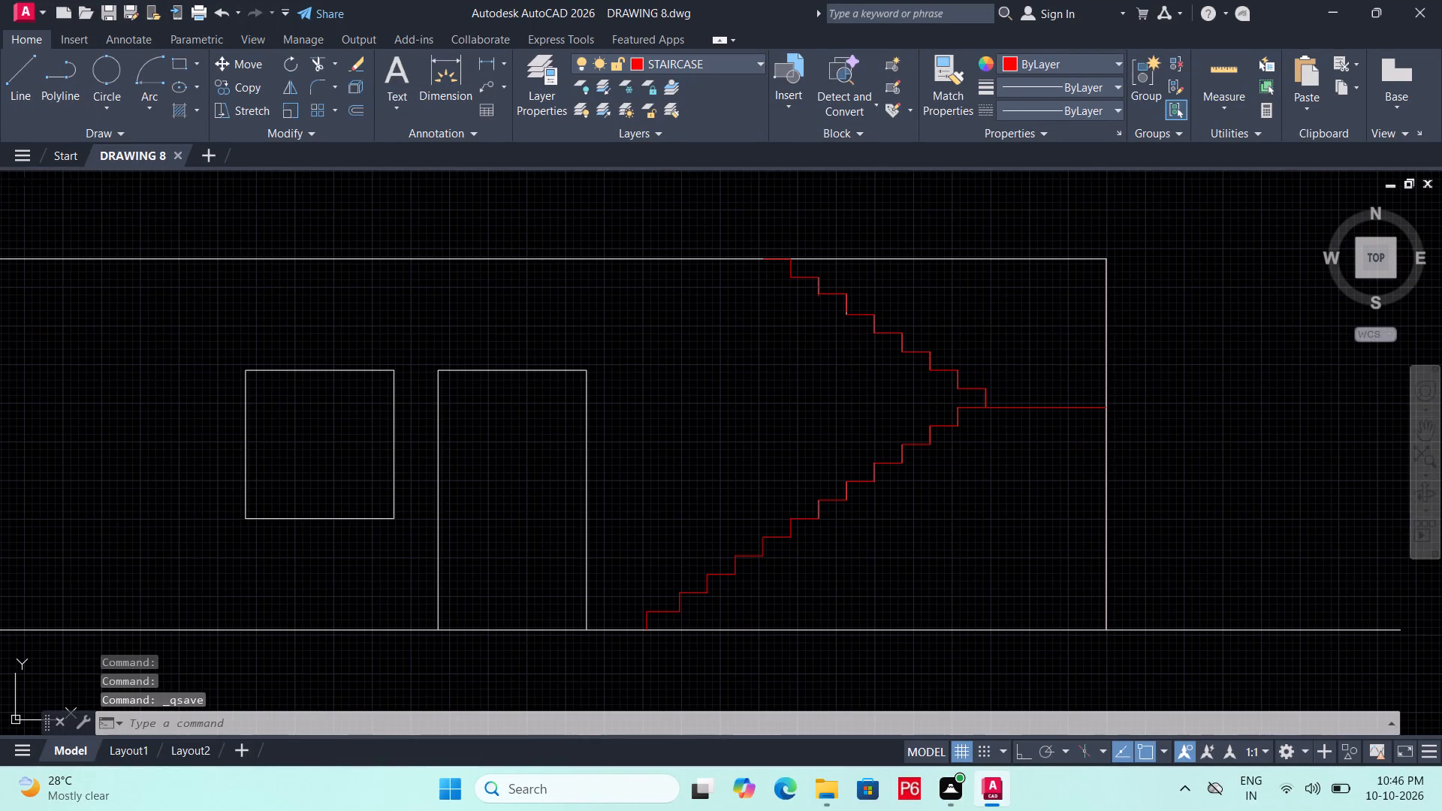
key(ctrl+s)
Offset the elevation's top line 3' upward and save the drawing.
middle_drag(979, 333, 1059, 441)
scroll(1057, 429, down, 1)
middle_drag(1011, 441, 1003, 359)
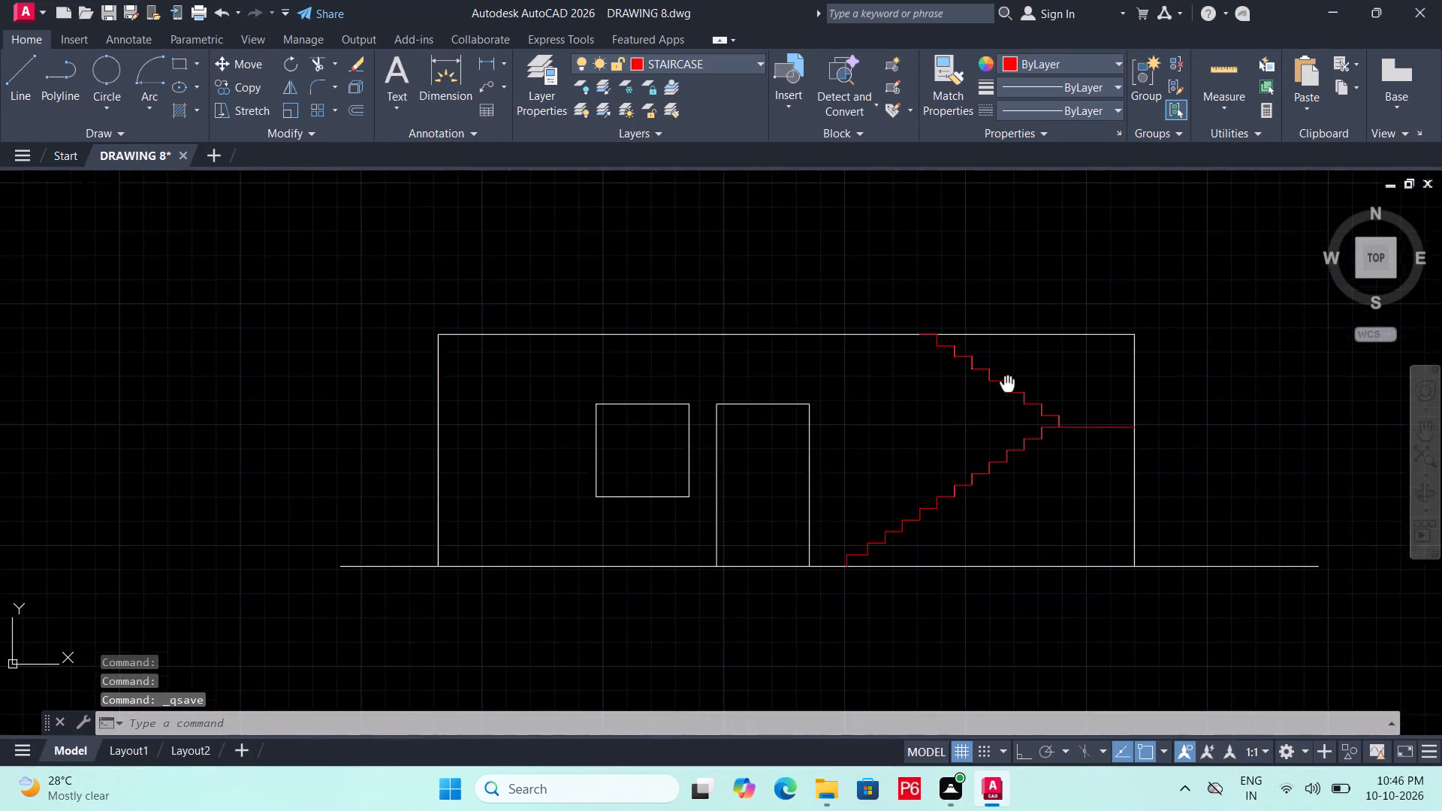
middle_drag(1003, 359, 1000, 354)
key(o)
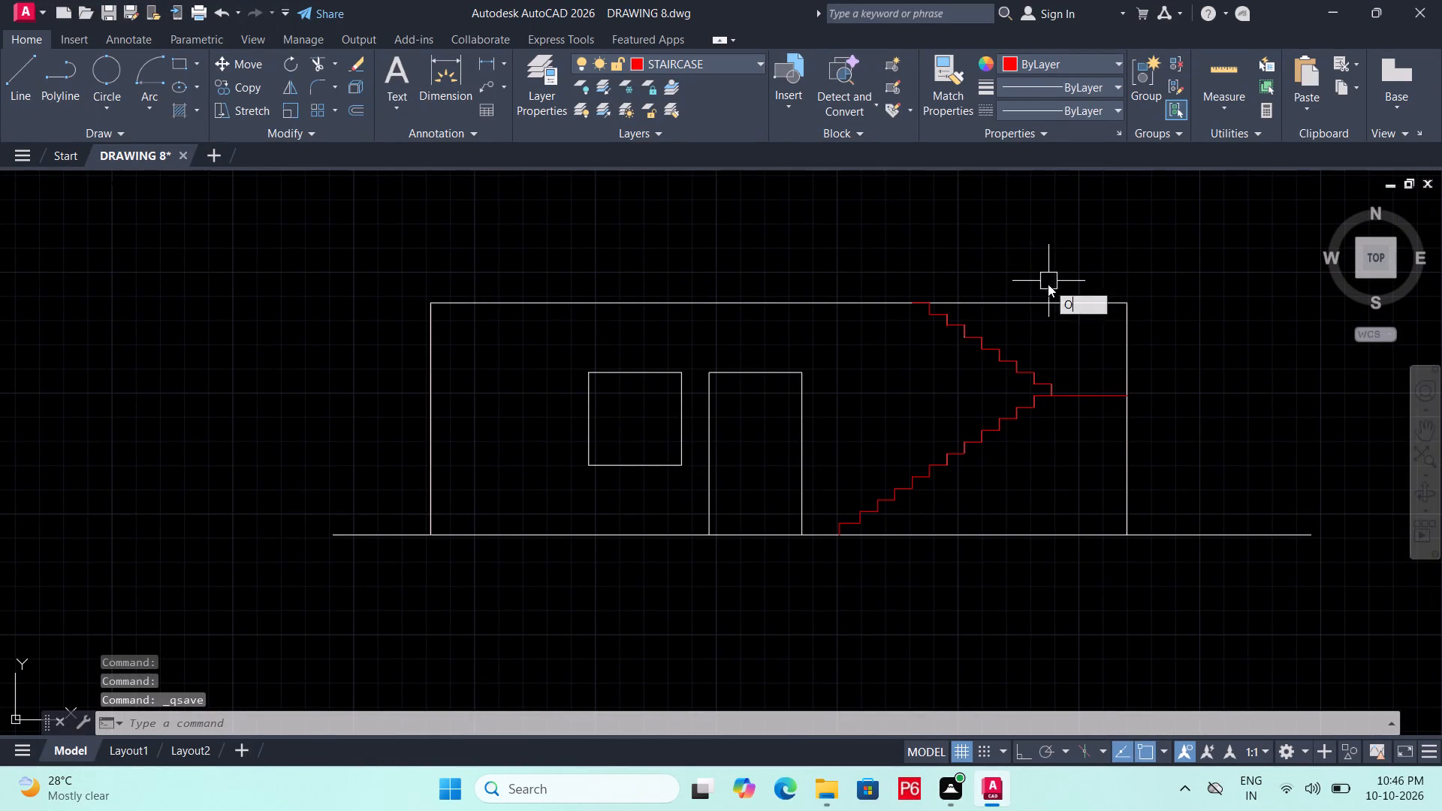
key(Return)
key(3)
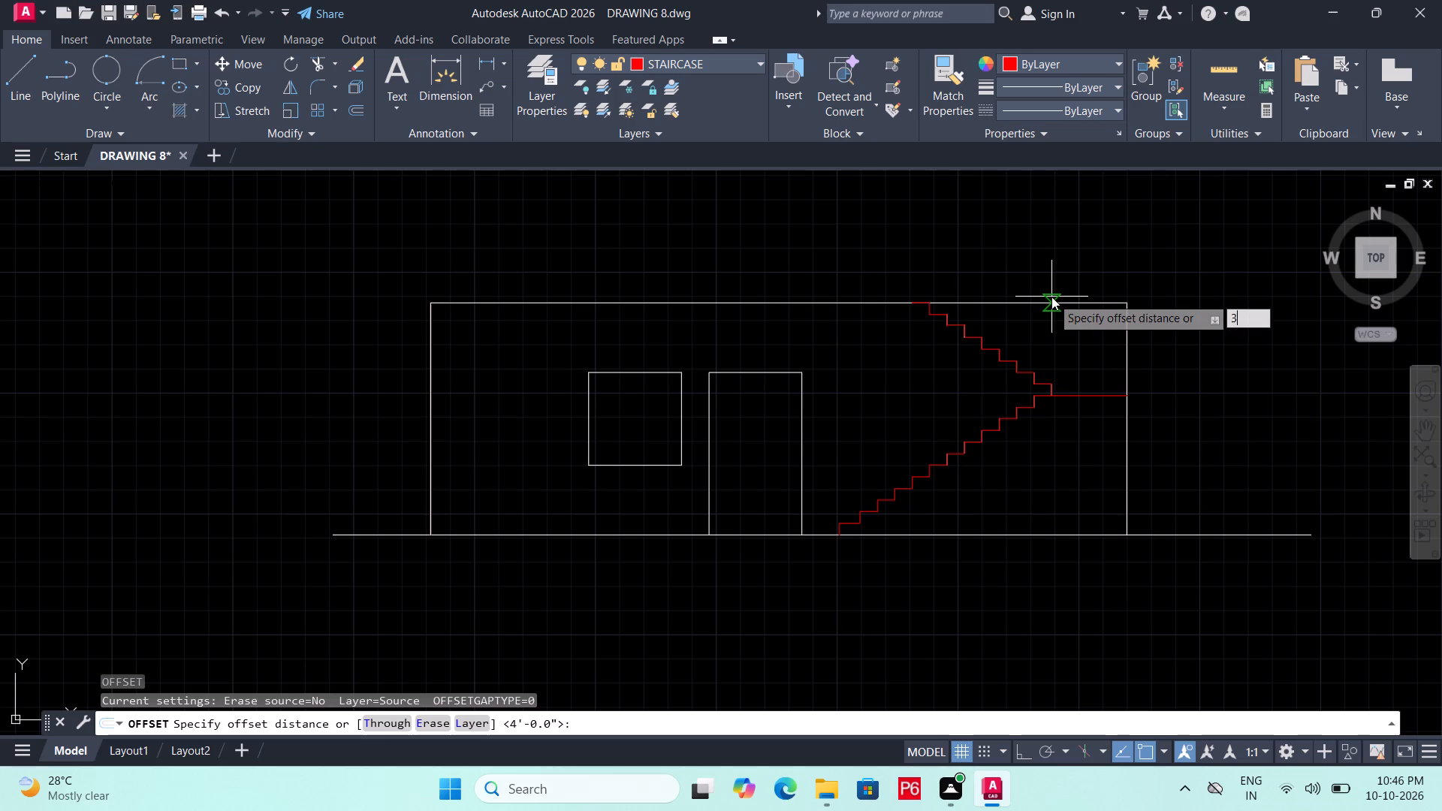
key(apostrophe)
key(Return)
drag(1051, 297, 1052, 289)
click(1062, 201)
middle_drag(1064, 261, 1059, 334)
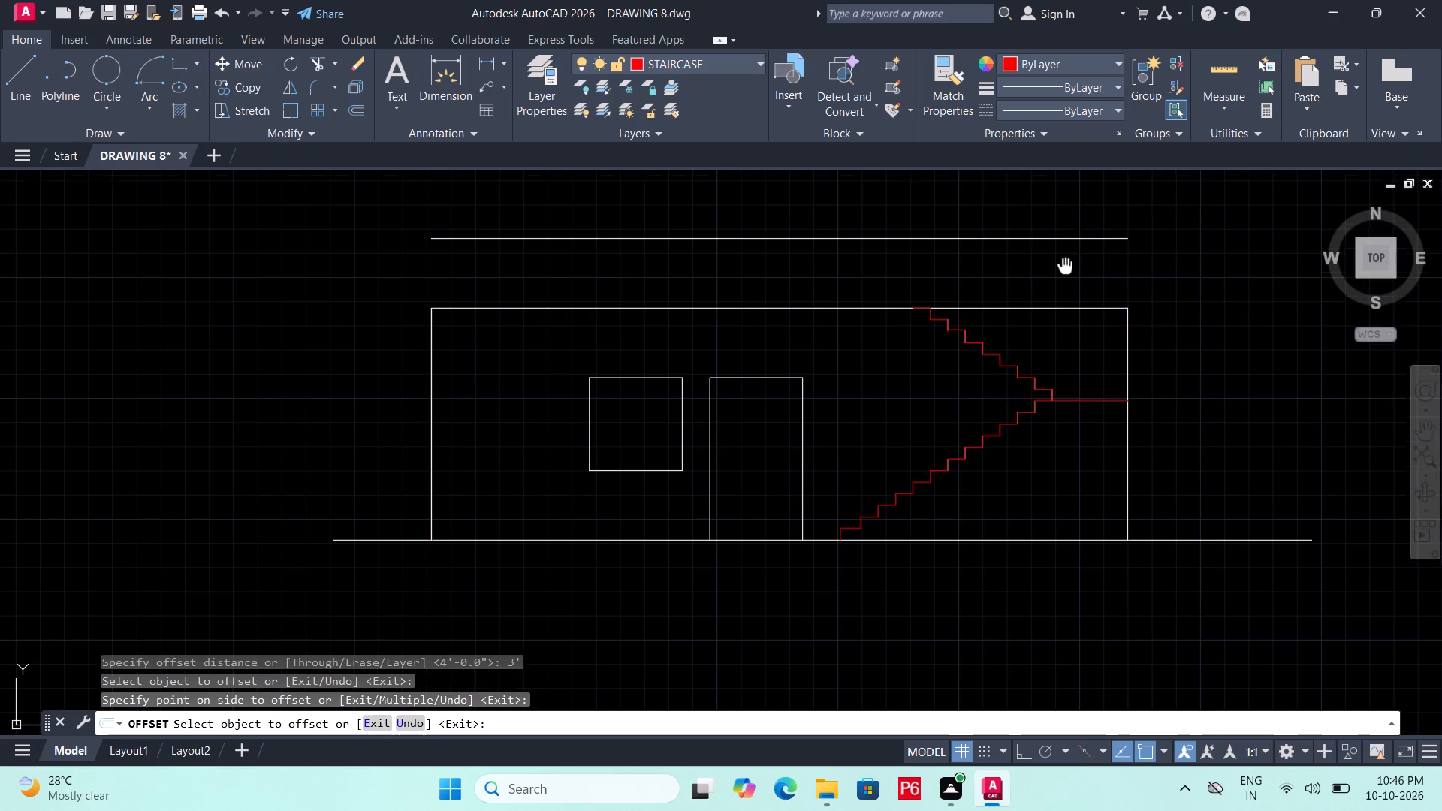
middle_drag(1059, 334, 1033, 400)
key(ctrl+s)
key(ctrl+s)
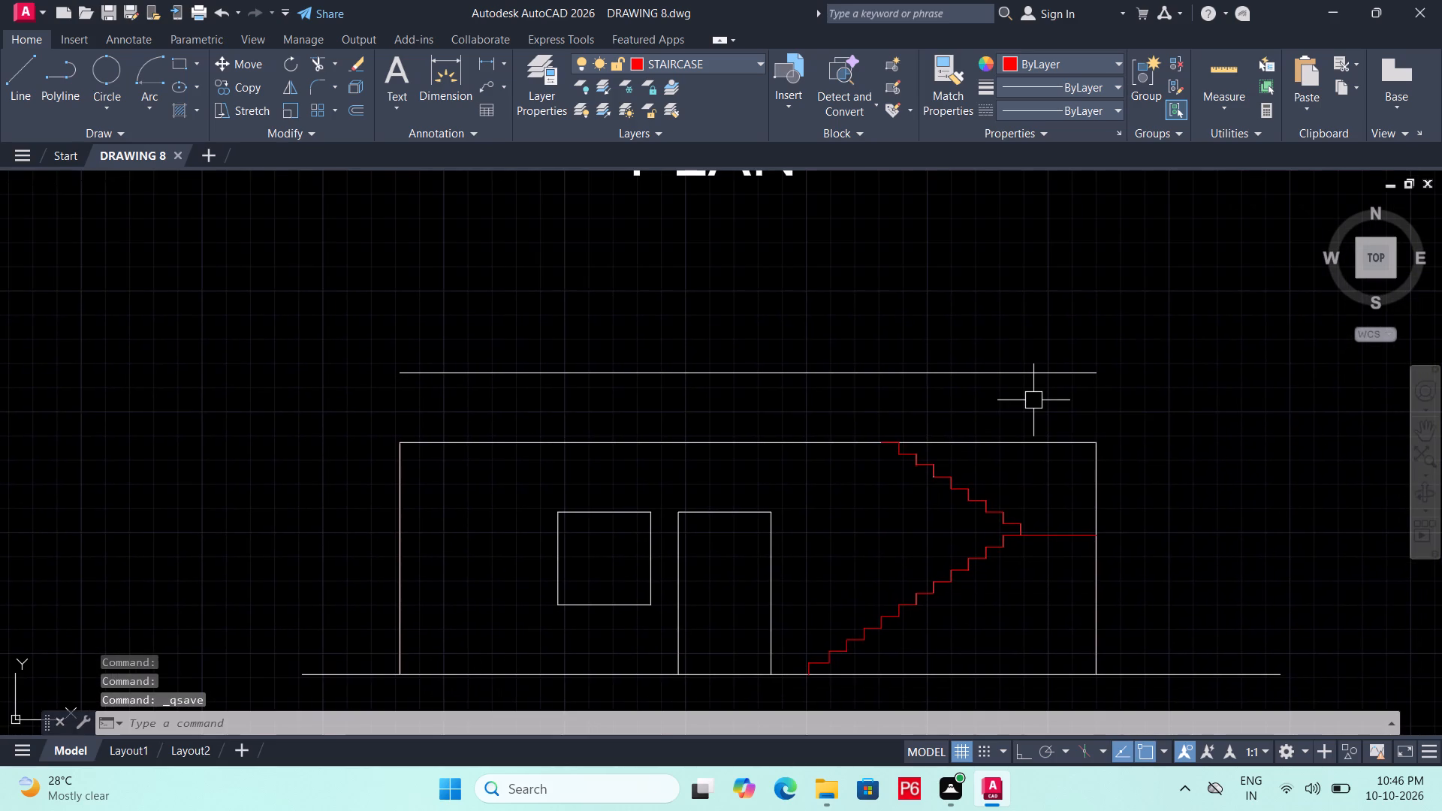
Start a line at the foot of the lower stair flight and turn Ortho mode on.
text(L)
key(space)
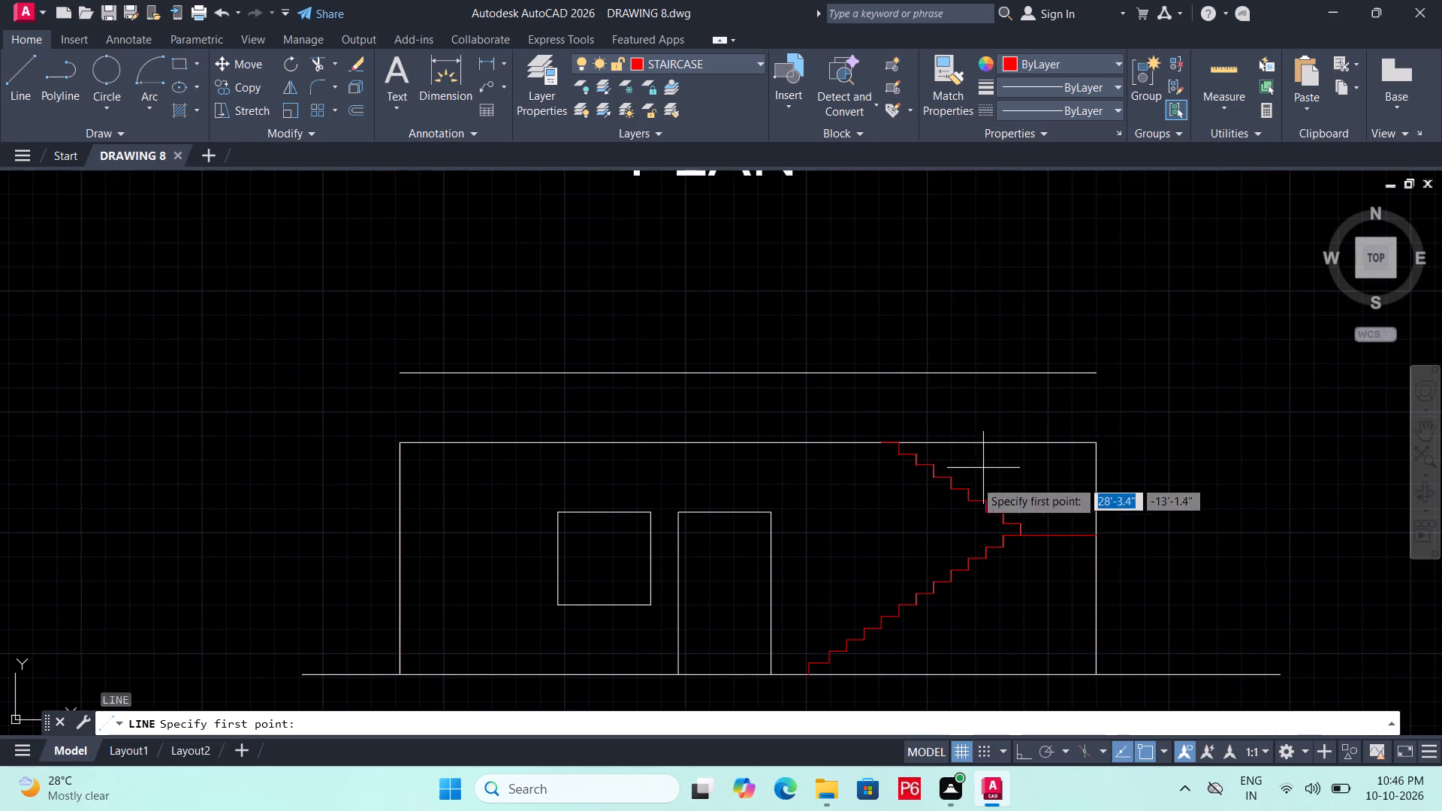
click(813, 677)
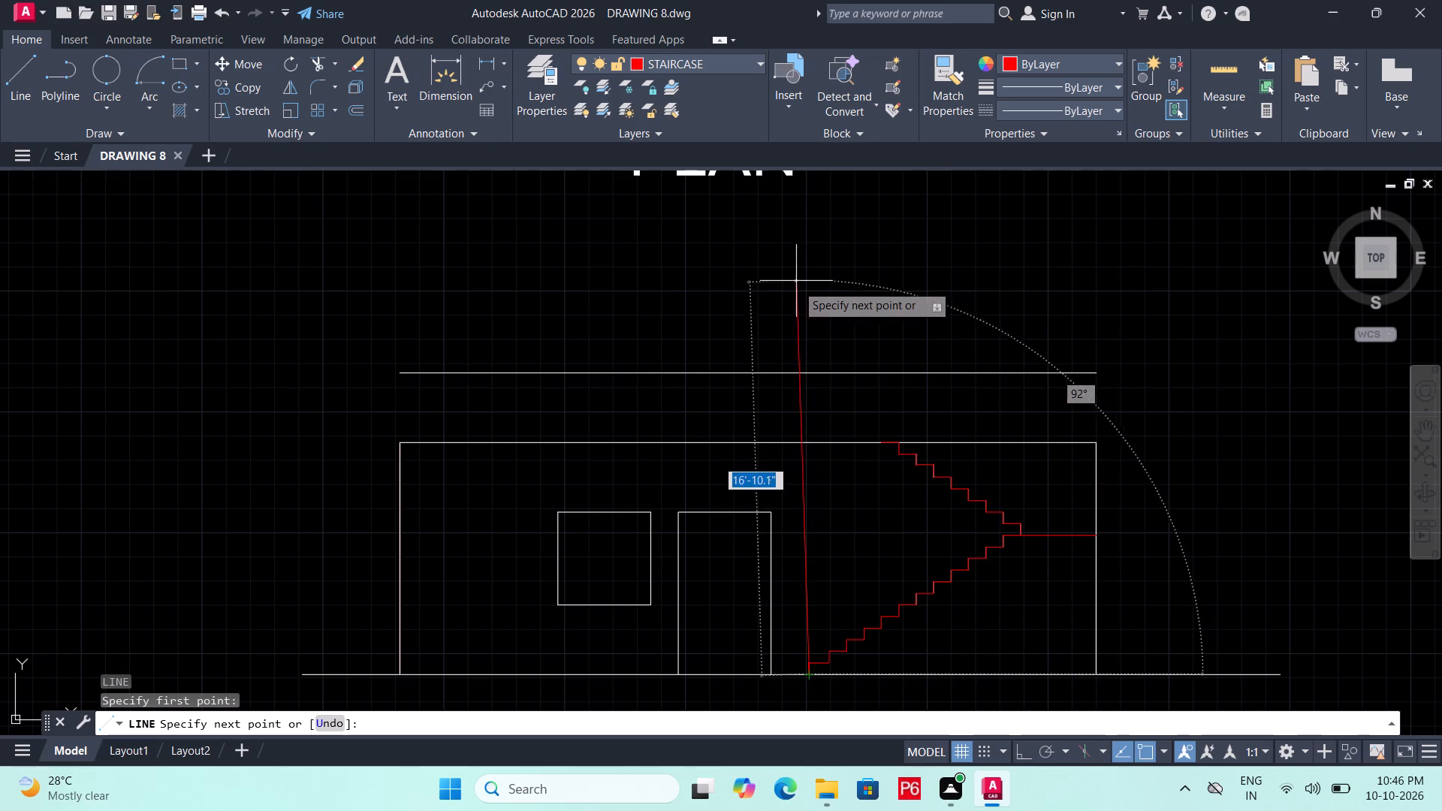
key(F8)
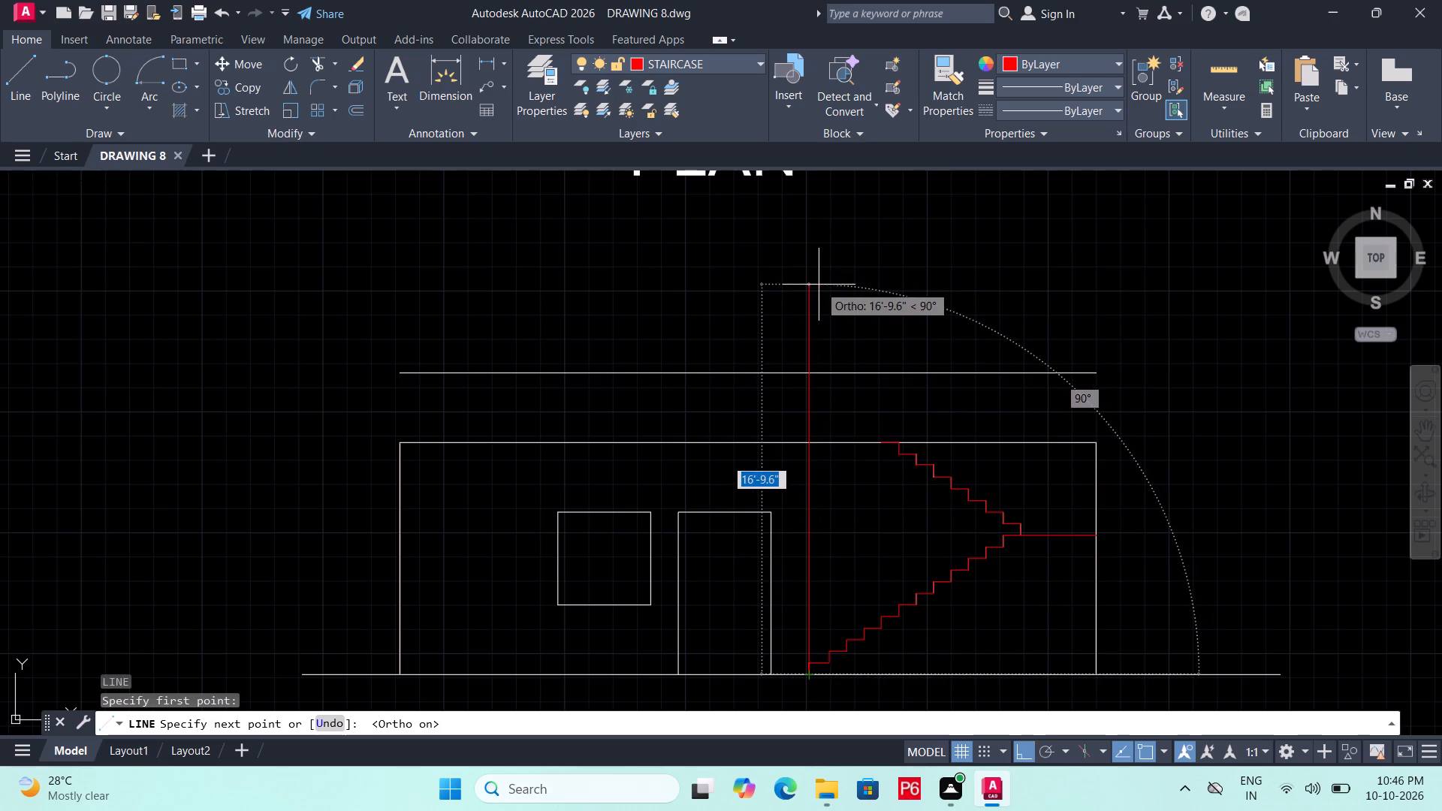
key(Escape)
Draw a vertical line on the Defpoints layer from the foot of the lower flight up to the elevation's top line.
key(l)
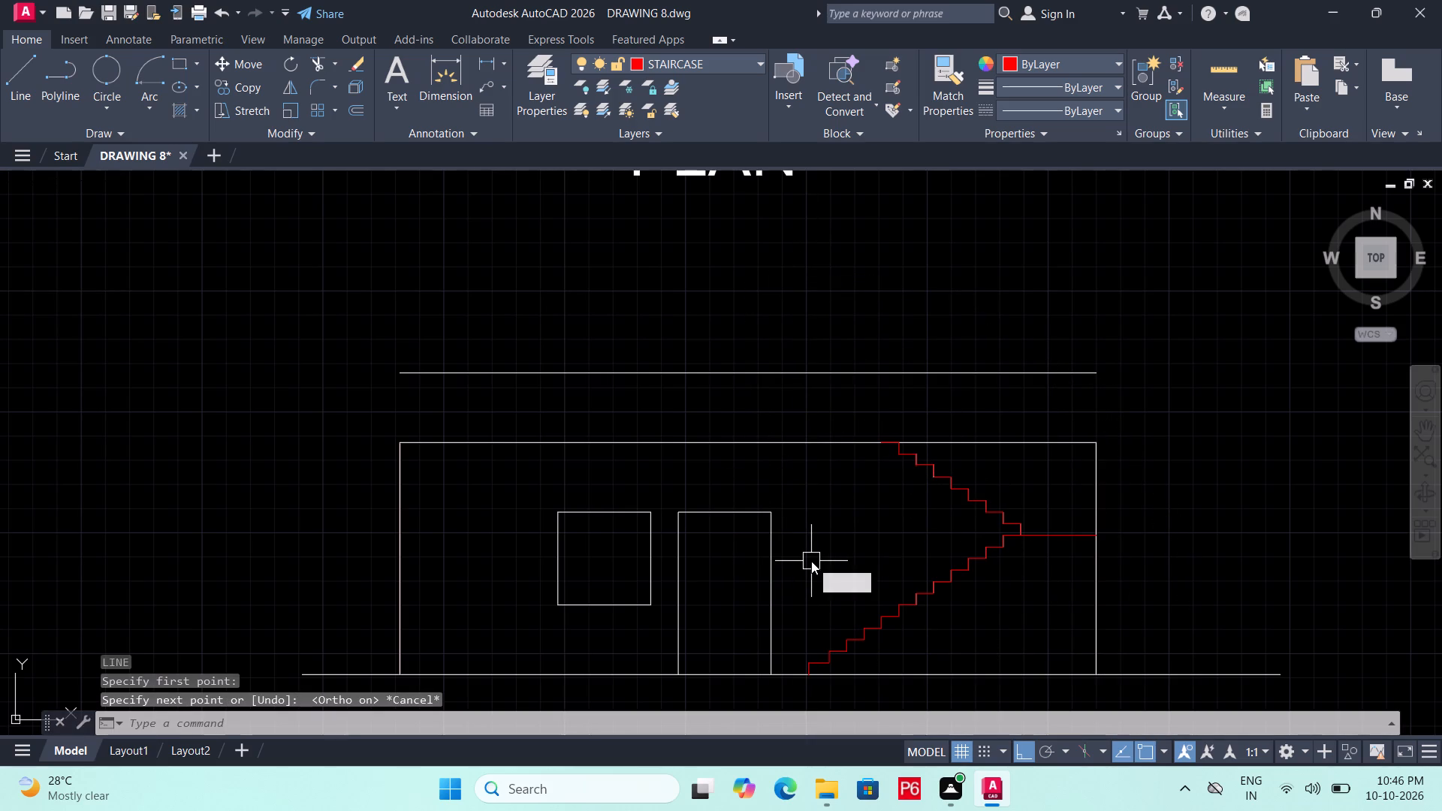
click(730, 59)
click(732, 67)
click(721, 112)
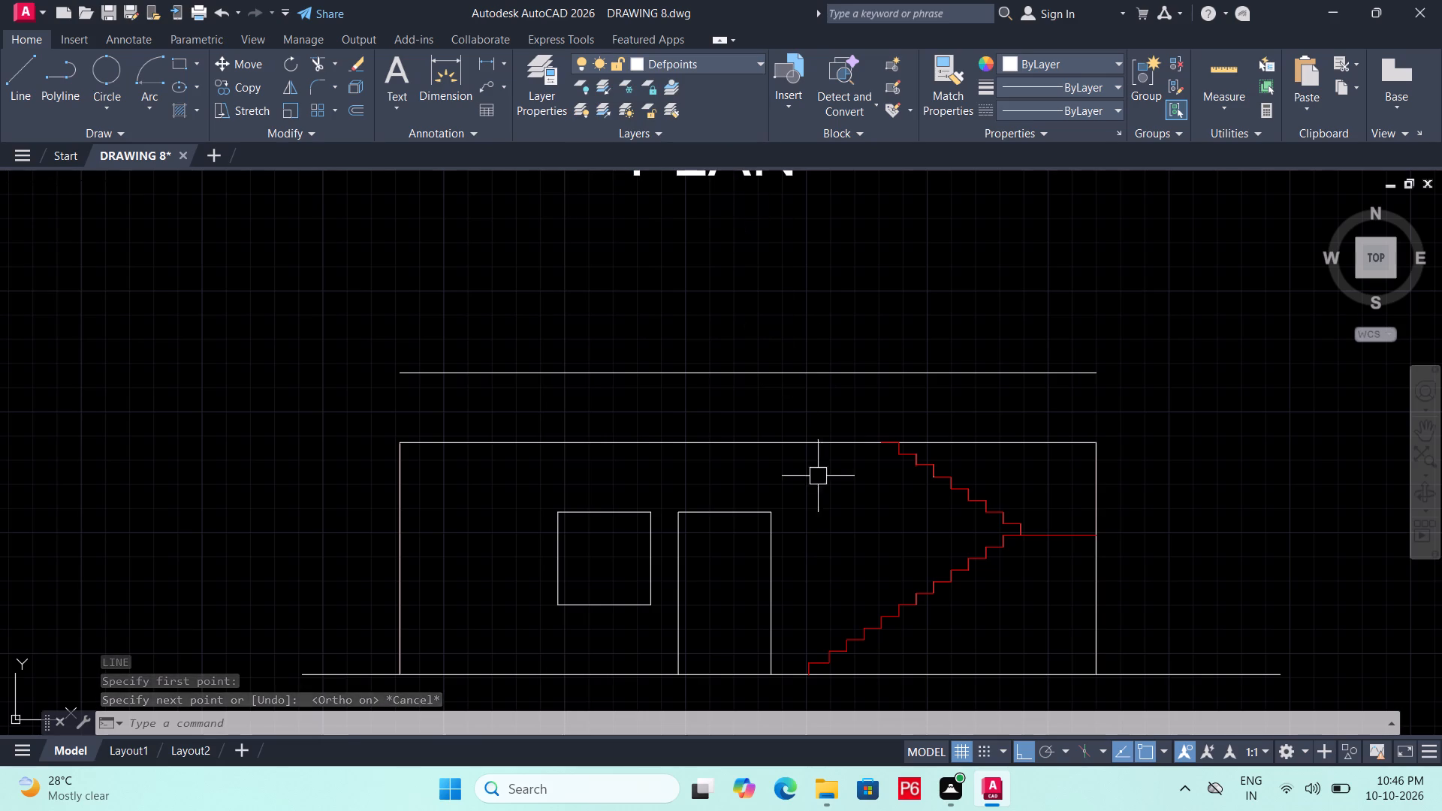
text(L)
key(space)
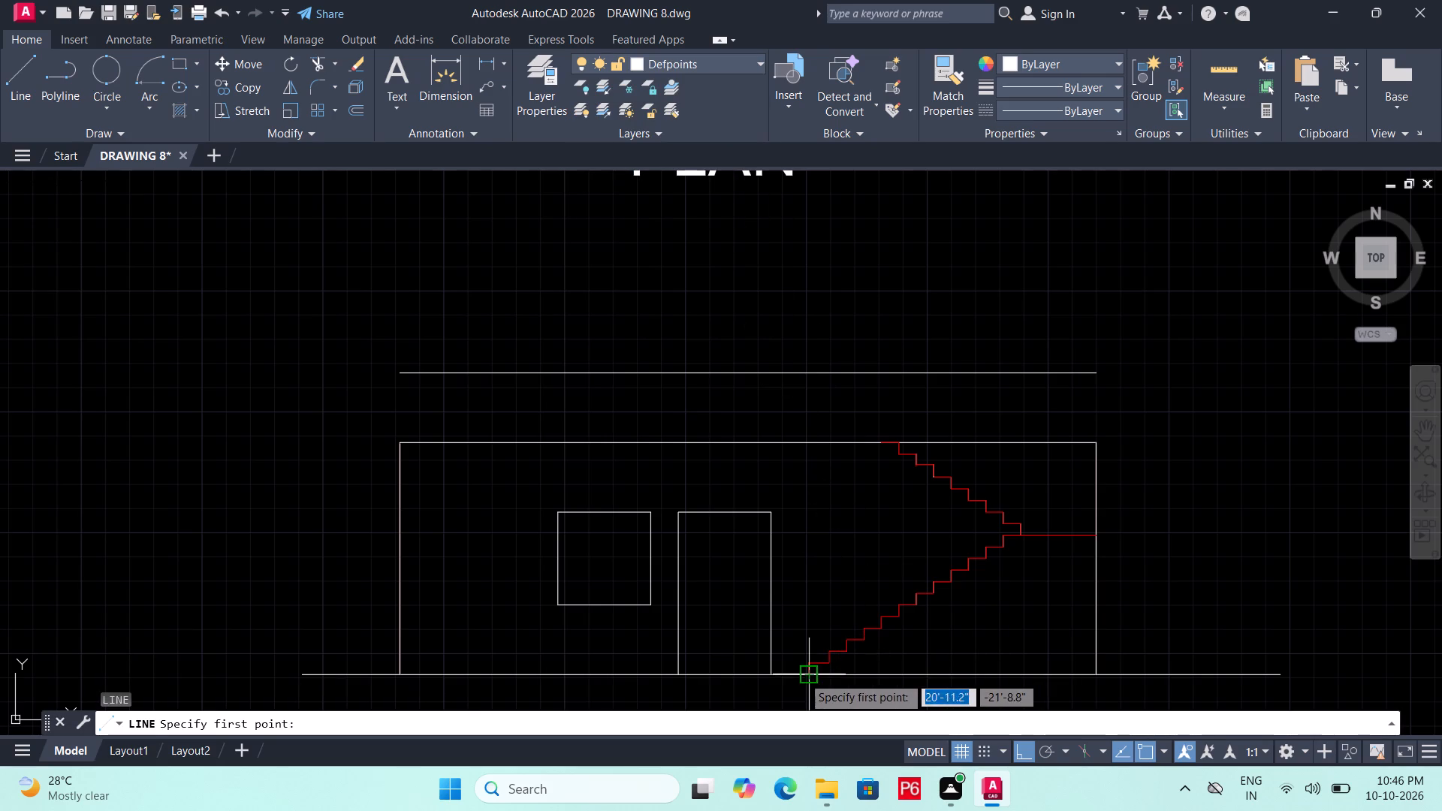
click(802, 676)
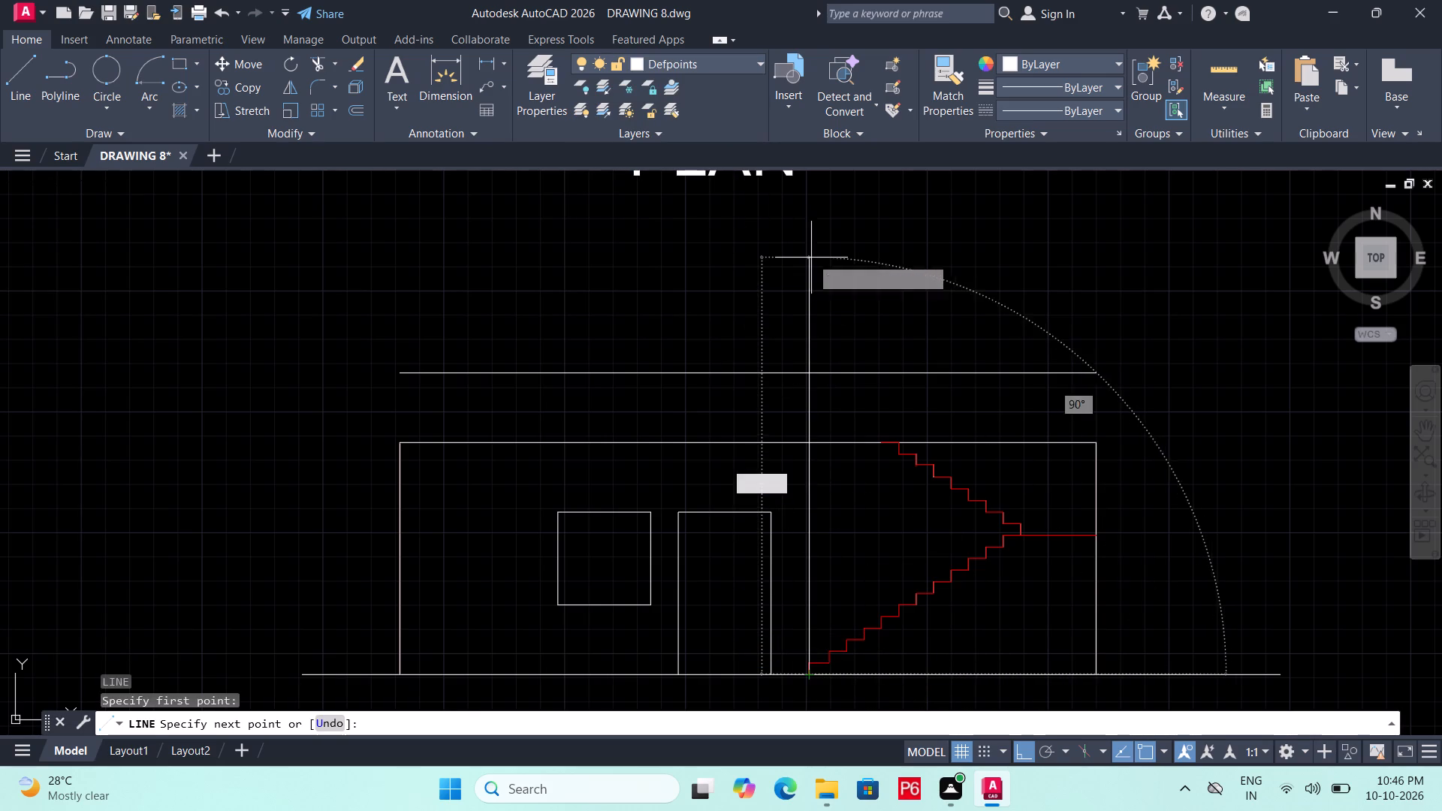
double_click(808, 444)
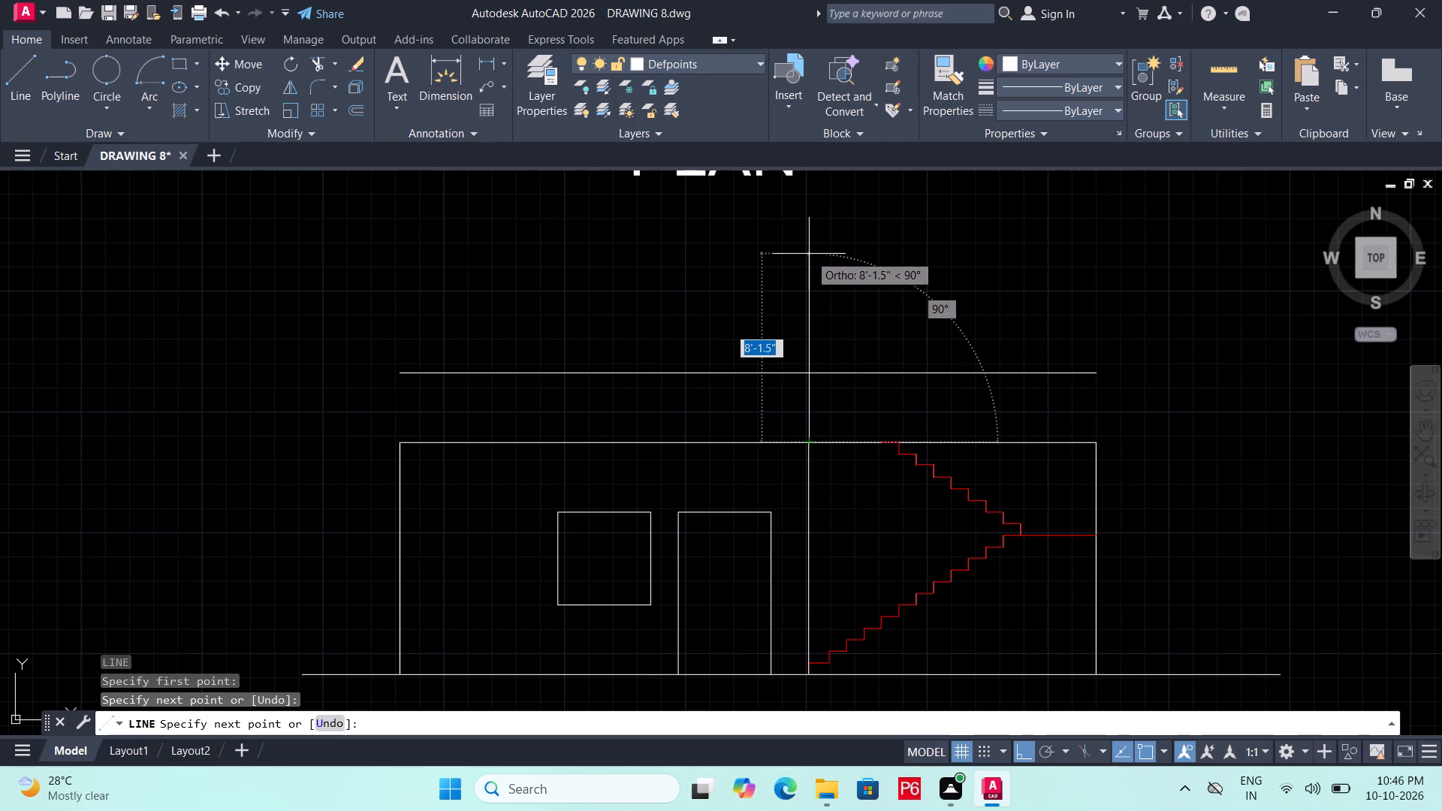
key(Escape)
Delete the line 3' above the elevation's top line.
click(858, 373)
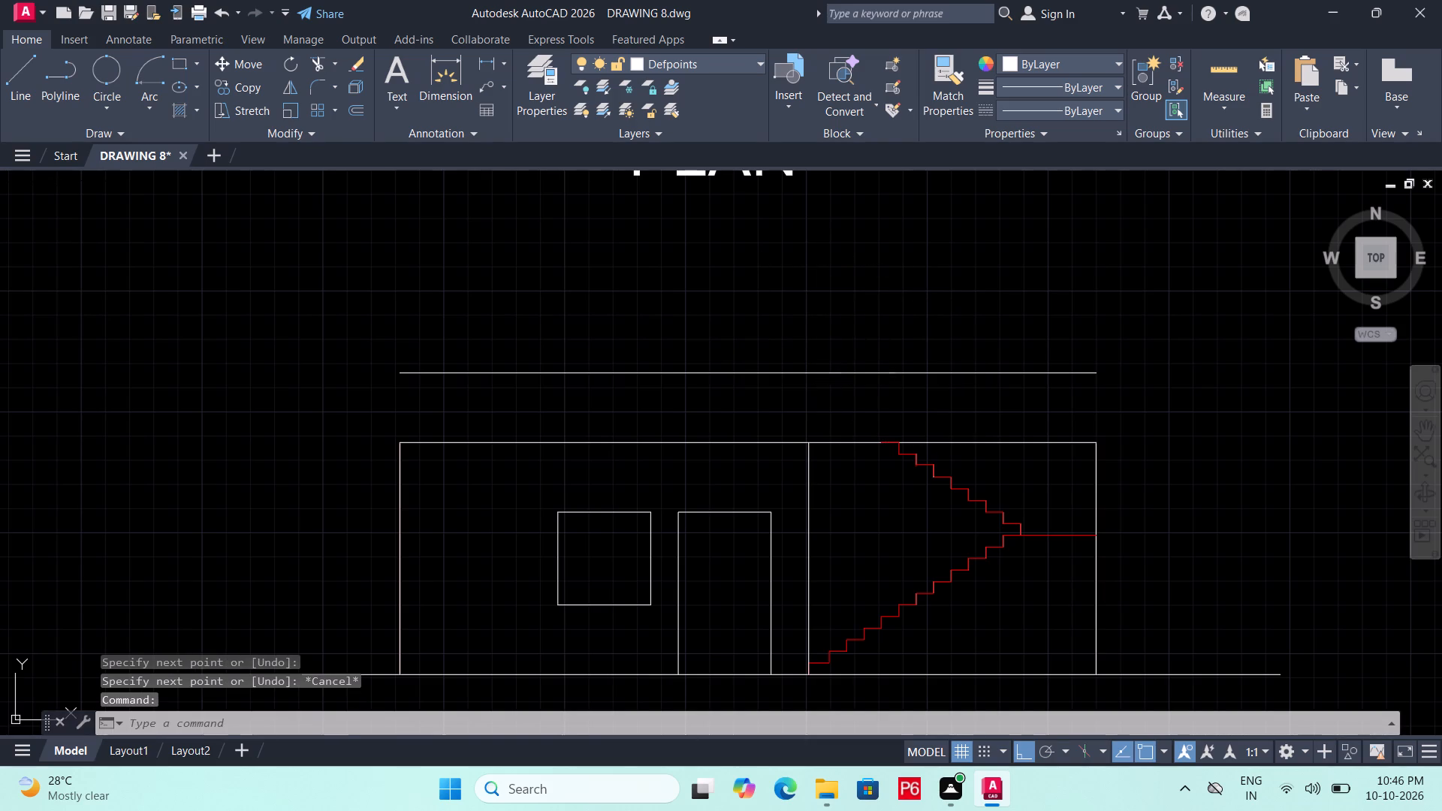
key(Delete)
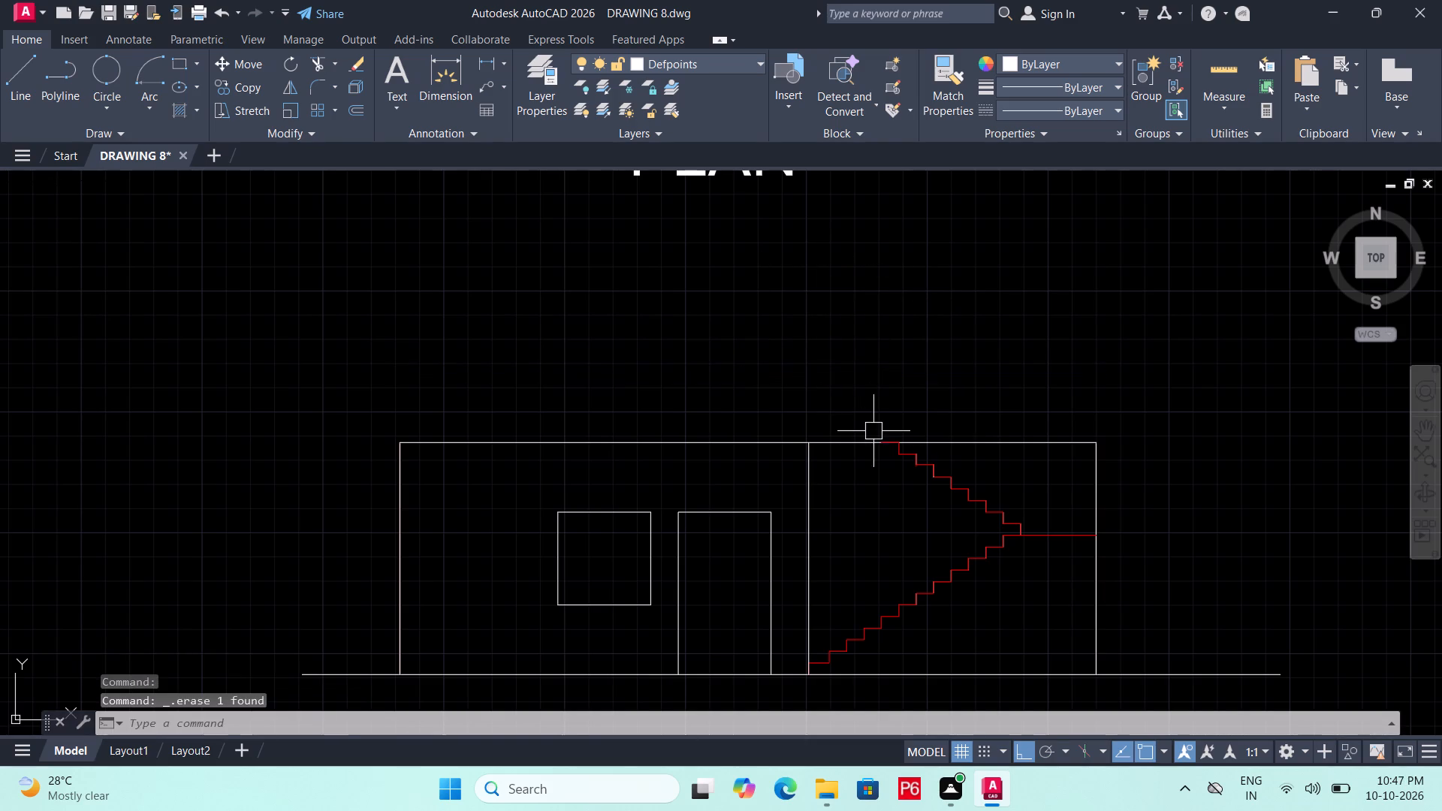
Offset the elevation's top line 6" upward.
key(o)
key(Return)
text(6")
key(Return)
click(861, 438)
click(858, 387)
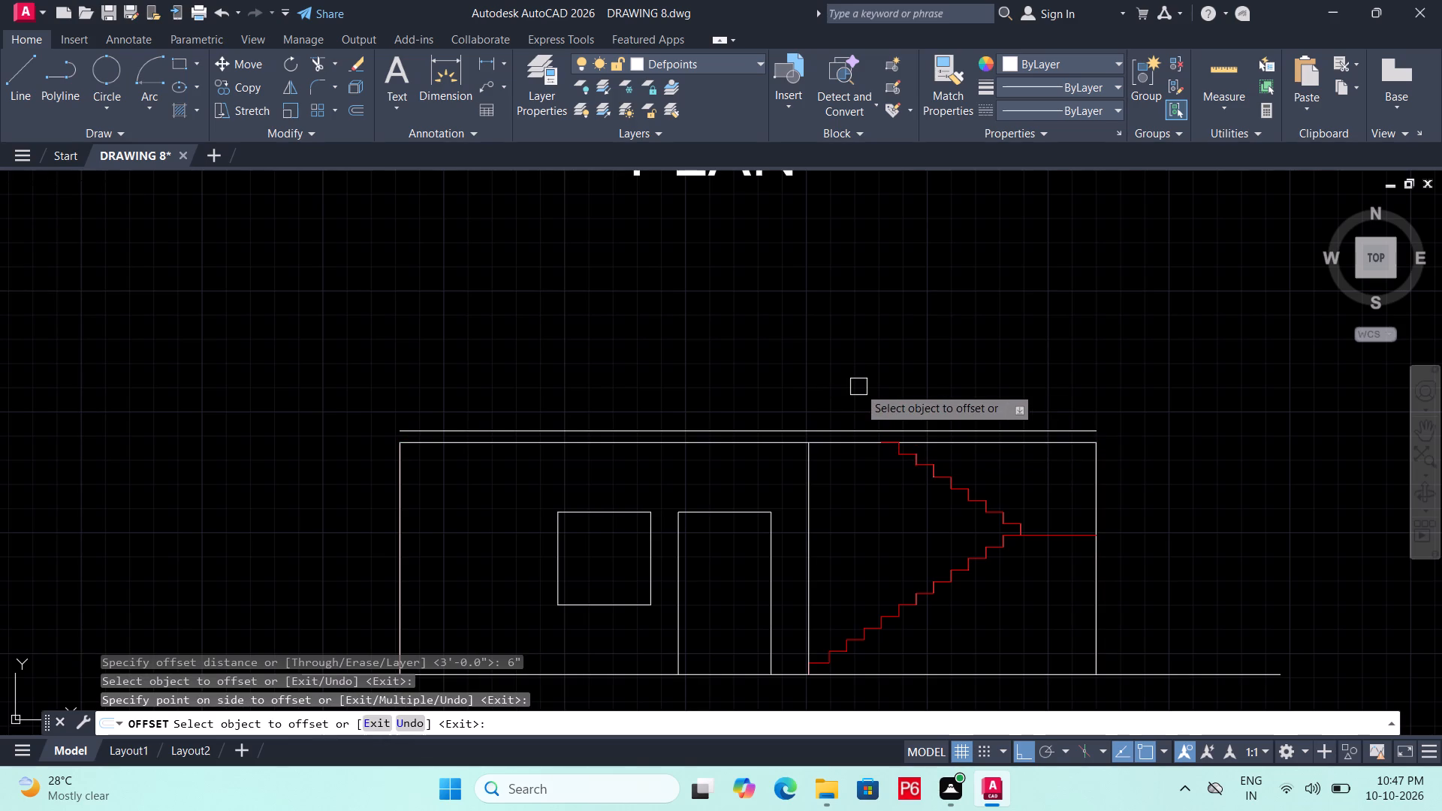
key(Escape)
Delete the original top line below the new 6" offset line.
scroll(829, 448, up, 2)
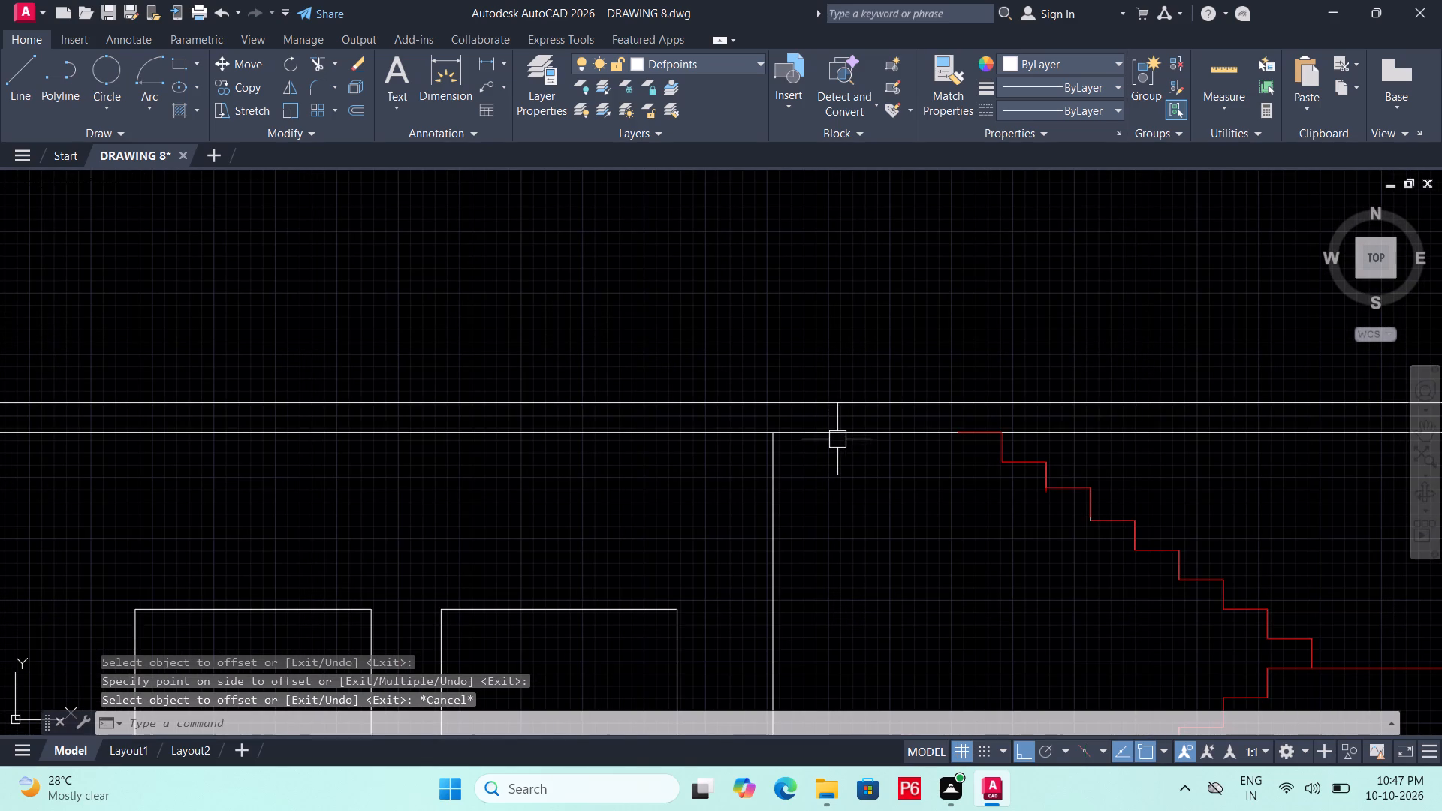
double_click(840, 437)
key(Delete)
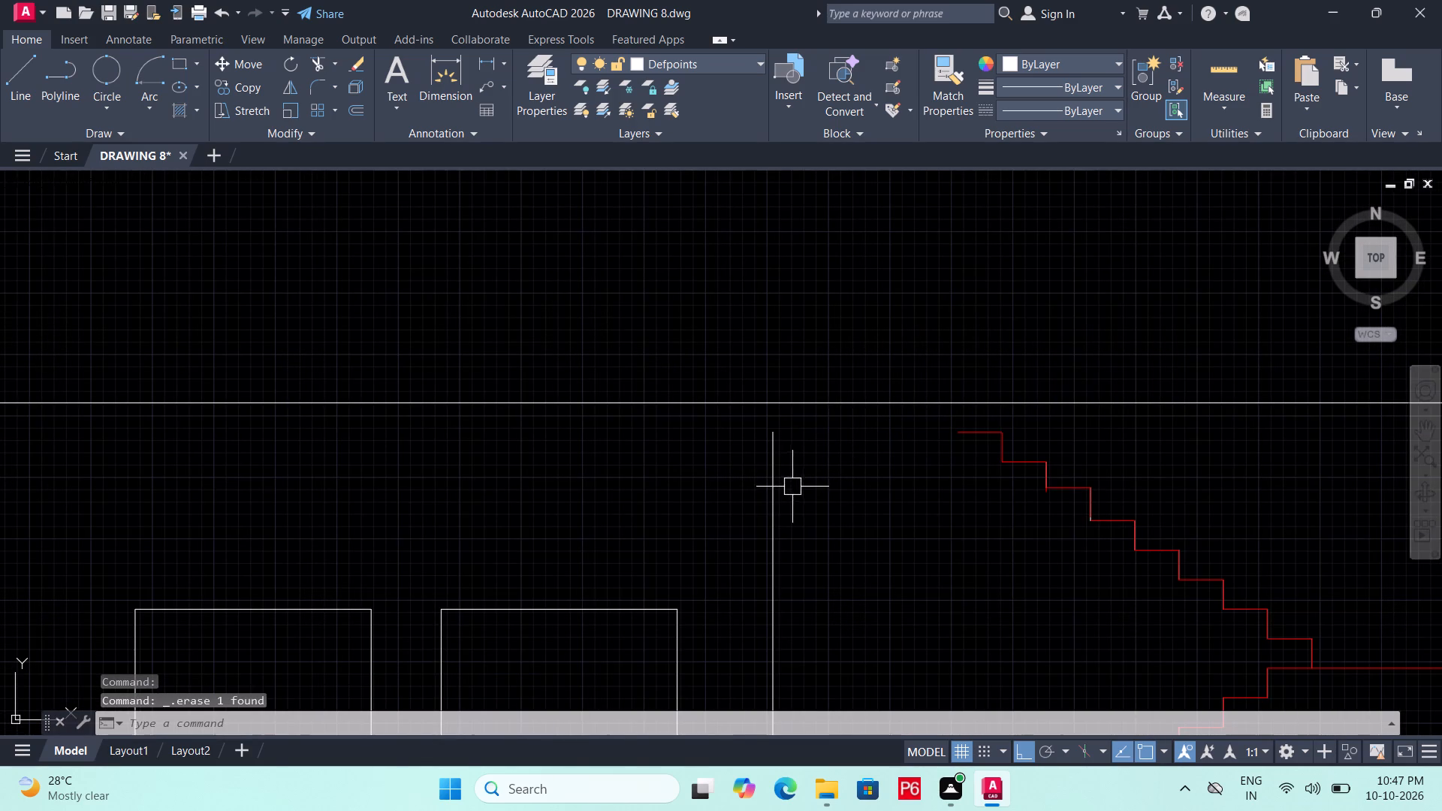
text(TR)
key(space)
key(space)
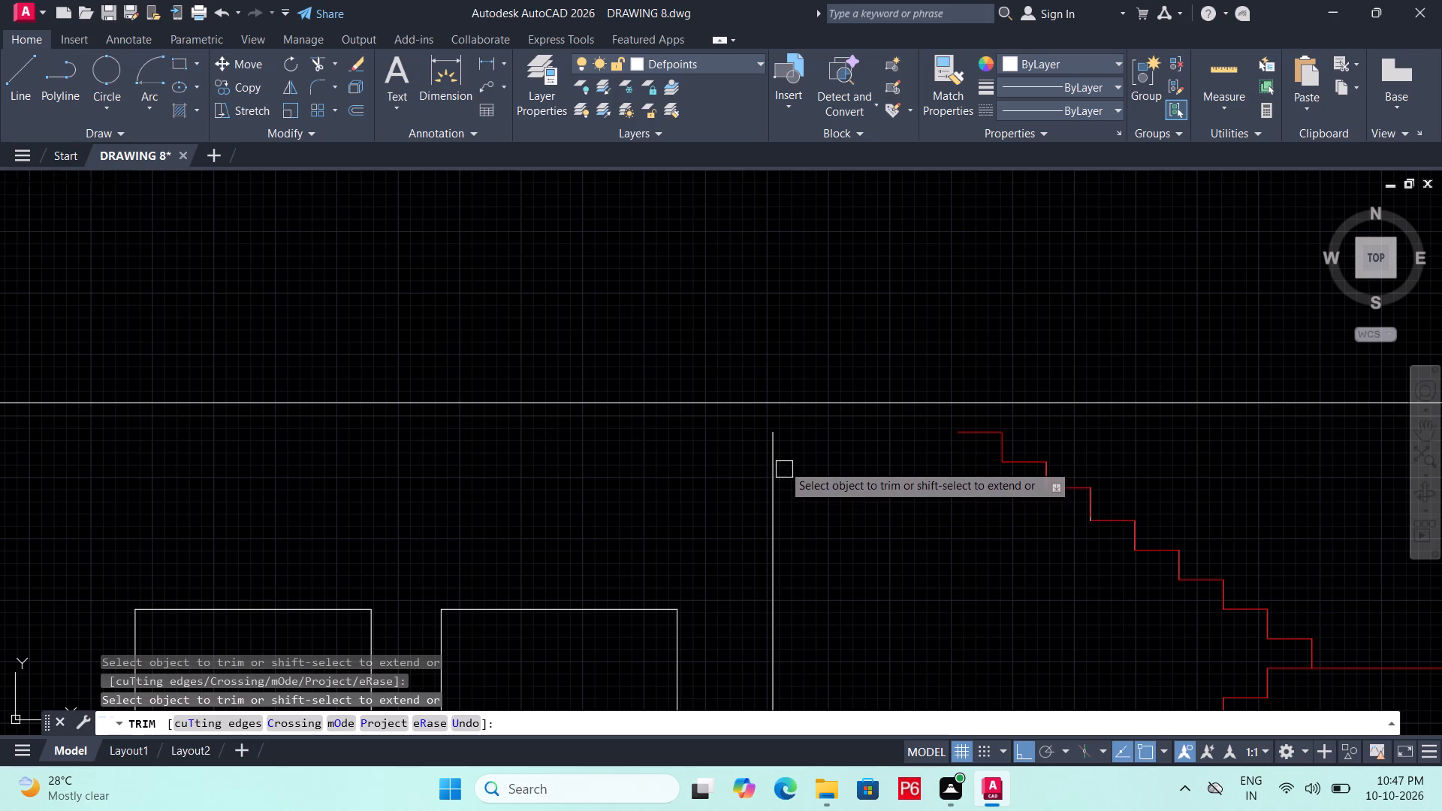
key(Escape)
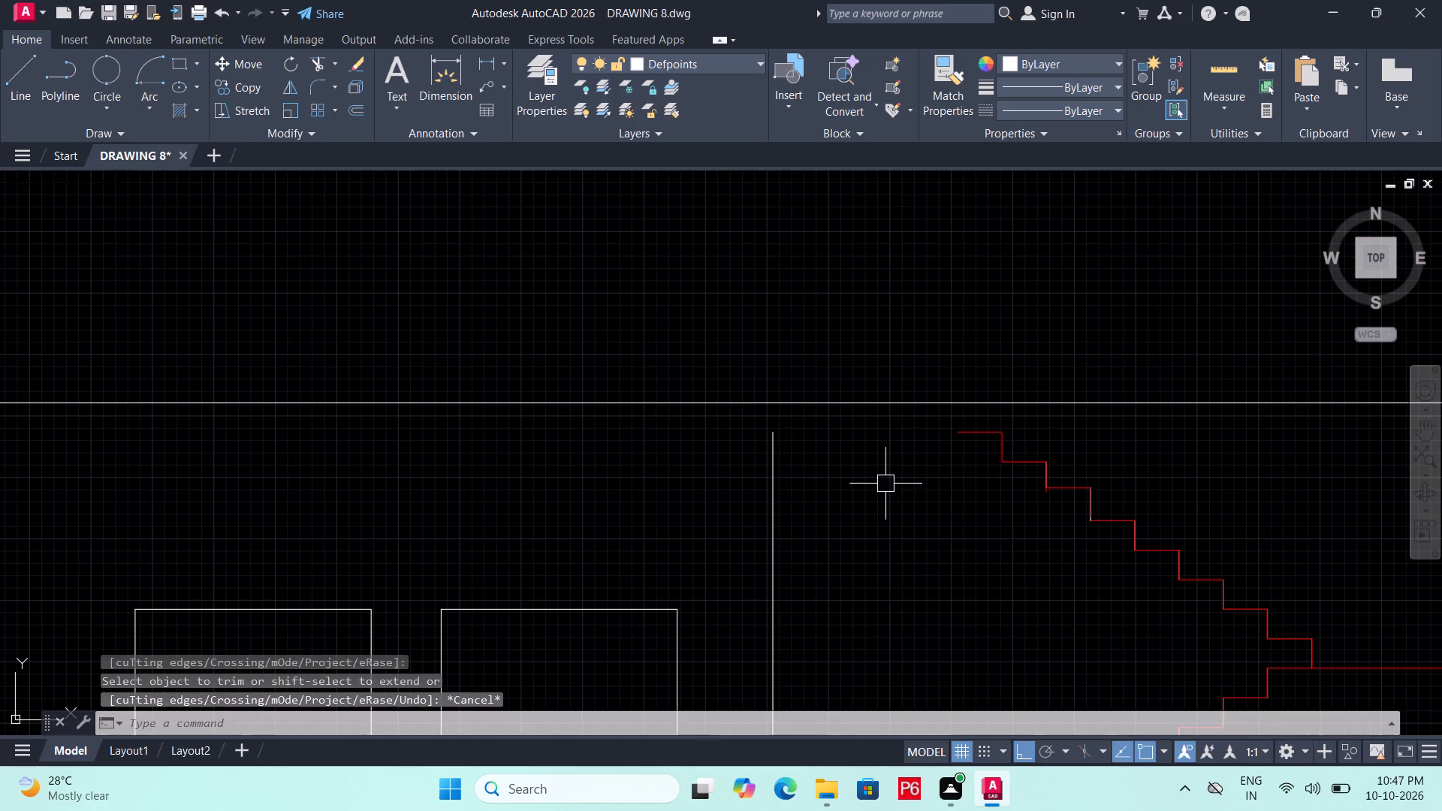
Extend the vertical line at the foot of the staircase up to the raised top line.
scroll(884, 485, down, 1)
key(Escape)
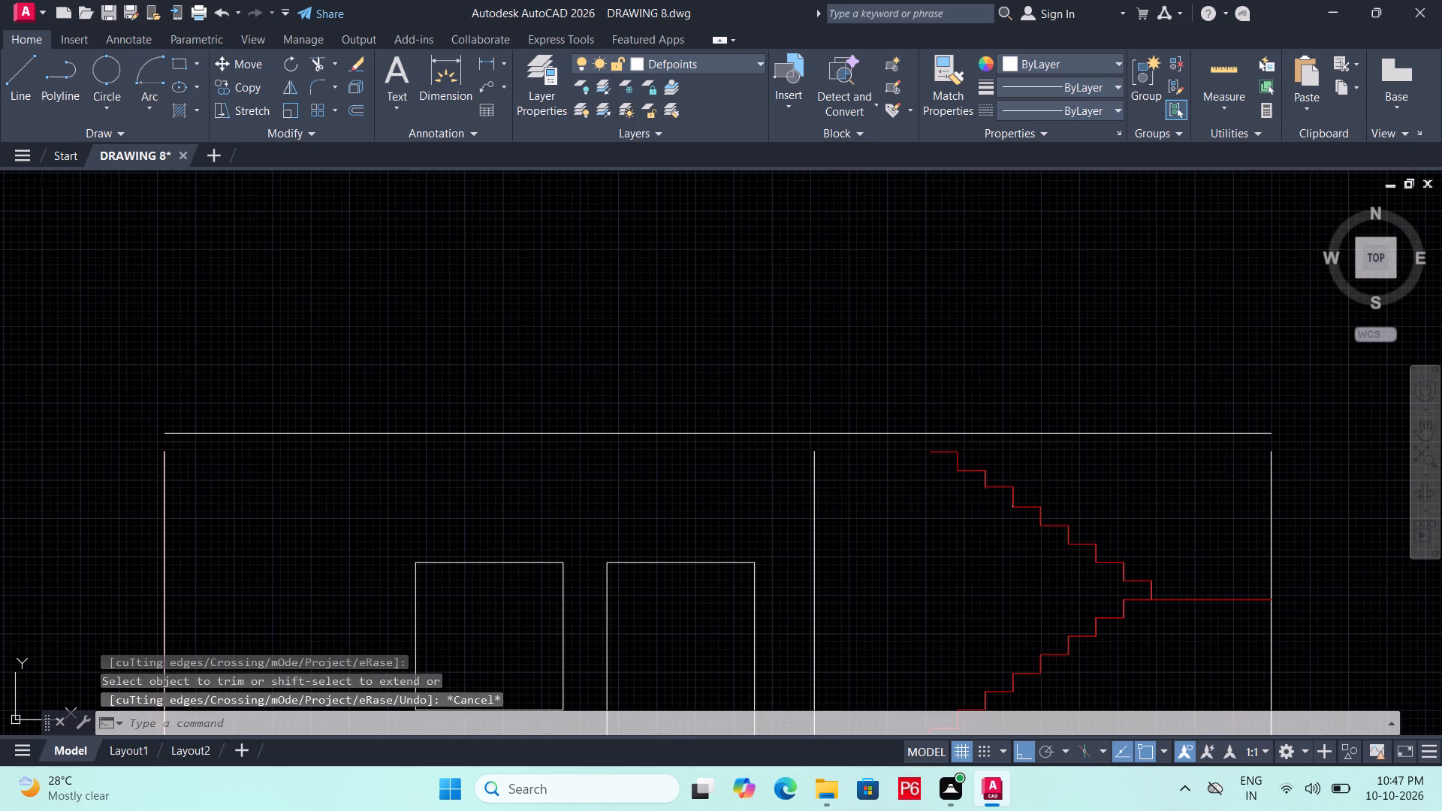
text(EX)
key(space)
key(space)
click(821, 491)
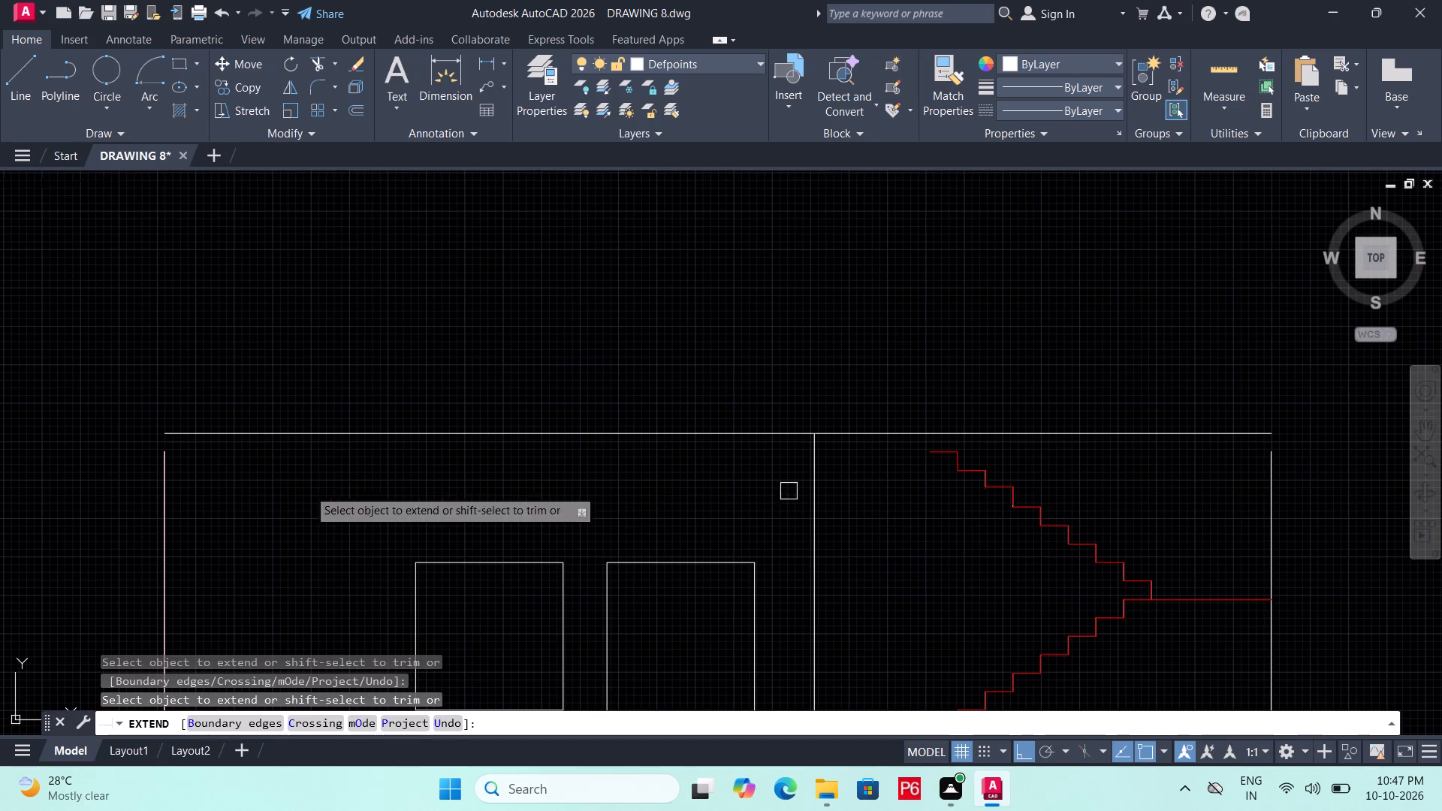
key(Escape)
key(Escape)
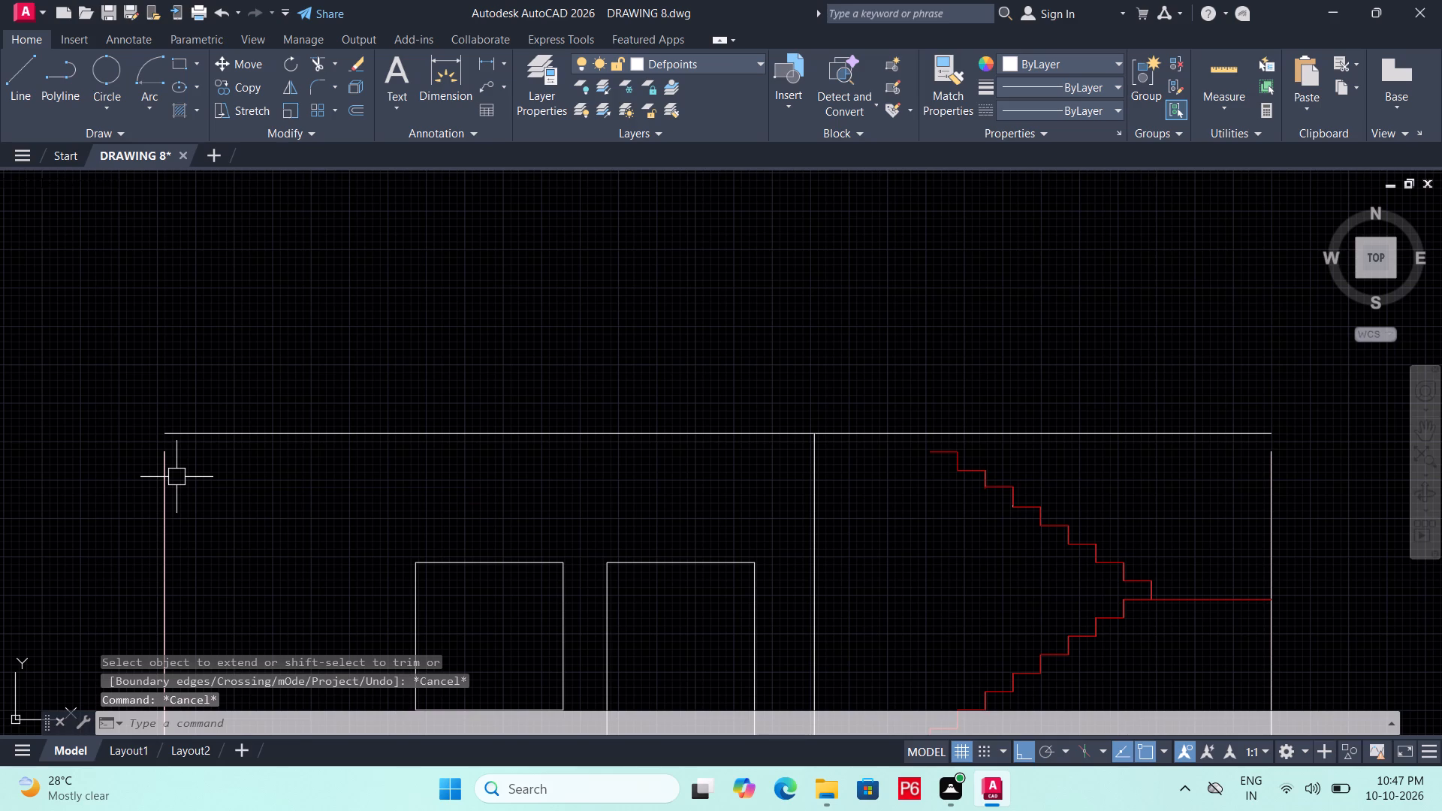
Fillet the raised top line with both outer wall lines to close the elevation's square corners, and save the drawing.
text(F)
key(space)
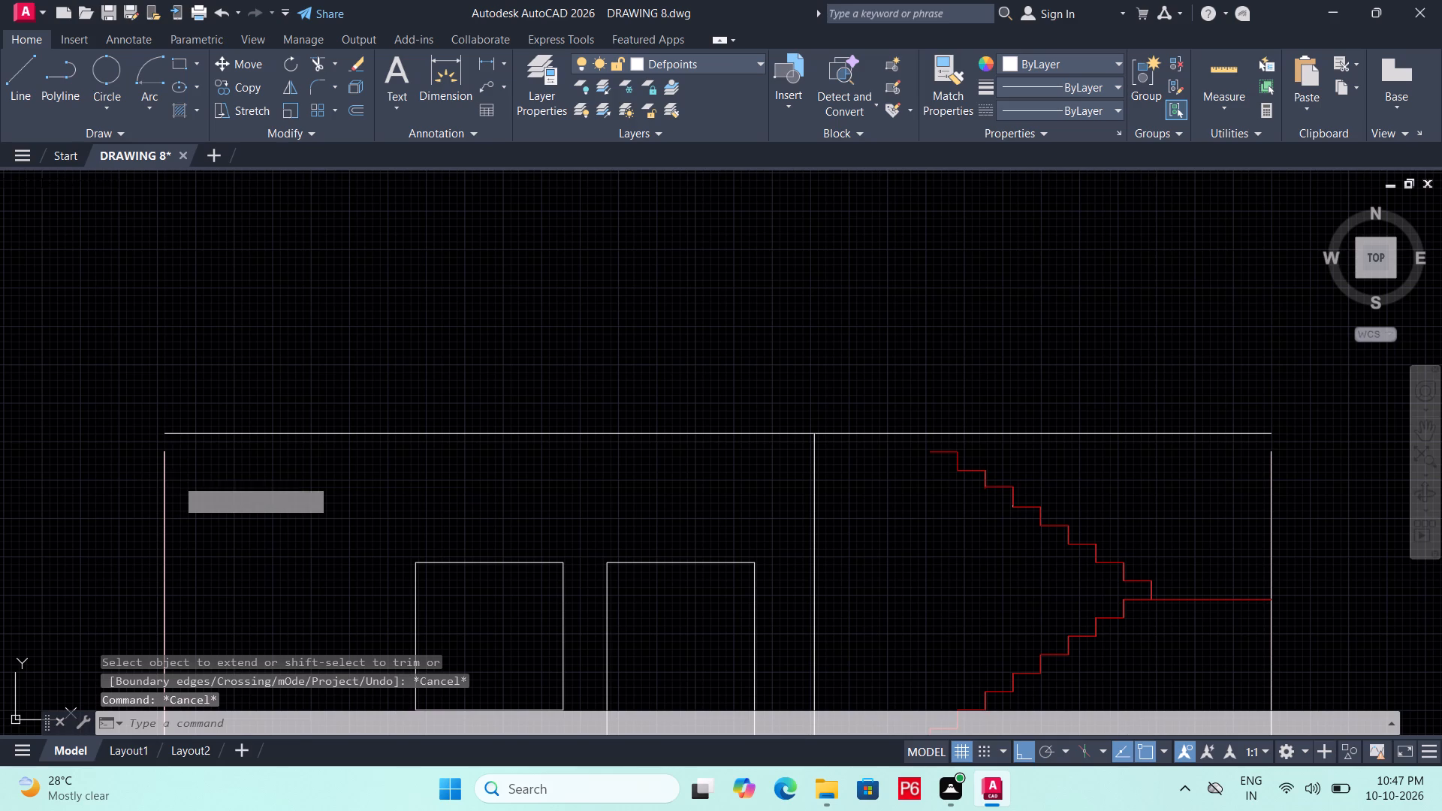
click(168, 484)
click(230, 427)
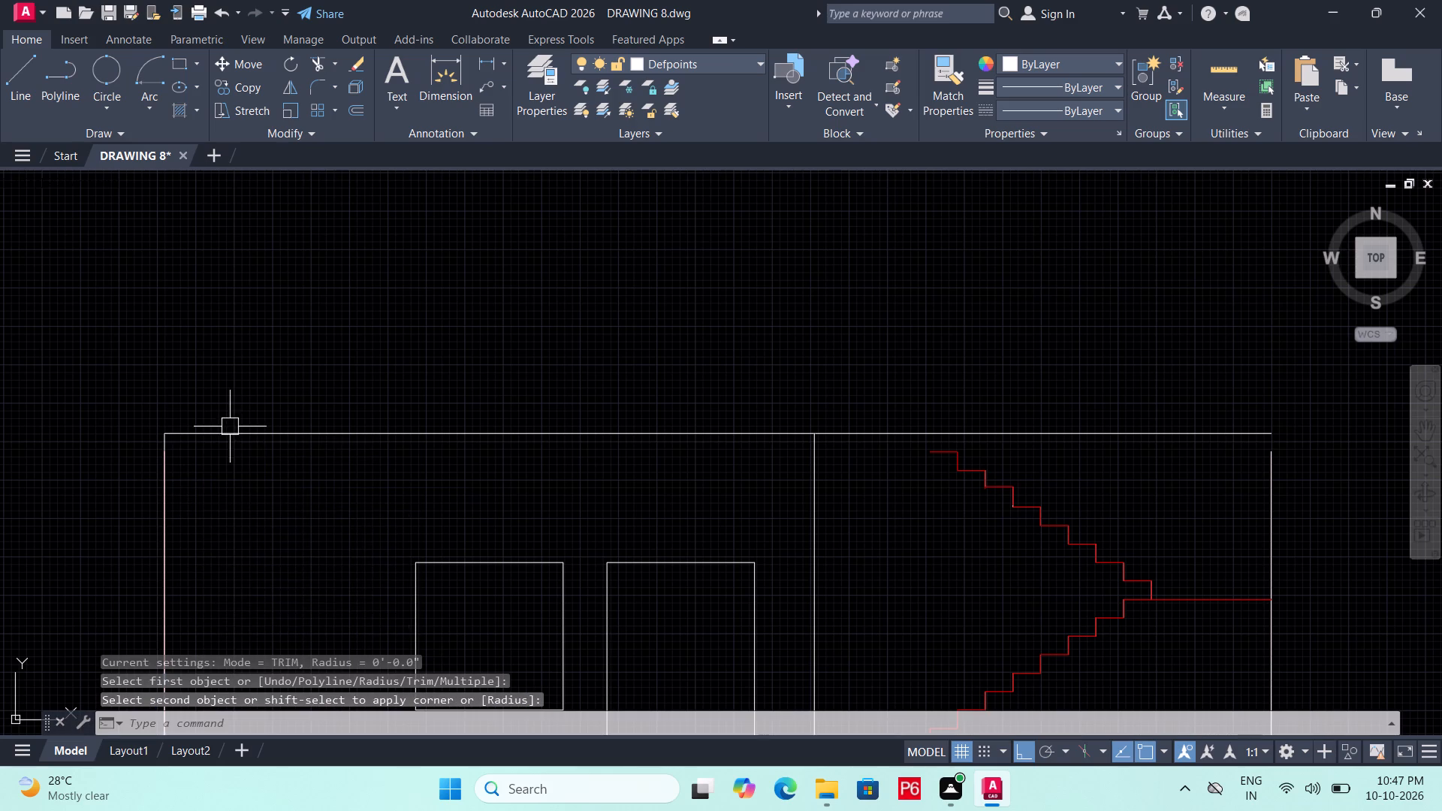
key(space)
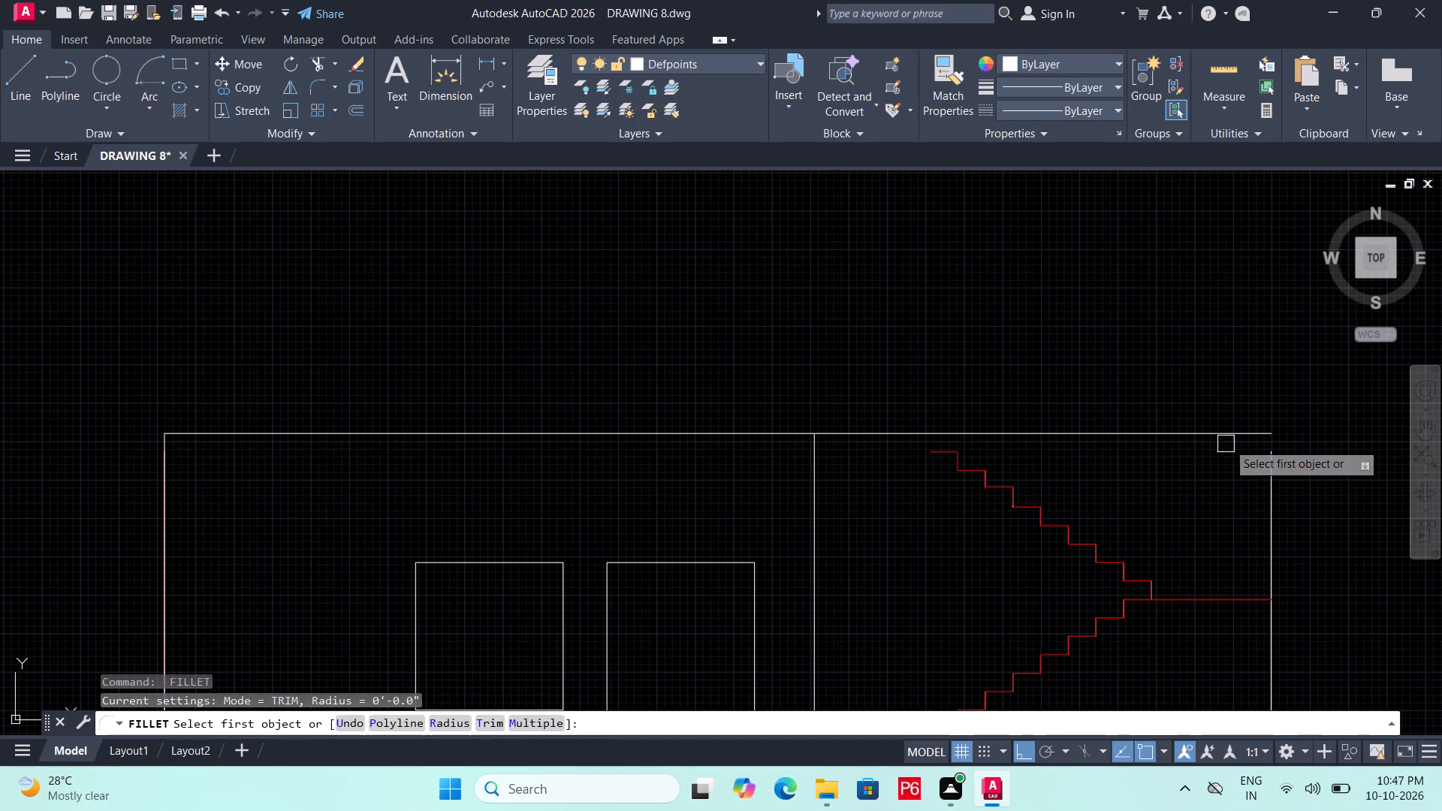
click(1232, 438)
click(1278, 478)
scroll(1087, 464, down, 1)
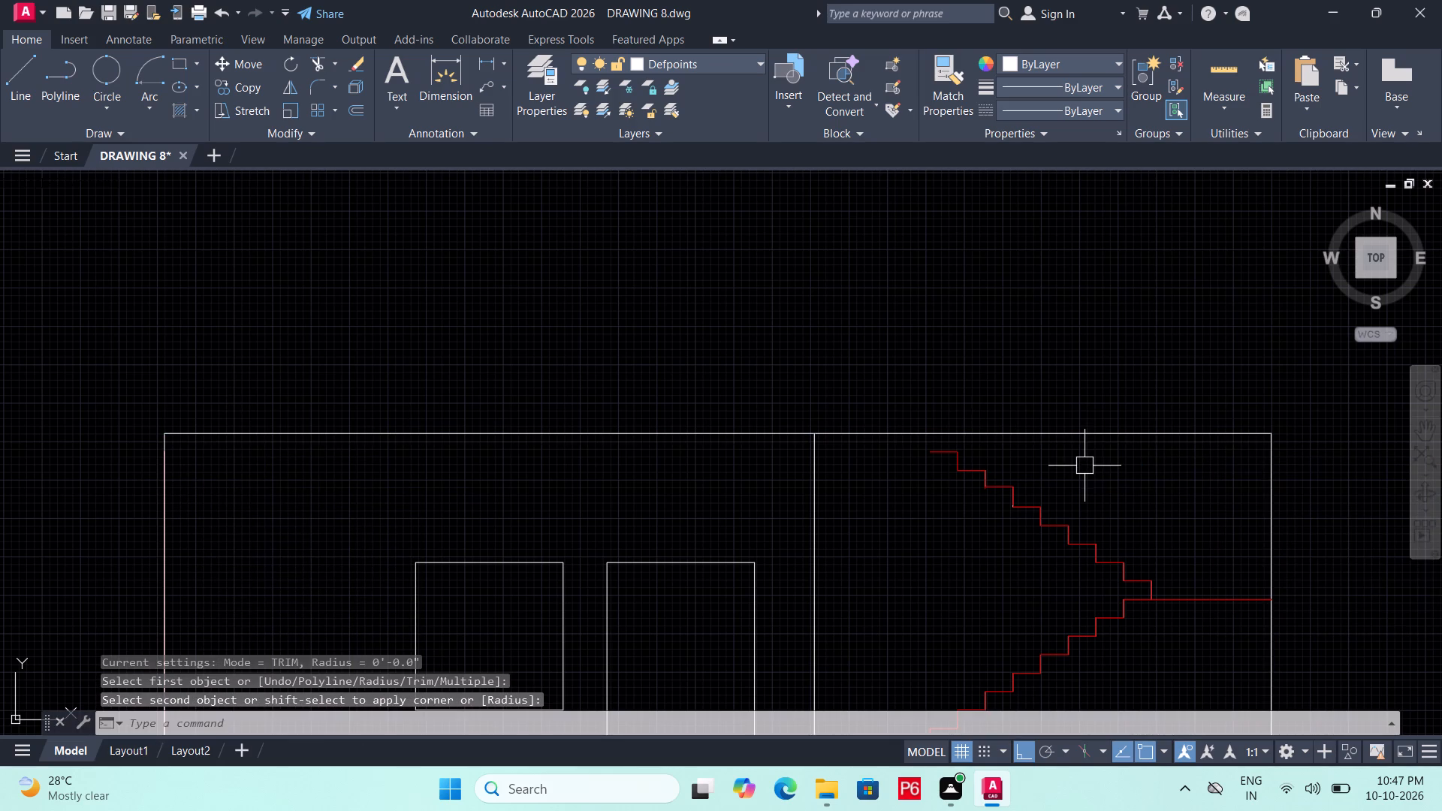
key(ctrl+s)
key(ctrl+s)
Draw a horizontal line about 3'-1.6" long from the upper flight's top step to the vertical line beside the door.
scroll(933, 459, up, 2)
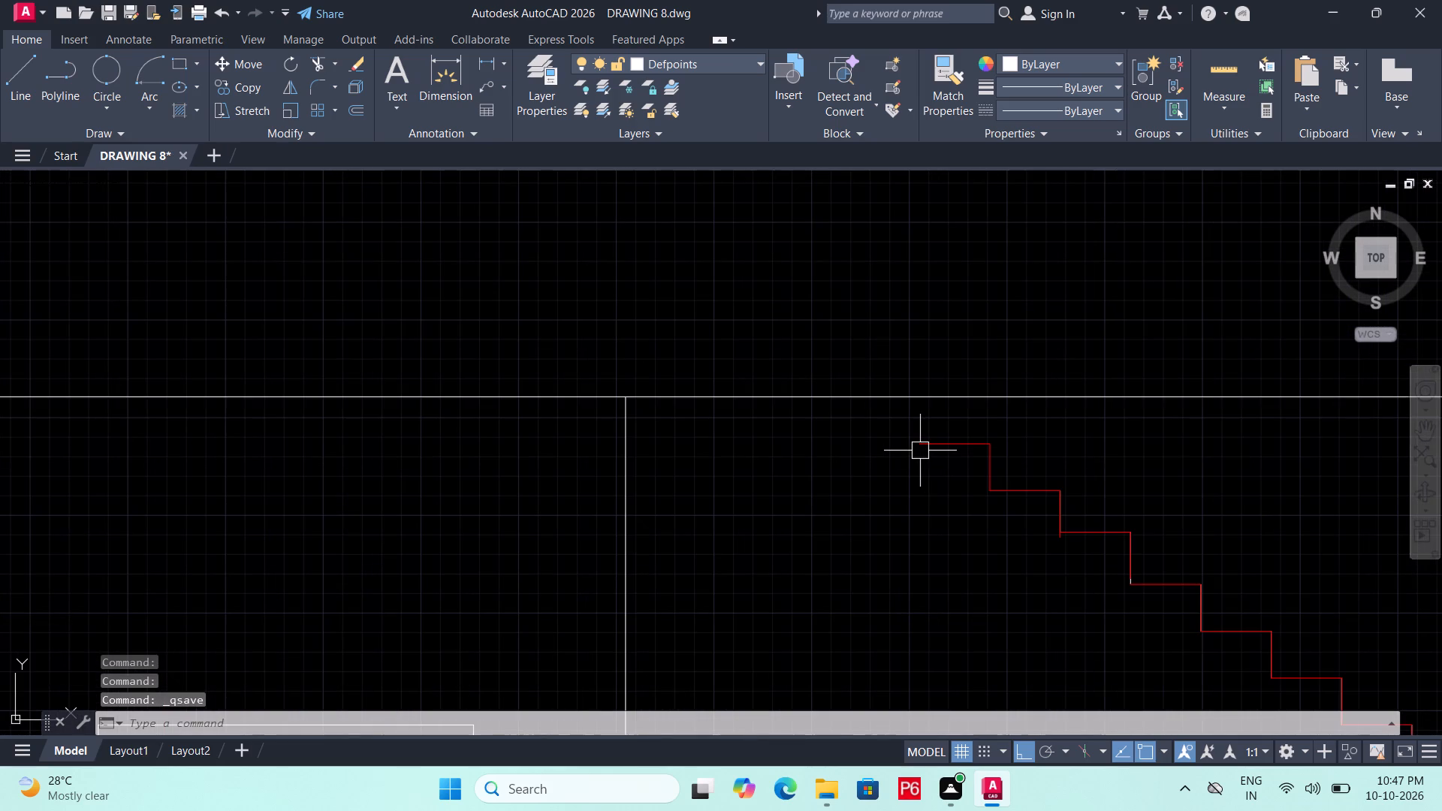
text(L)
key(space)
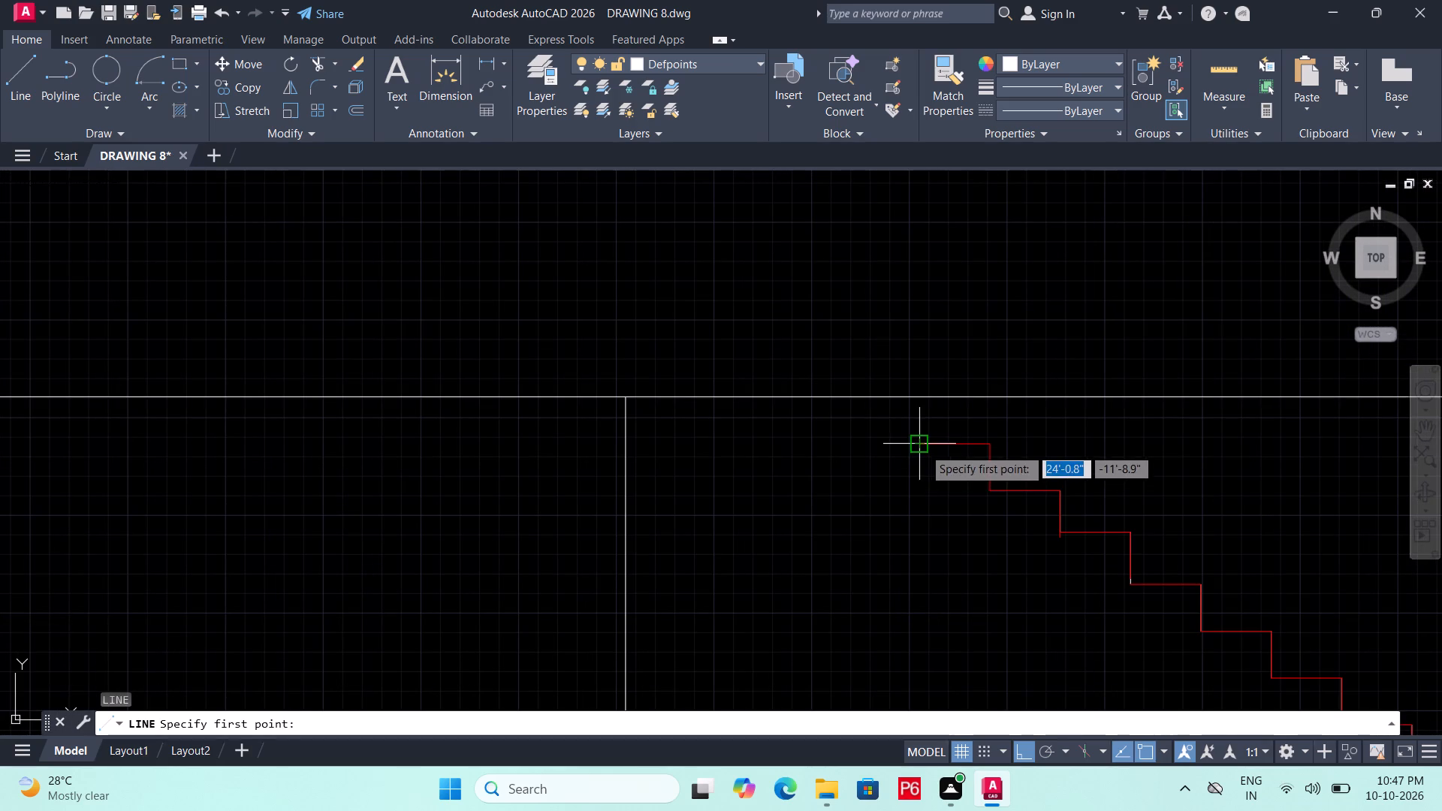
click(923, 448)
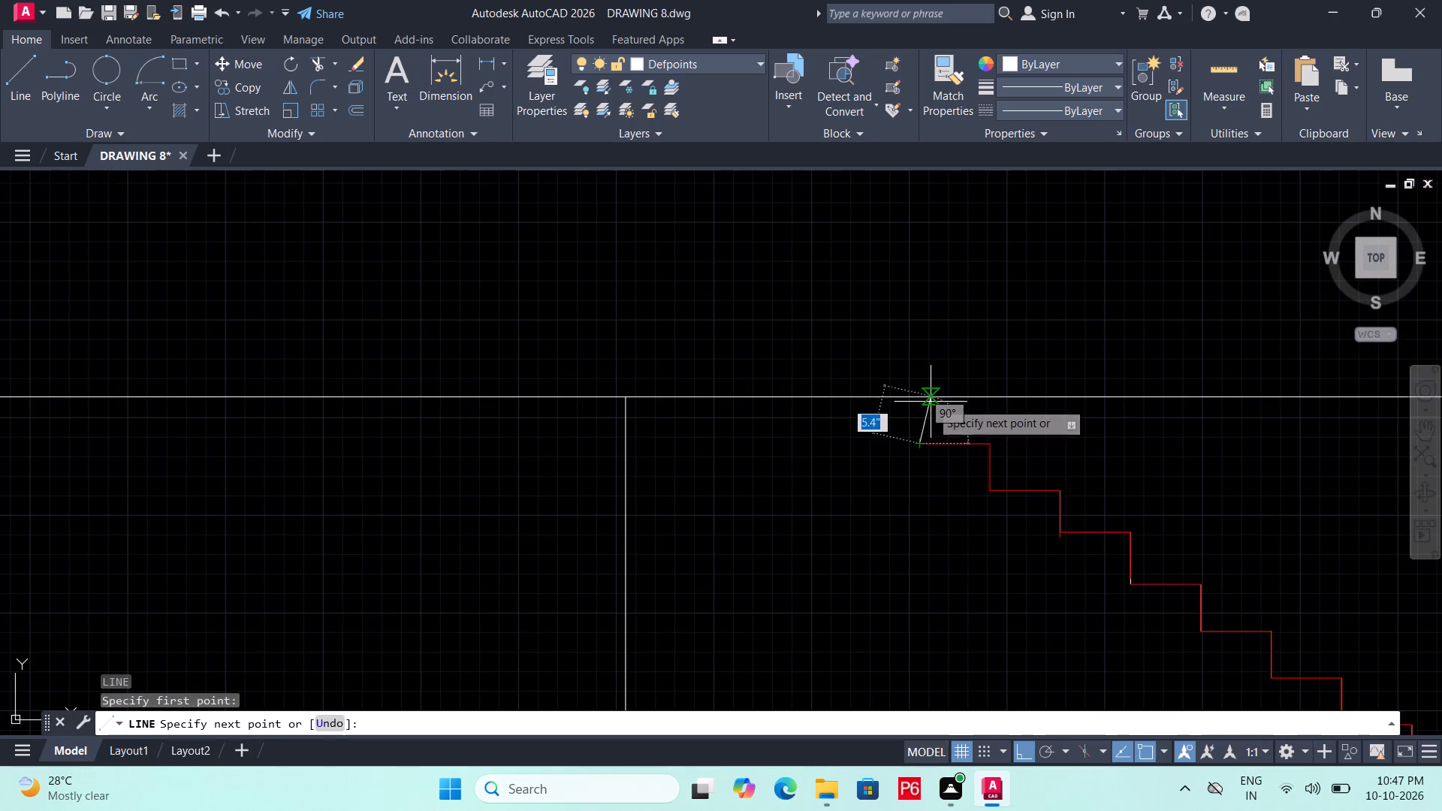
click(627, 447)
key(Escape)
Move the new horizontal line at the top of the upper flight to the STAIRCASE layer and save the drawing.
click(764, 439)
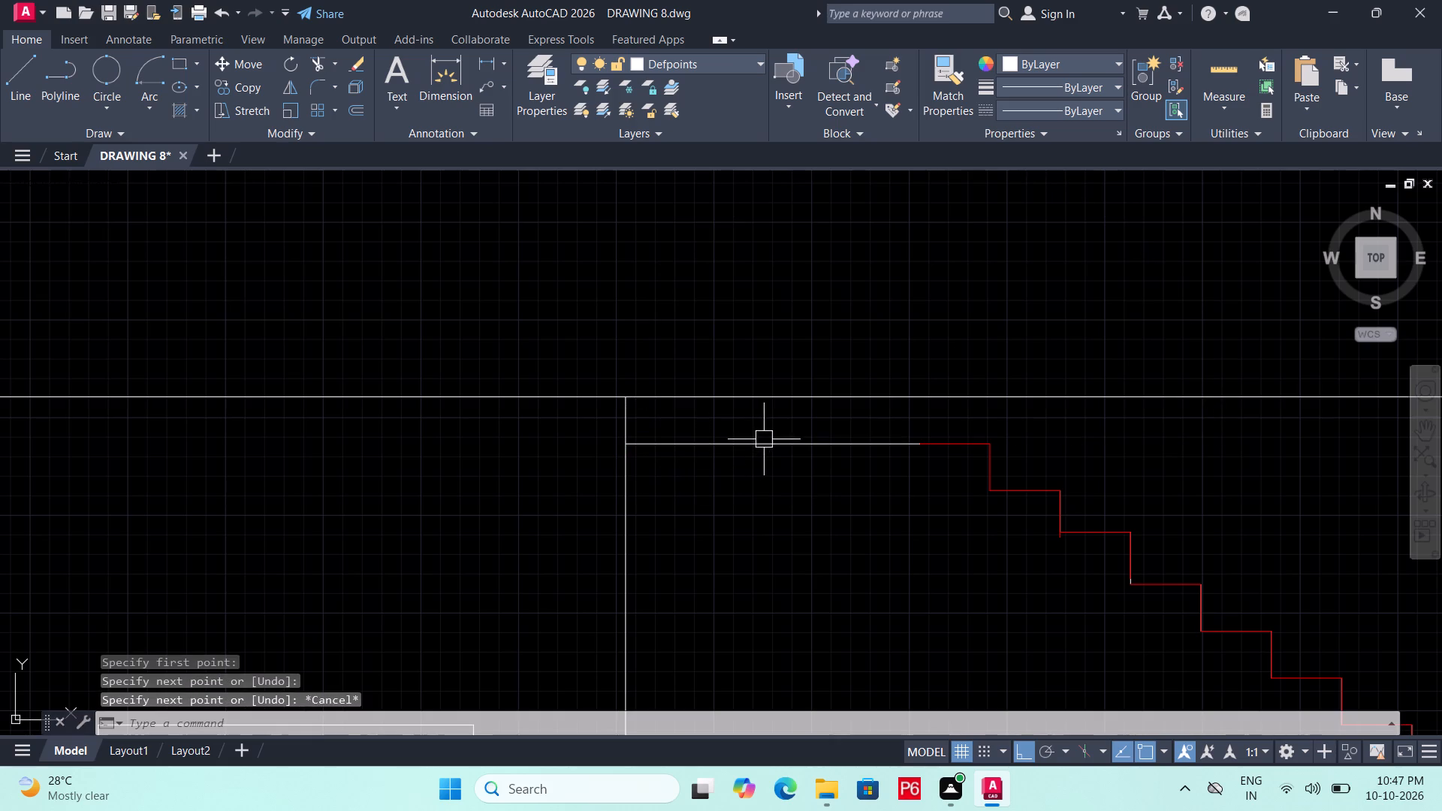
click(734, 66)
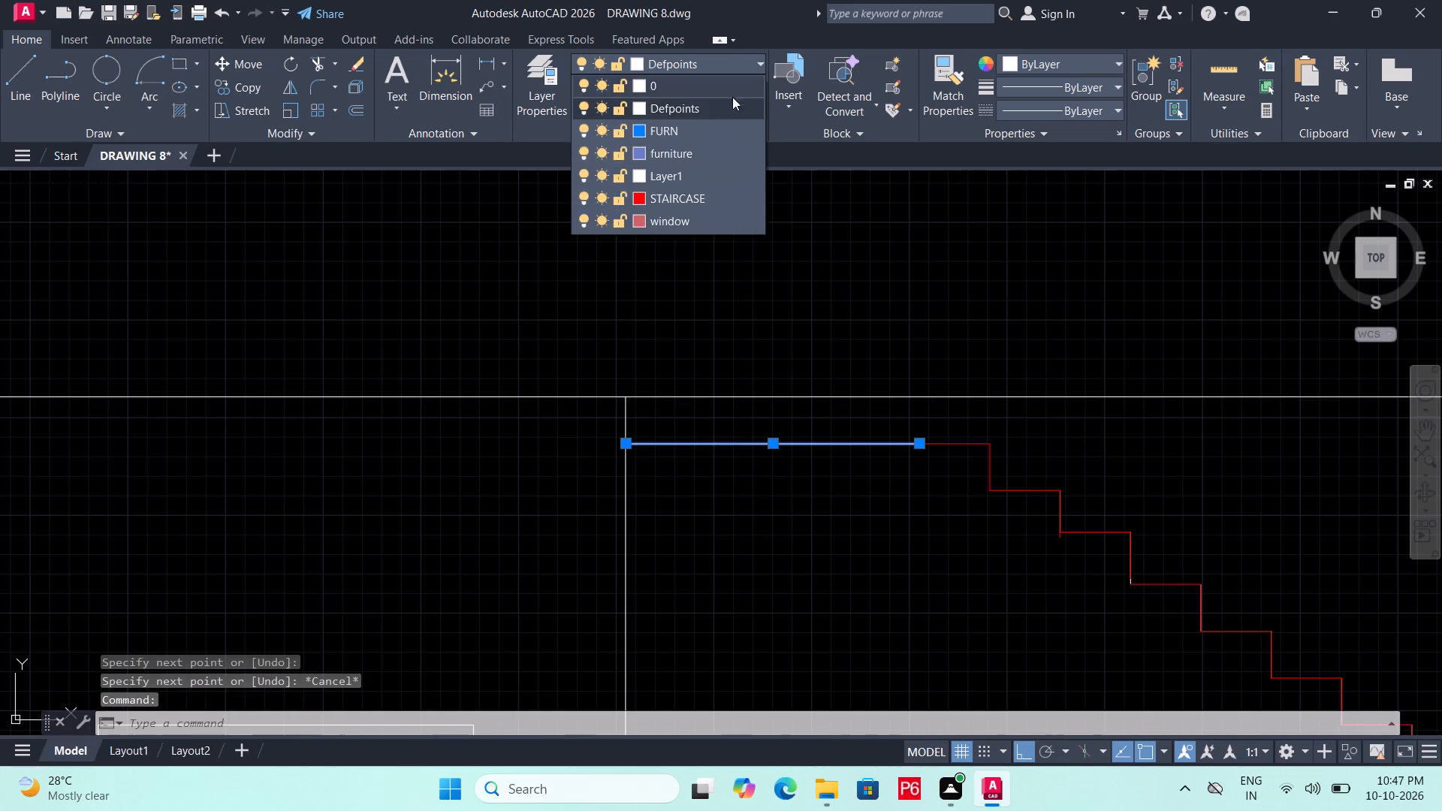
double_click(697, 193)
key(Escape)
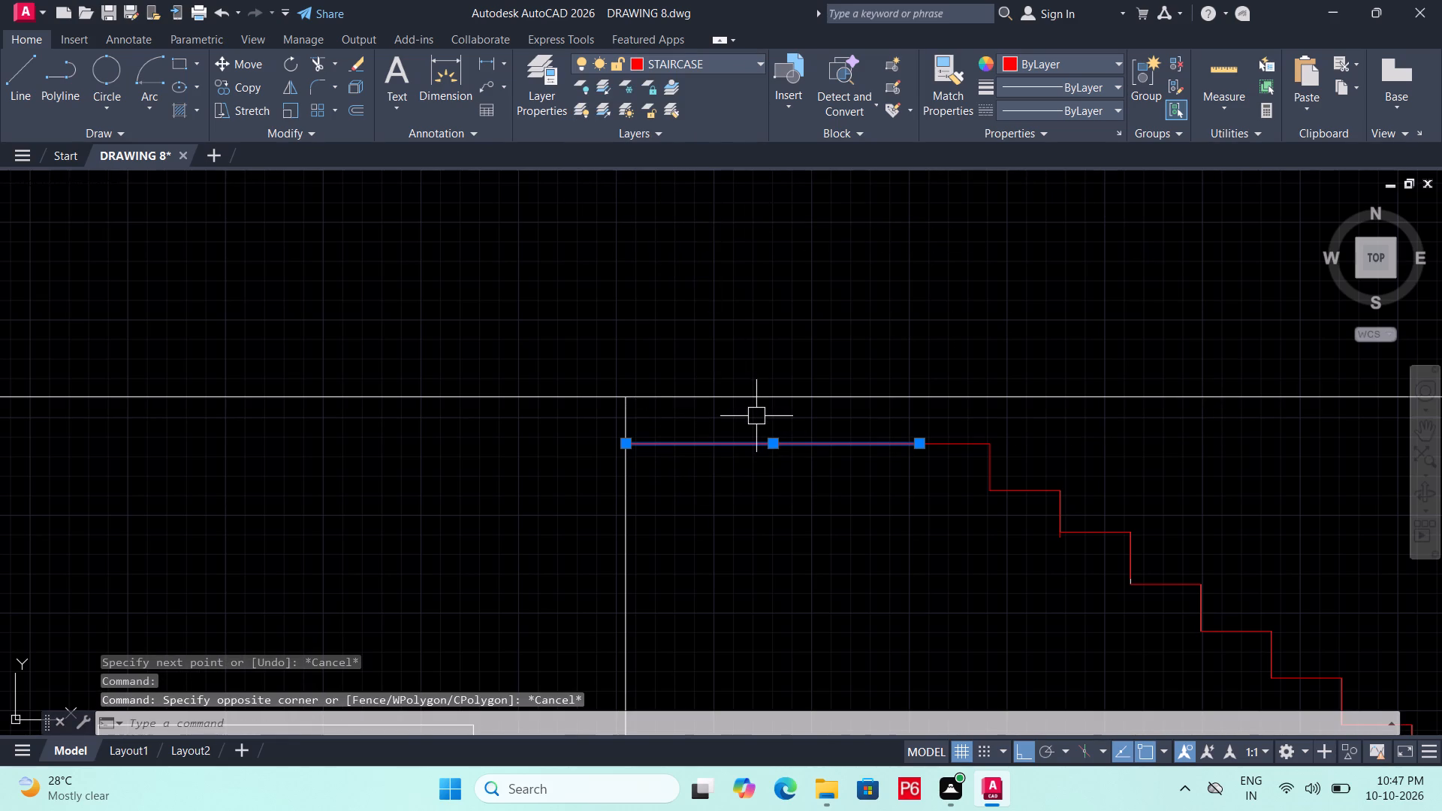
key(ctrl+s)
key(ctrl+s)
key(ctrl+s)
middle_click(756, 416)
scroll(756, 416, down, 2)
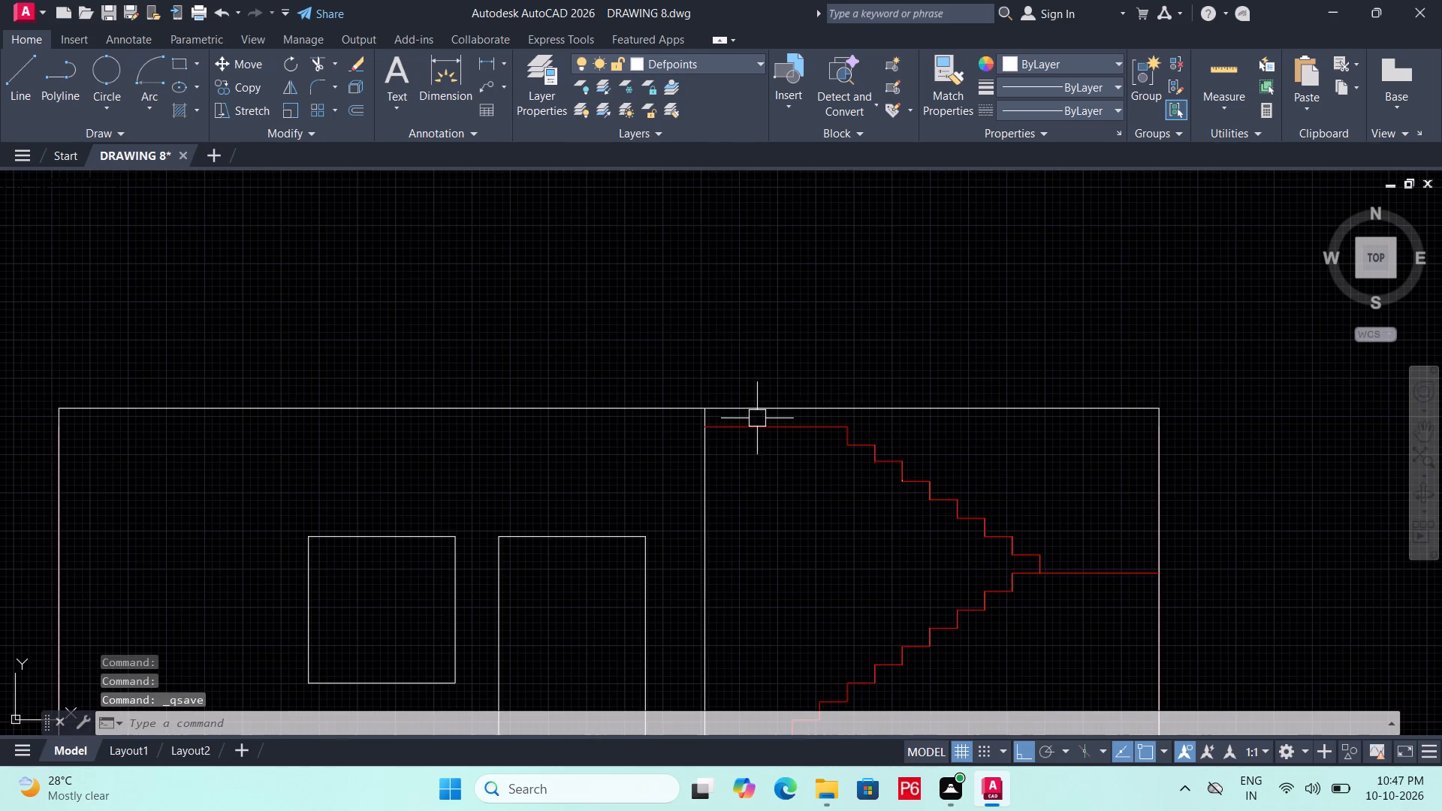
scroll(795, 463, down, 1)
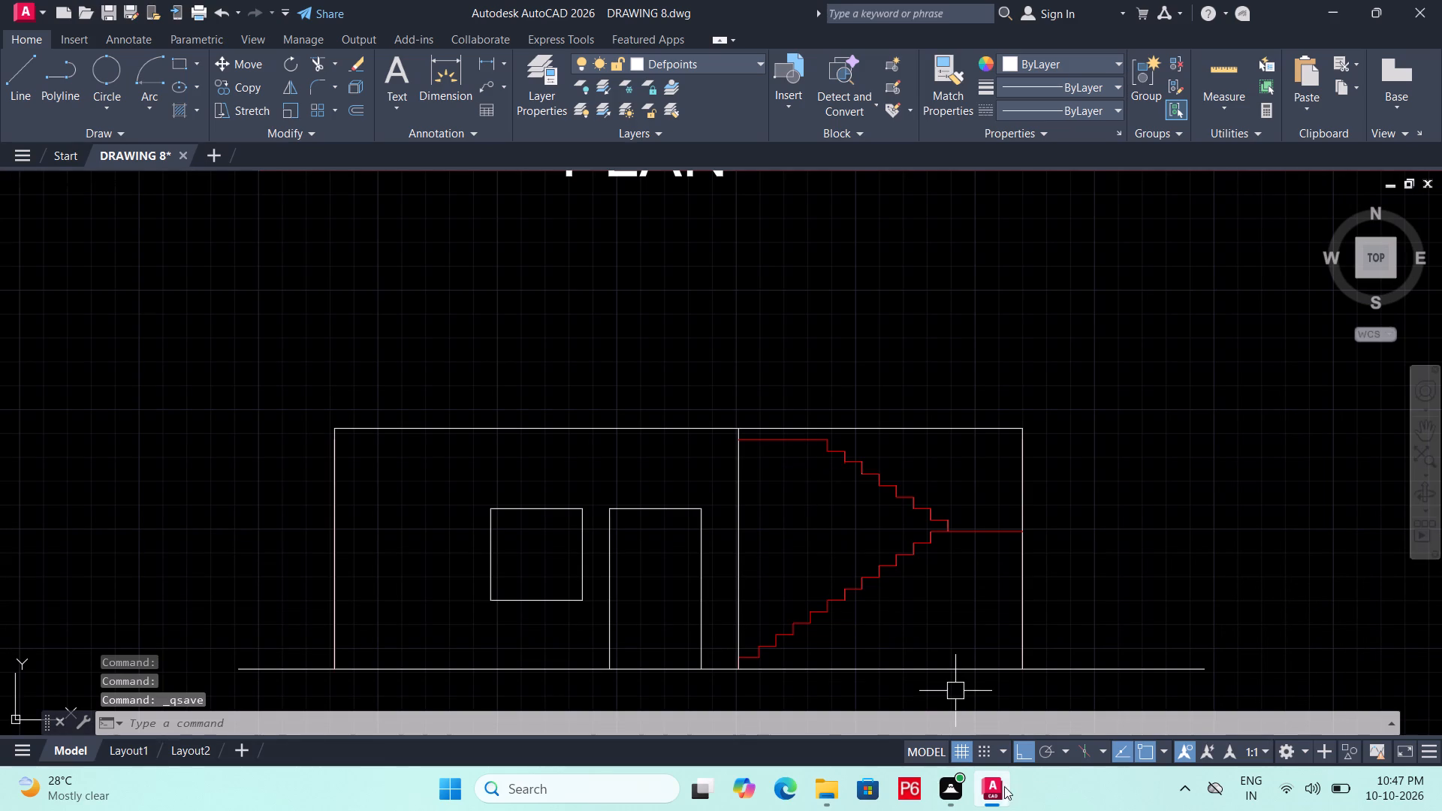
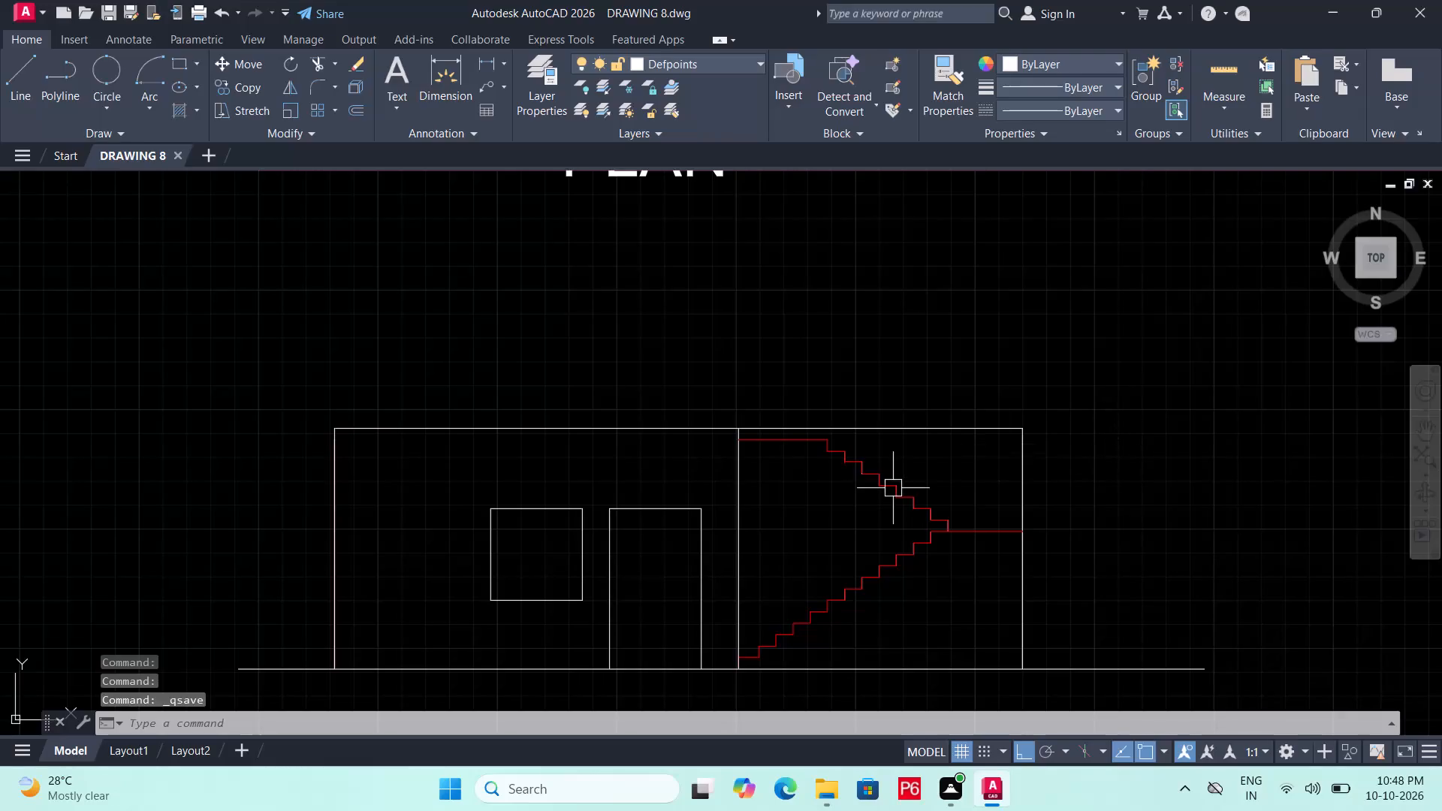
Draw a stair headroom outline 6' high and about 12'-4.6" wide on the roof line above the staircase, and save the drawing.
middle_drag(893, 485, 948, 428)
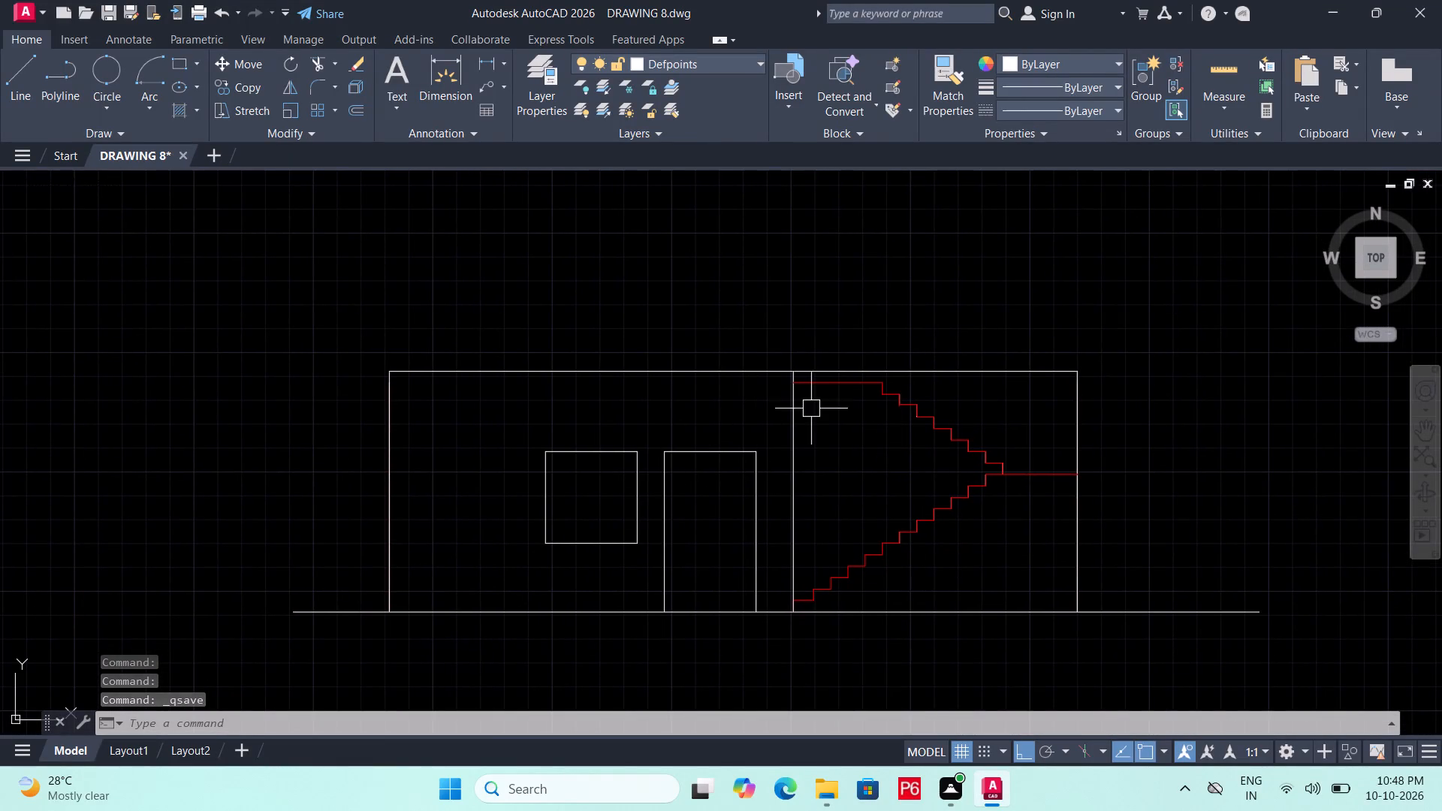
text(L)
key(space)
click(795, 373)
middle_drag(805, 271, 793, 351)
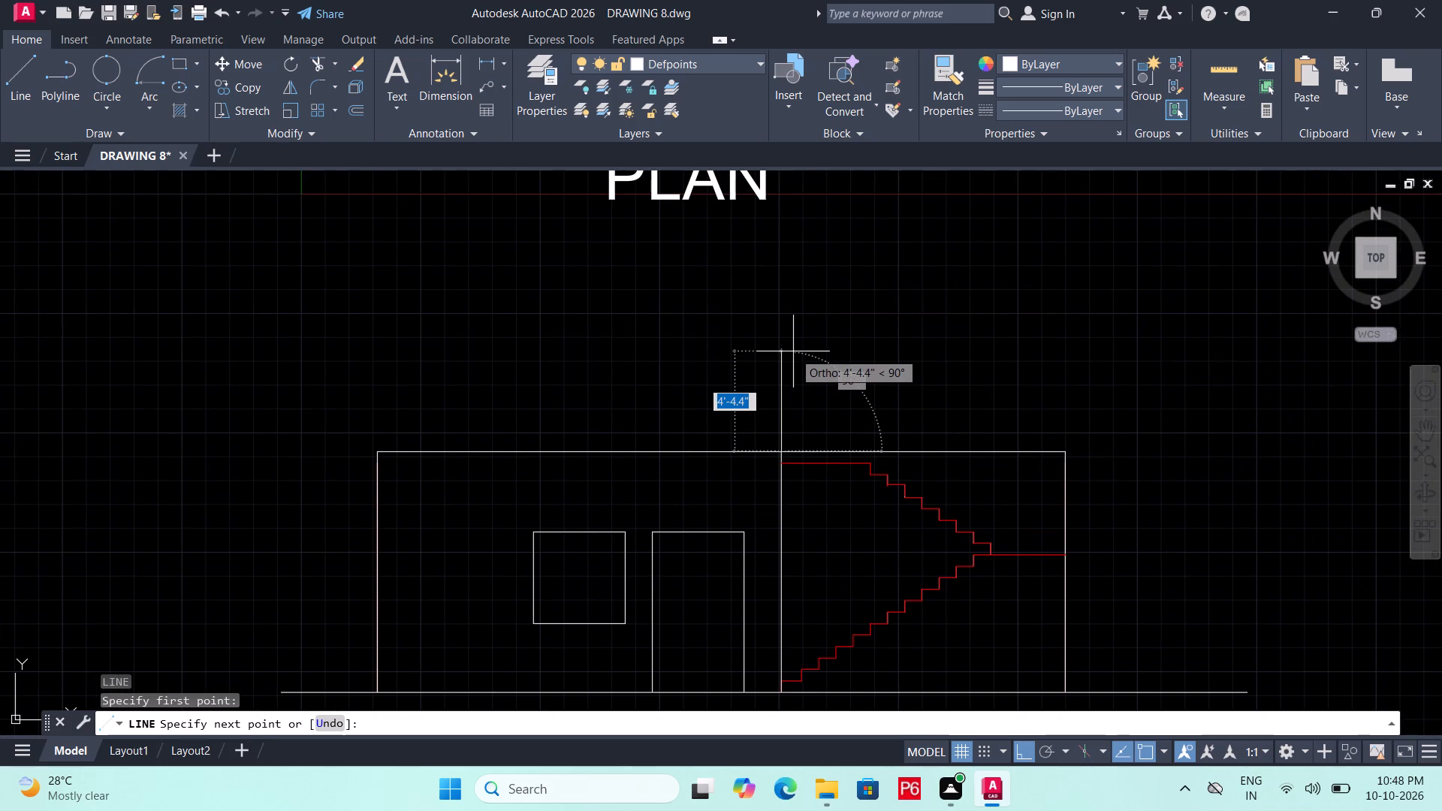
key(6)
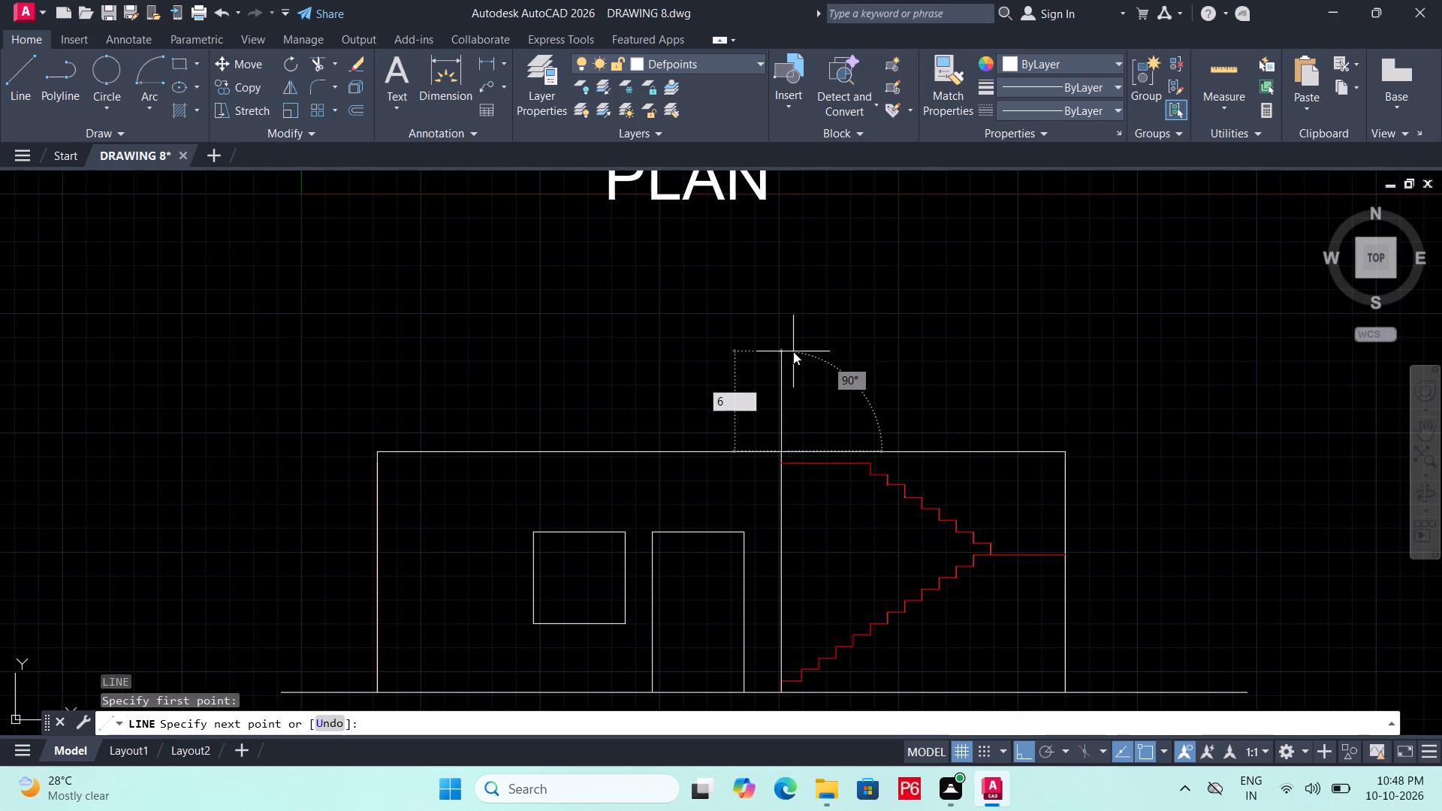
key(apostrophe)
key(Return)
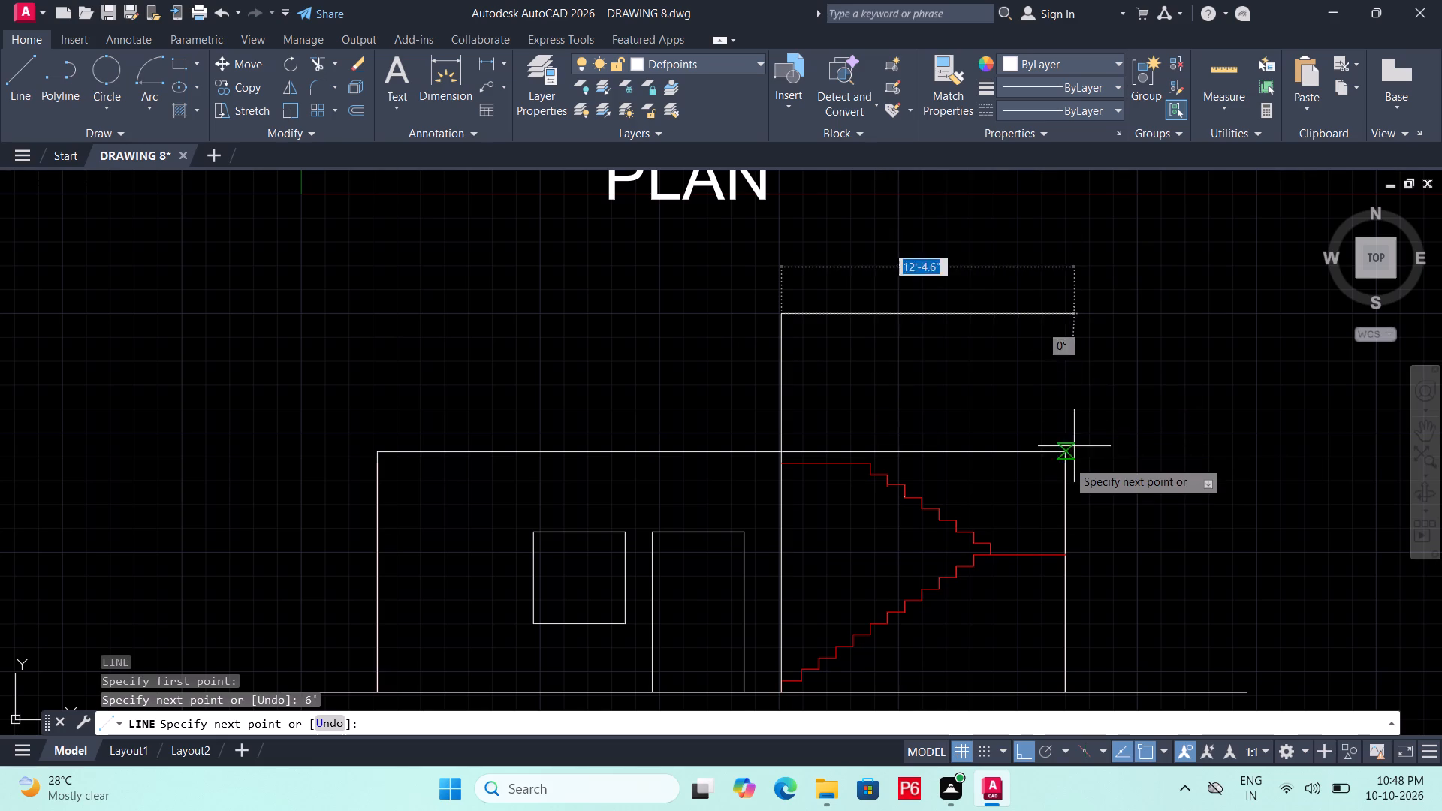
click(1069, 308)
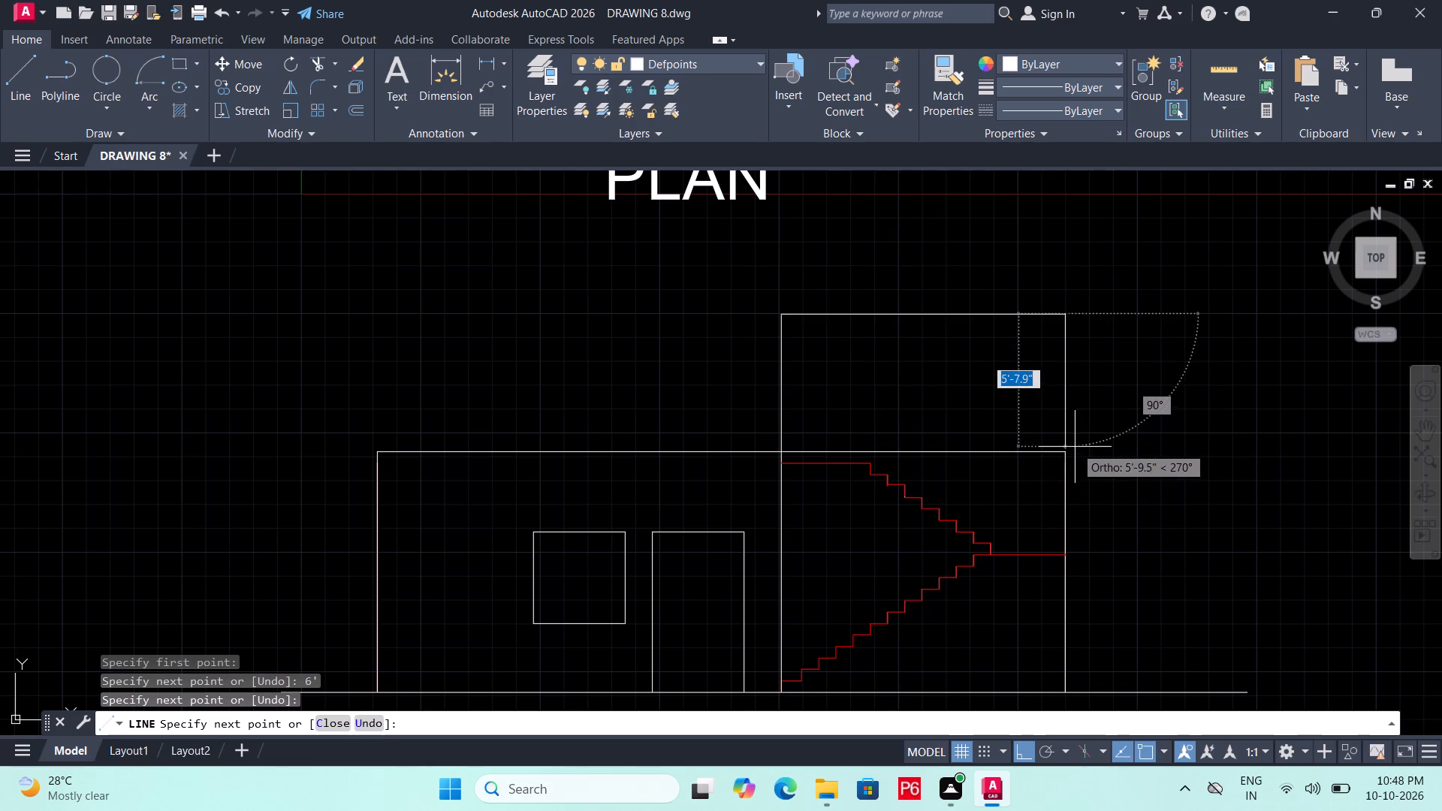
click(1073, 451)
key(Escape)
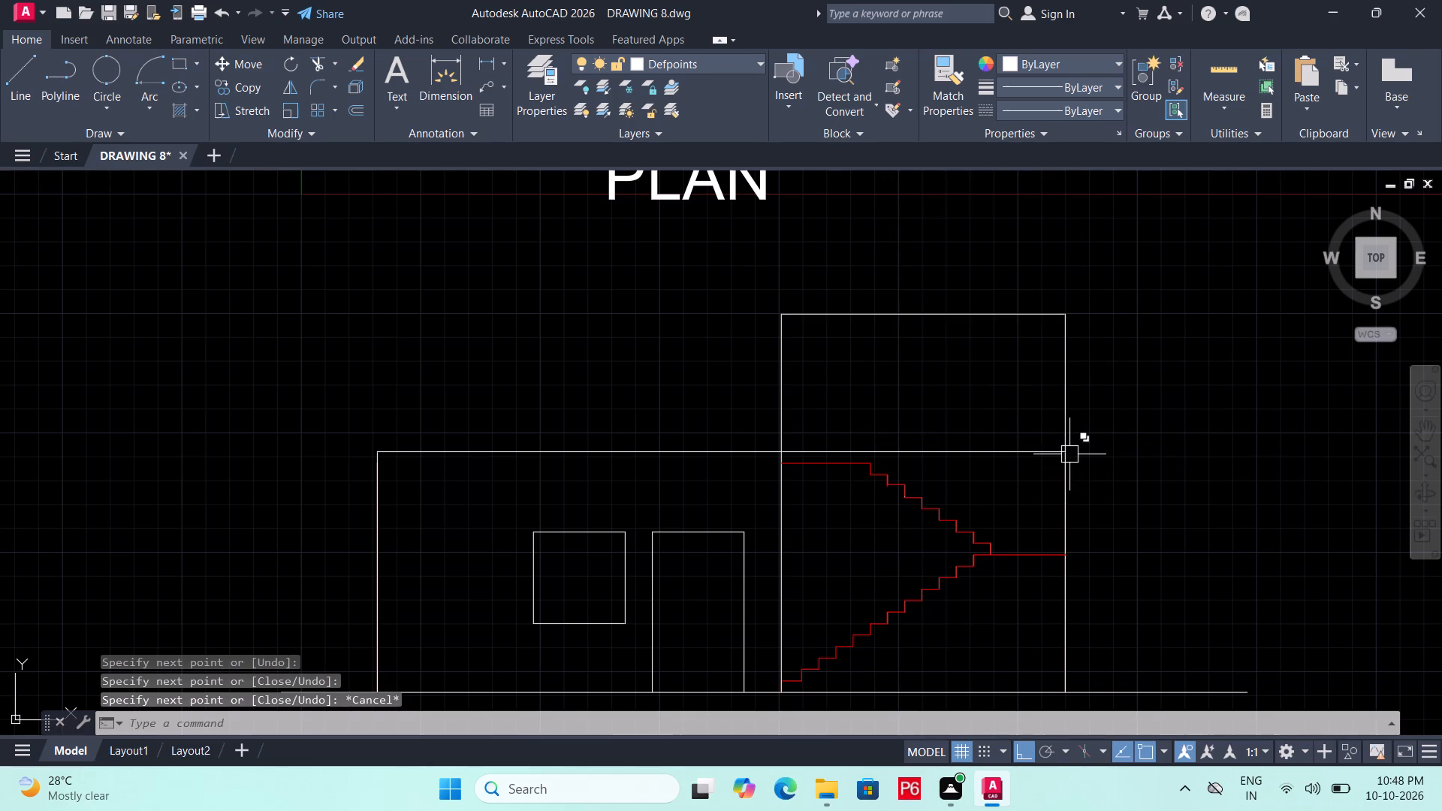
key(ctrl+s)
key(ctrl+s)
Examine both staircase flights and the outline above them in the elevation, saving the drawing again.
middle_drag(972, 571, 958, 551)
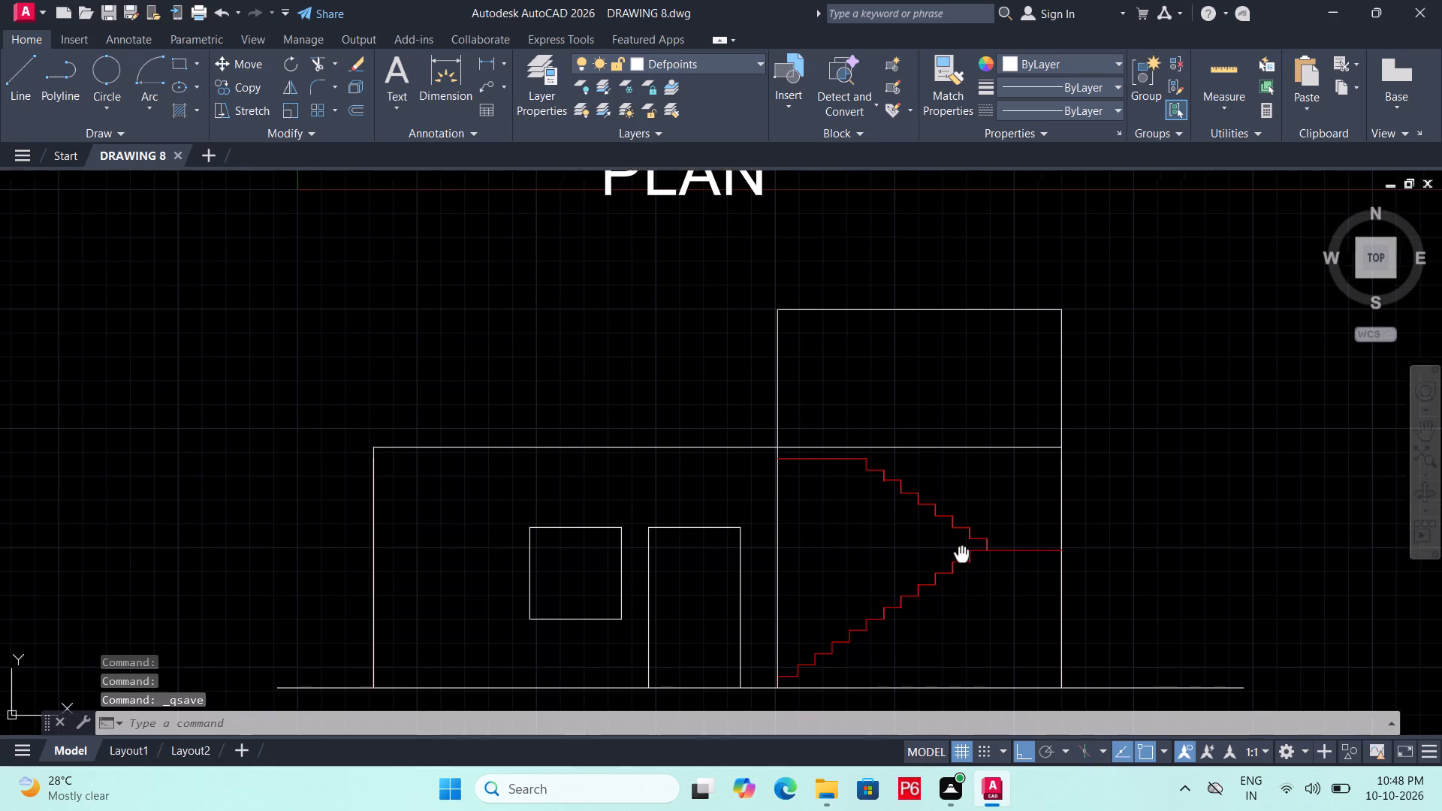
middle_drag(958, 551, 935, 554)
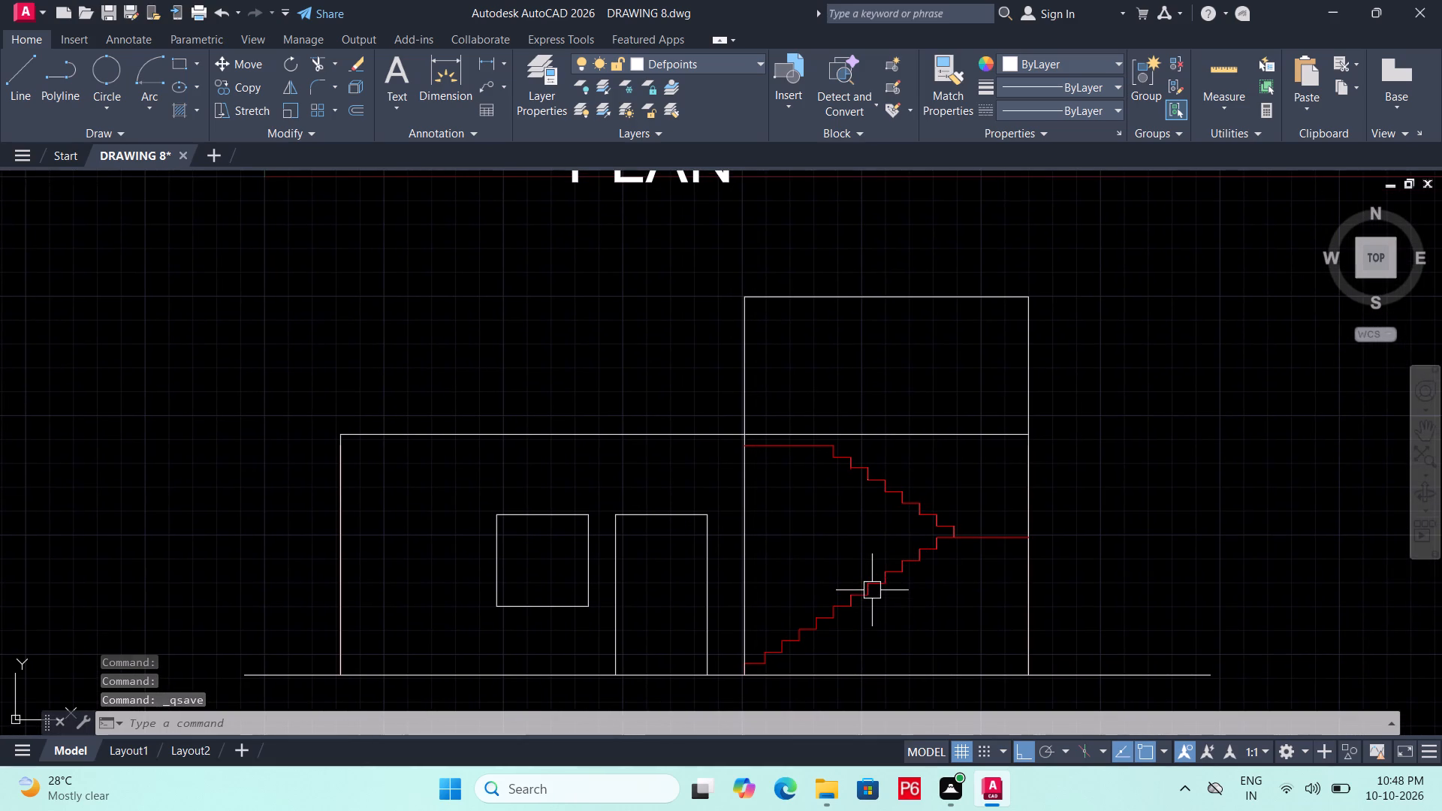
scroll(909, 564, up, 2)
middle_drag(916, 559, 955, 419)
scroll(955, 431, down, 2)
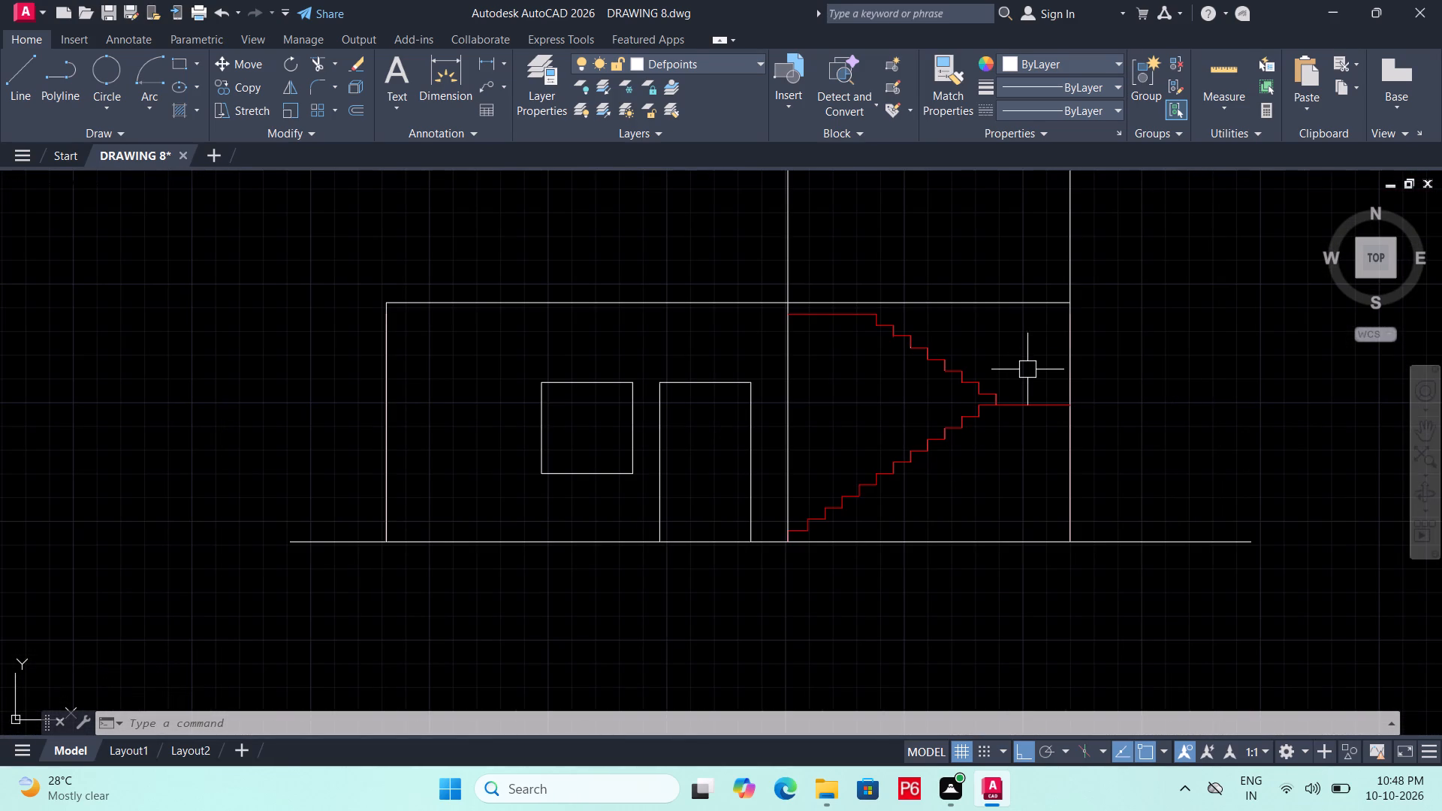
middle_drag(1024, 374, 1019, 448)
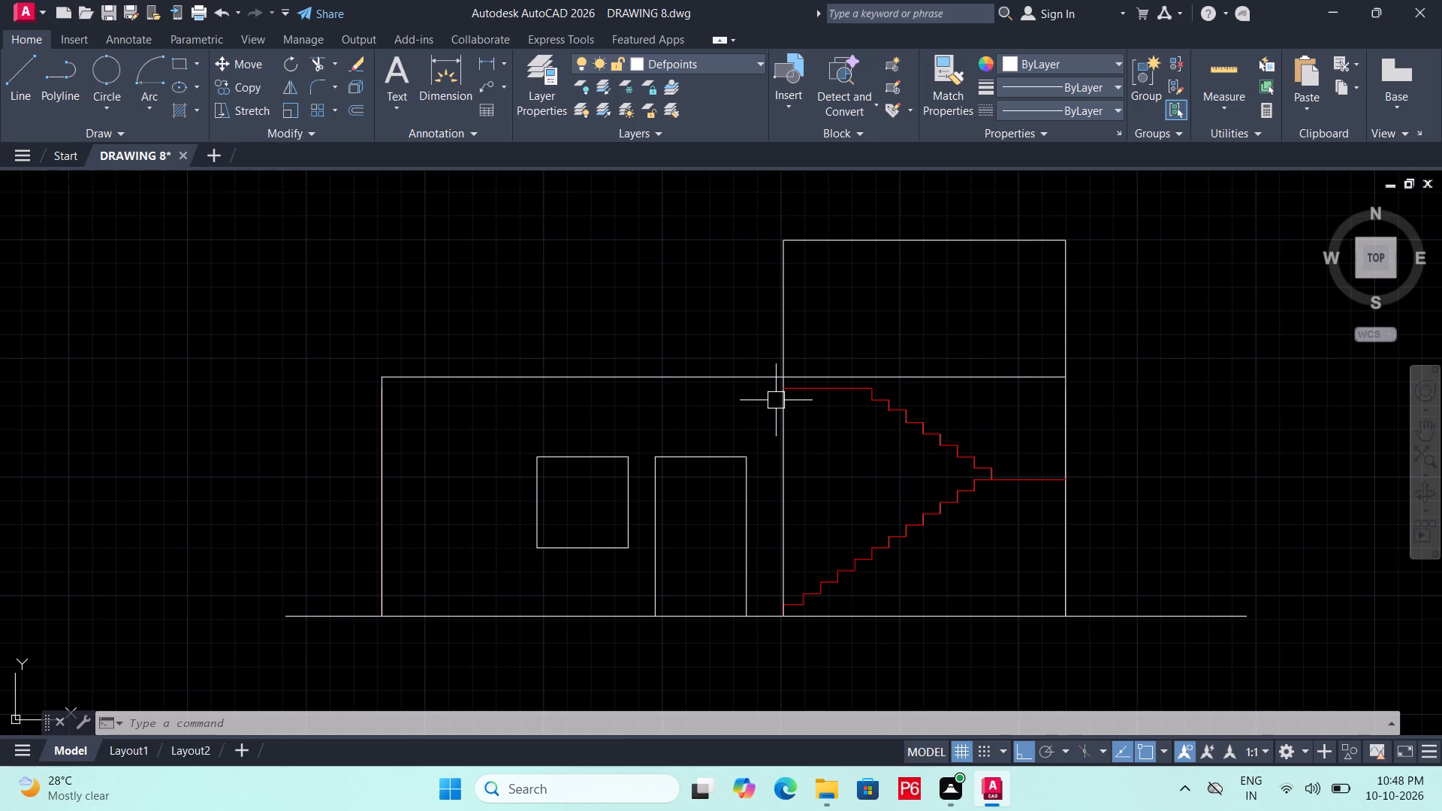
scroll(774, 398, up, 1)
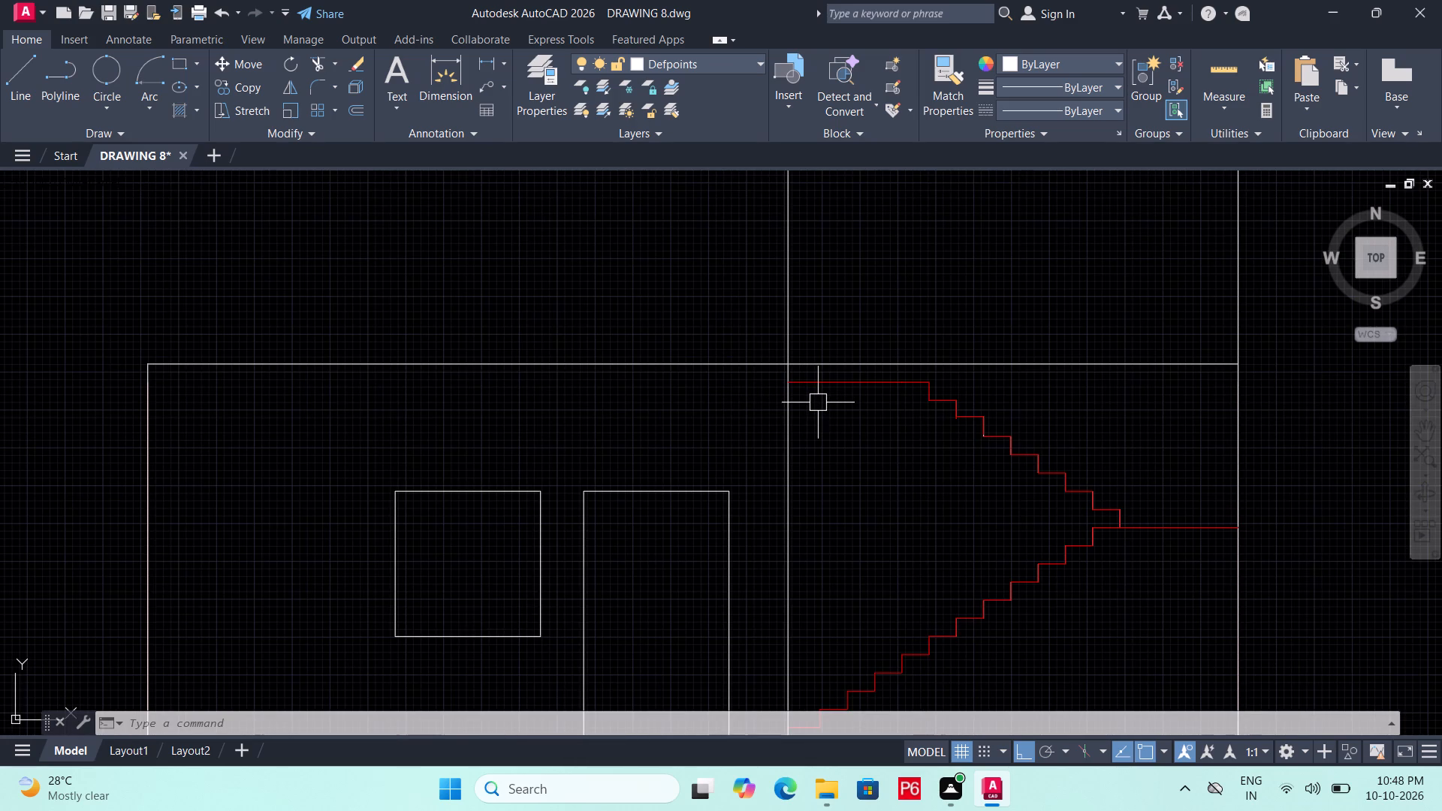
key(ctrl+s)
key(ctrl+s)
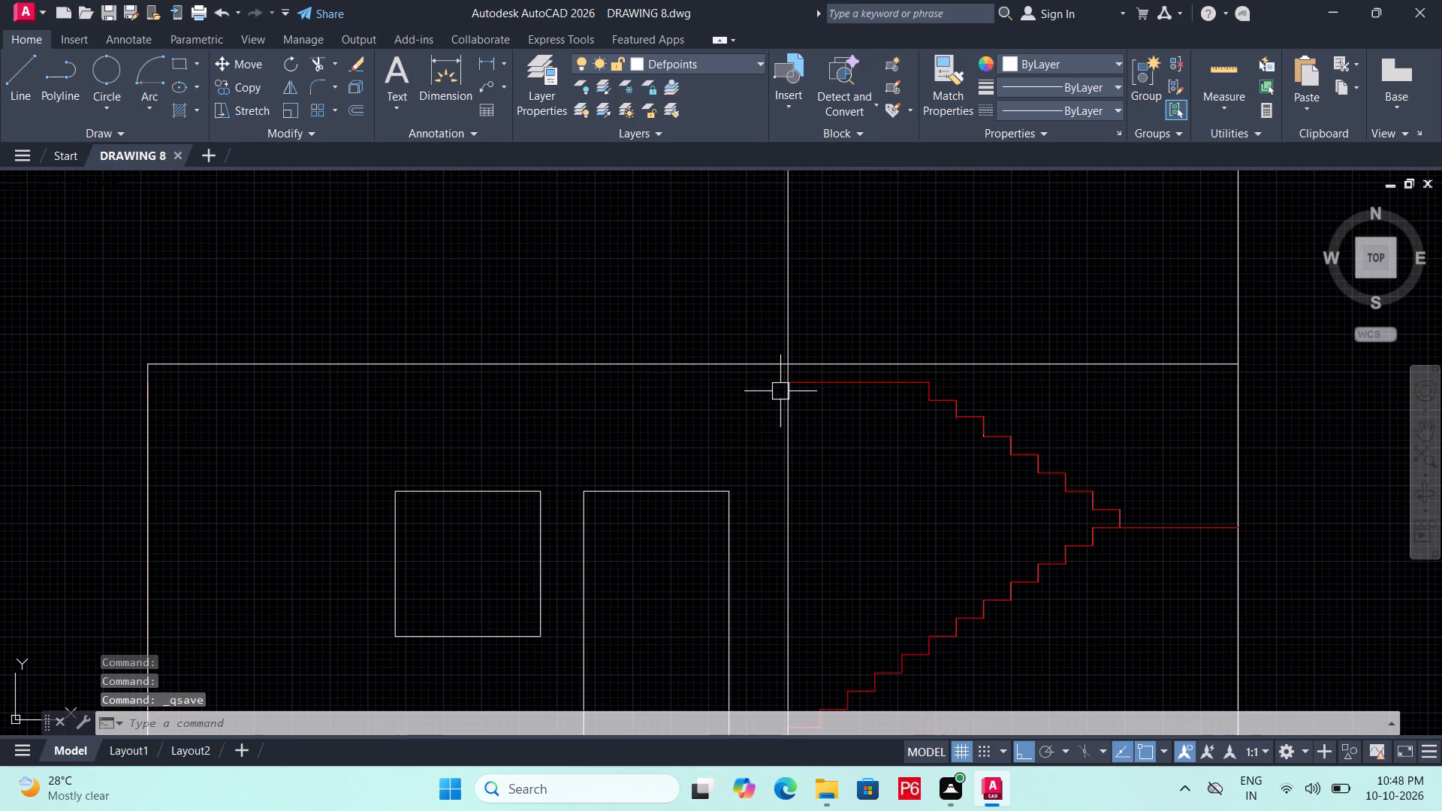
scroll(799, 454, down, 1)
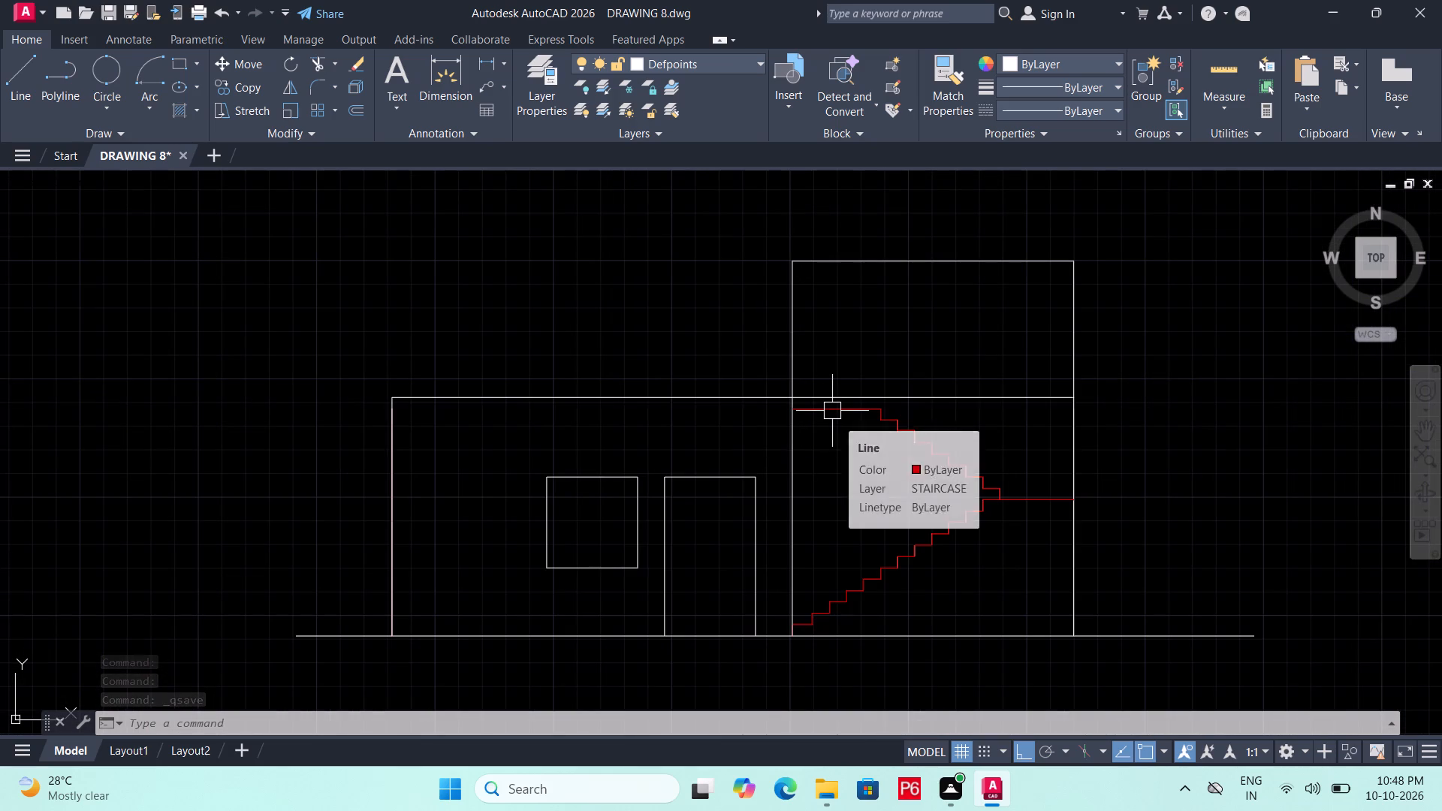
middle_drag(897, 500, 894, 457)
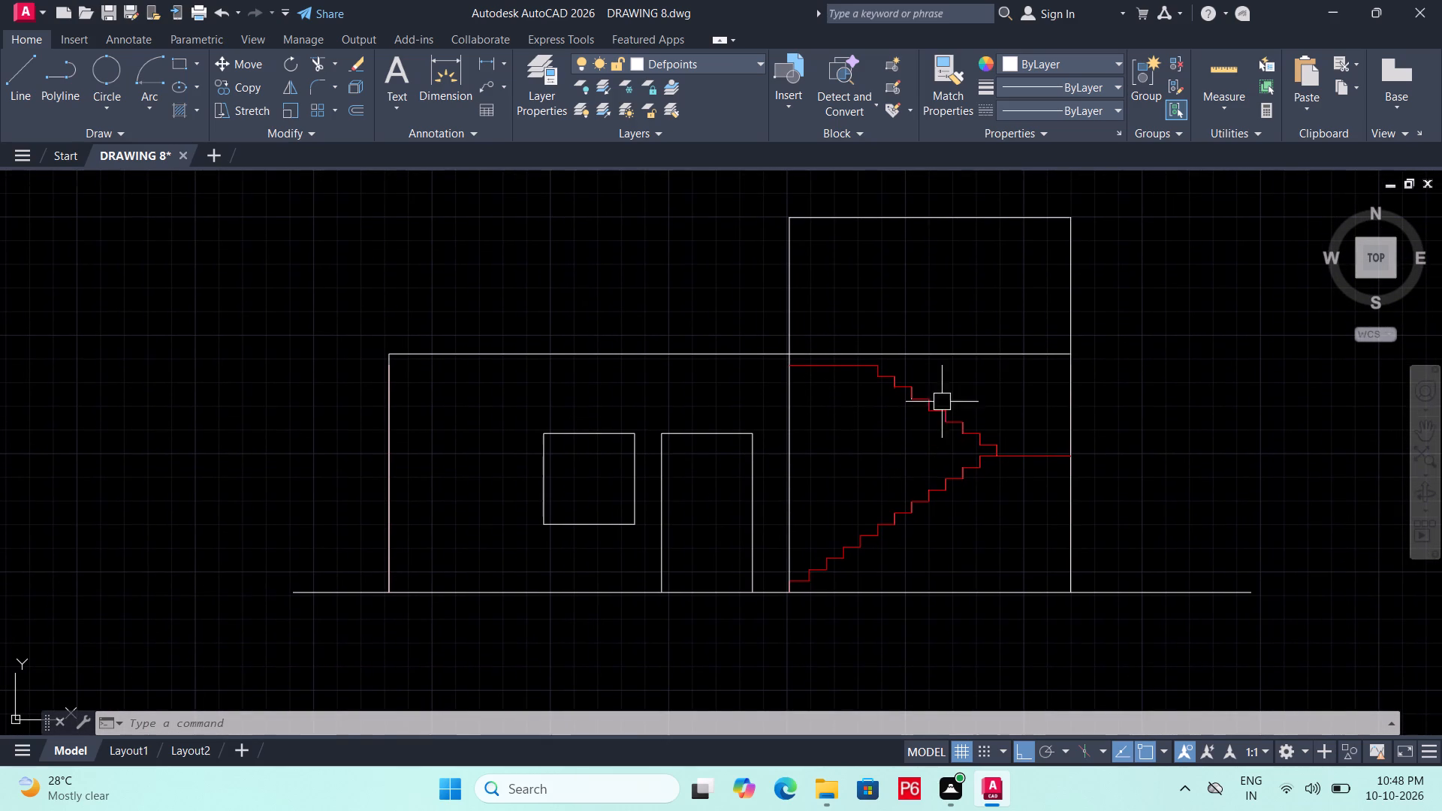
middle_drag(1012, 372, 1014, 389)
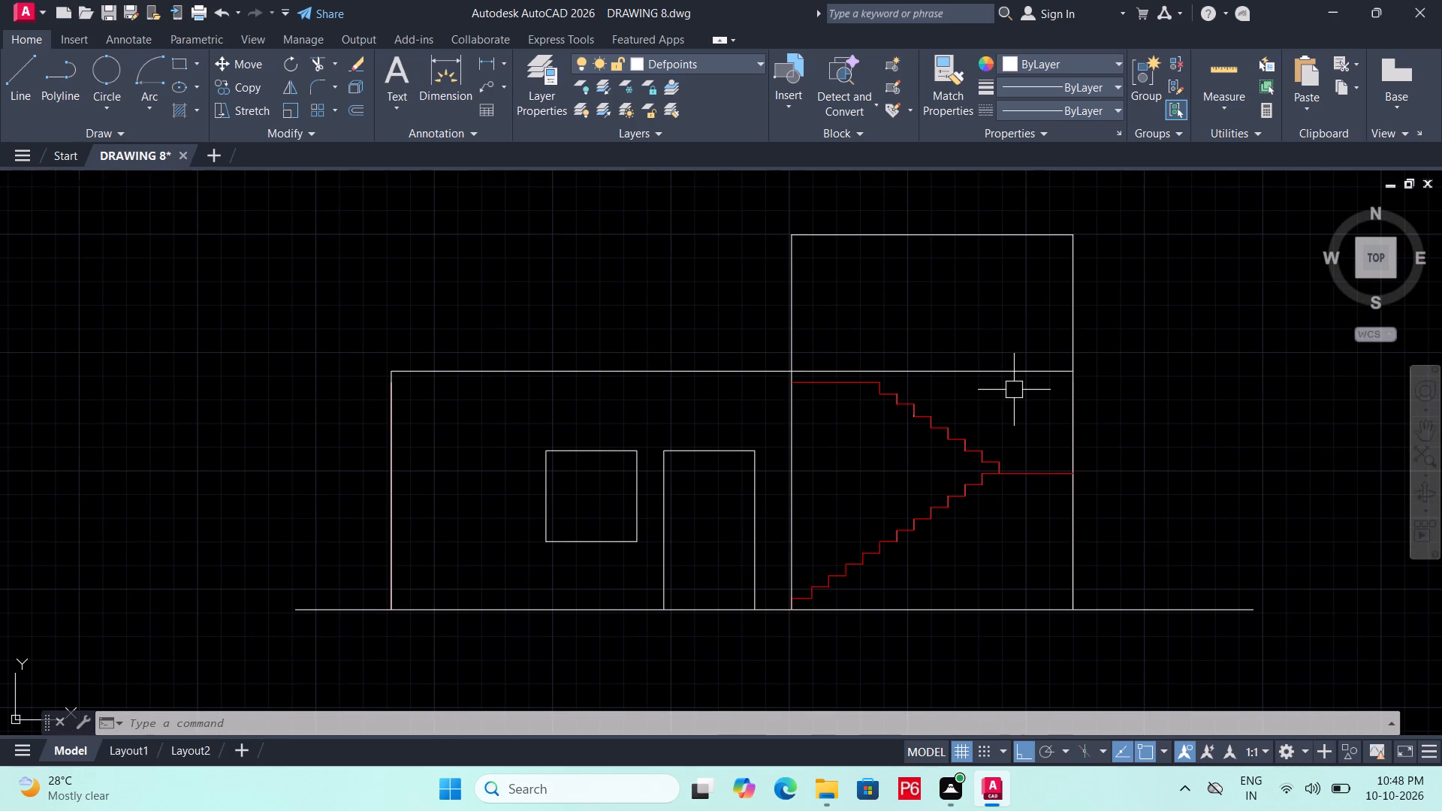
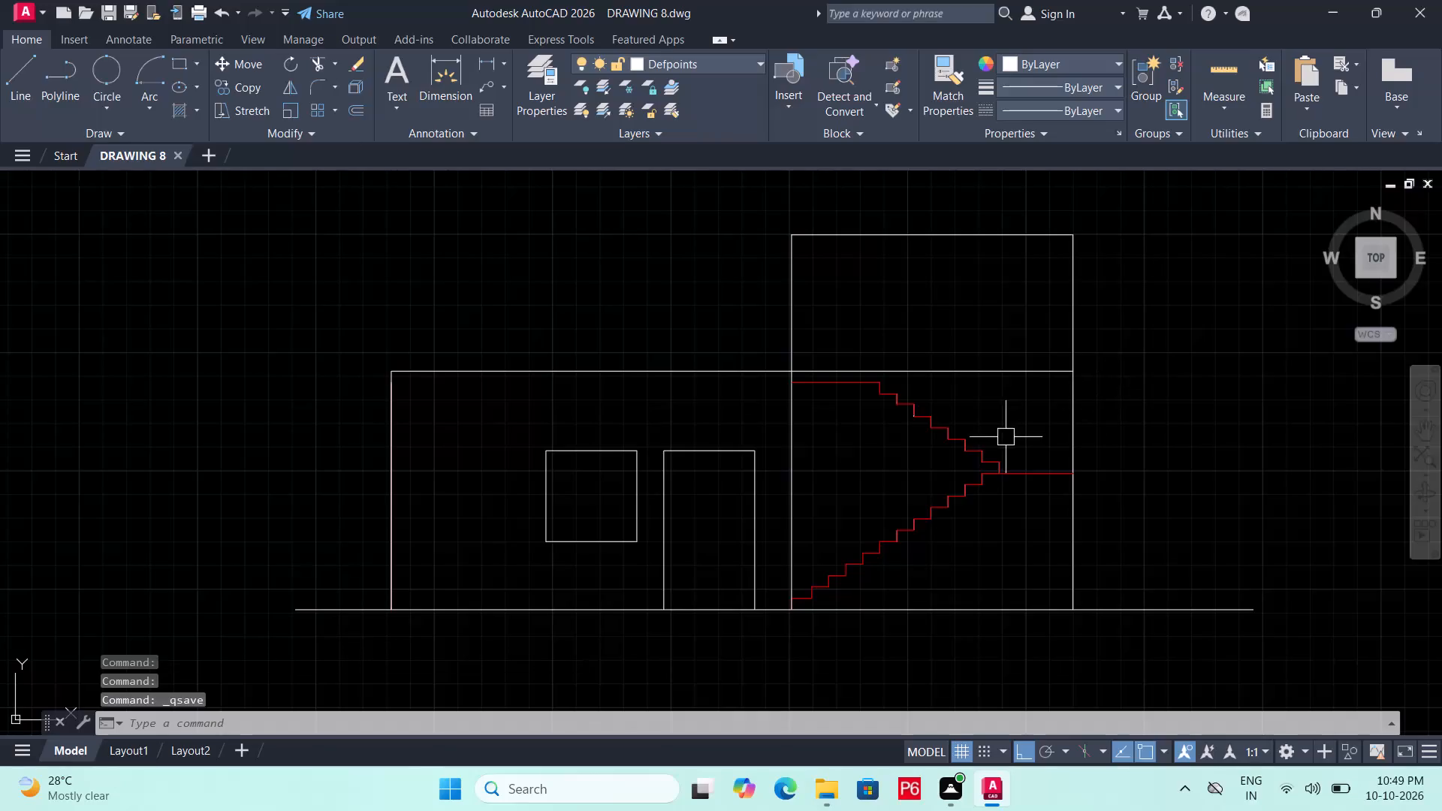
Offset the roof line of the front elevation 3' upward as the parapet top line.
middle_drag(955, 448, 1018, 444)
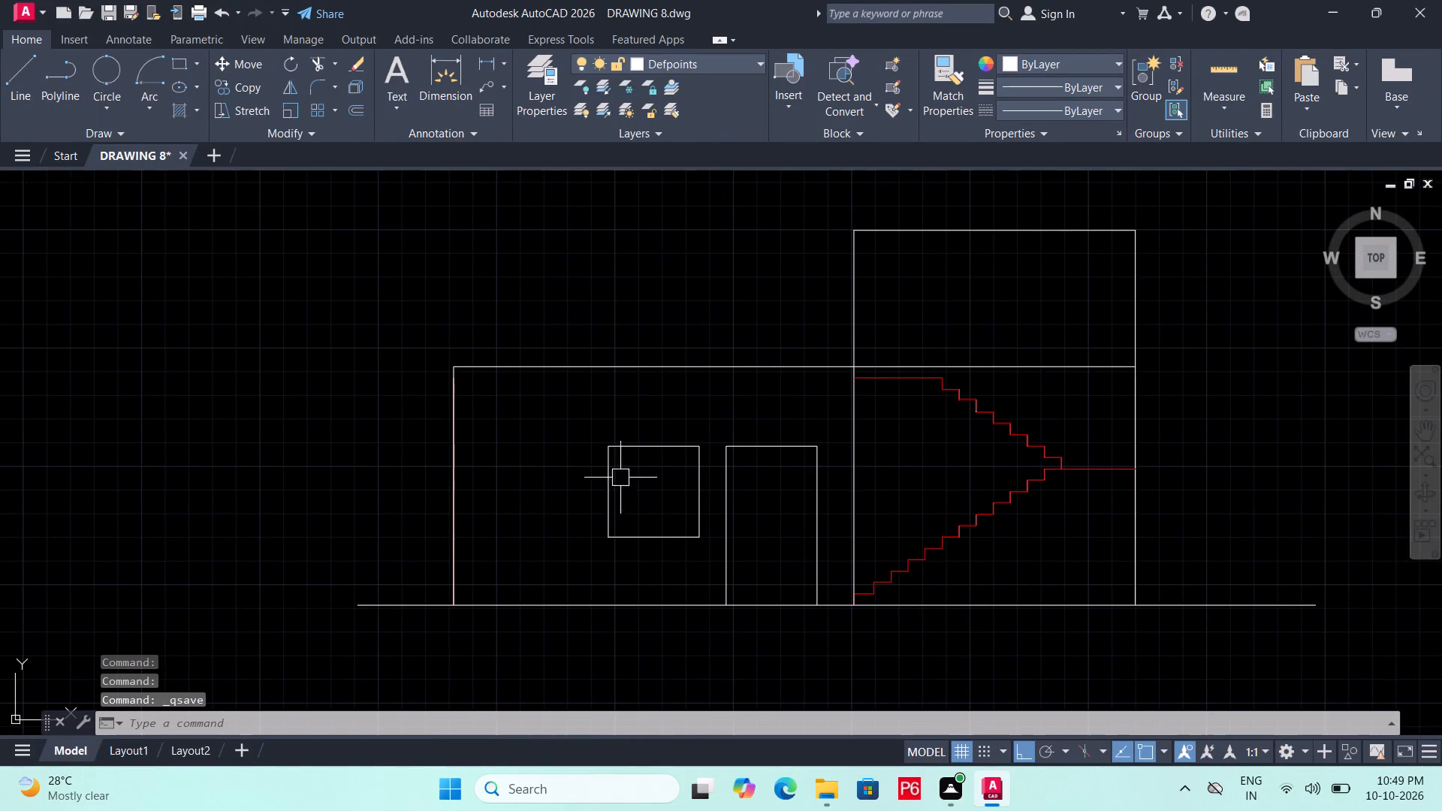
key(Escape)
key(Escape)
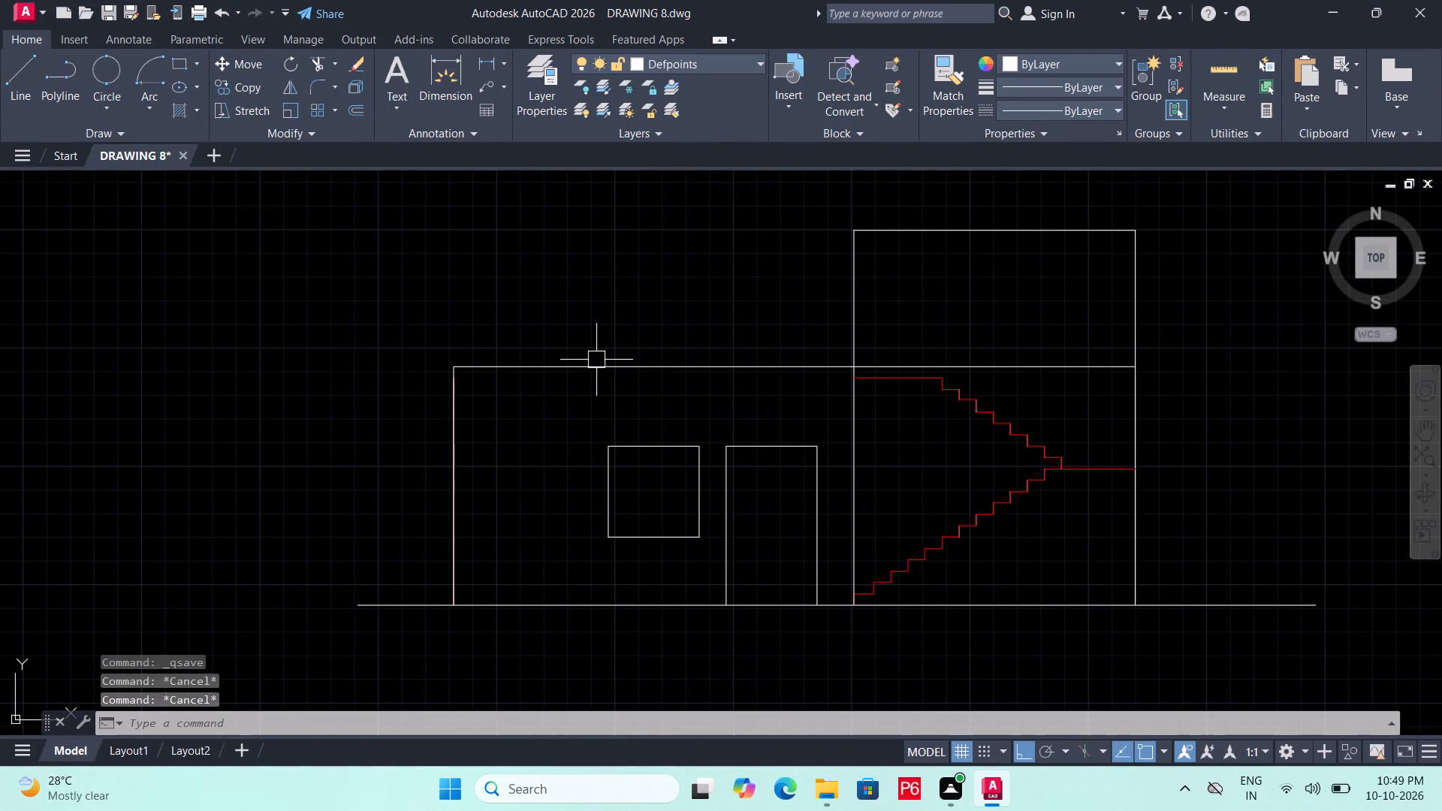
key(l)
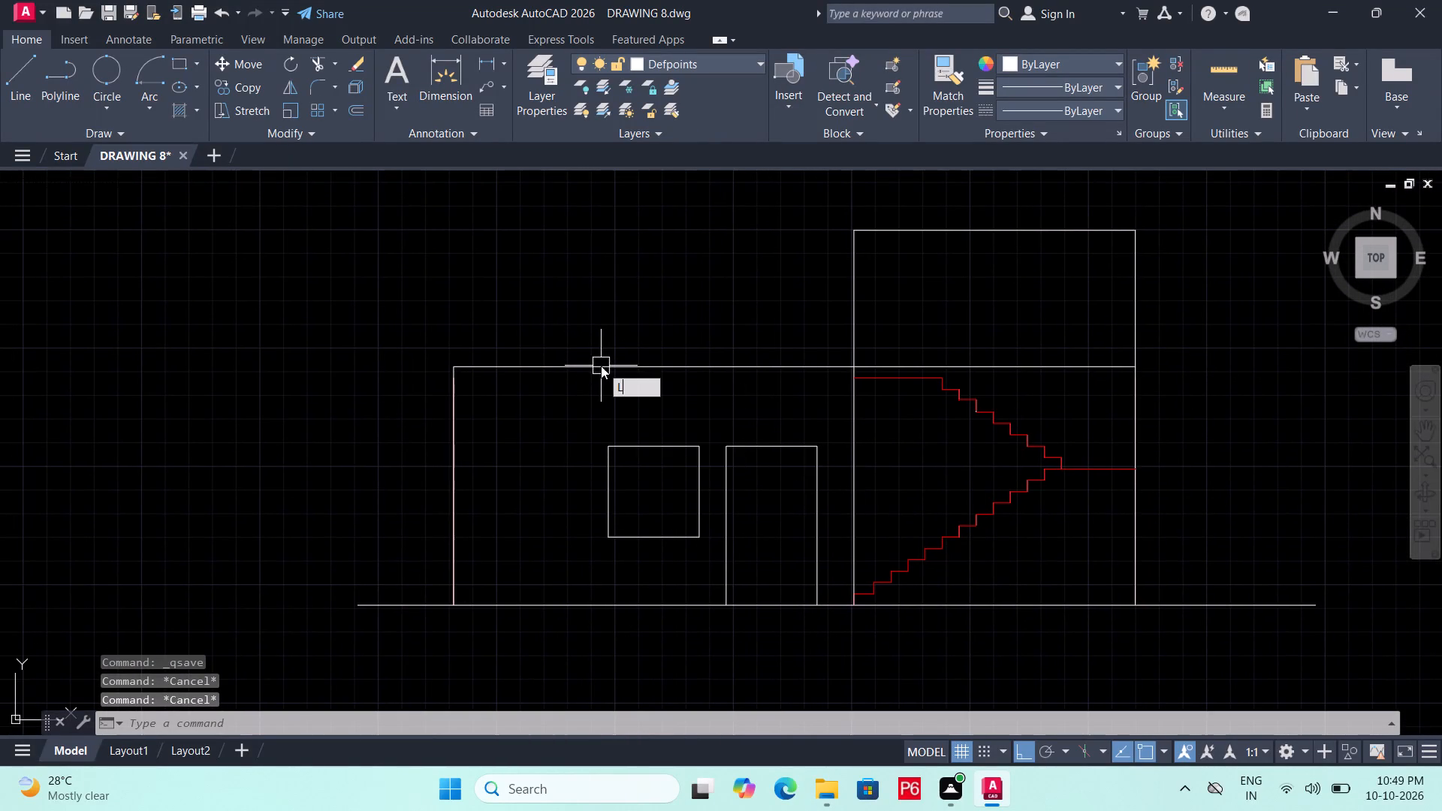
key(Escape)
key(o)
key(Return)
text(3')
key(Return)
click(601, 366)
click(621, 324)
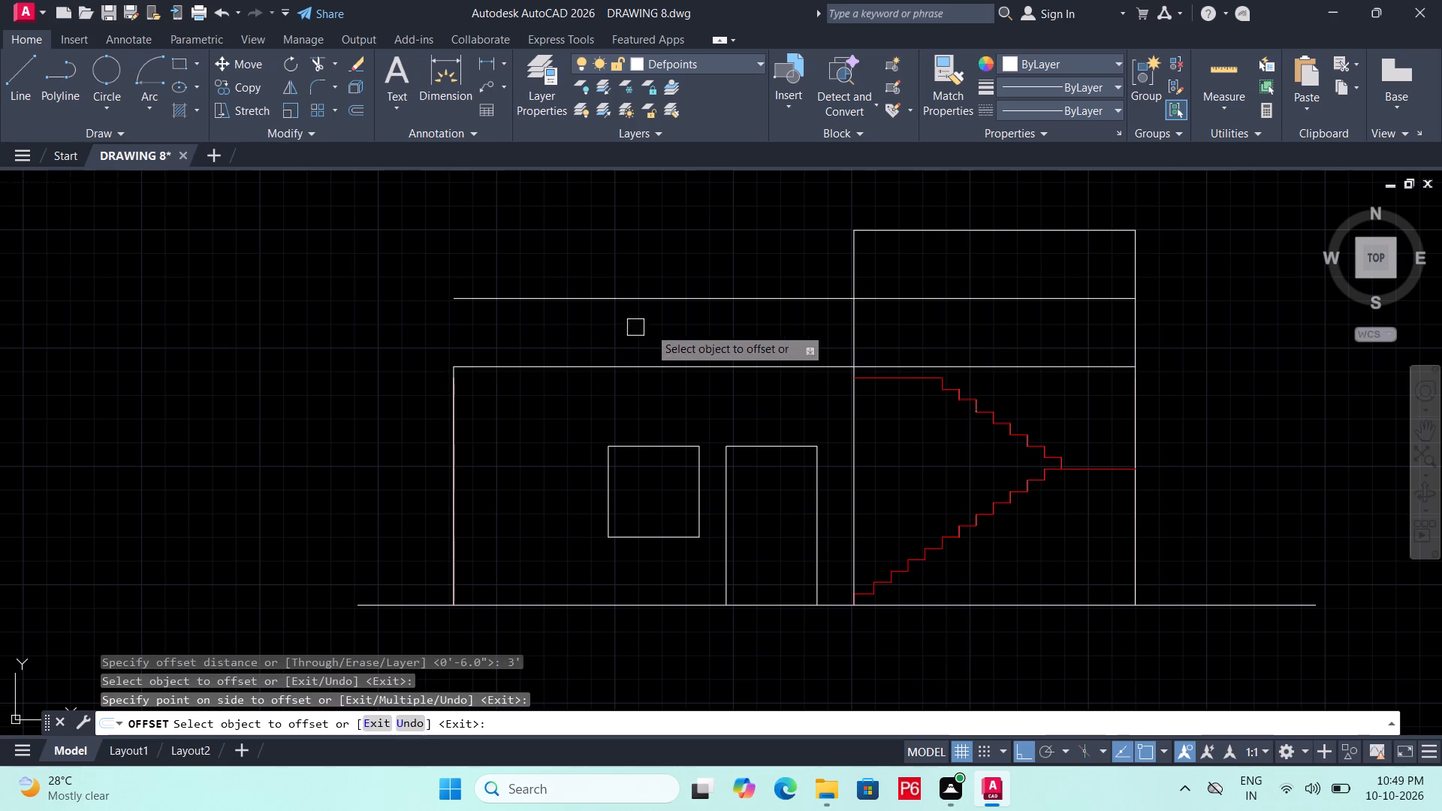
key(Escape)
Trim the part of the parapet top line inside the stair headroom outline, and save the drawing.
text(TR)
key(space)
key(space)
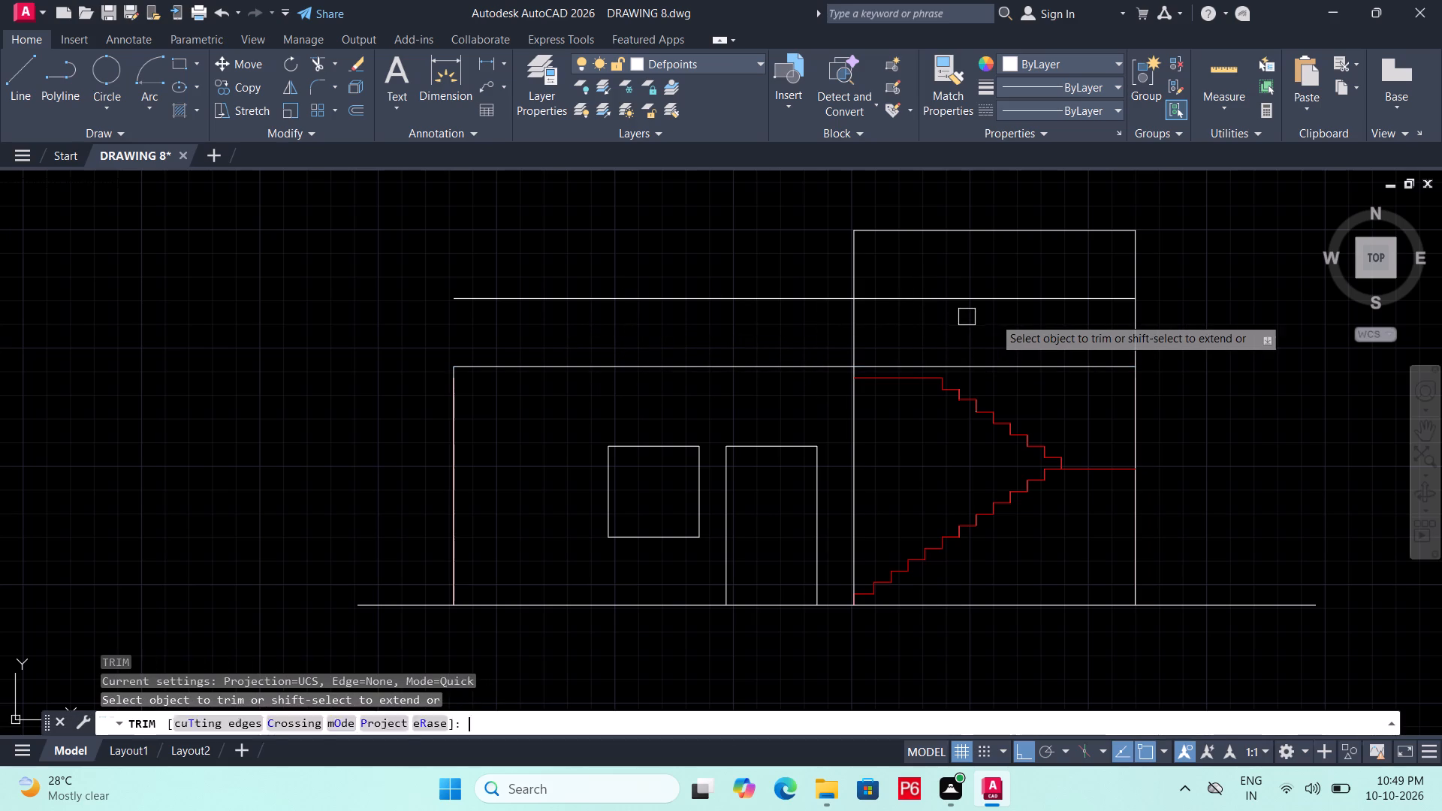
click(1022, 296)
key(ctrl+s)
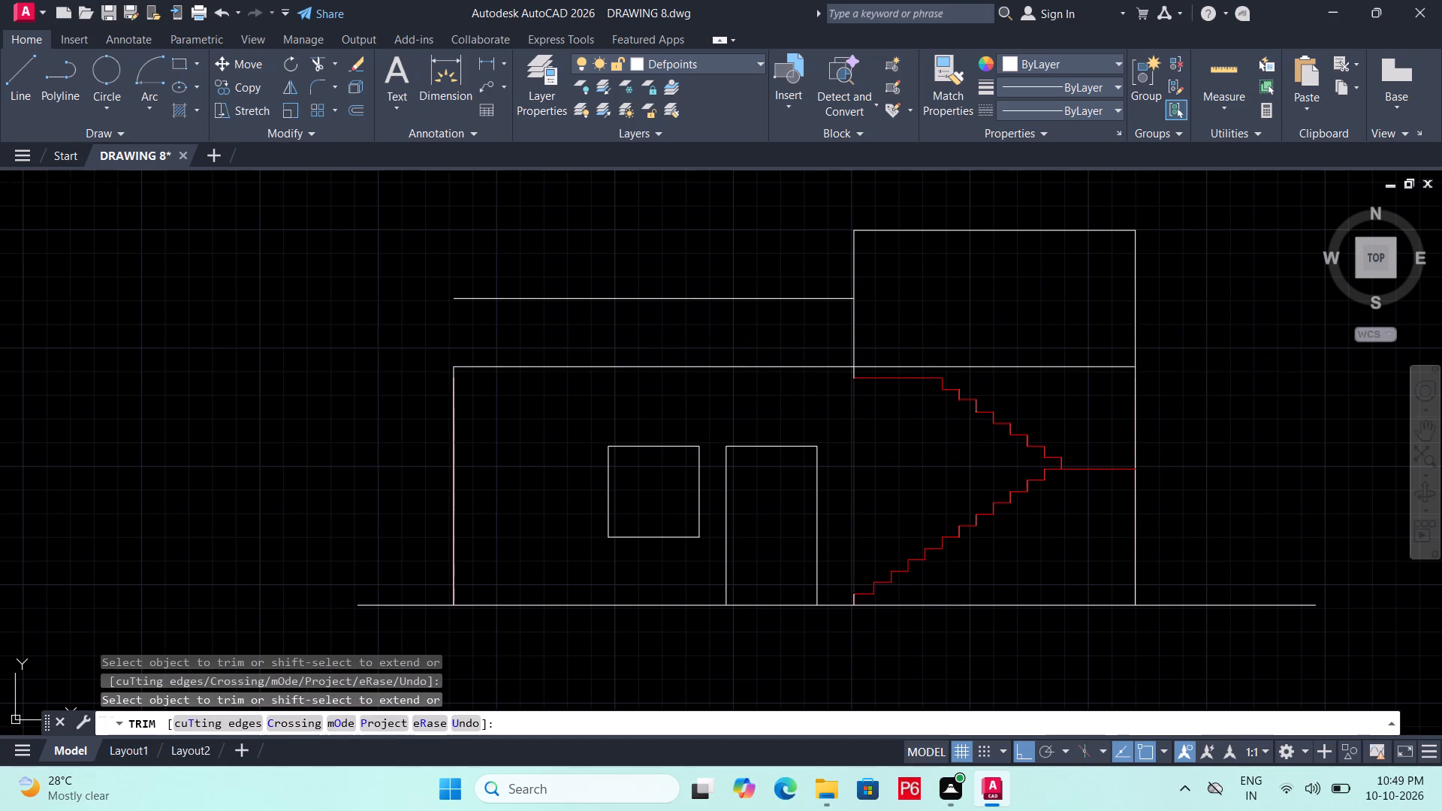
key(ctrl+s)
Extend the elevation's left wall line up to the parapet top line.
text(EX)
key(space)
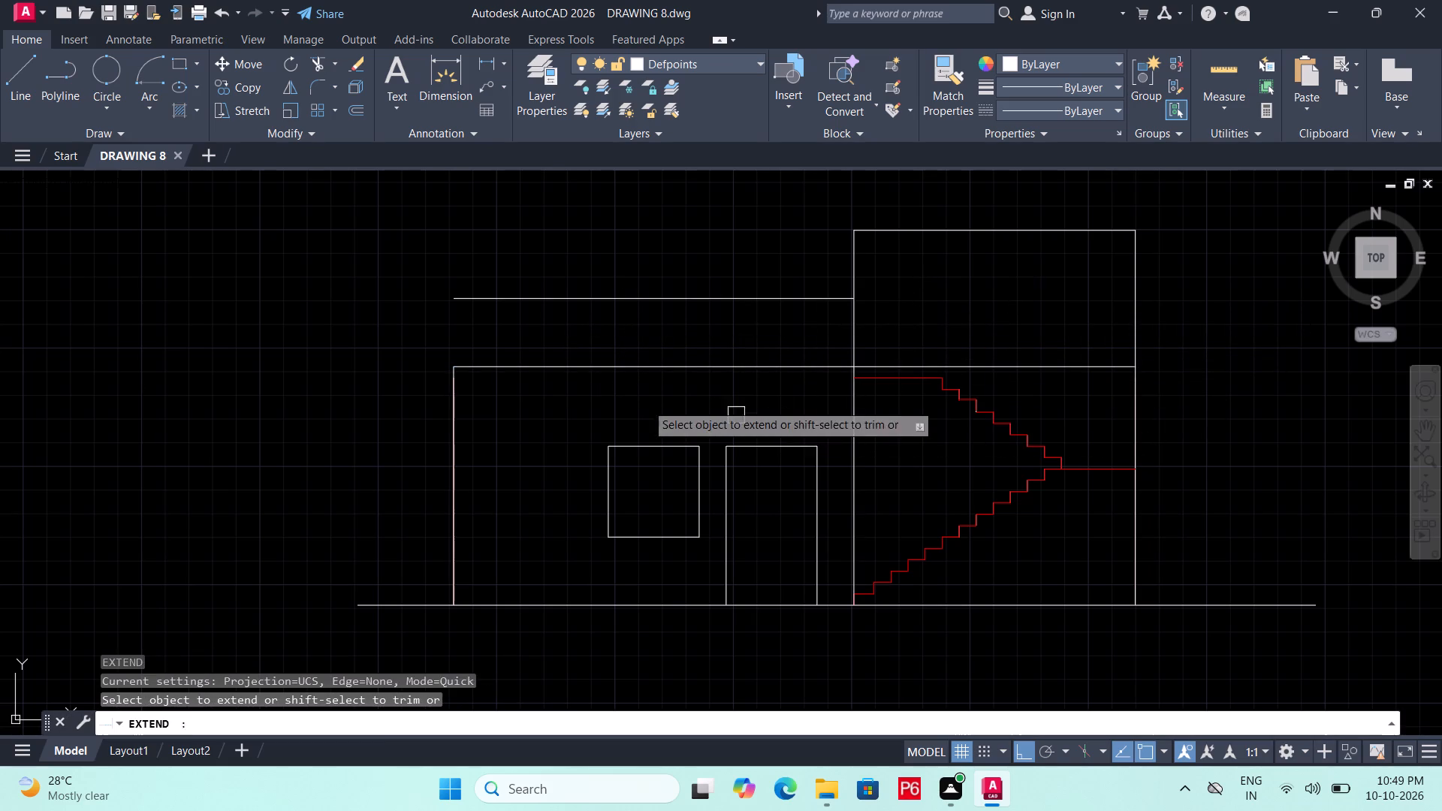
key(space)
double_click(456, 422)
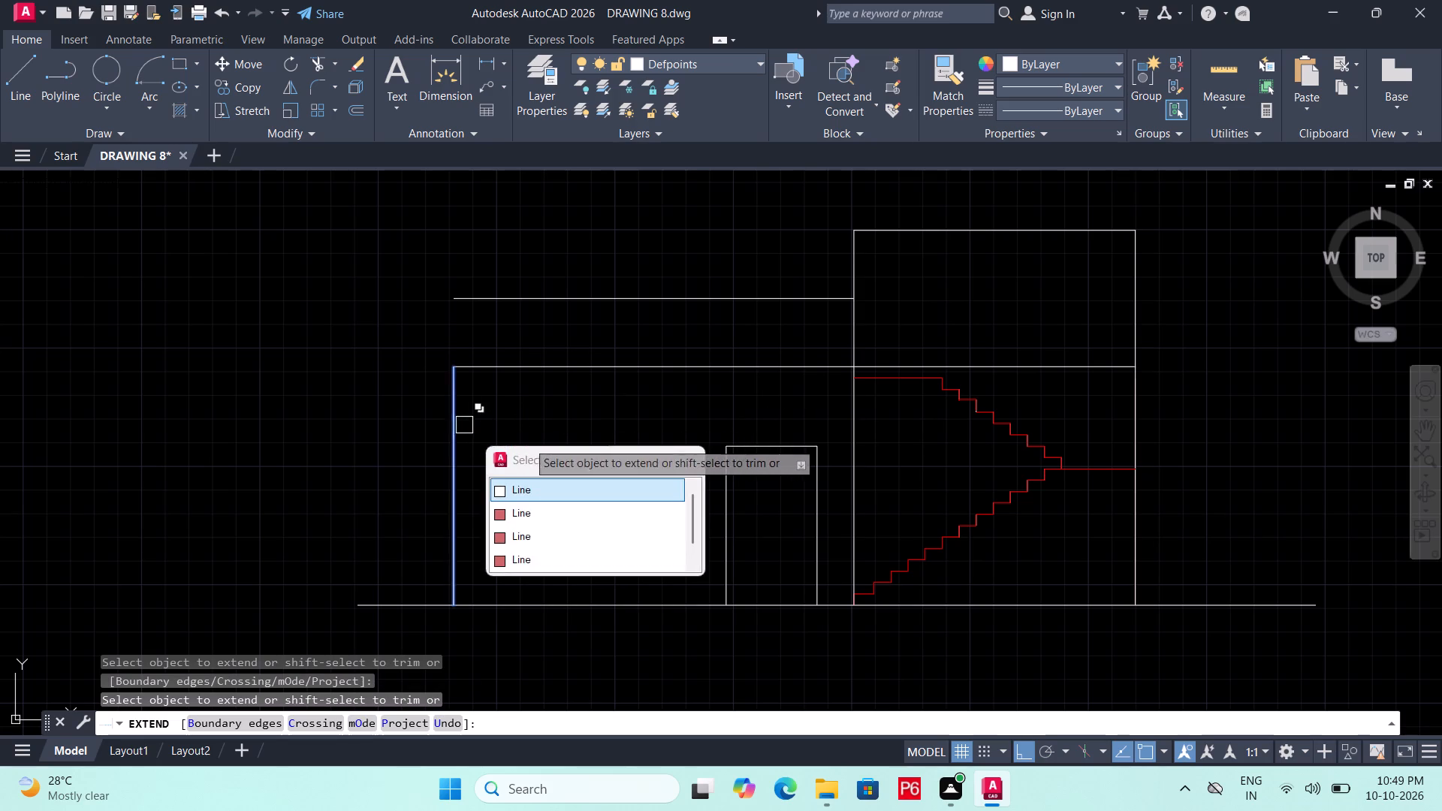
key(Escape)
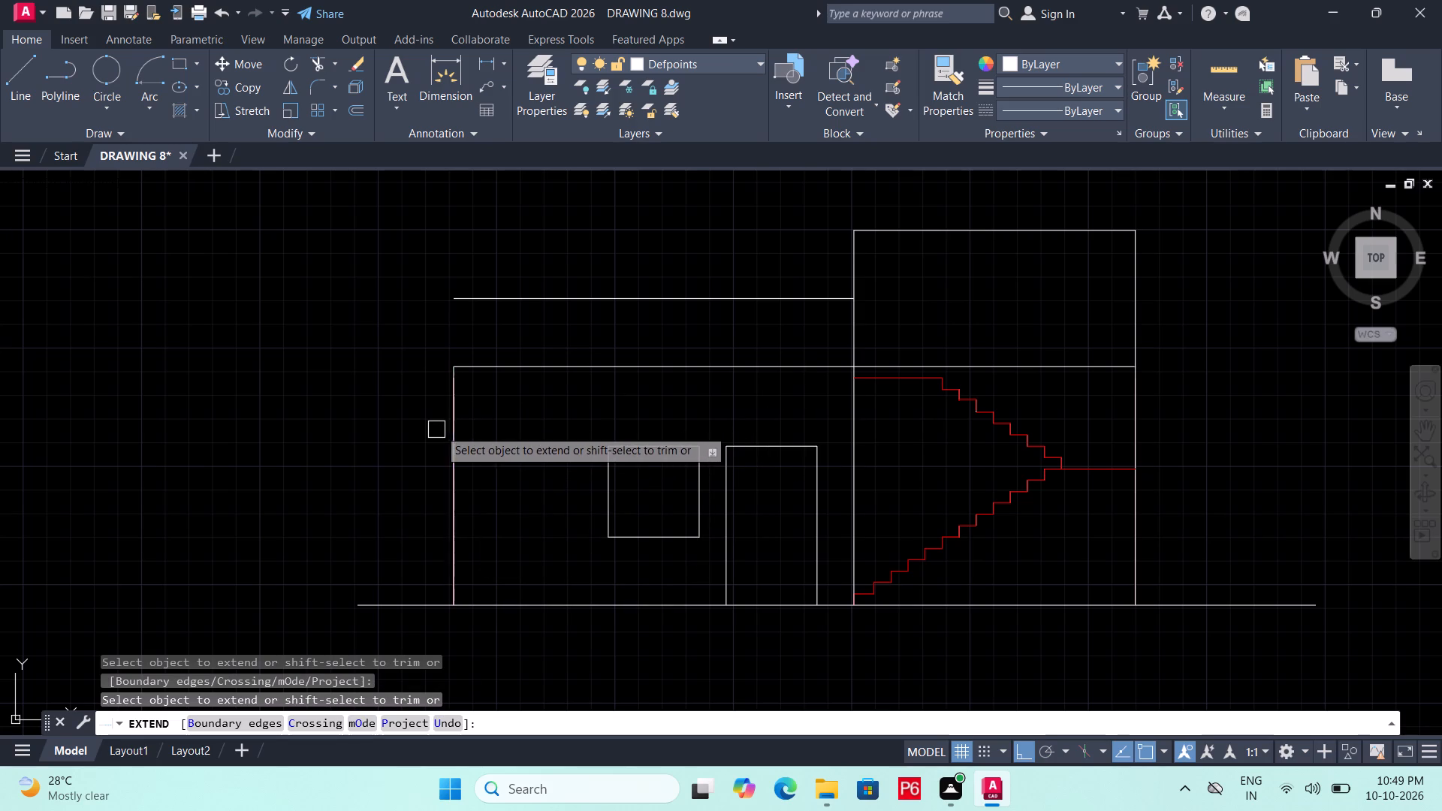
click(439, 428)
click(451, 425)
click(451, 425)
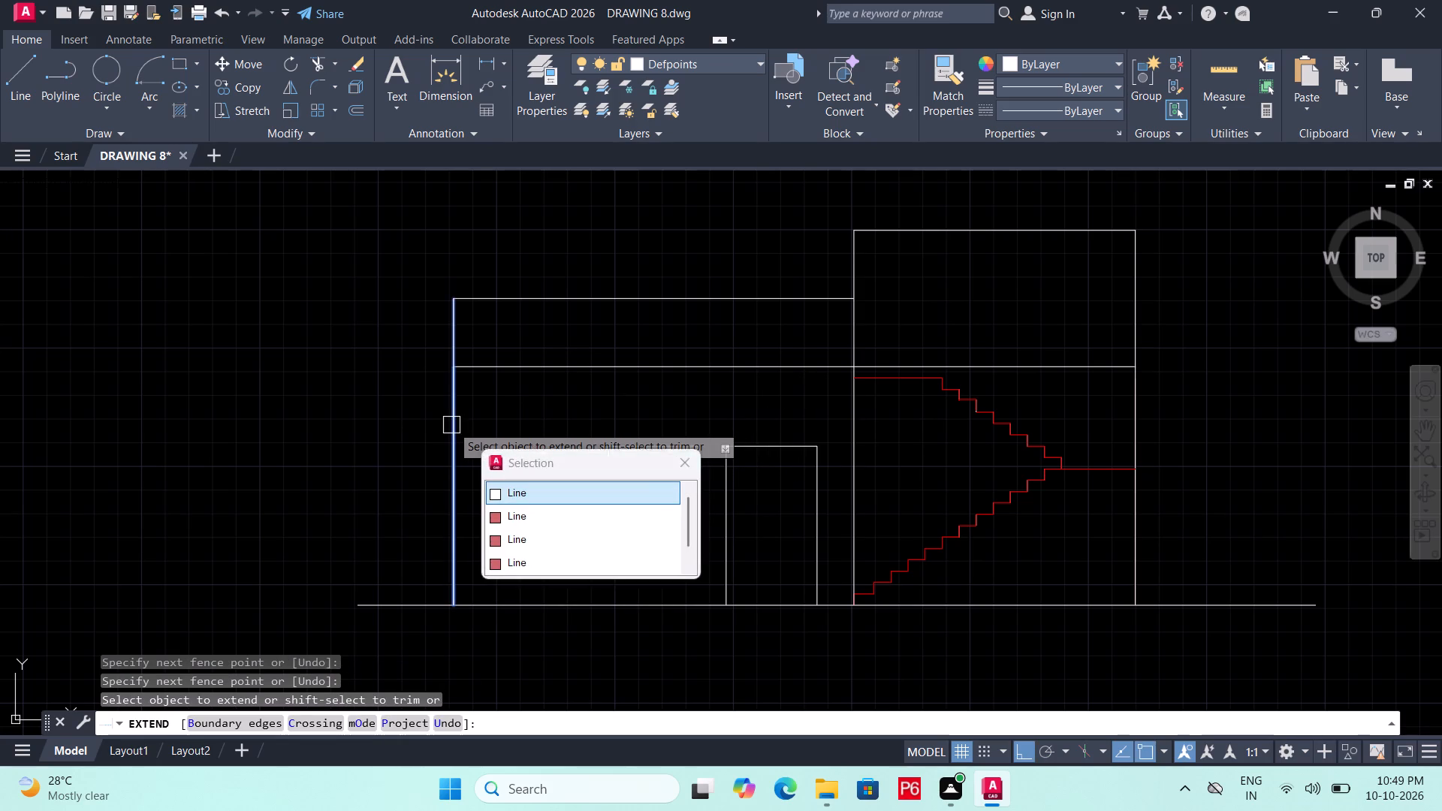
click(520, 497)
key(Escape)
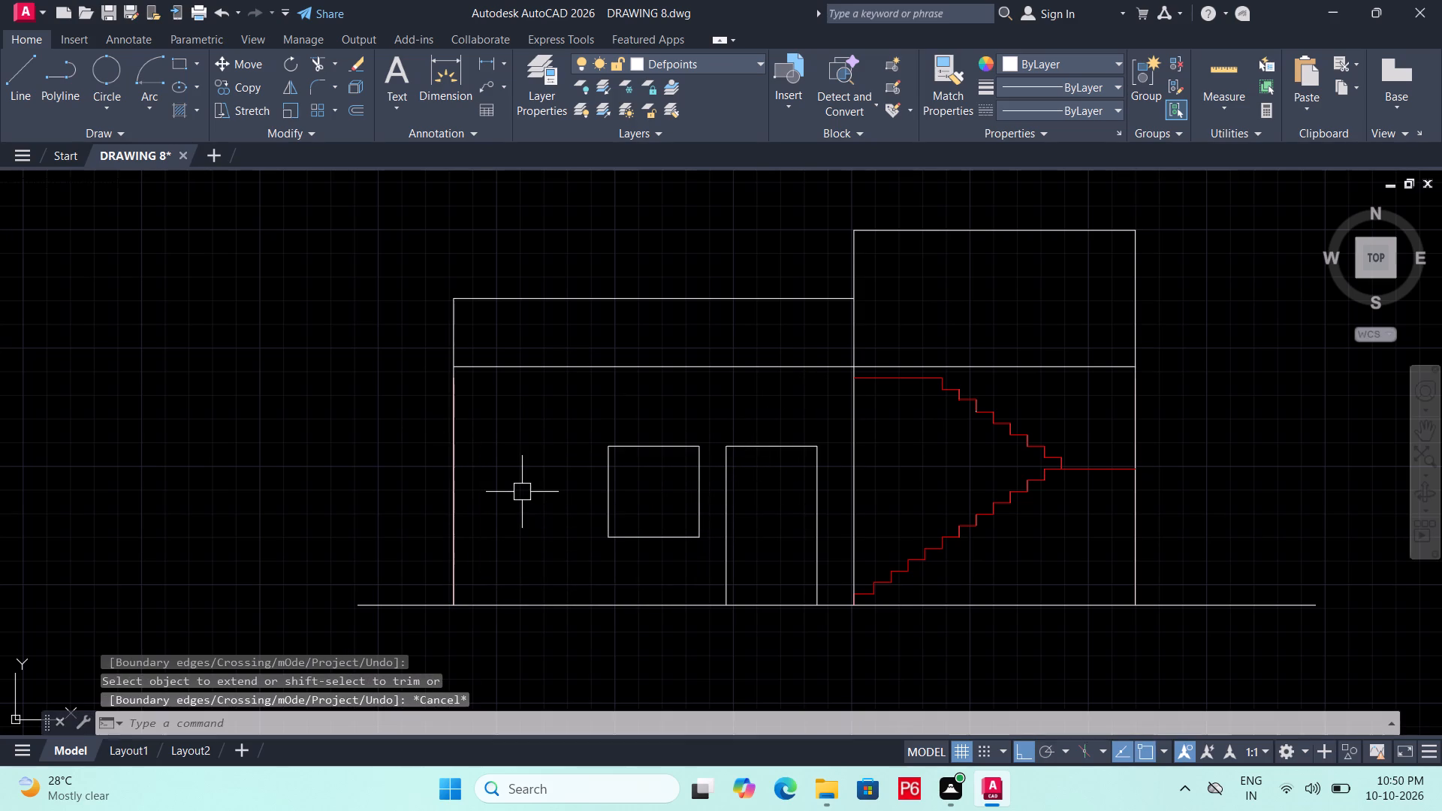
Delete the three shorter red duplicate lines lying under the elevation's left wall line, and save the drawing.
click(448, 477)
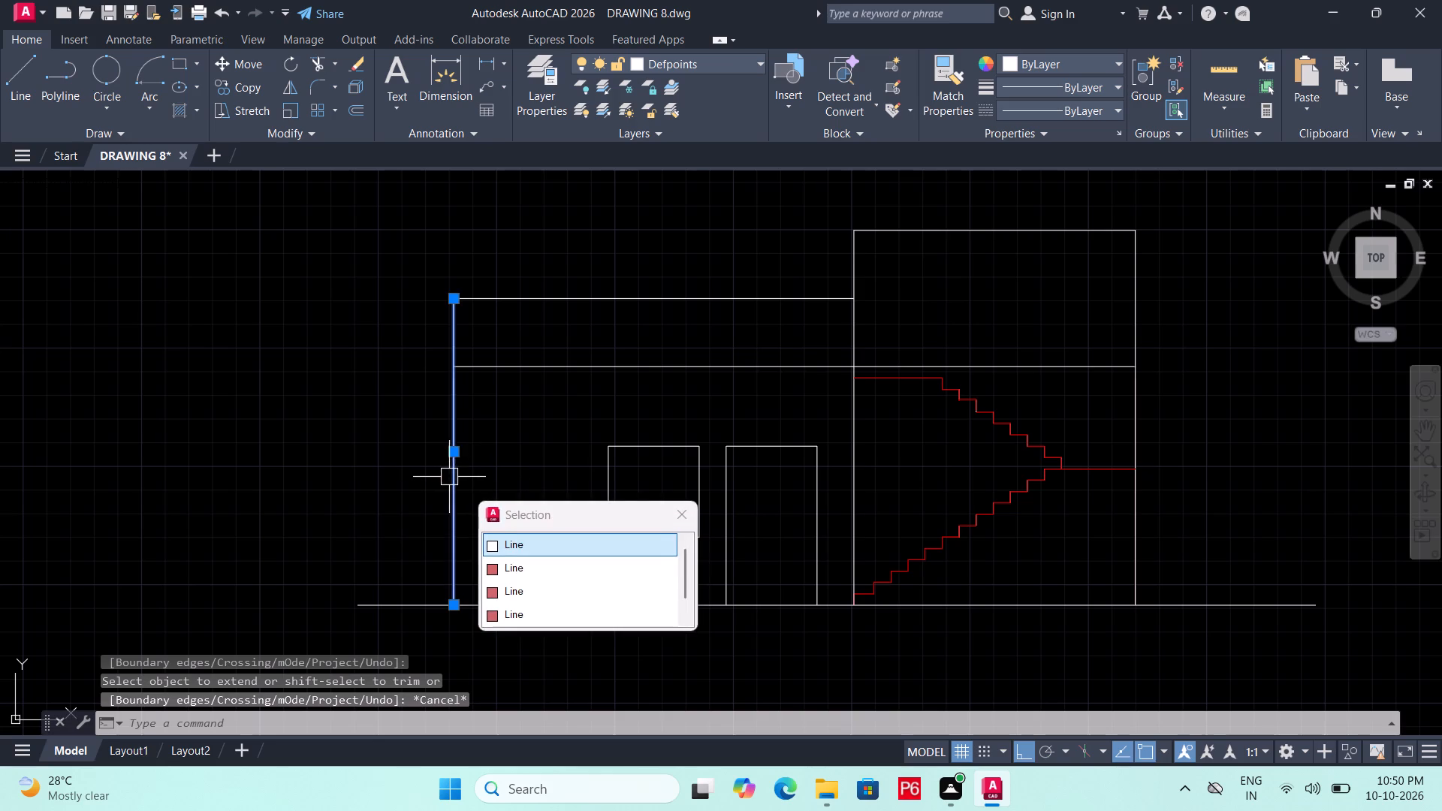
click(521, 570)
key(Delete)
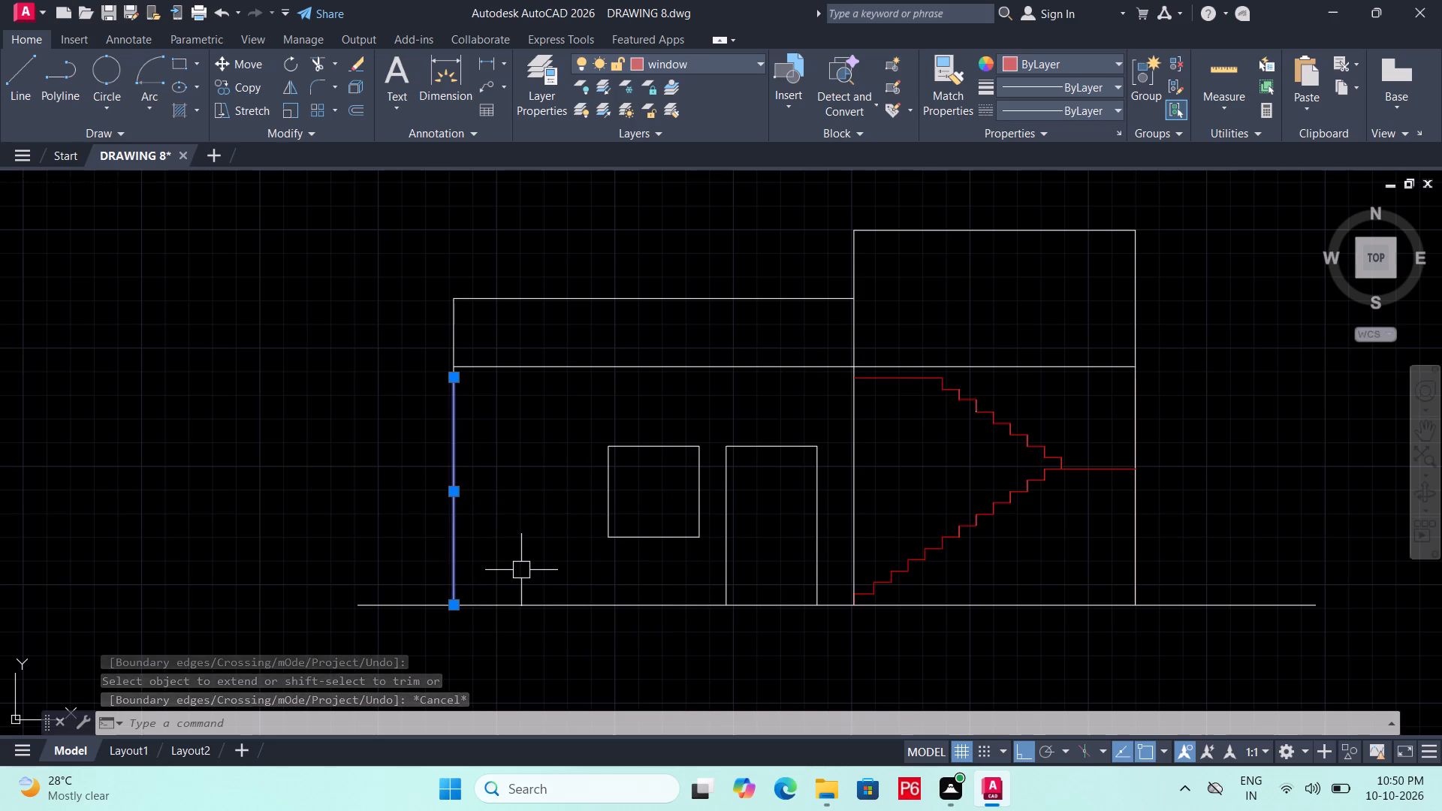
click(453, 484)
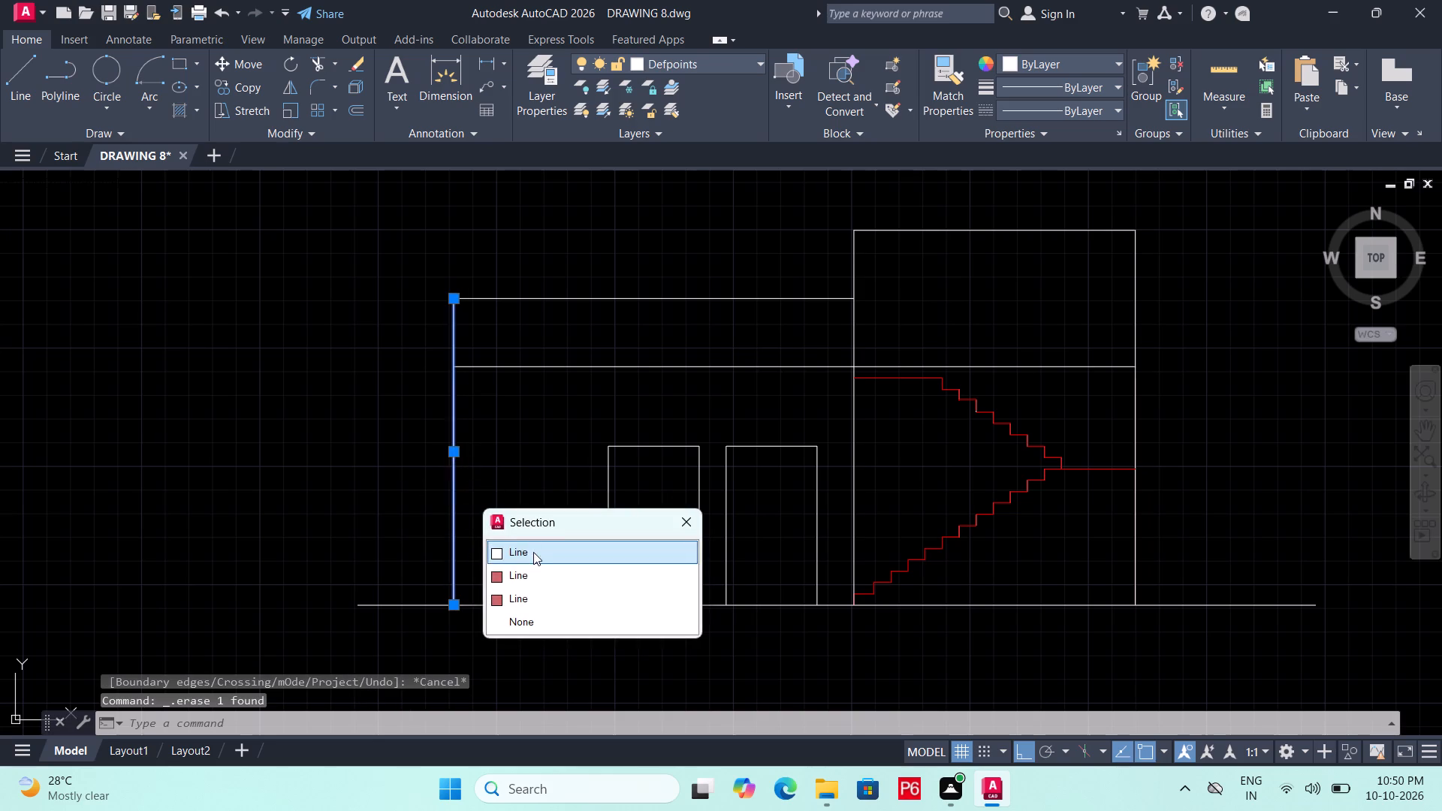
click(545, 574)
key(Delete)
click(453, 462)
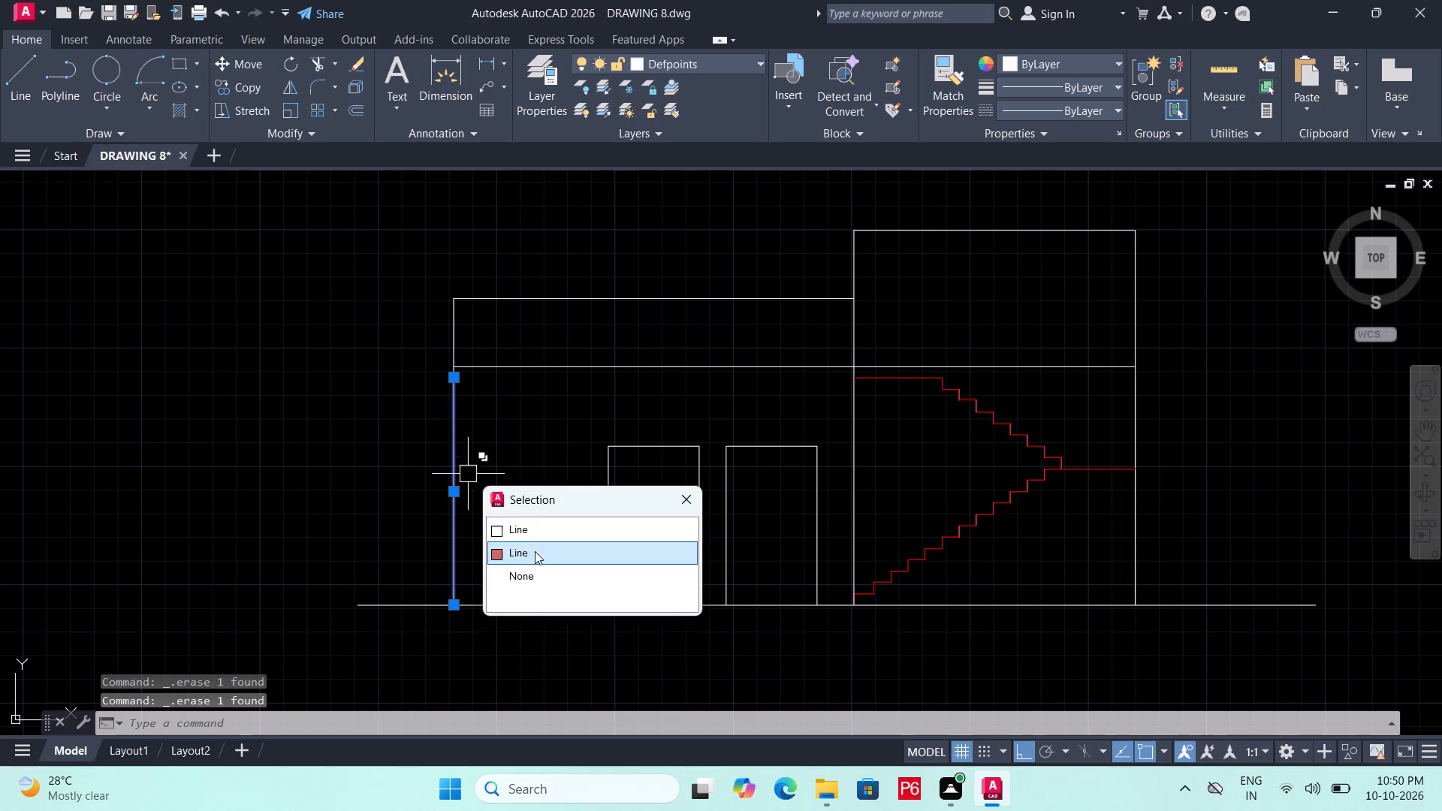
click(535, 551)
key(Delete)
scroll(552, 541, down, 2)
middle_drag(554, 542, 570, 568)
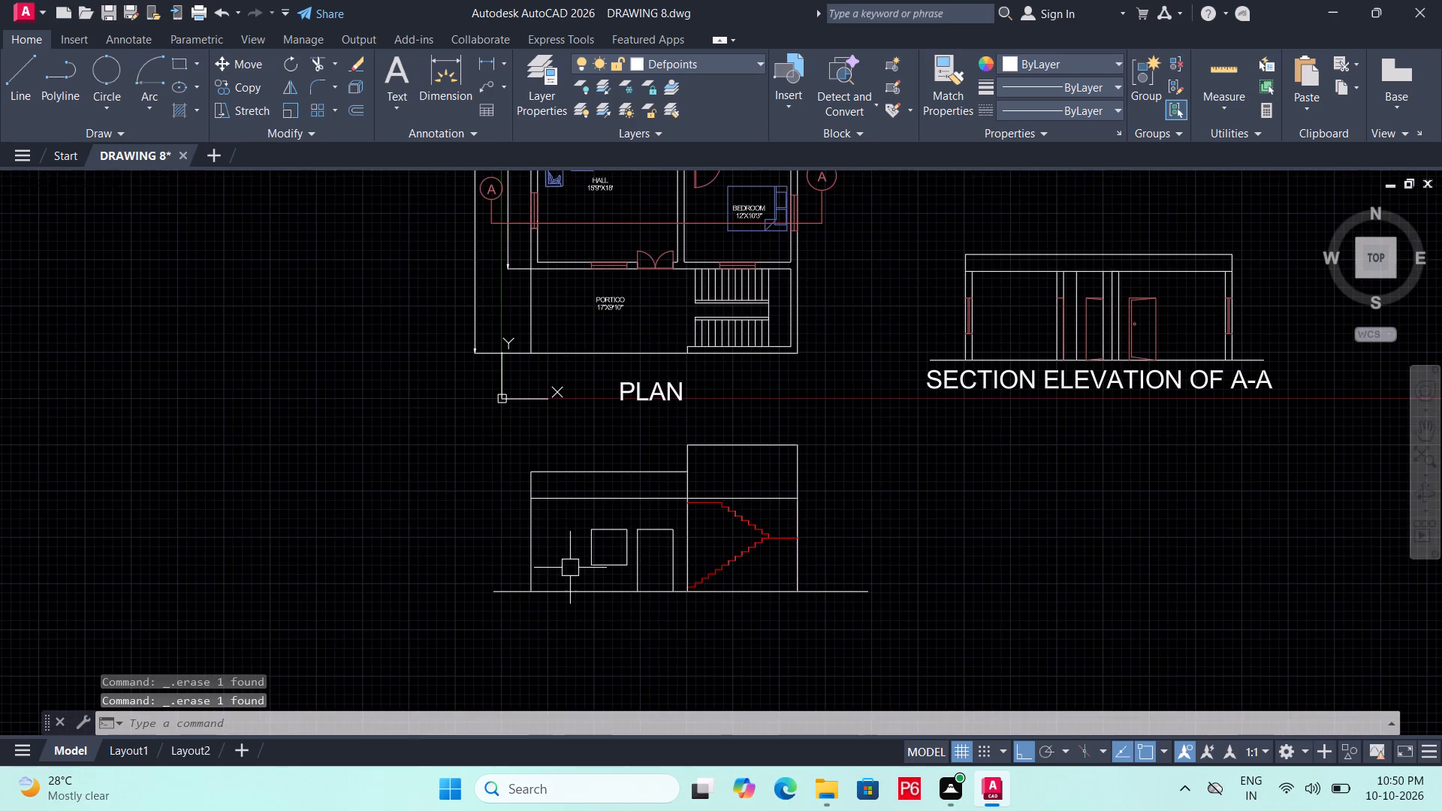
middle_click(593, 550)
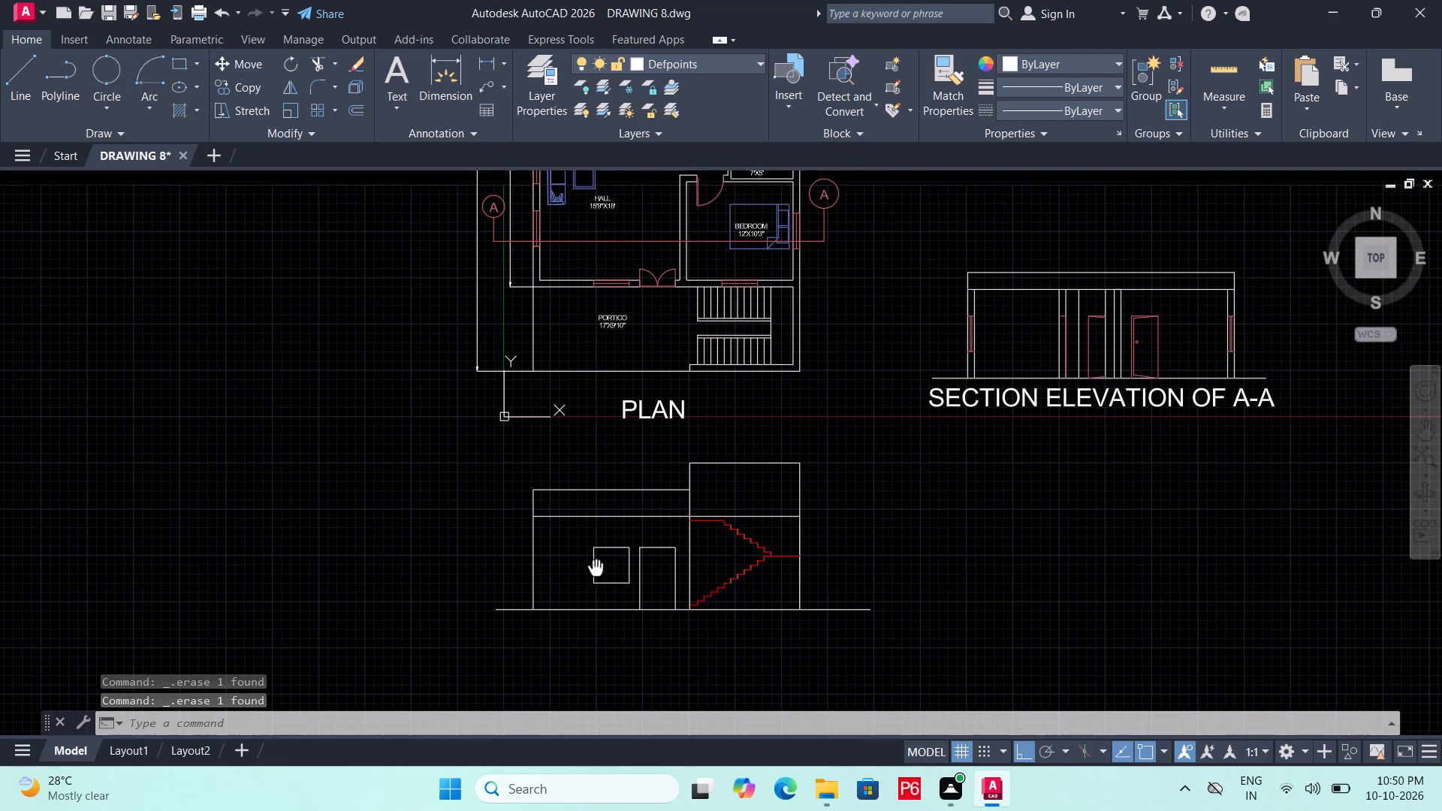
key(ctrl+s)
key(ctrl+s)
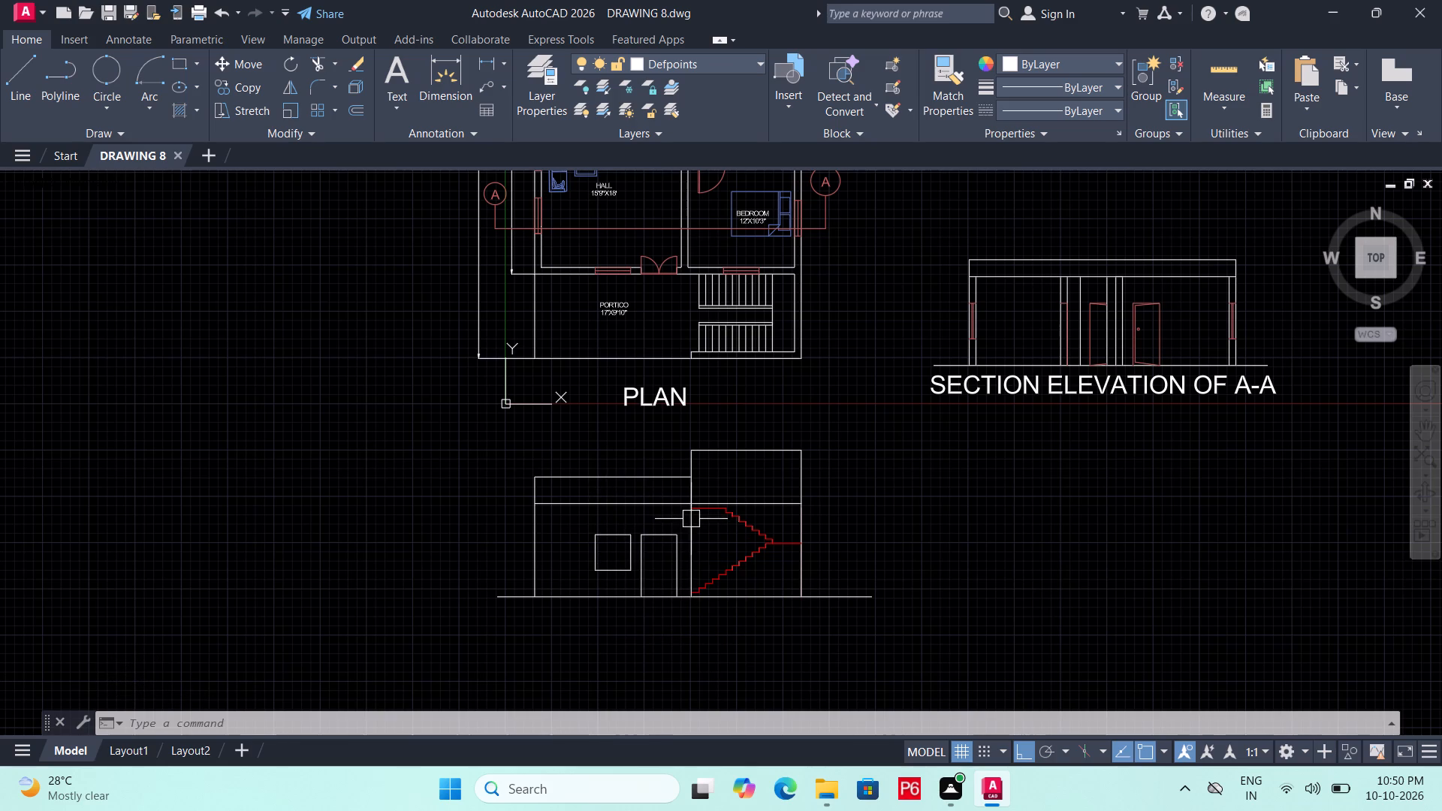
Draw a line across the wall thickness along the head of the left window in section elevation A-A.
scroll(691, 519, up, 1)
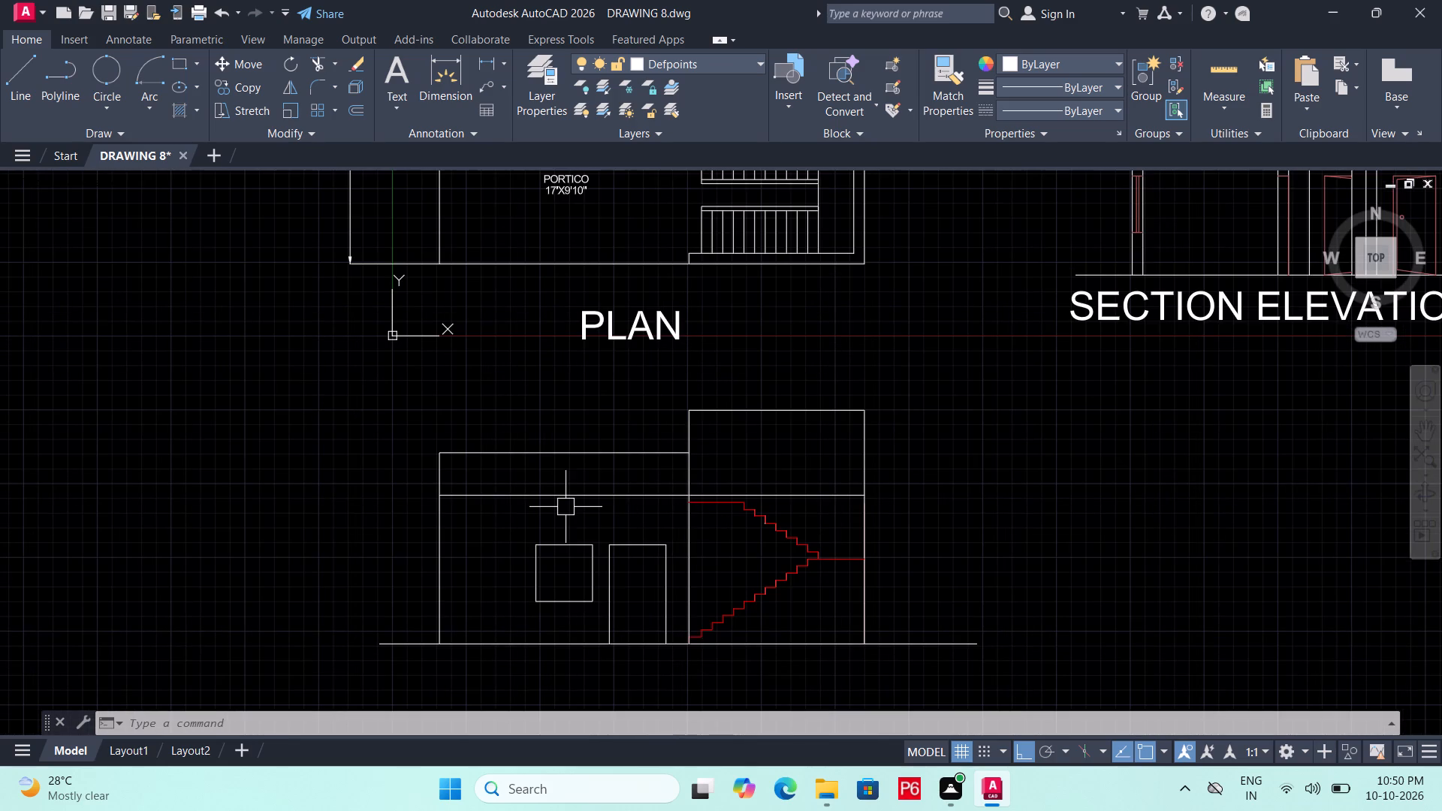
middle_drag(436, 527, 547, 602)
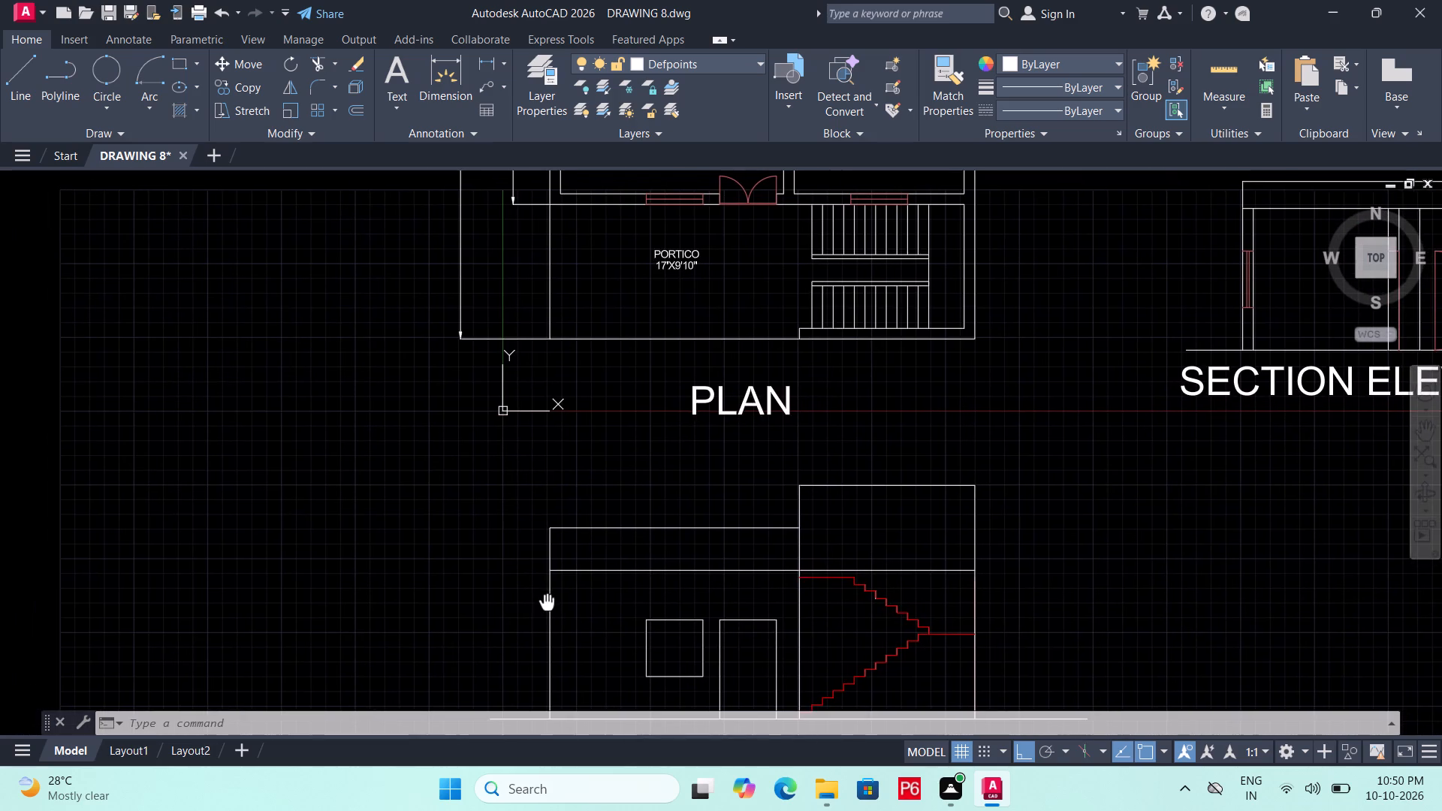
scroll(514, 569, down, 1)
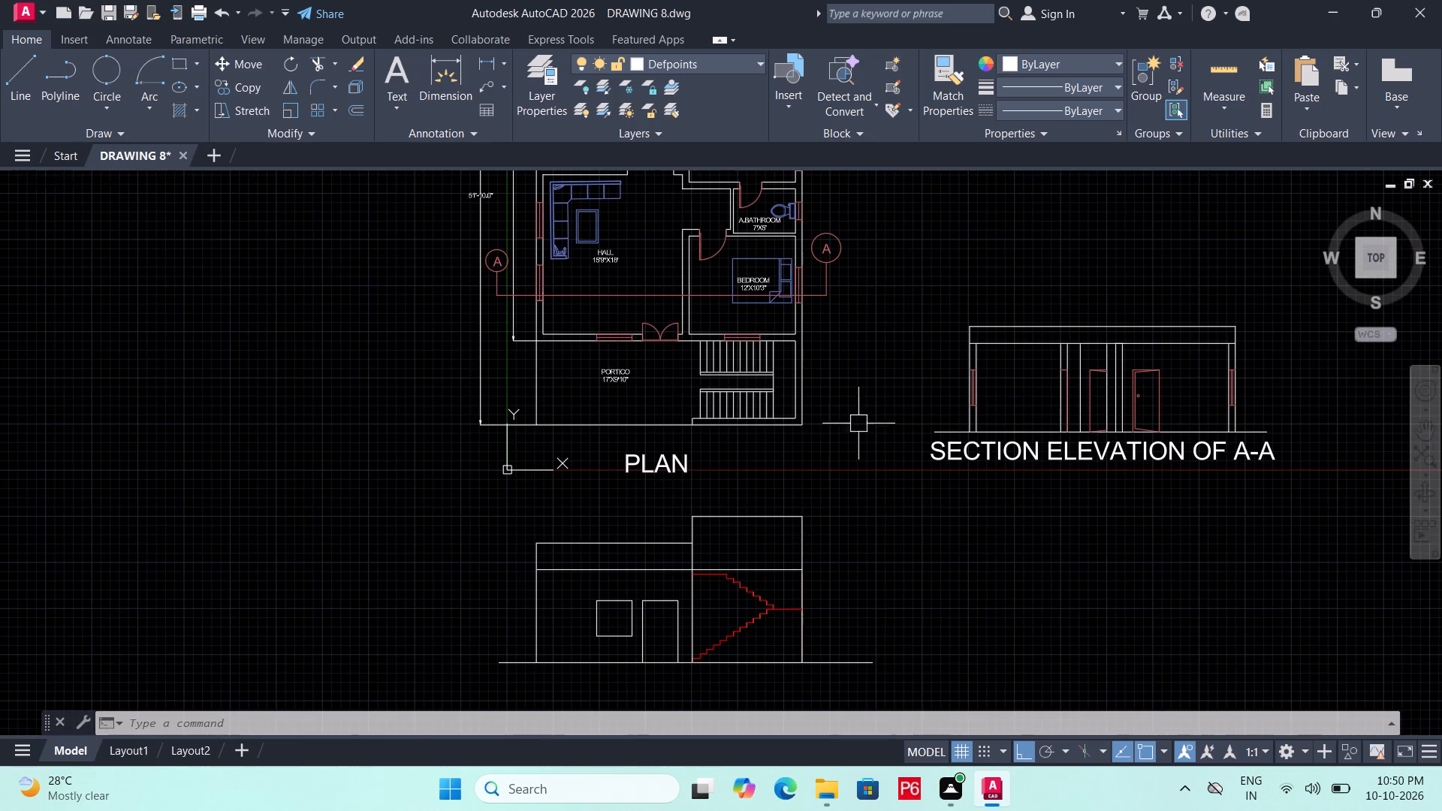
scroll(992, 382, up, 3)
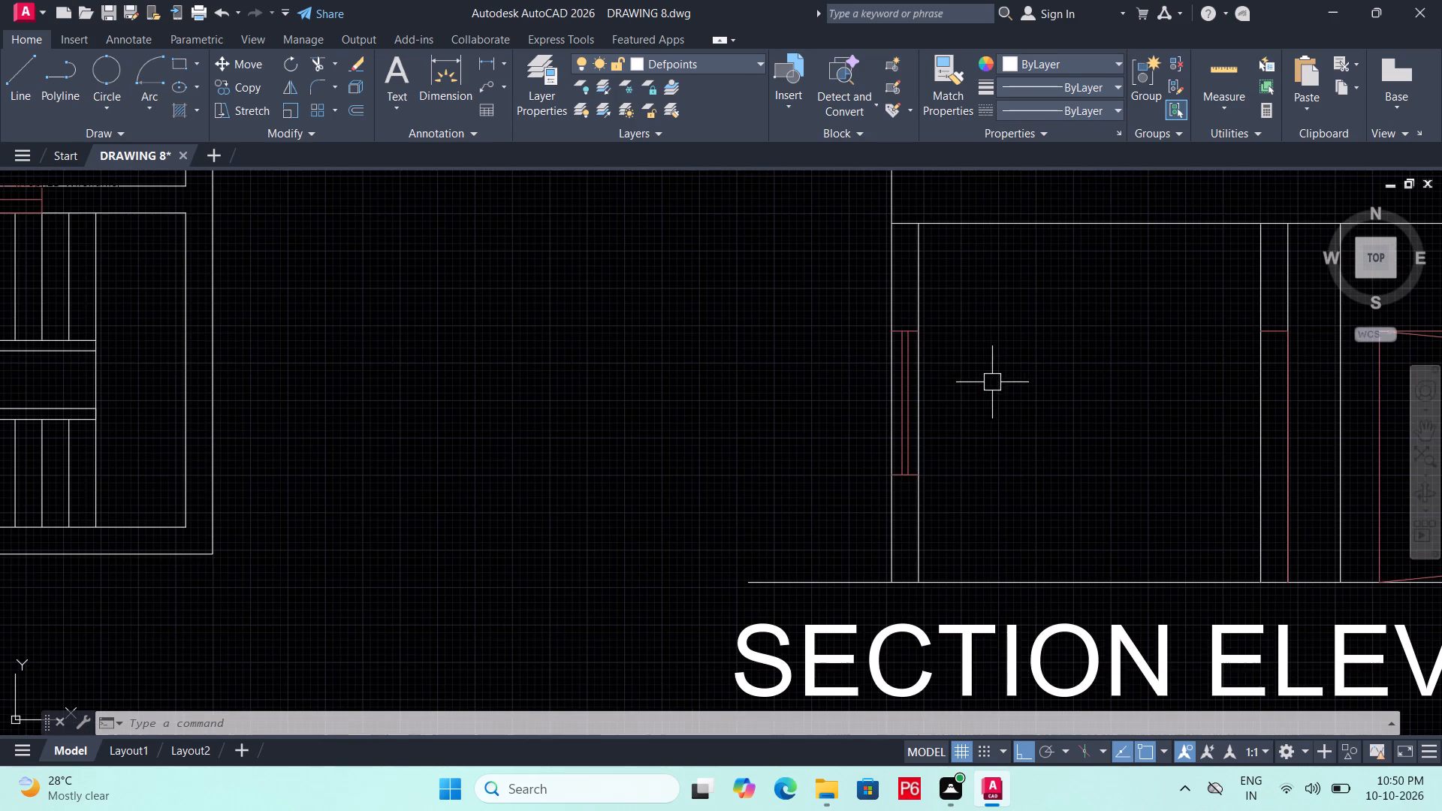
scroll(900, 333, up, 1)
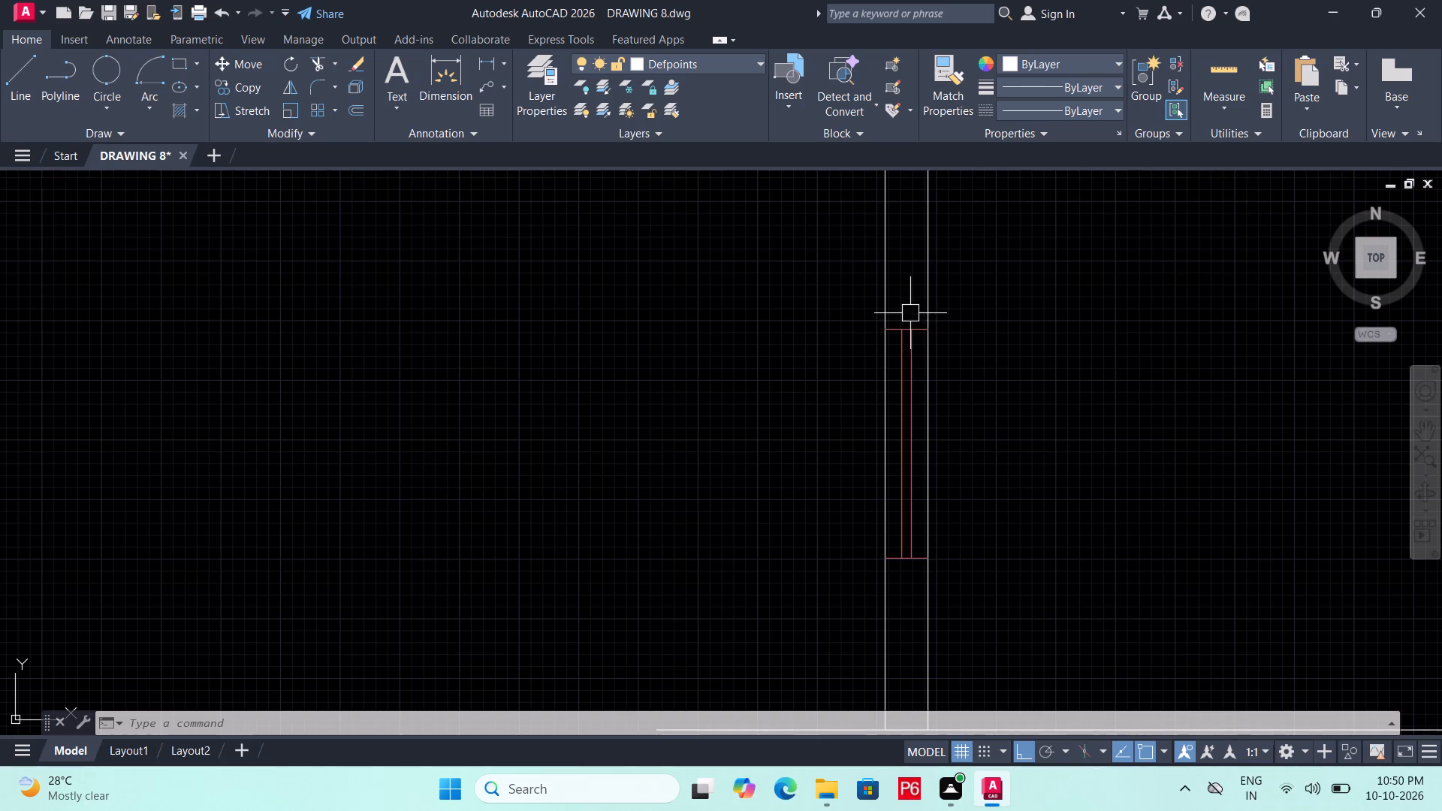
click(917, 329)
key(Escape)
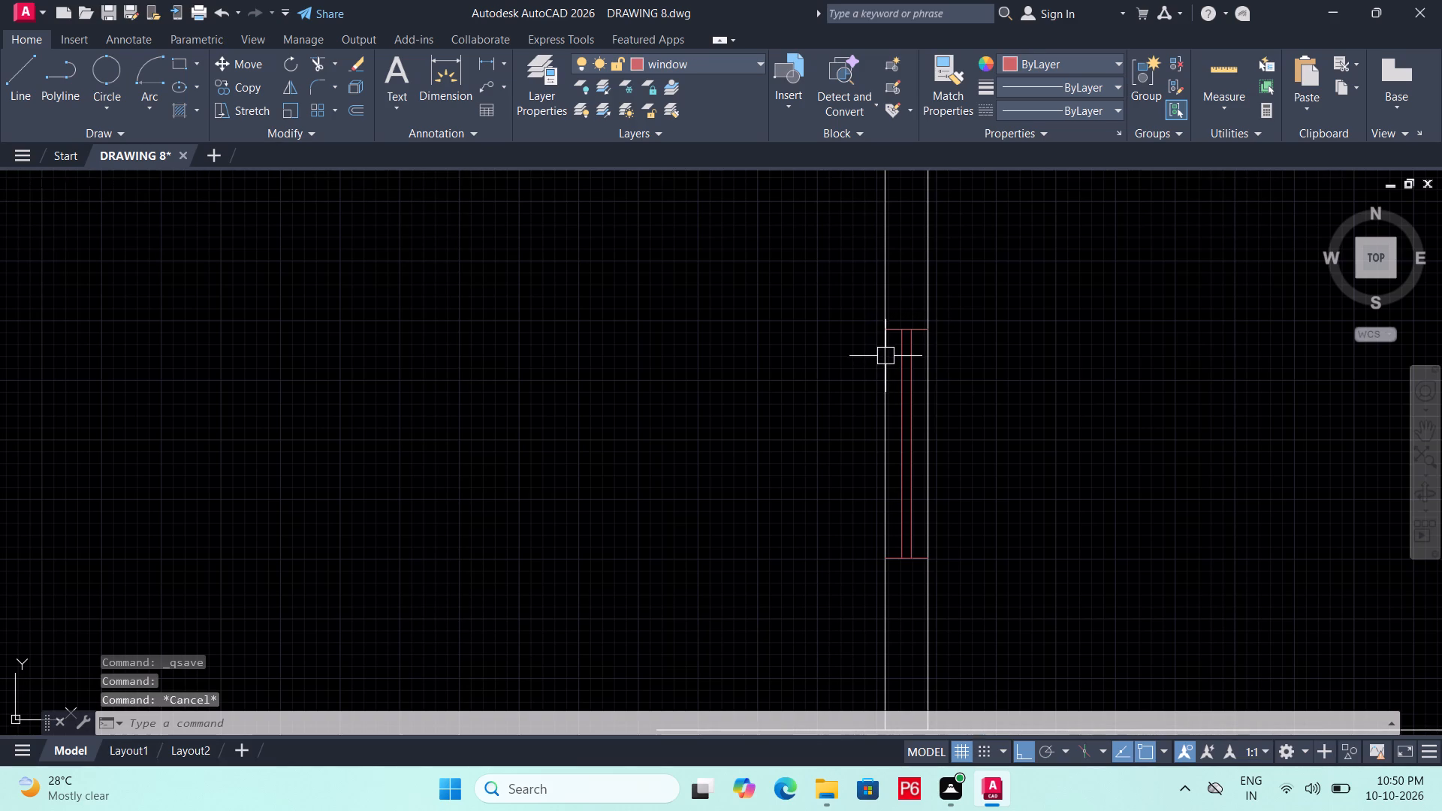
text(L)
key(space)
scroll(876, 339, up, 1)
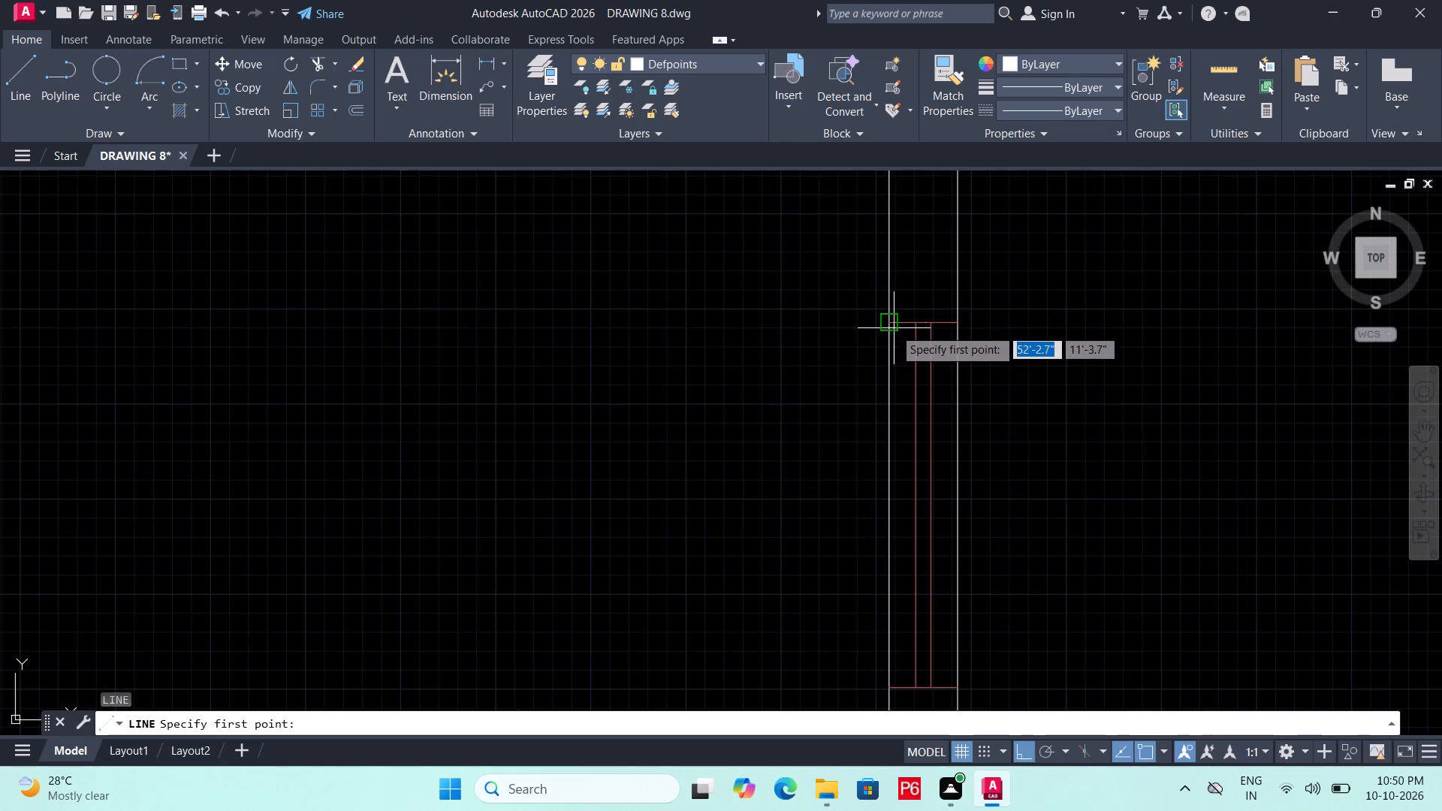
drag(894, 328, 908, 326)
click(952, 327)
key(Escape)
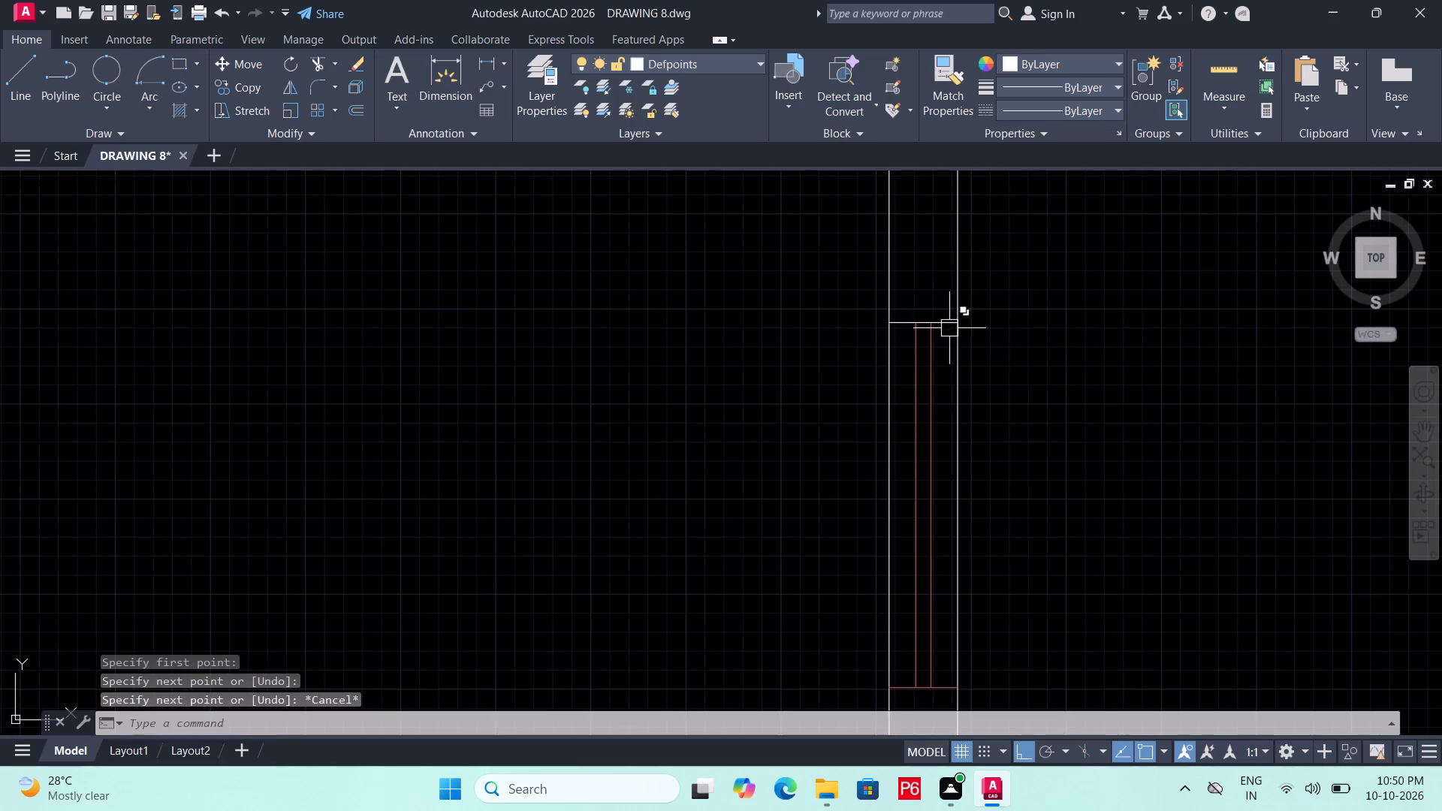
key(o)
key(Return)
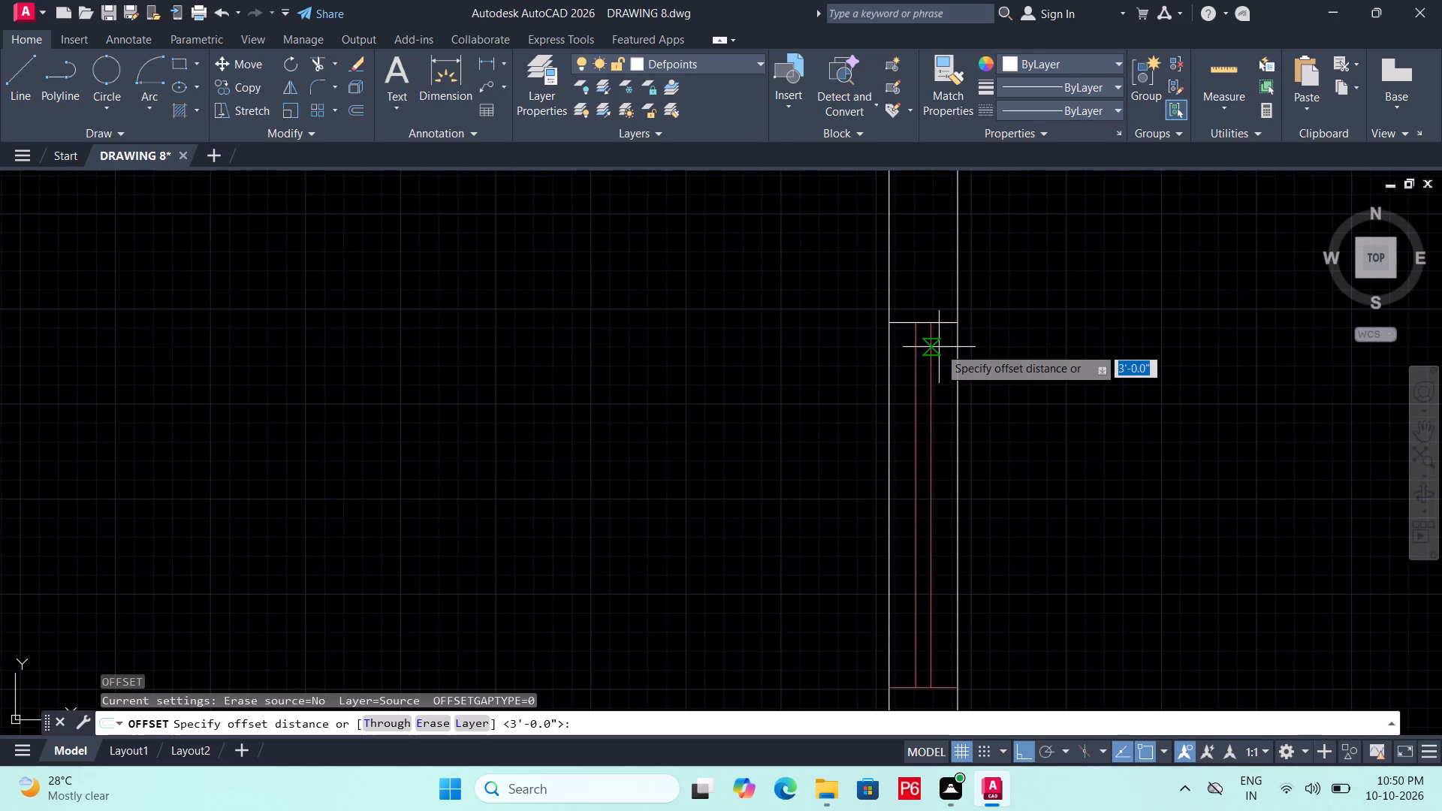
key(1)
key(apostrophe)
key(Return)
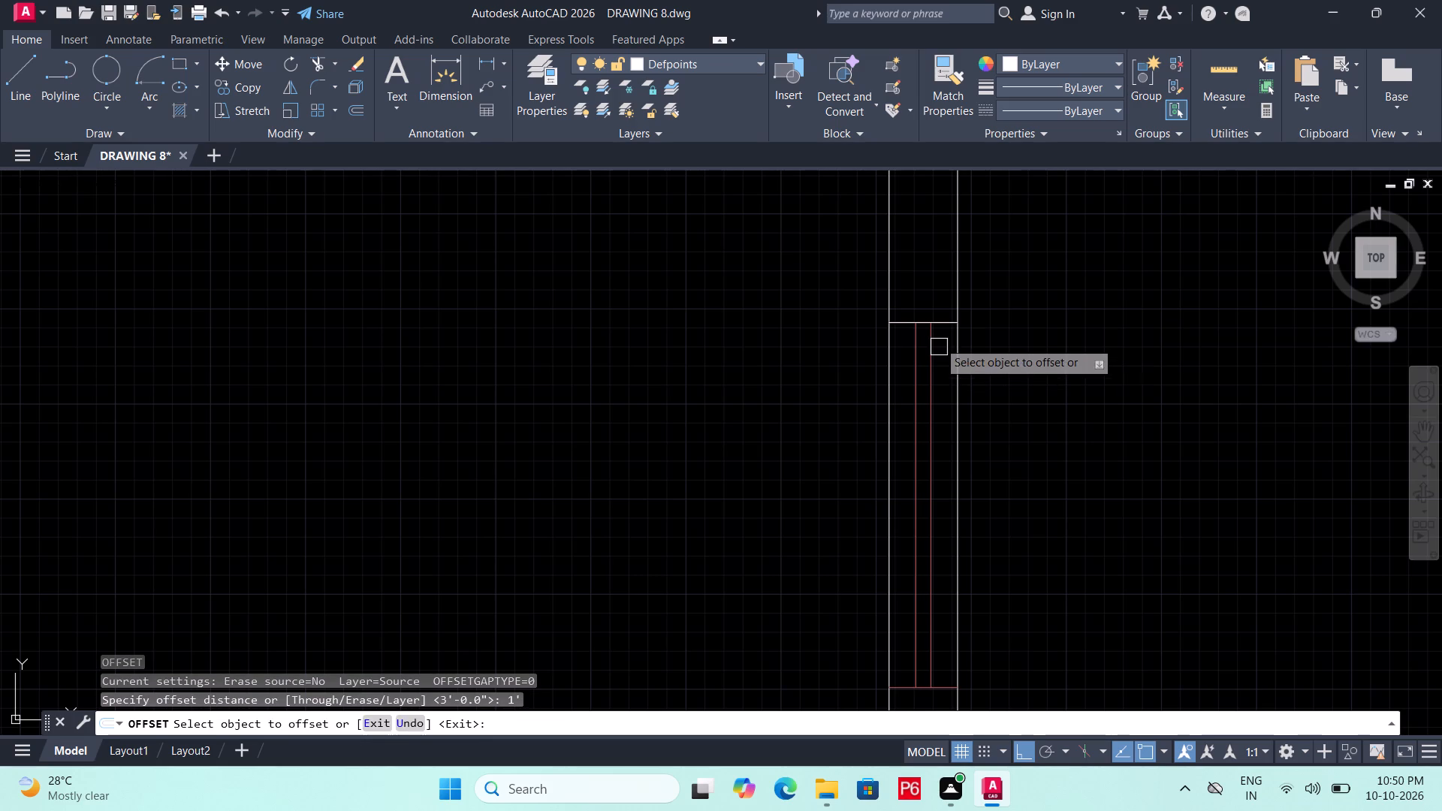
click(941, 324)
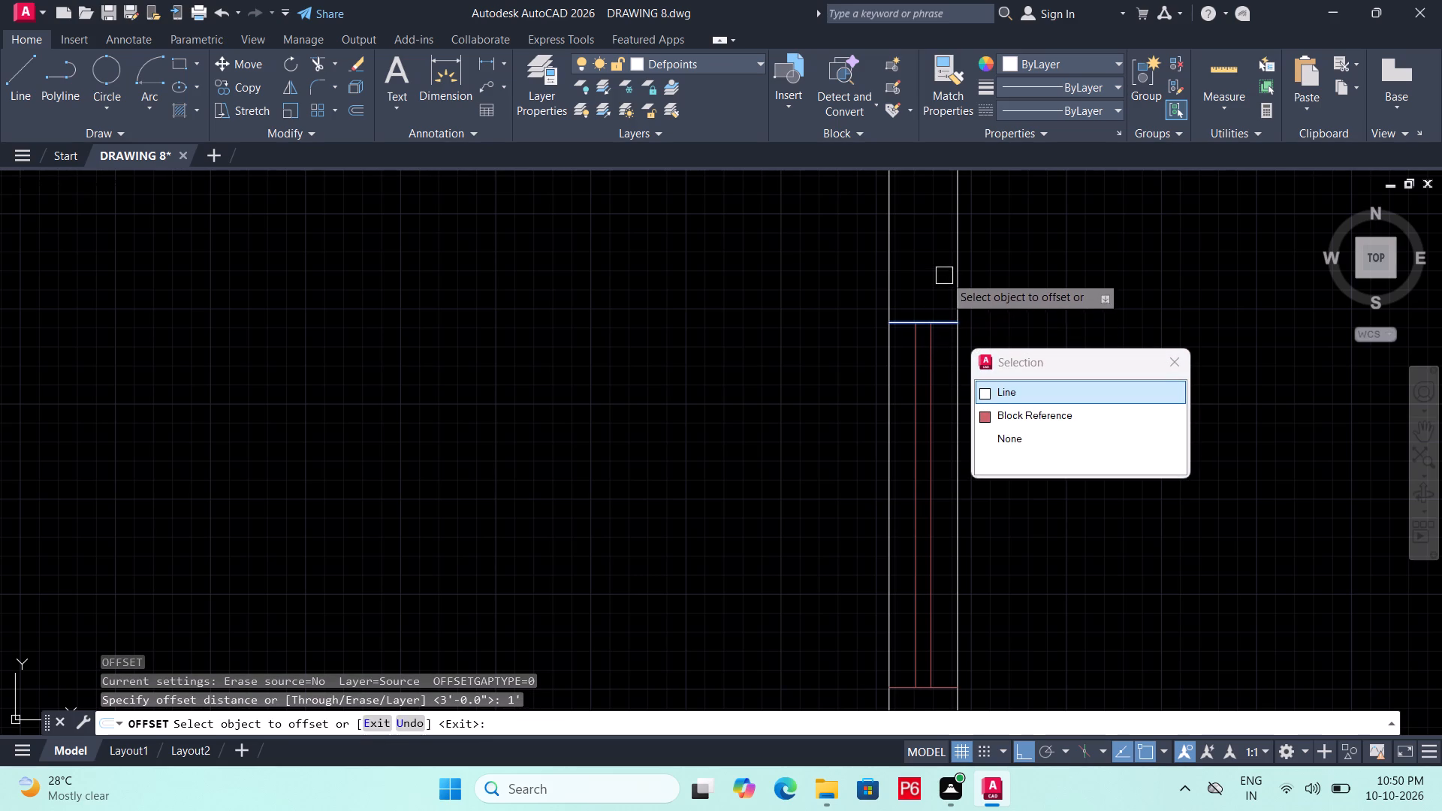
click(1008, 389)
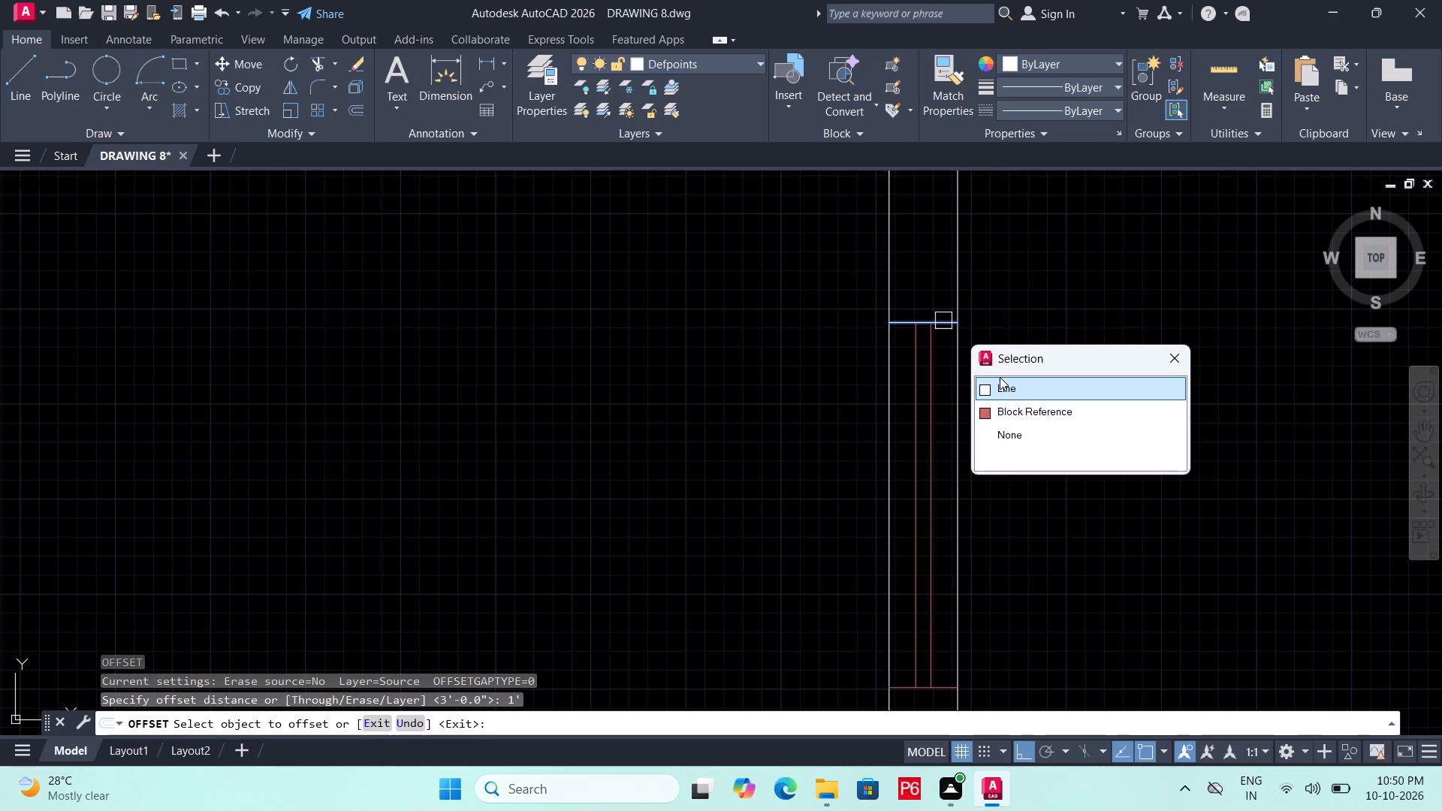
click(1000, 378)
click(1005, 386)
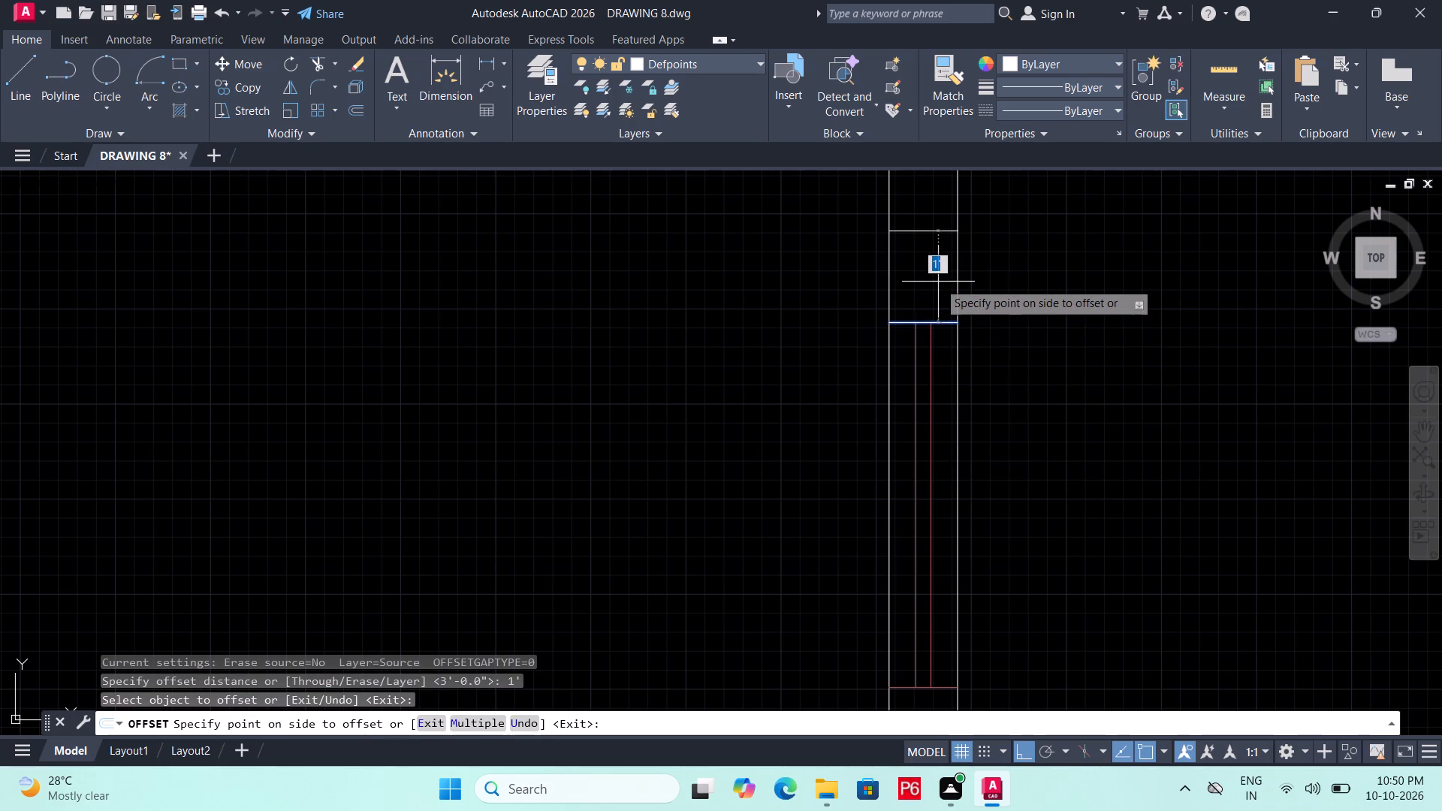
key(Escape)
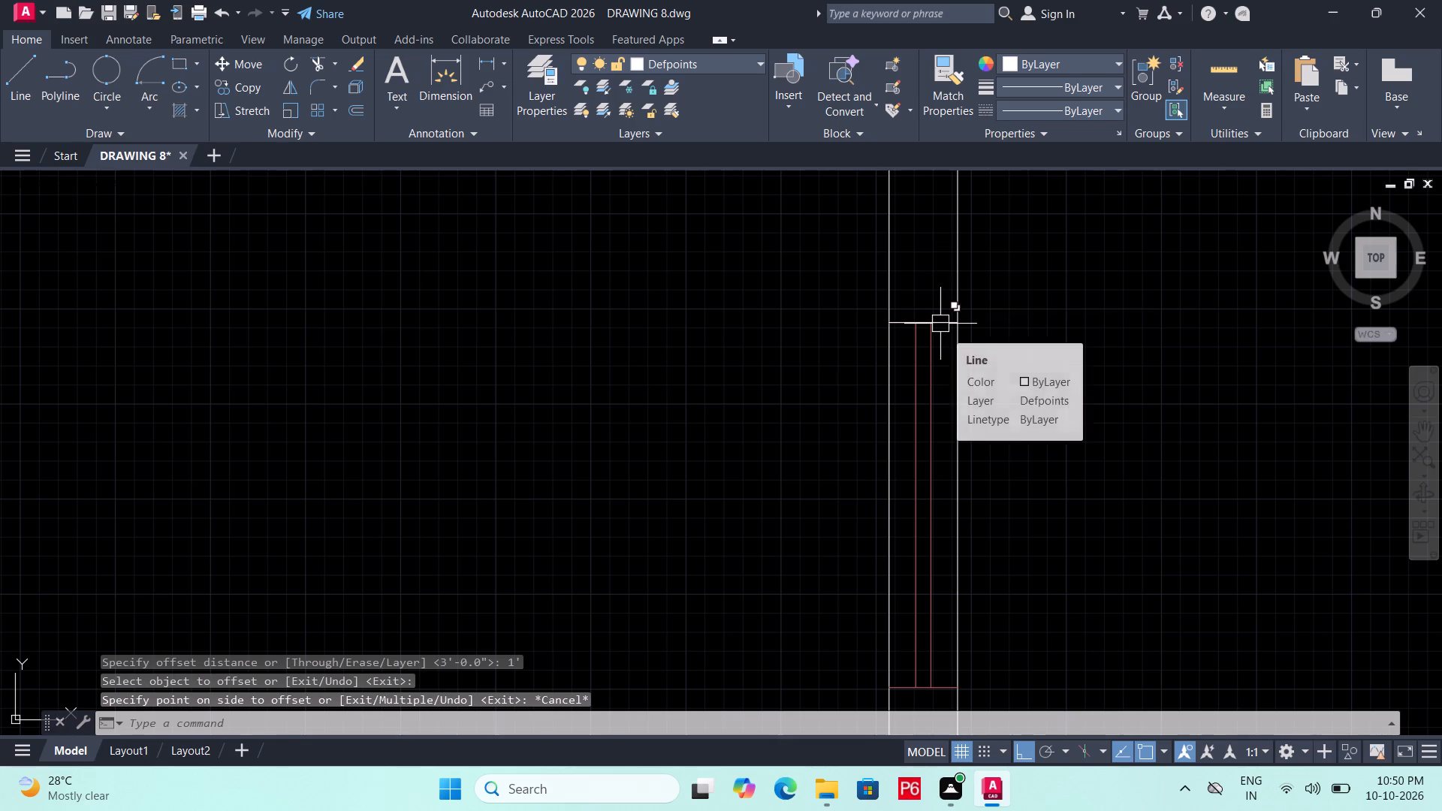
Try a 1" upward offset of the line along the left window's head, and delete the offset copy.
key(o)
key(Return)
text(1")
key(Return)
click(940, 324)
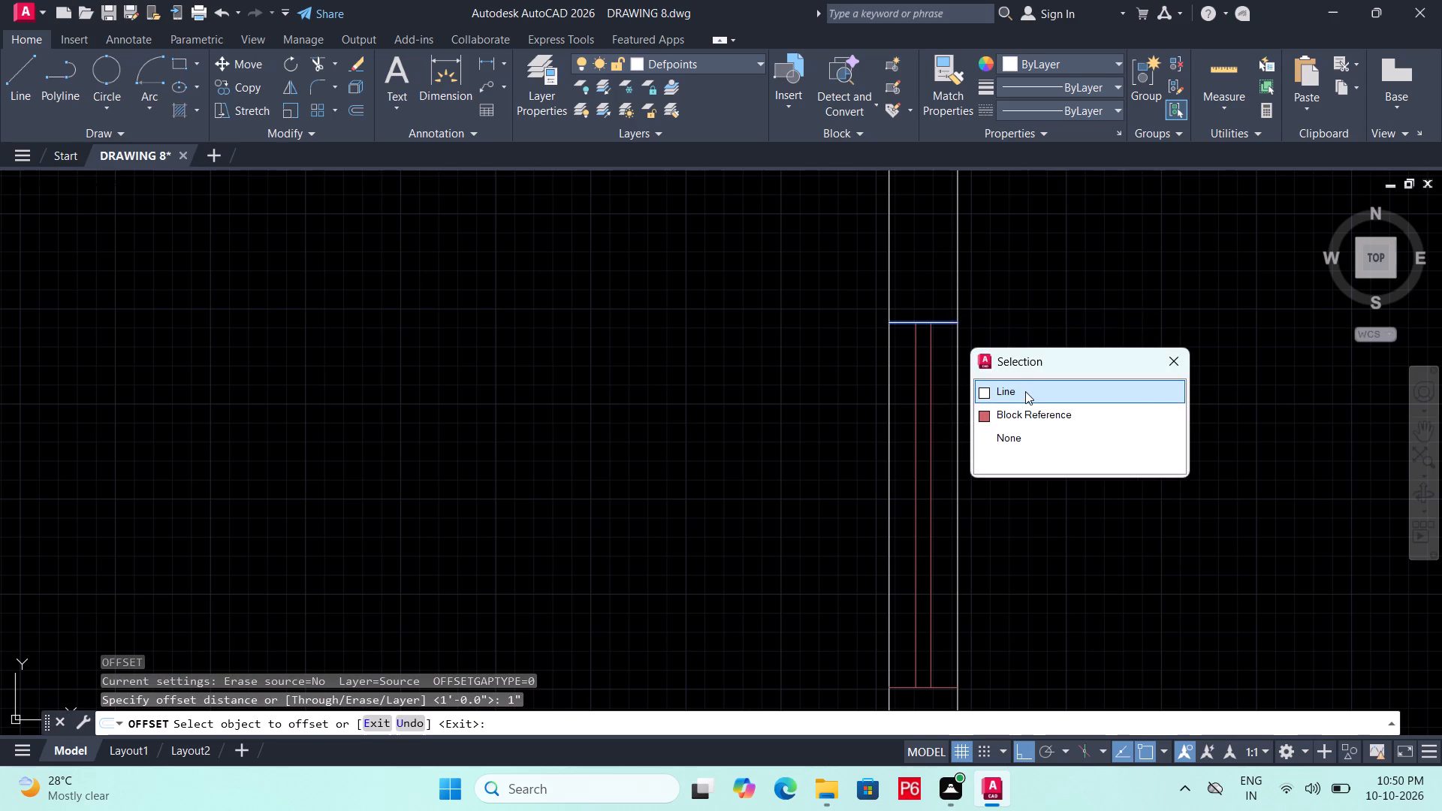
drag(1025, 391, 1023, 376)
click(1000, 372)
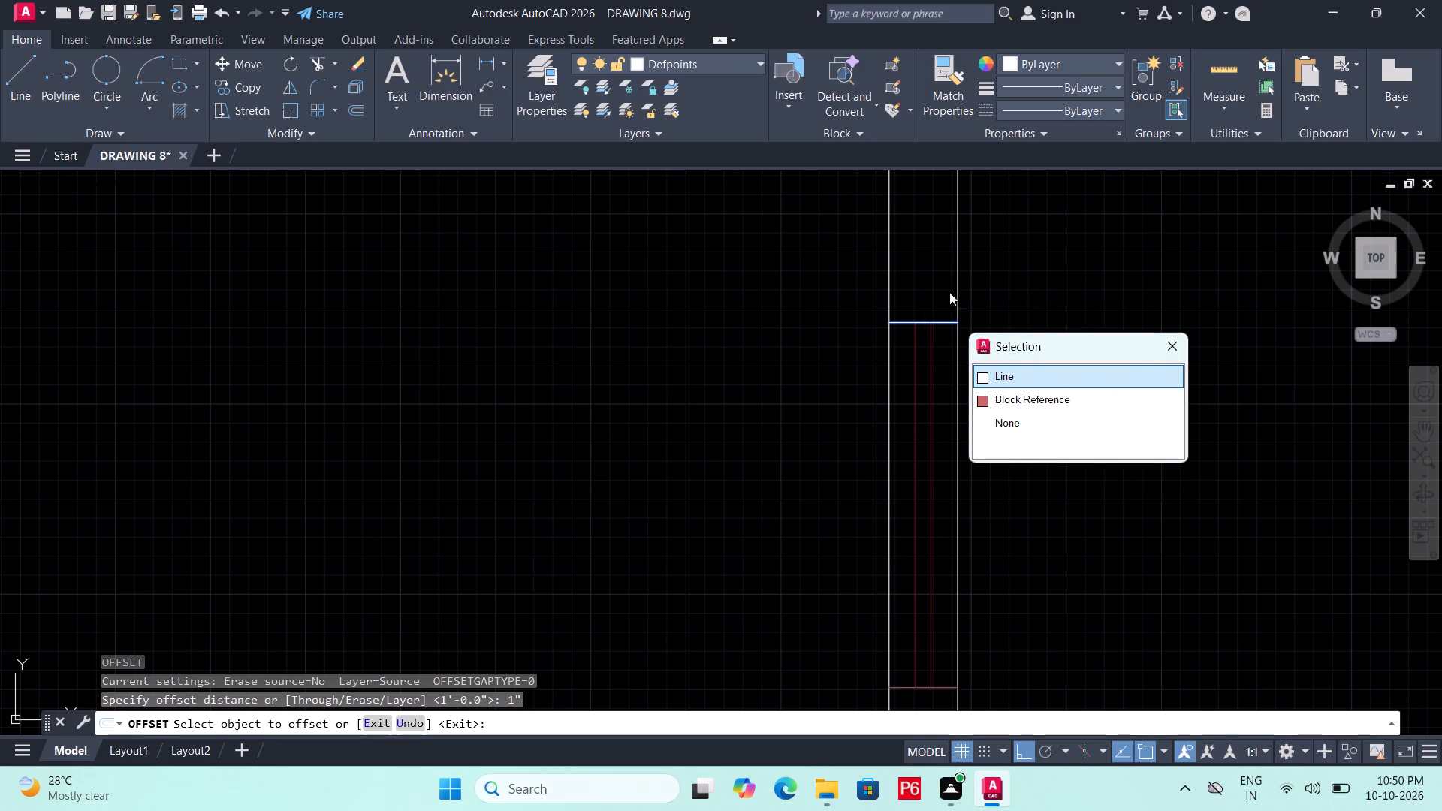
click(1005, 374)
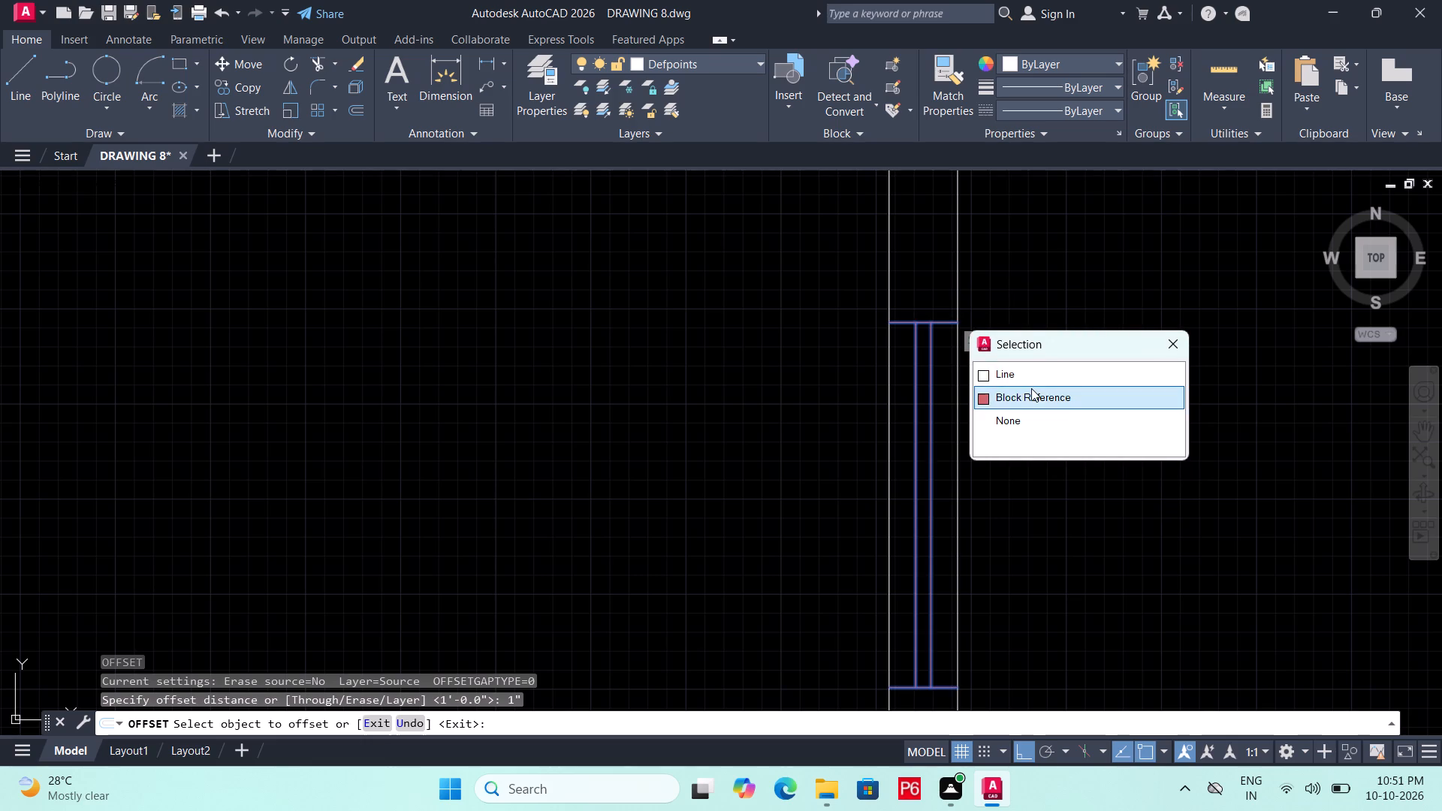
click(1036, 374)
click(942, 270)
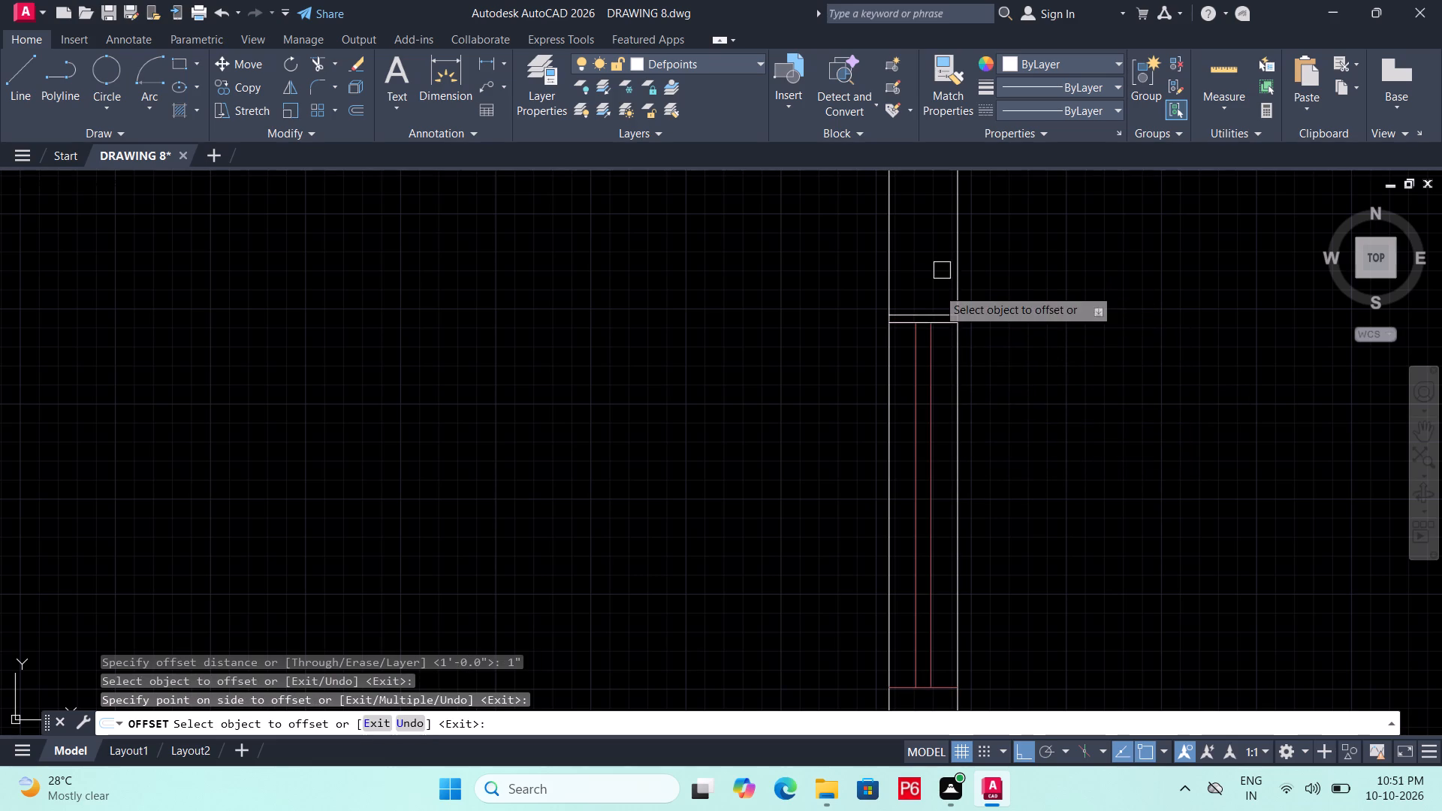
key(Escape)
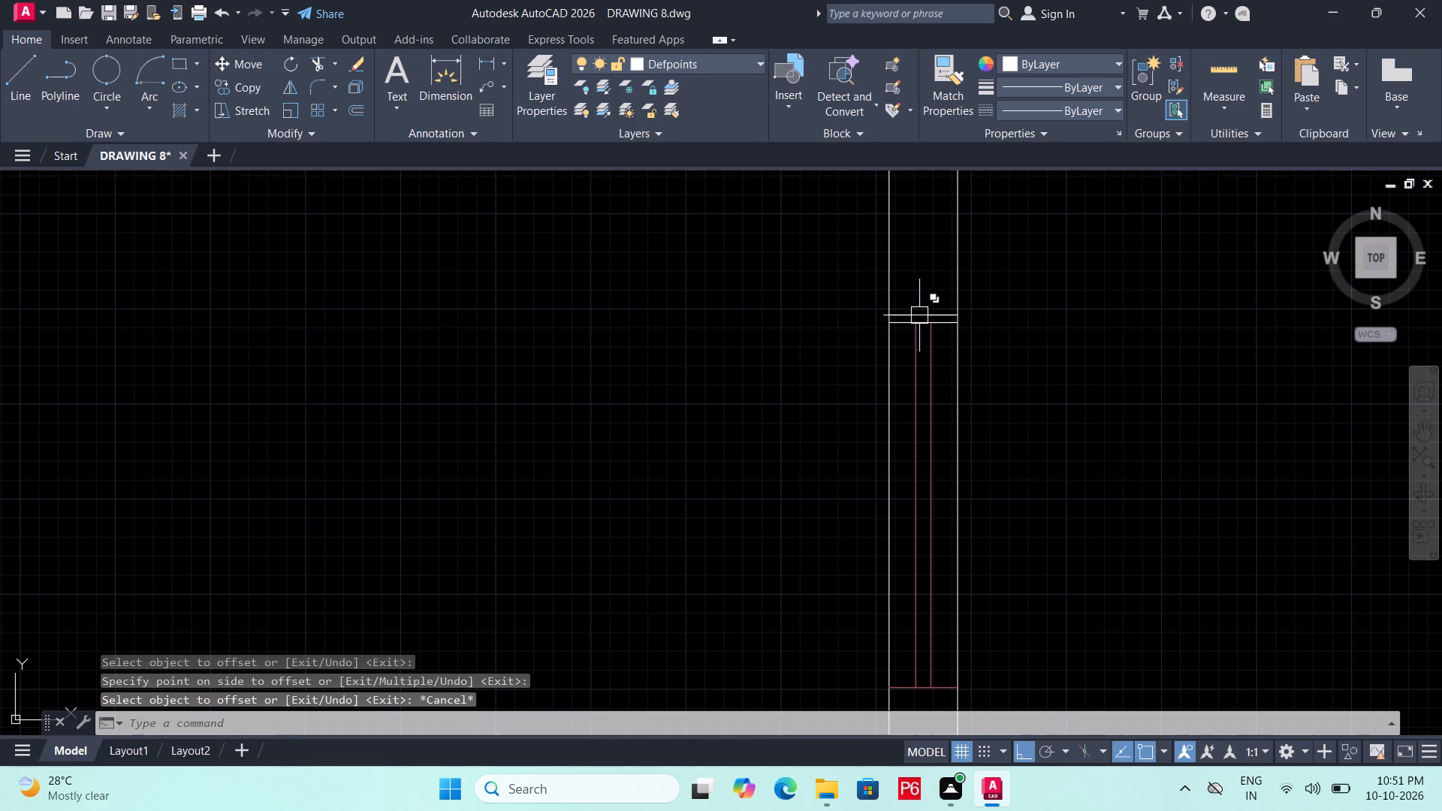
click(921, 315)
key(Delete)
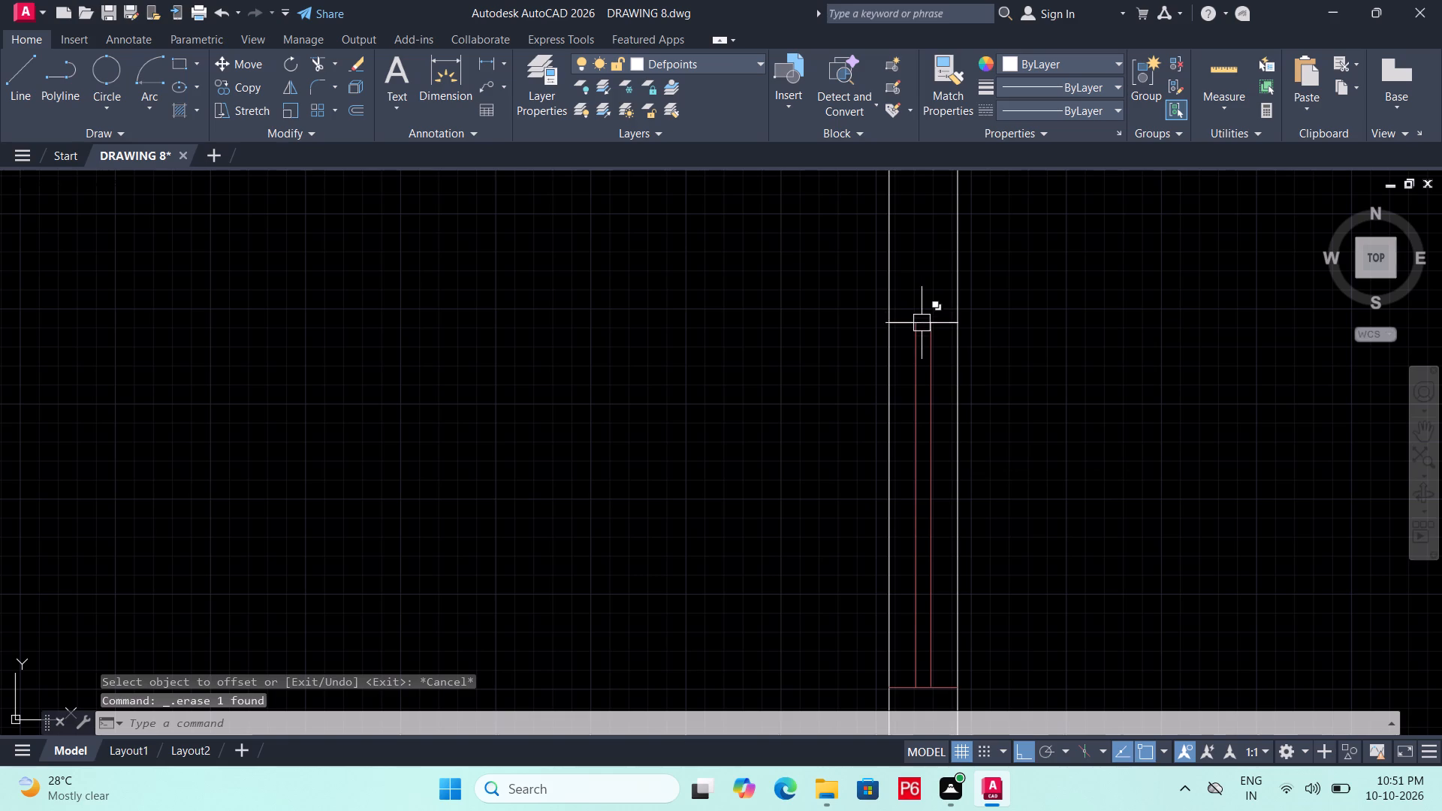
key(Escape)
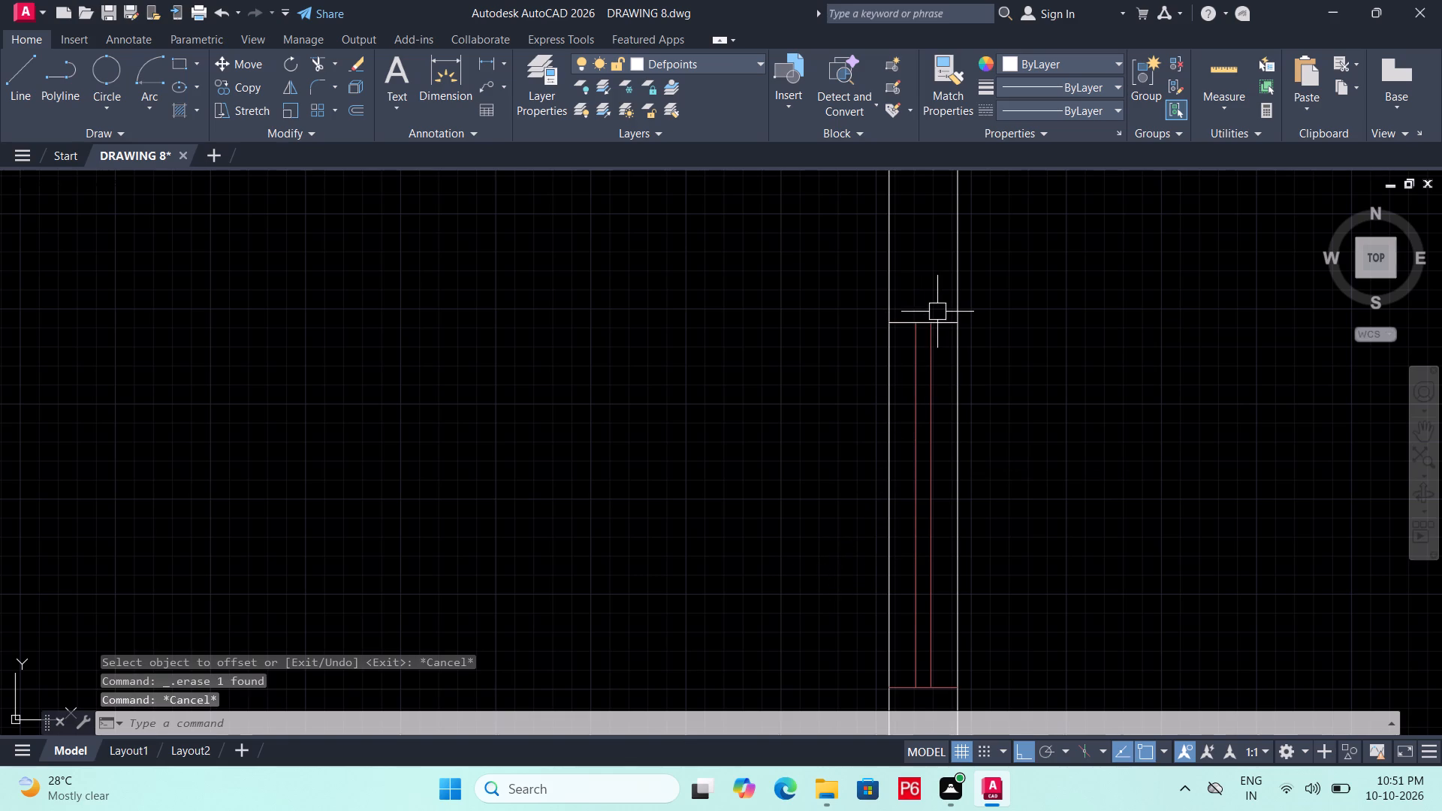
Offset the line along the left window's head upward by 3" to form the lintel top.
click(945, 321)
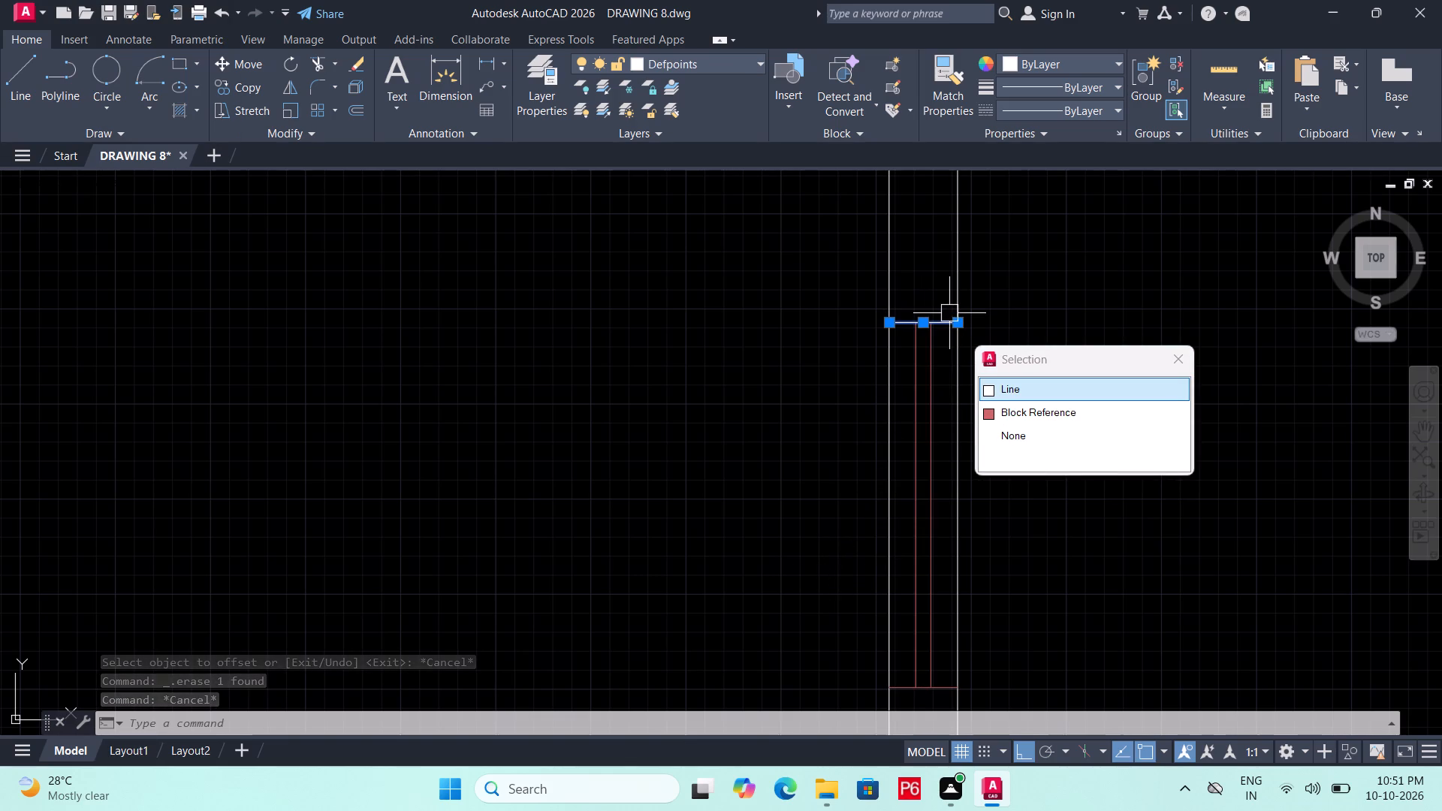
click(1017, 390)
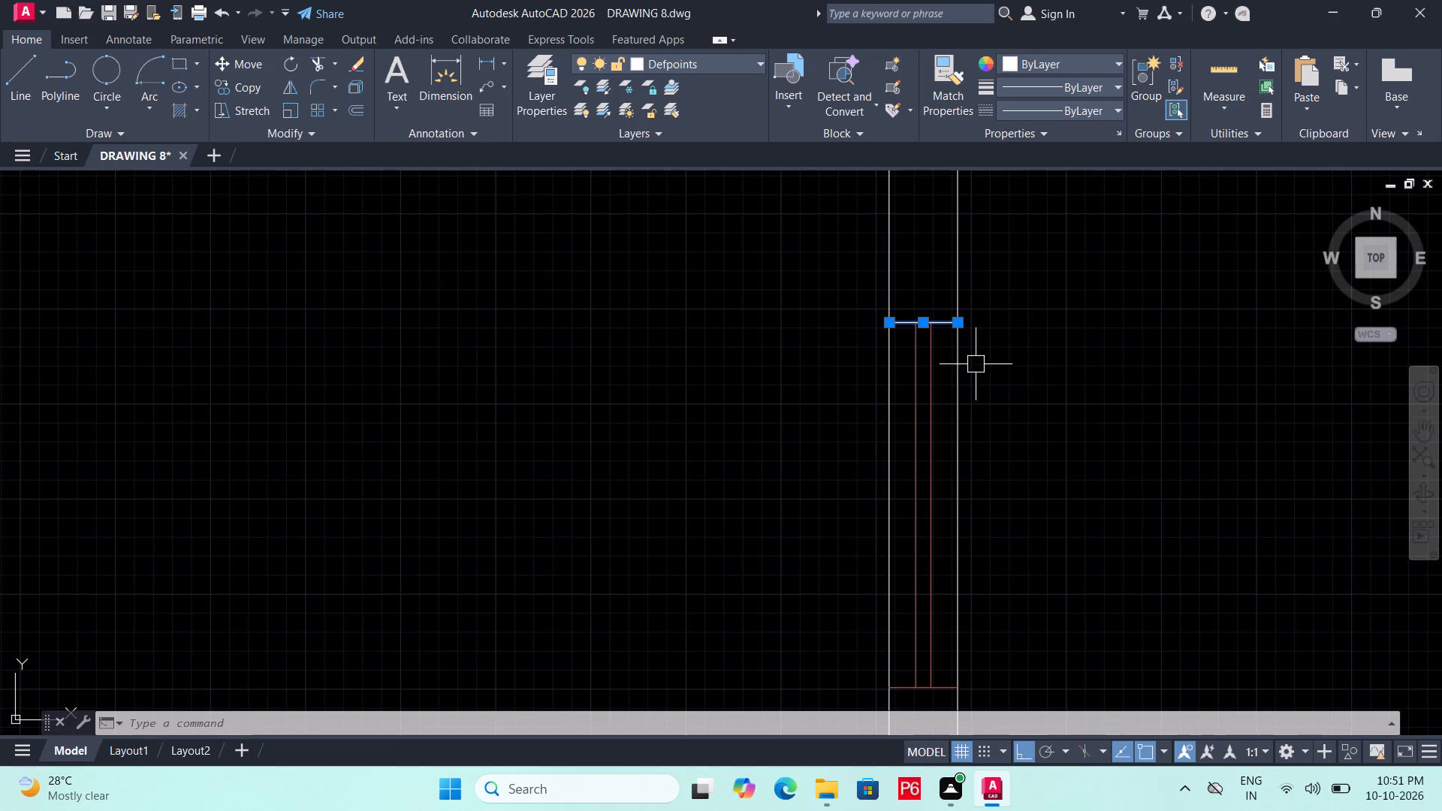
key(o)
key(Return)
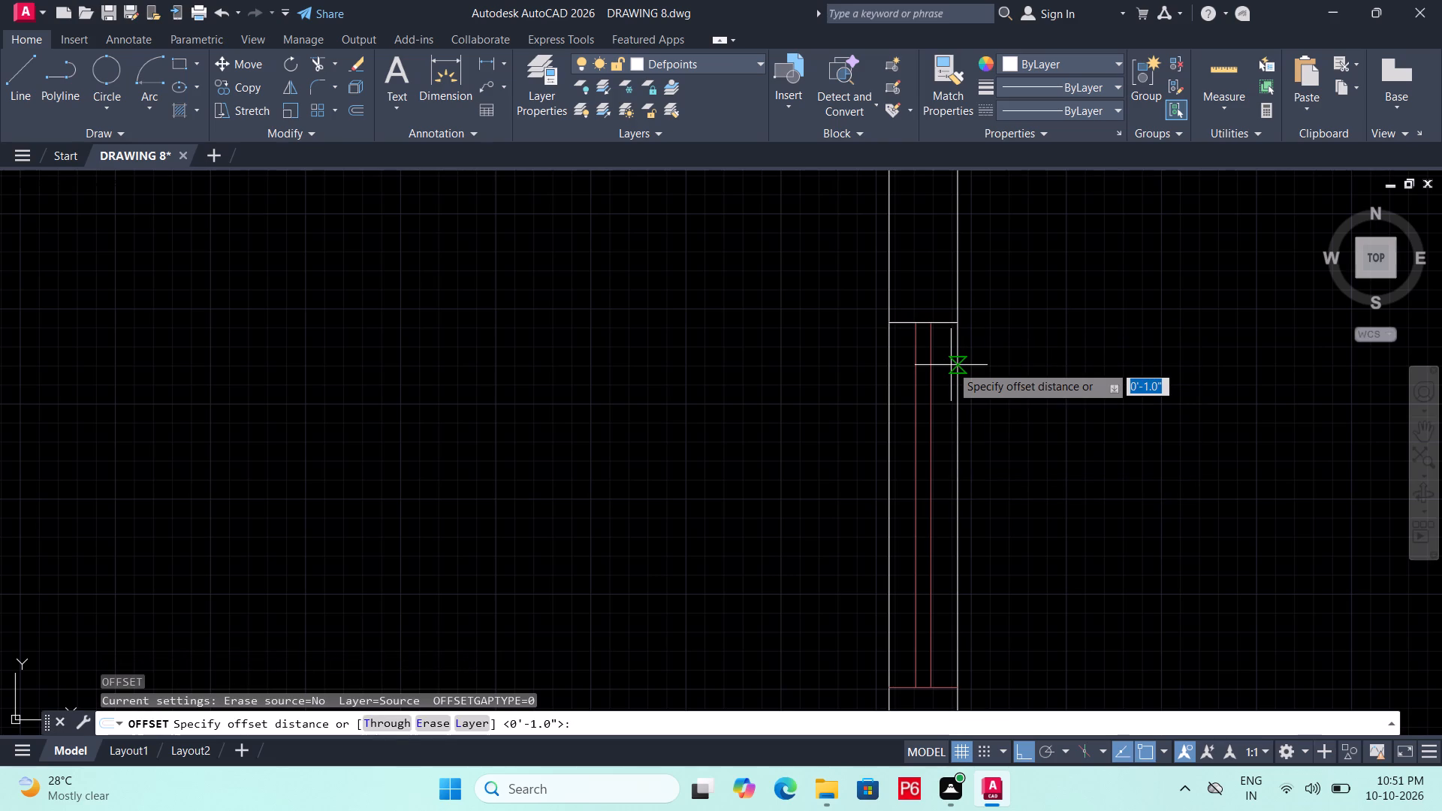
key(3)
key(shift+quotedbl)
key(Return)
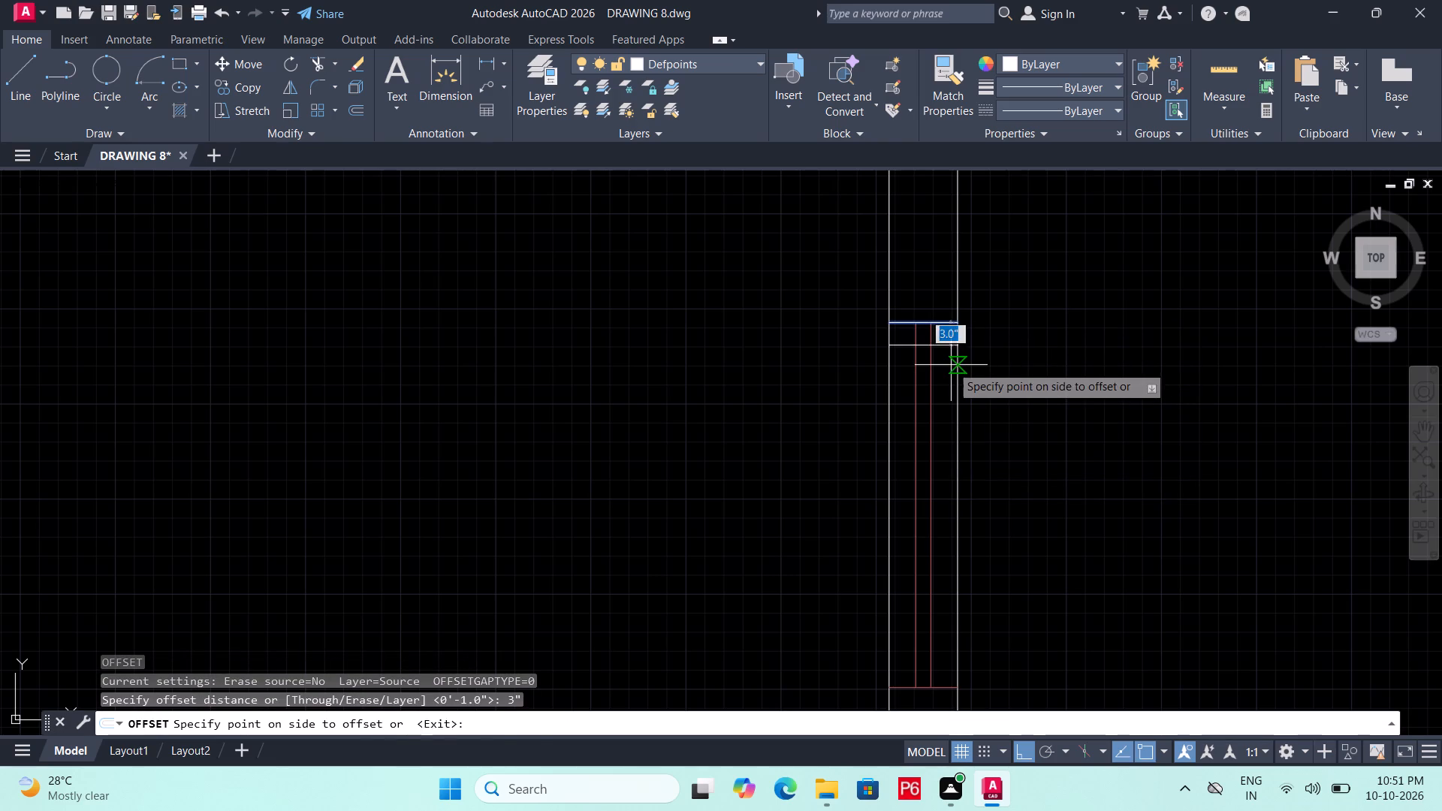
click(934, 273)
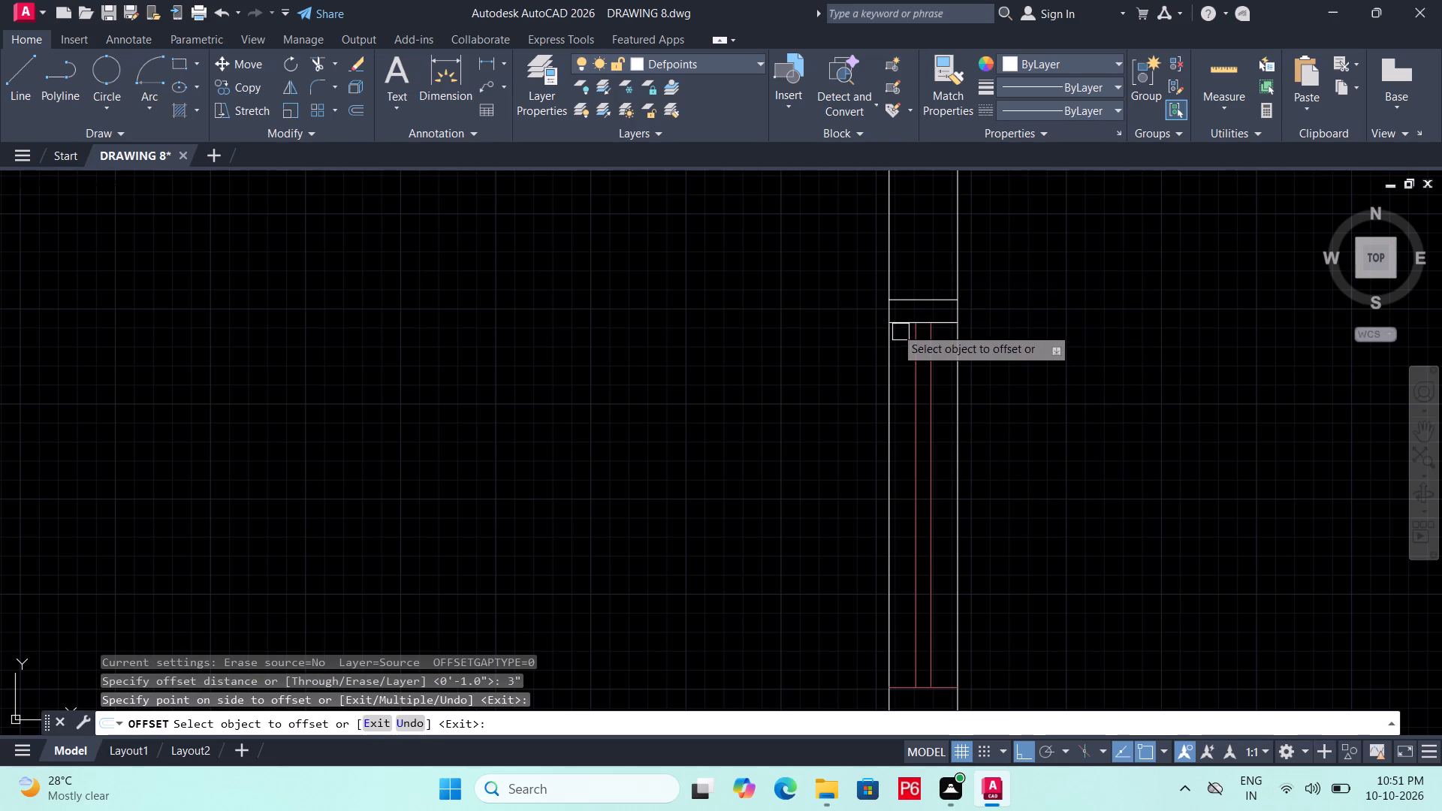
text(L)
key(space)
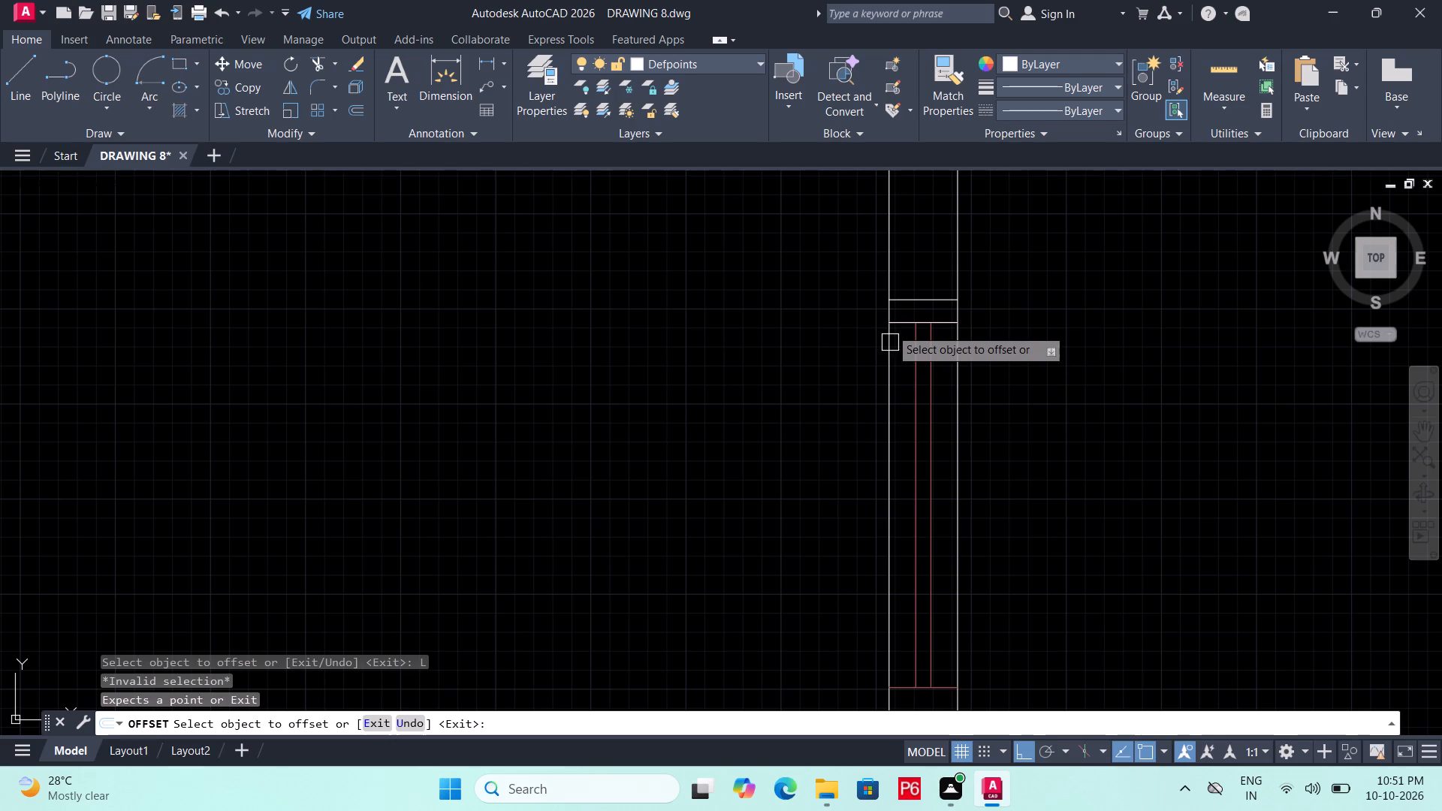
key(Escape)
Draw a horizontal line about 11.7" long outward from the wall's outer face at the left window's head.
text(L)
key(space)
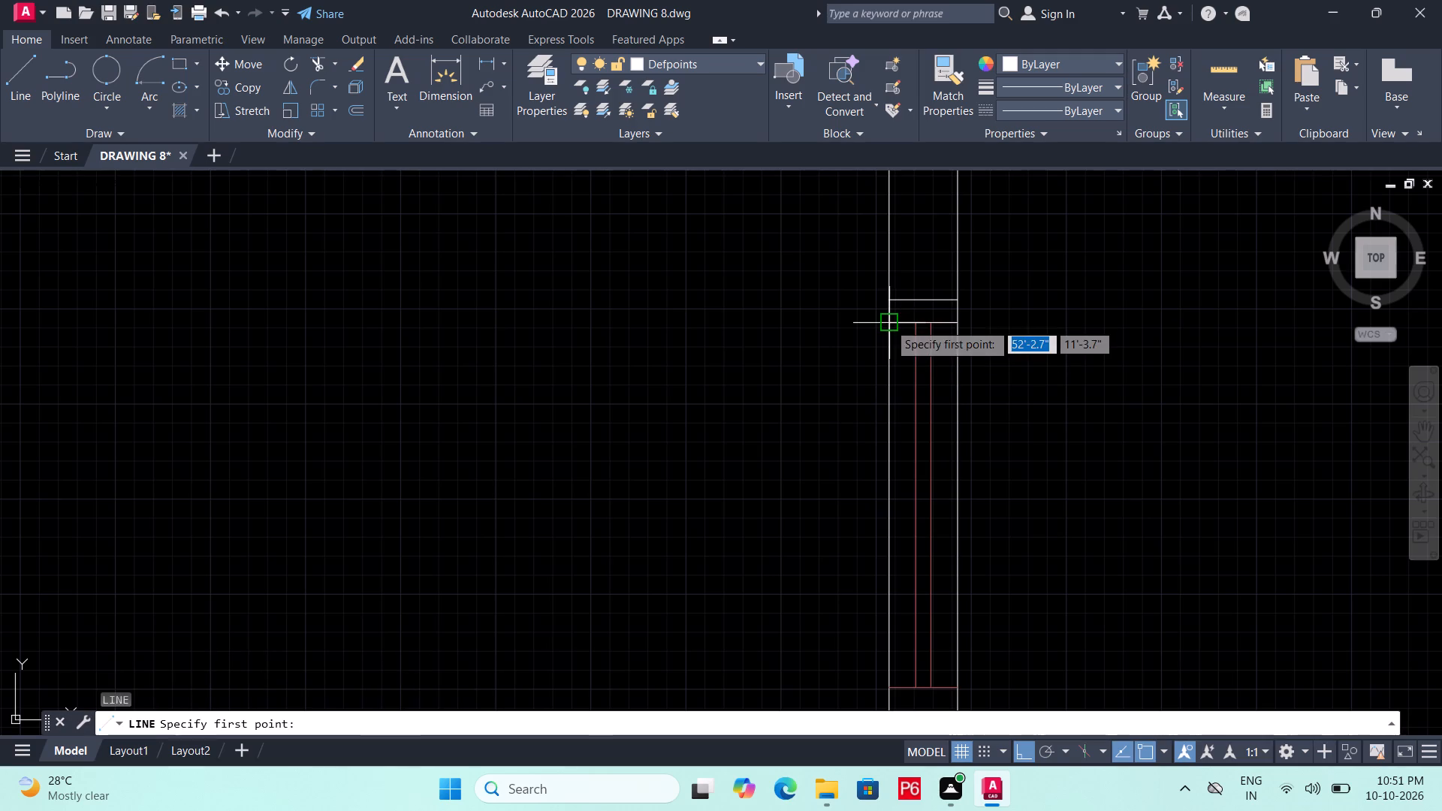
click(888, 323)
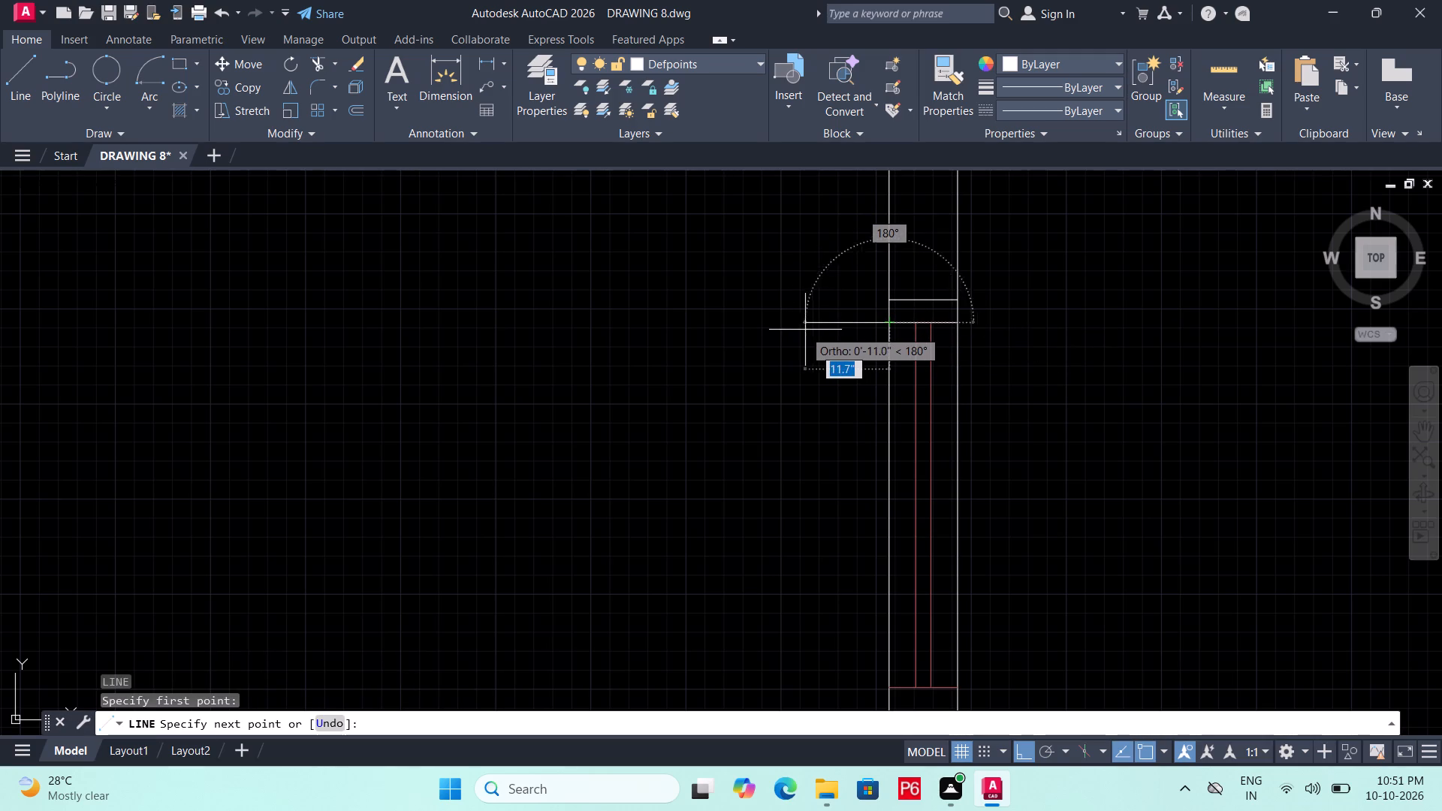
click(800, 330)
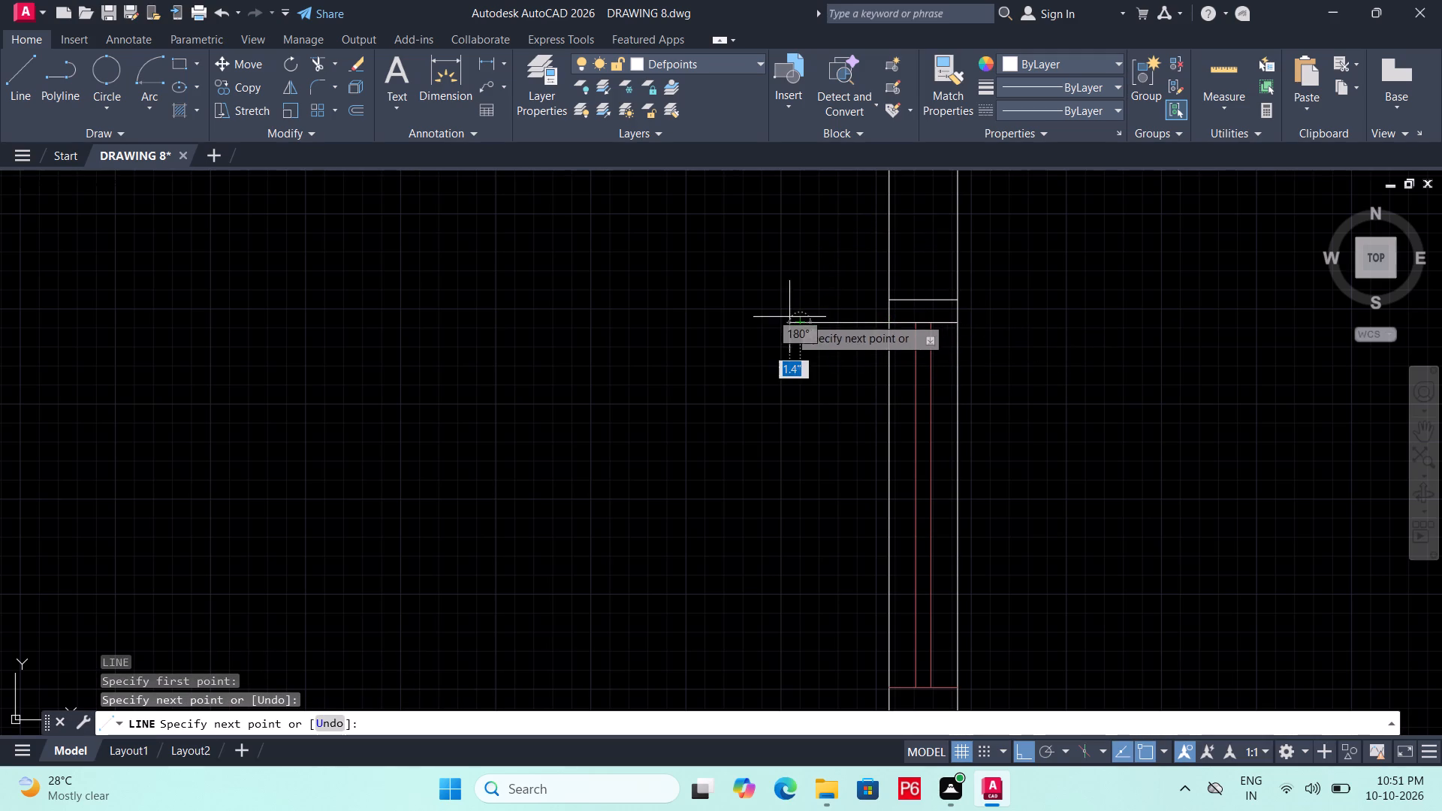
scroll(789, 316, up, 1)
key(Escape)
Draw the sunshade's 1" vertical outer edge and its sloping top up to the lintel's outer top corner, and save the drawing.
text(L)
key(space)
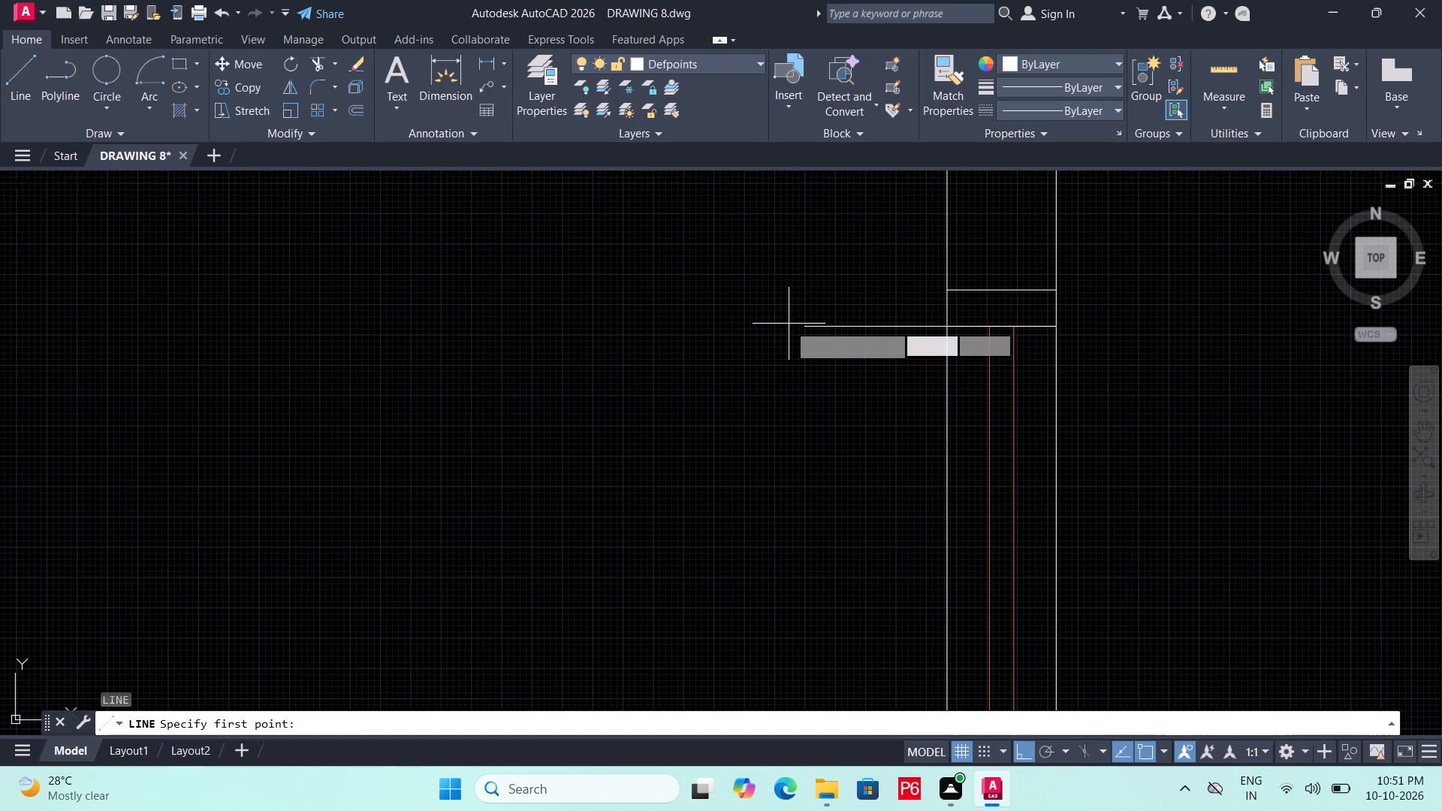
click(804, 327)
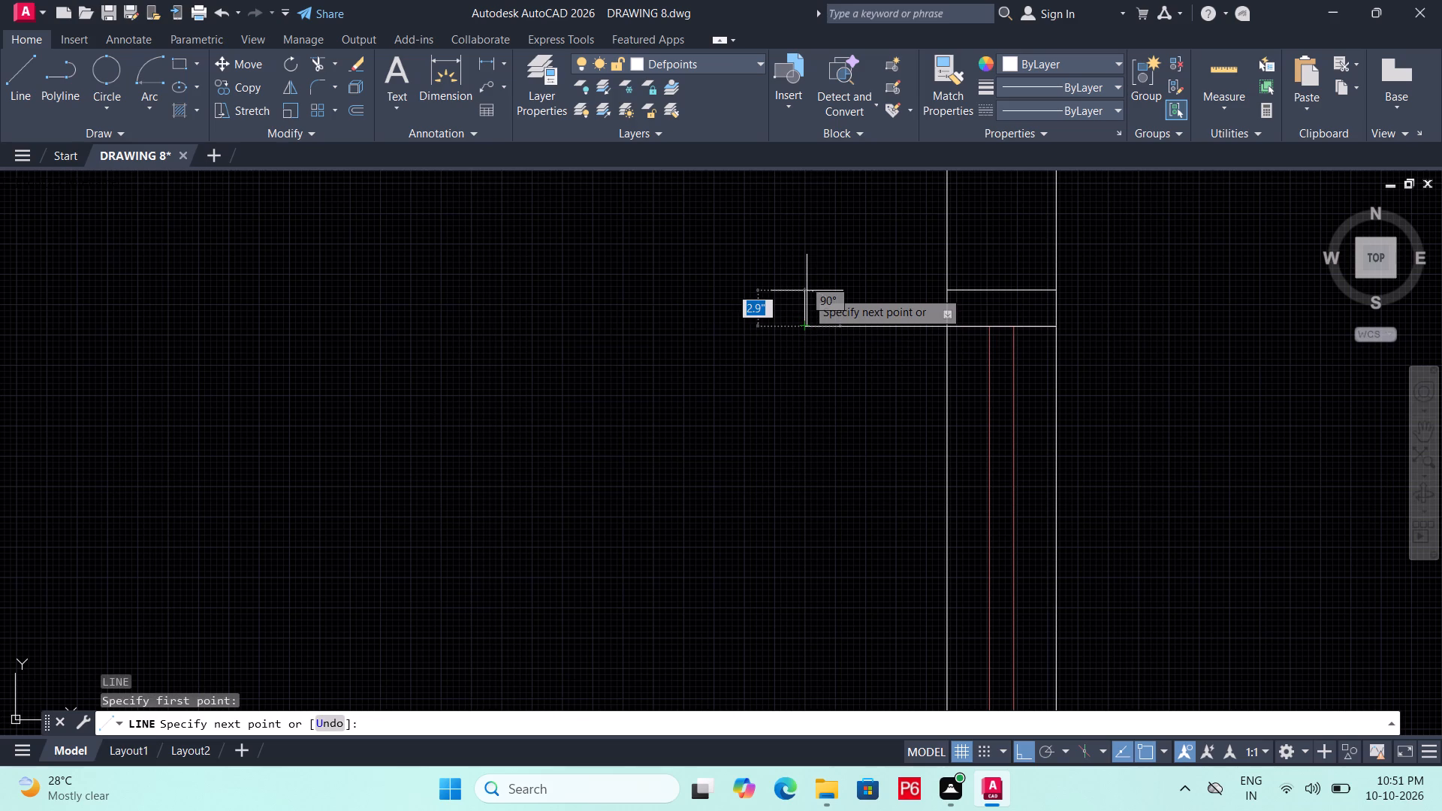
text(1")
key(Return)
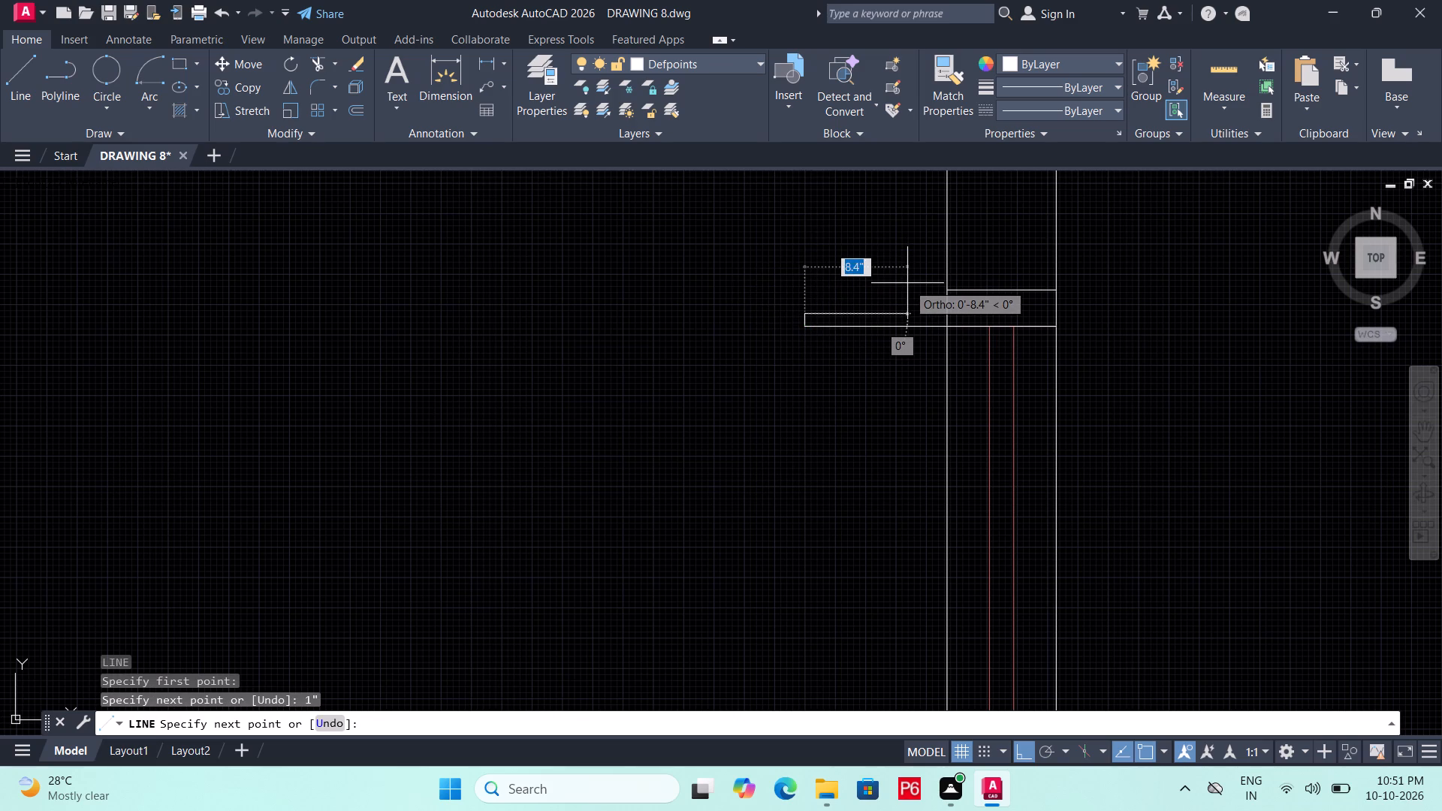
key(F8)
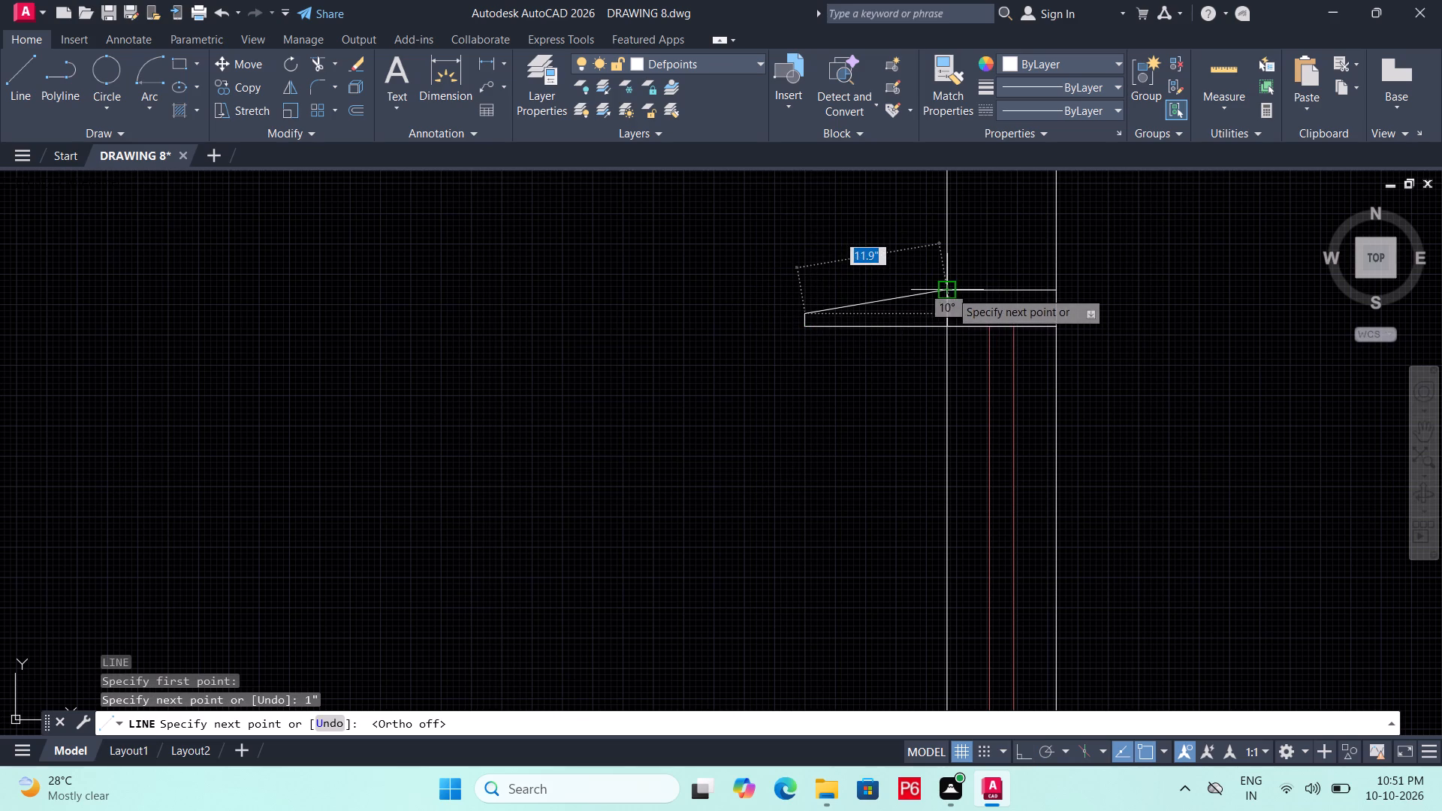
click(950, 291)
key(Escape)
key(ctrl+s)
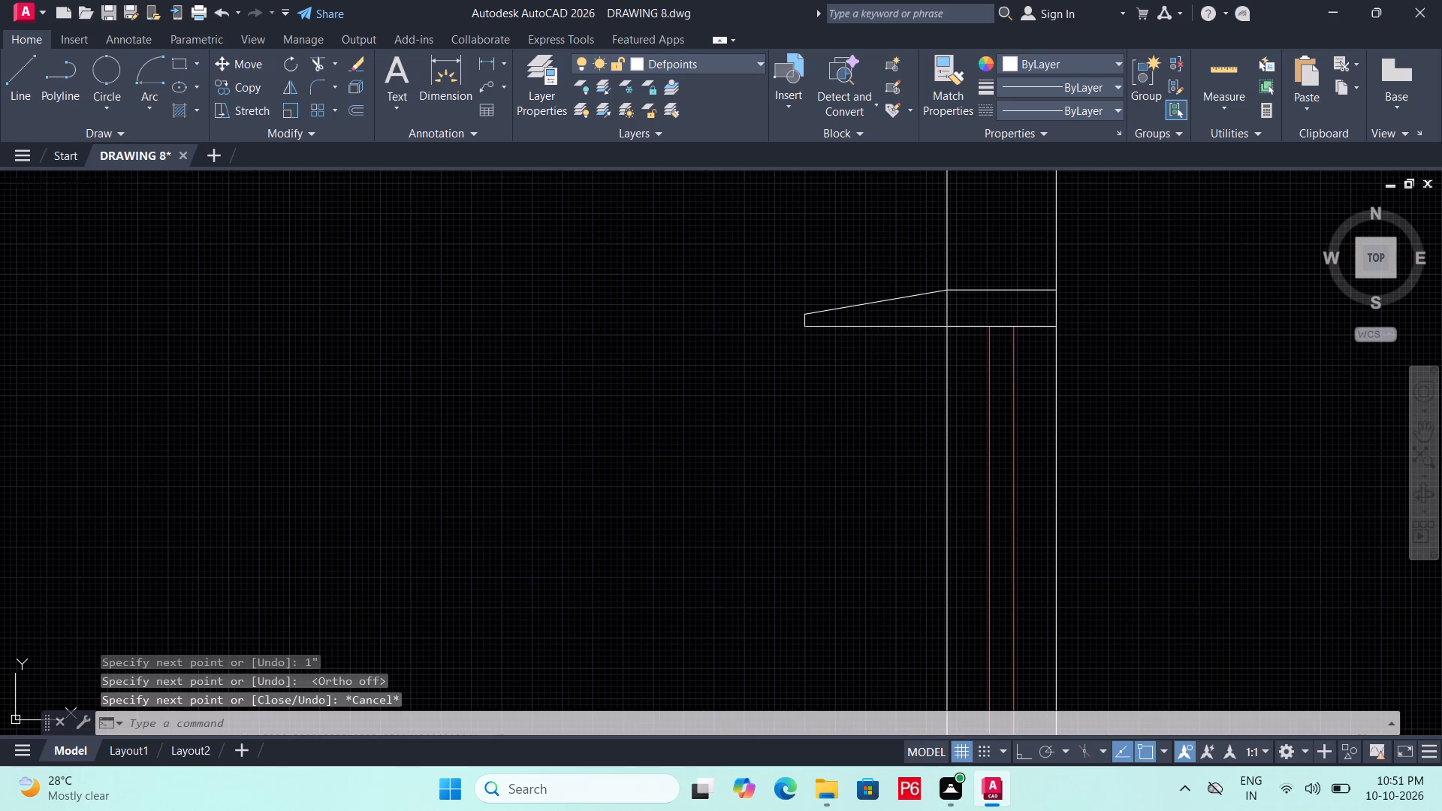
key(ctrl+s)
Trim the wall's outer face line between the lintel's top and bottom lines, and save the drawing.
text(TR)
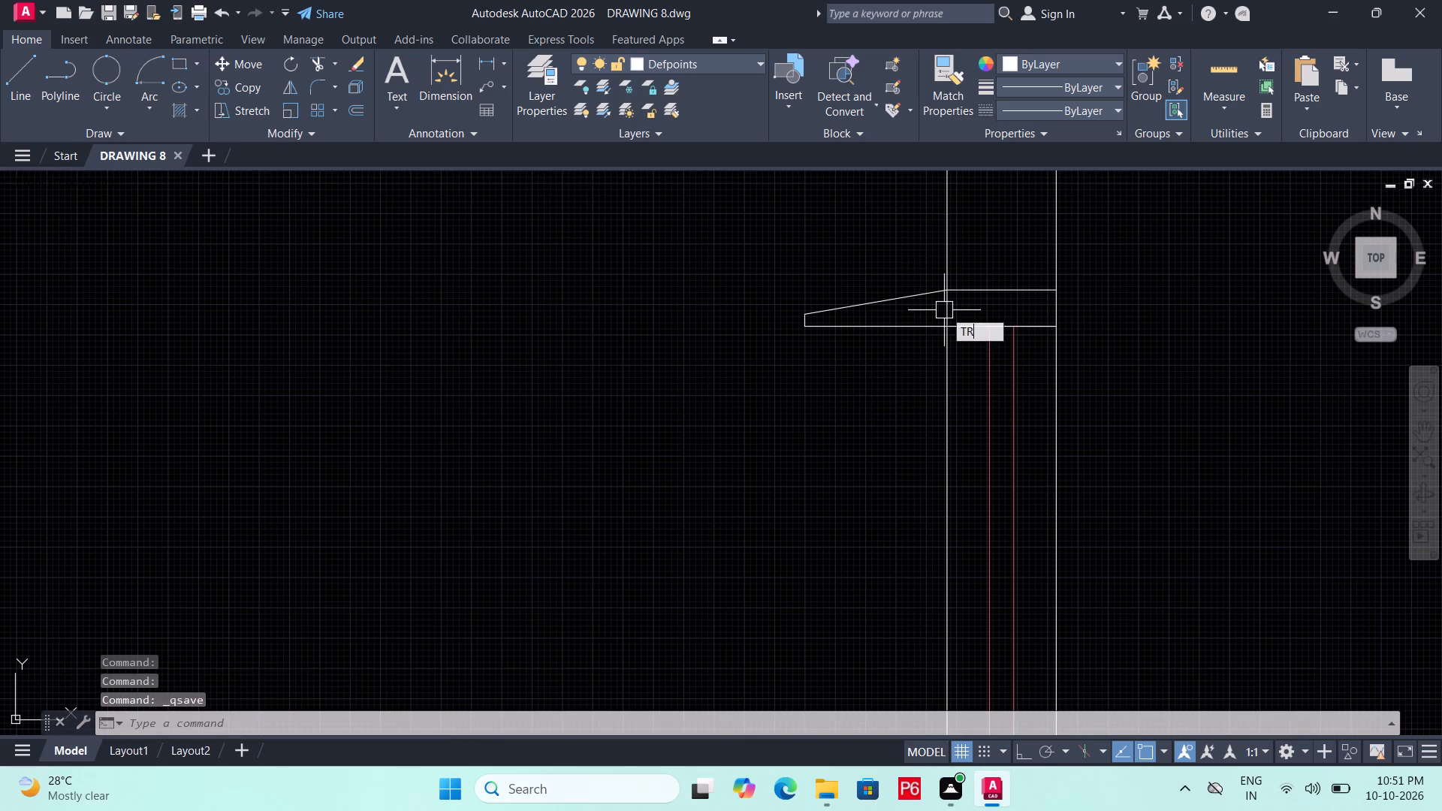
key(space)
key(space)
click(946, 309)
scroll(837, 410, down, 1)
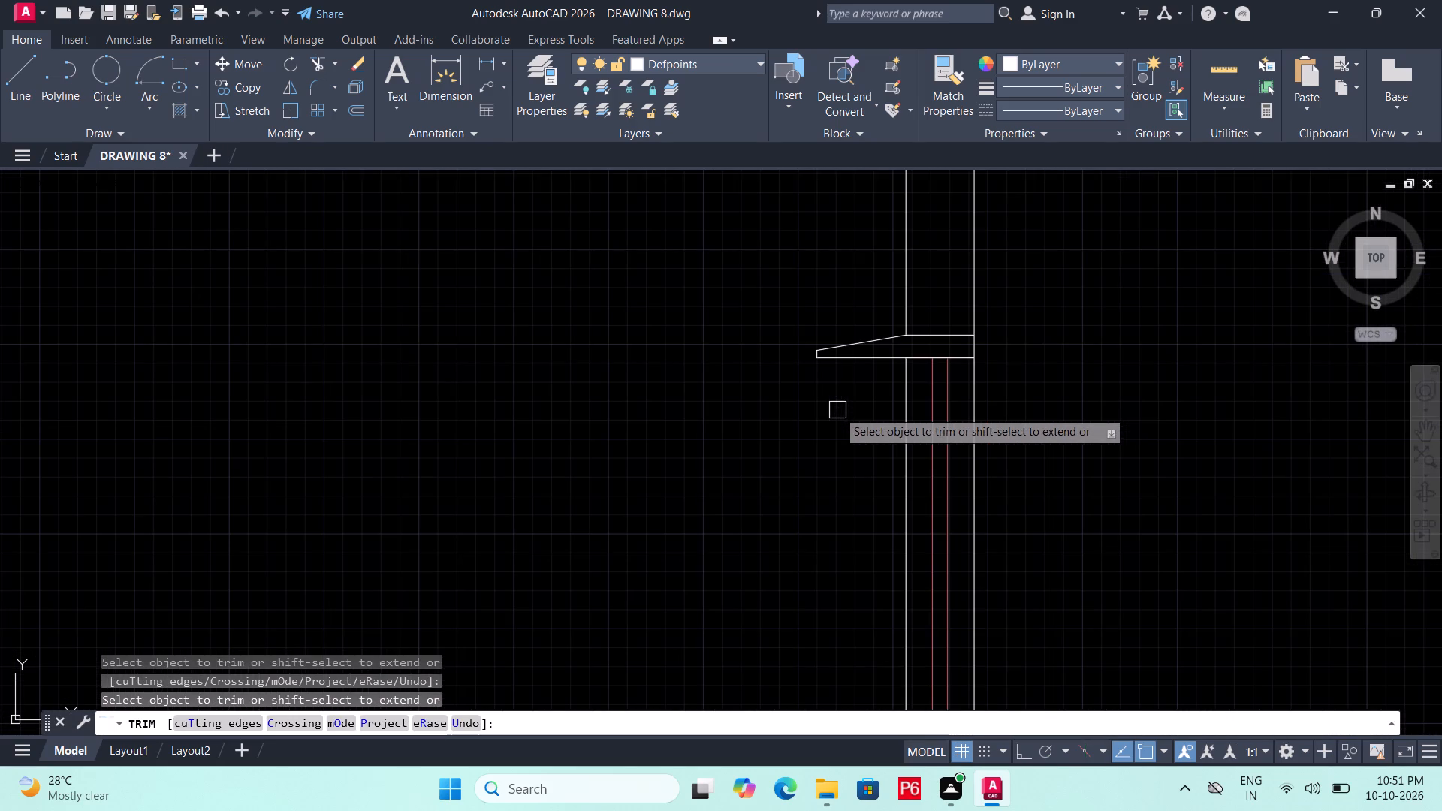
key(ctrl+s)
key(ctrl+s)
Measure the overall width from the sunshade's outer tip to the wall's inner face, and save the drawing.
scroll(837, 410, down, 2)
middle_drag(834, 407, 747, 385)
scroll(681, 392, down, 2)
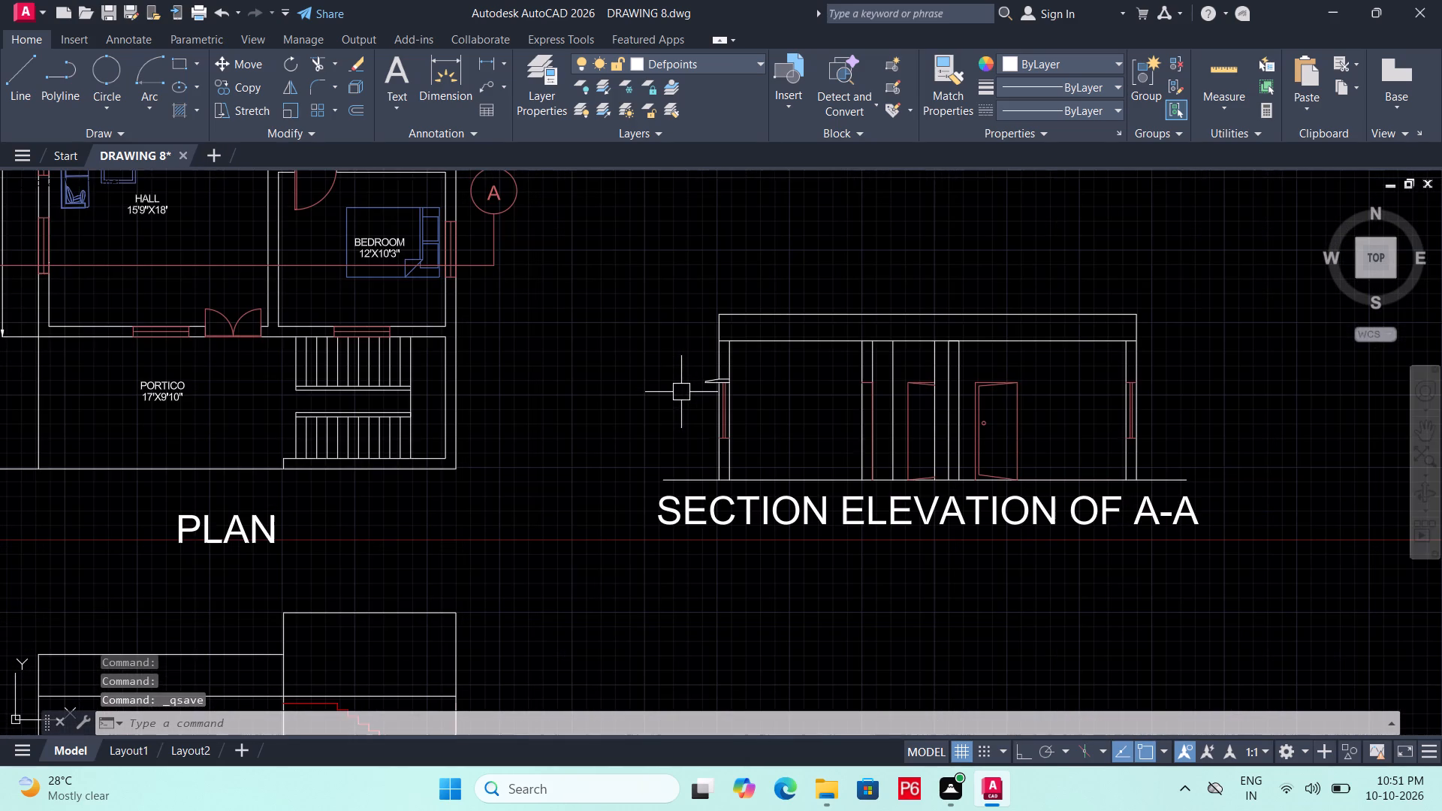
scroll(863, 381, up, 1)
middle_drag(1227, 388, 997, 411)
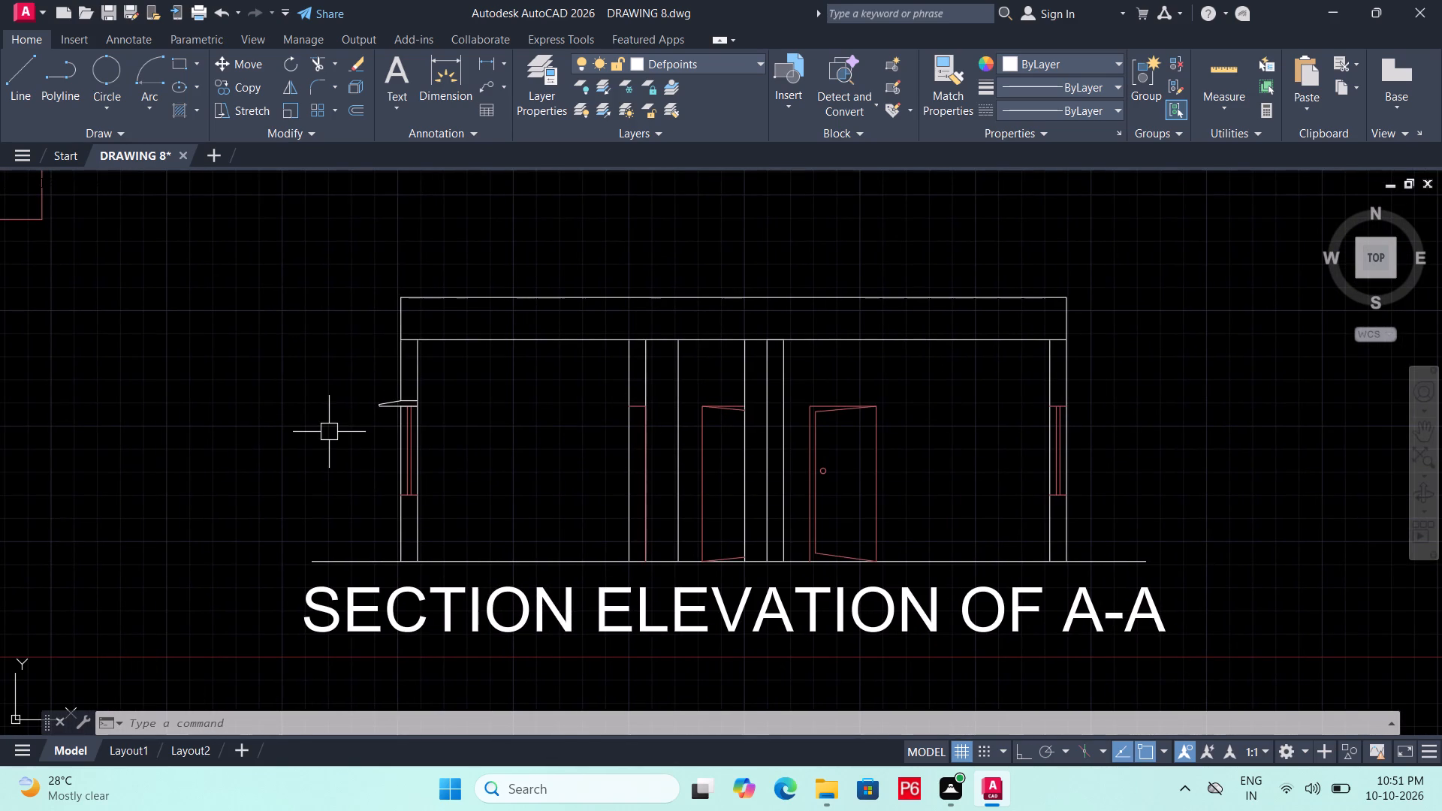
scroll(327, 431, up, 2)
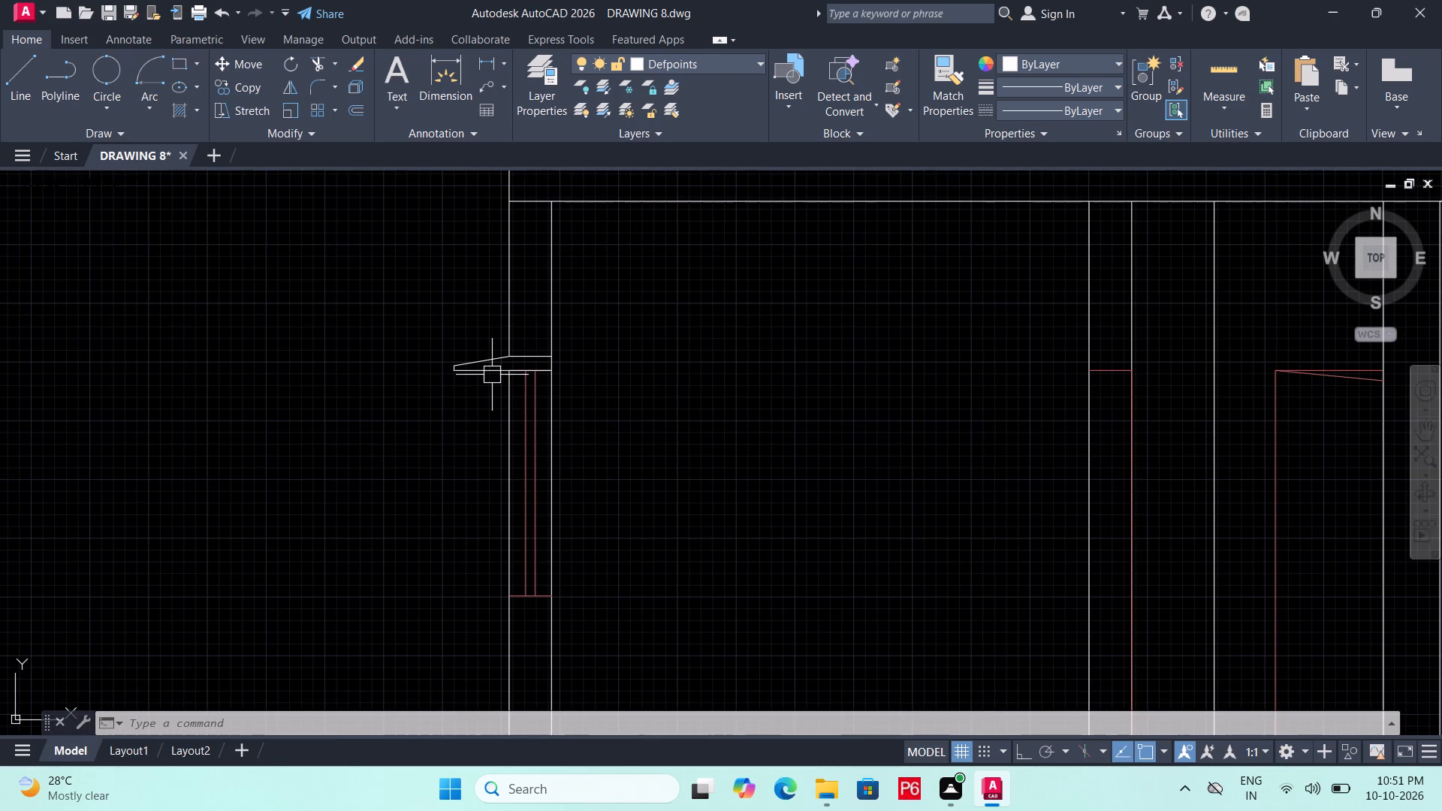
click(492, 375)
scroll(492, 394, up, 1)
key(Escape)
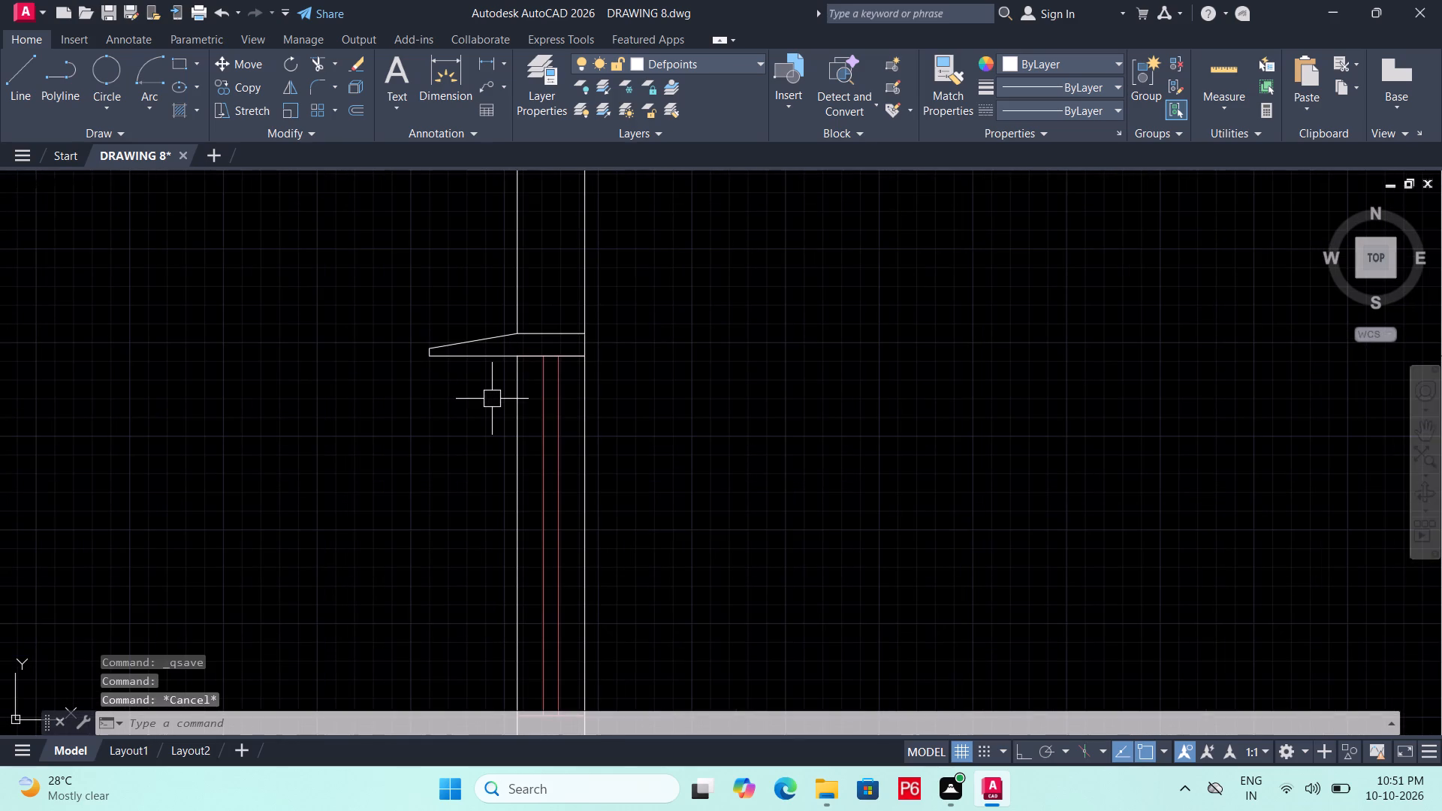
text(DIMLI)
text(N)
key(space)
scroll(438, 354, up, 2)
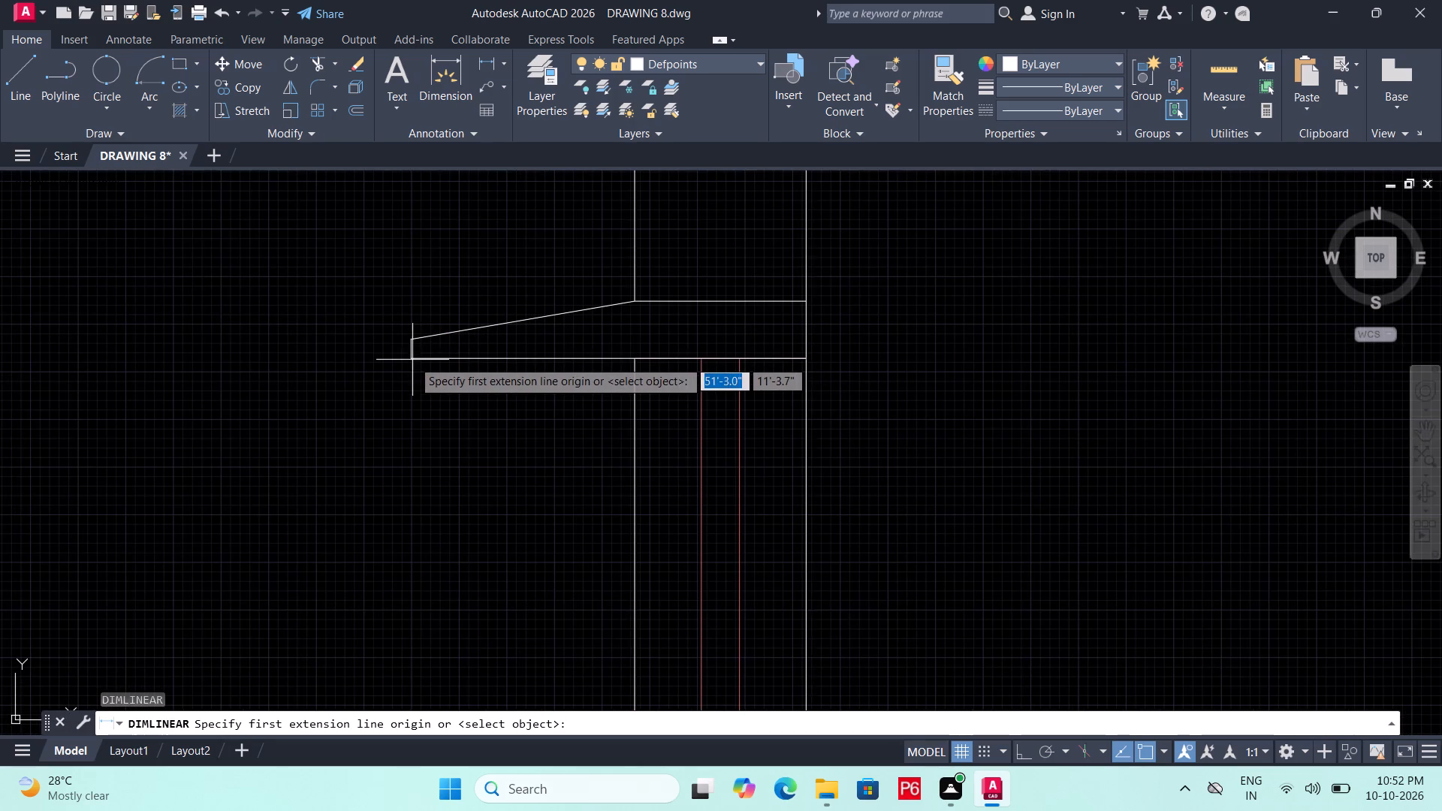
click(412, 360)
click(804, 357)
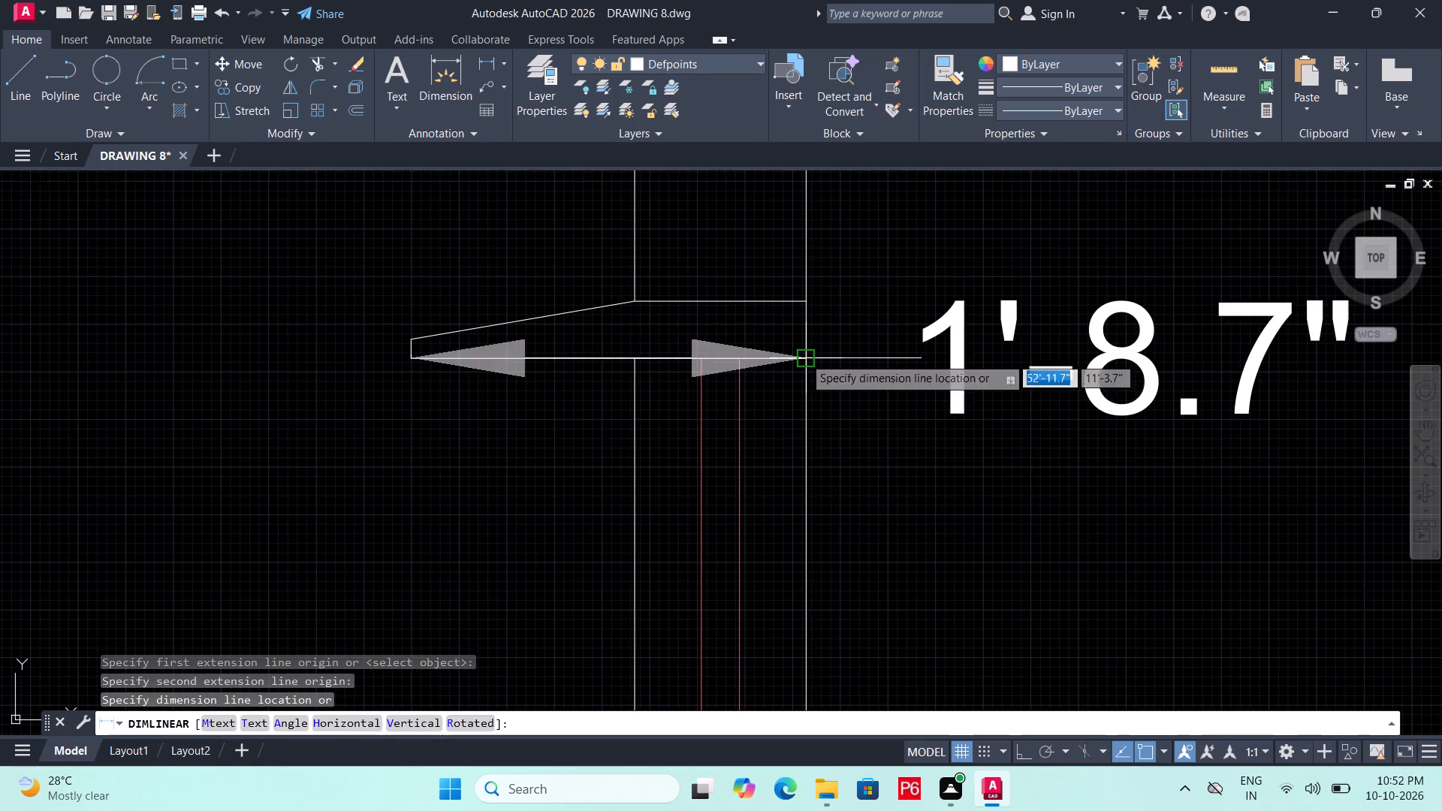
scroll(754, 425, down, 1)
middle_drag(754, 425, 746, 420)
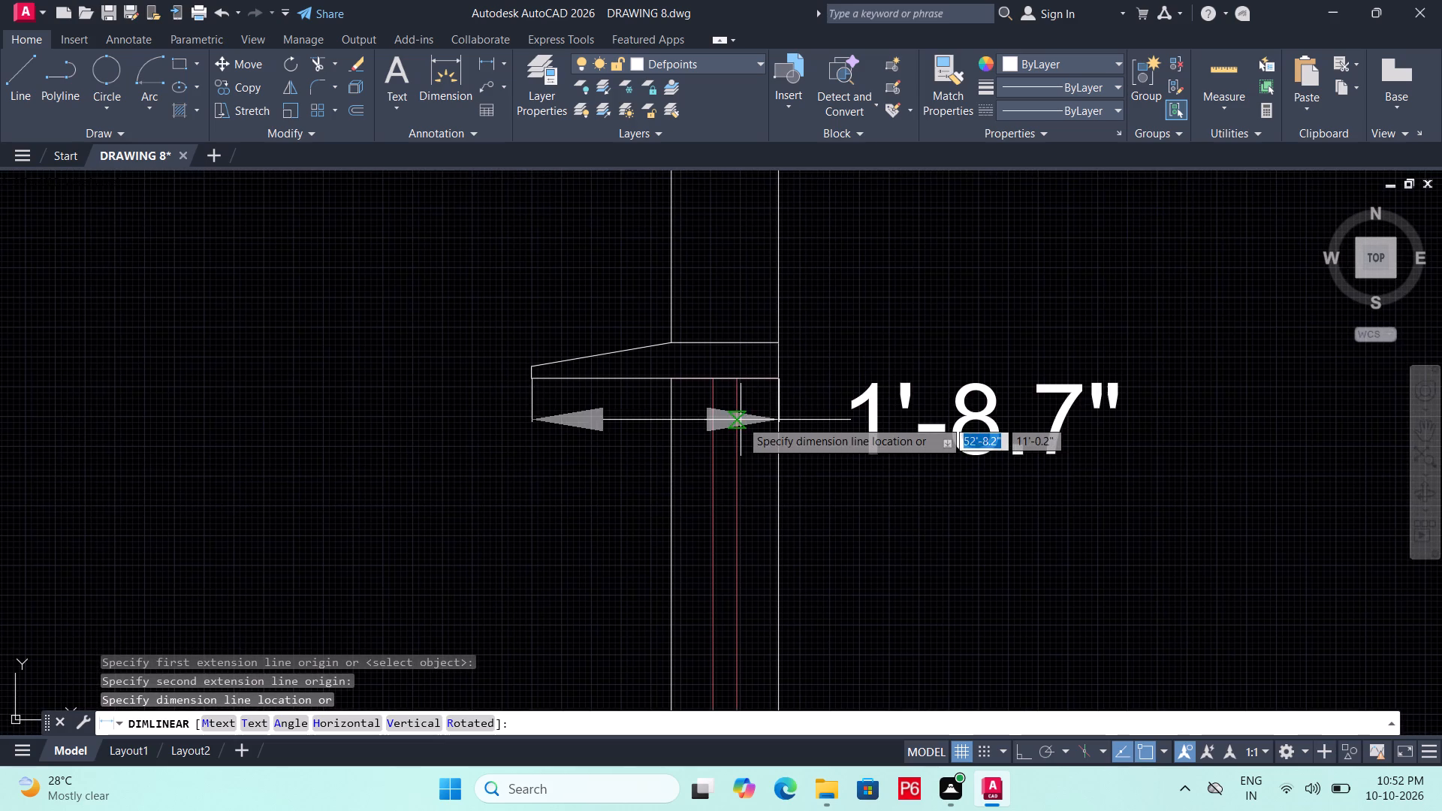
key(Escape)
key(ctrl+s)
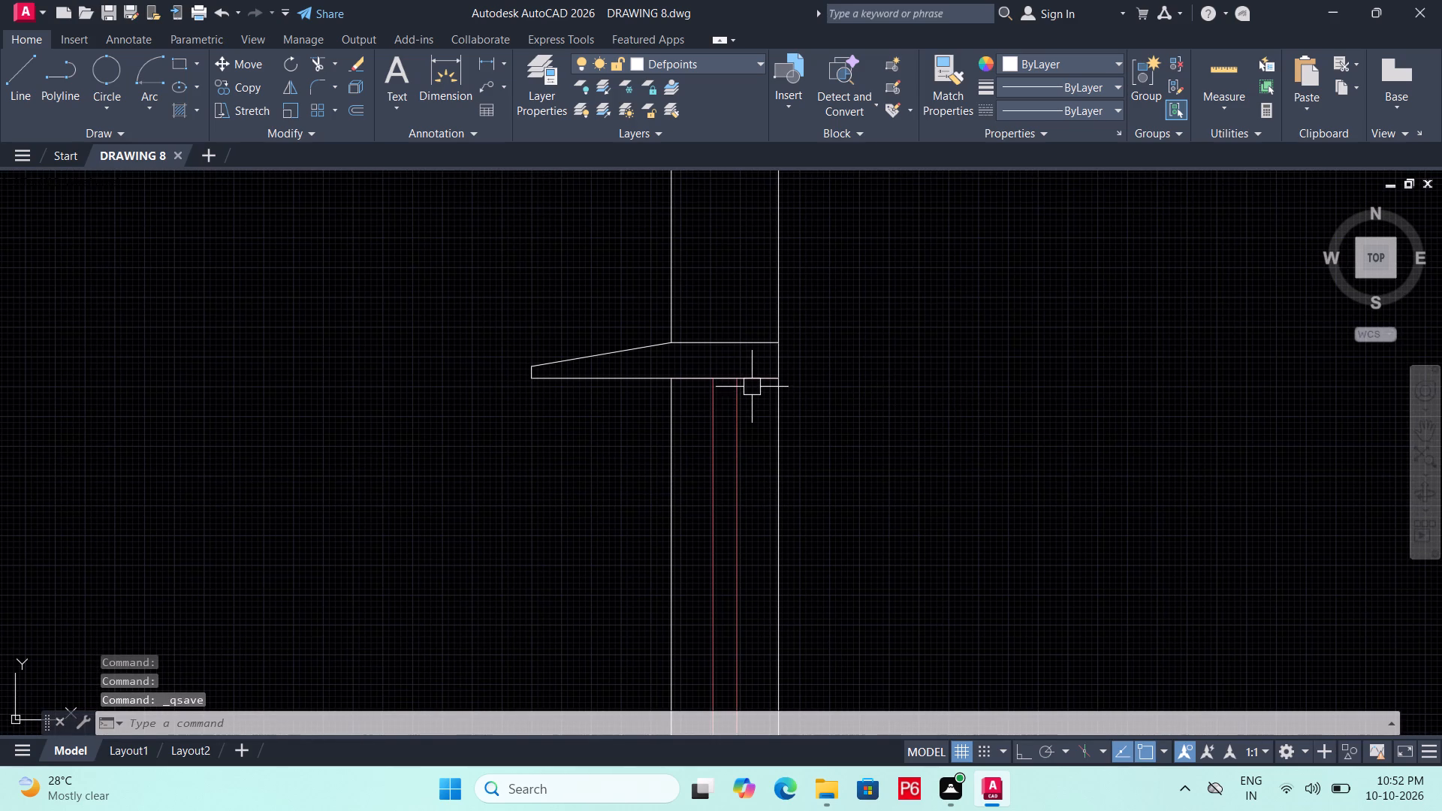
Delete the two white underside lines, the one across the wall at the window head and the one under the sunshade.
click(752, 383)
key(Escape)
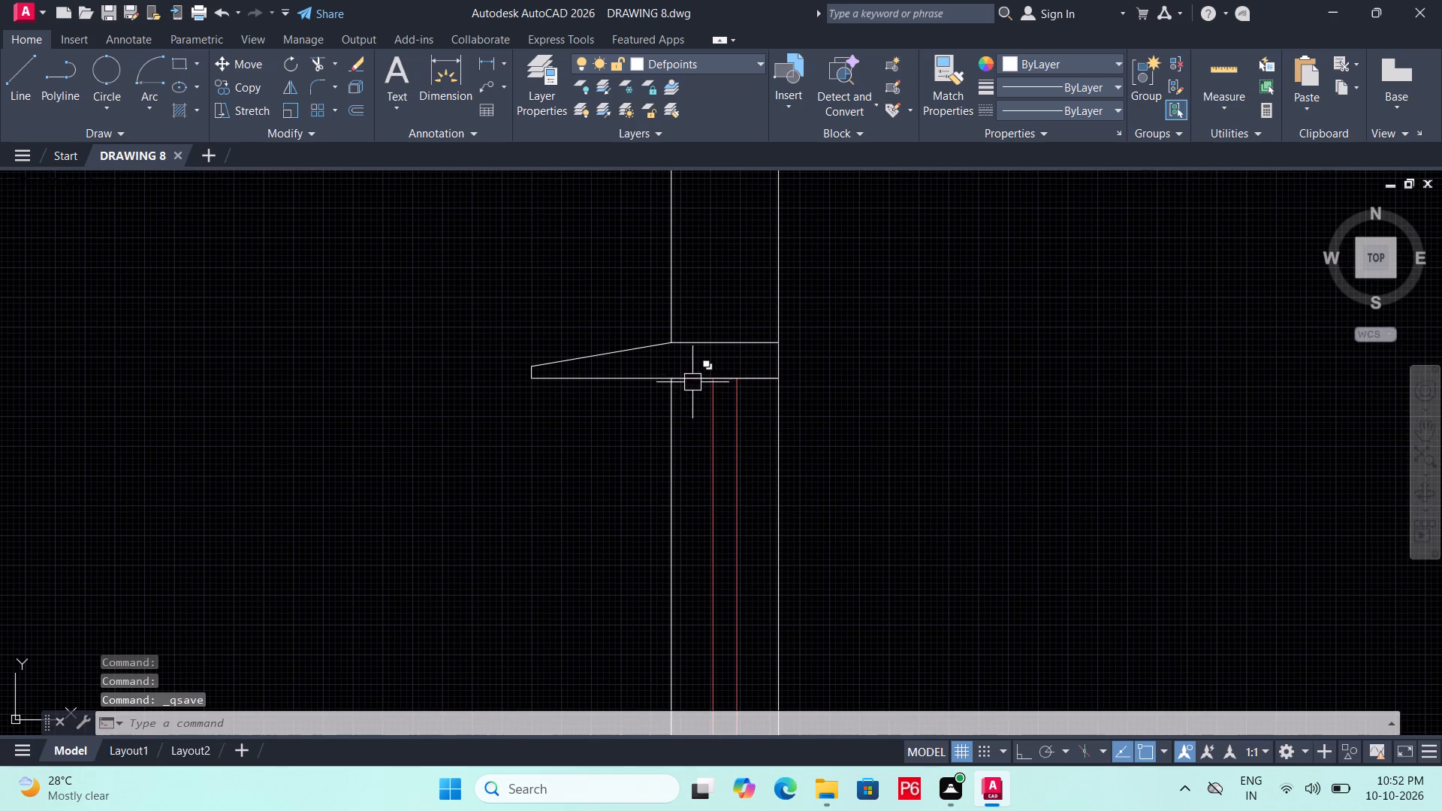
click(694, 379)
key(Delete)
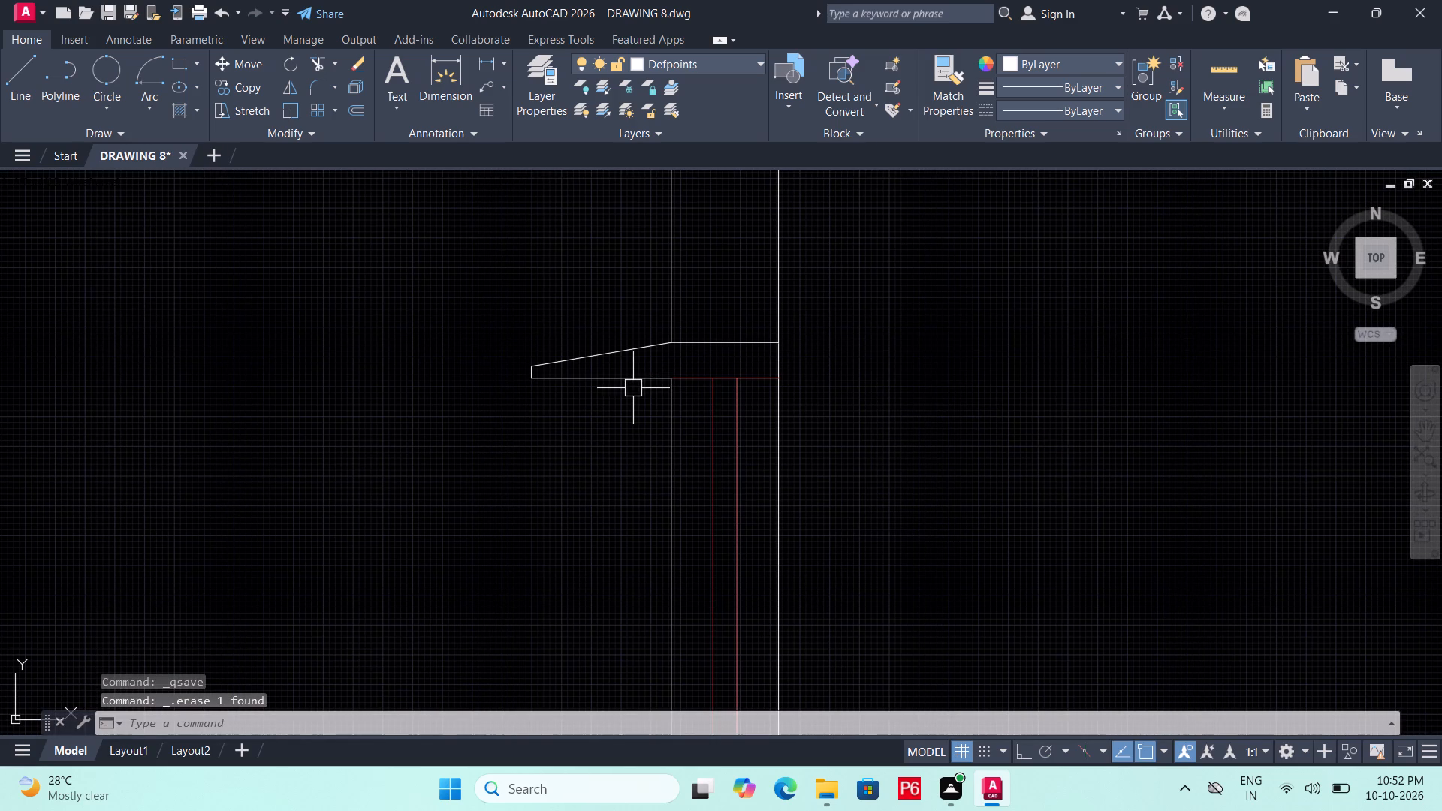
click(633, 384)
key(Delete)
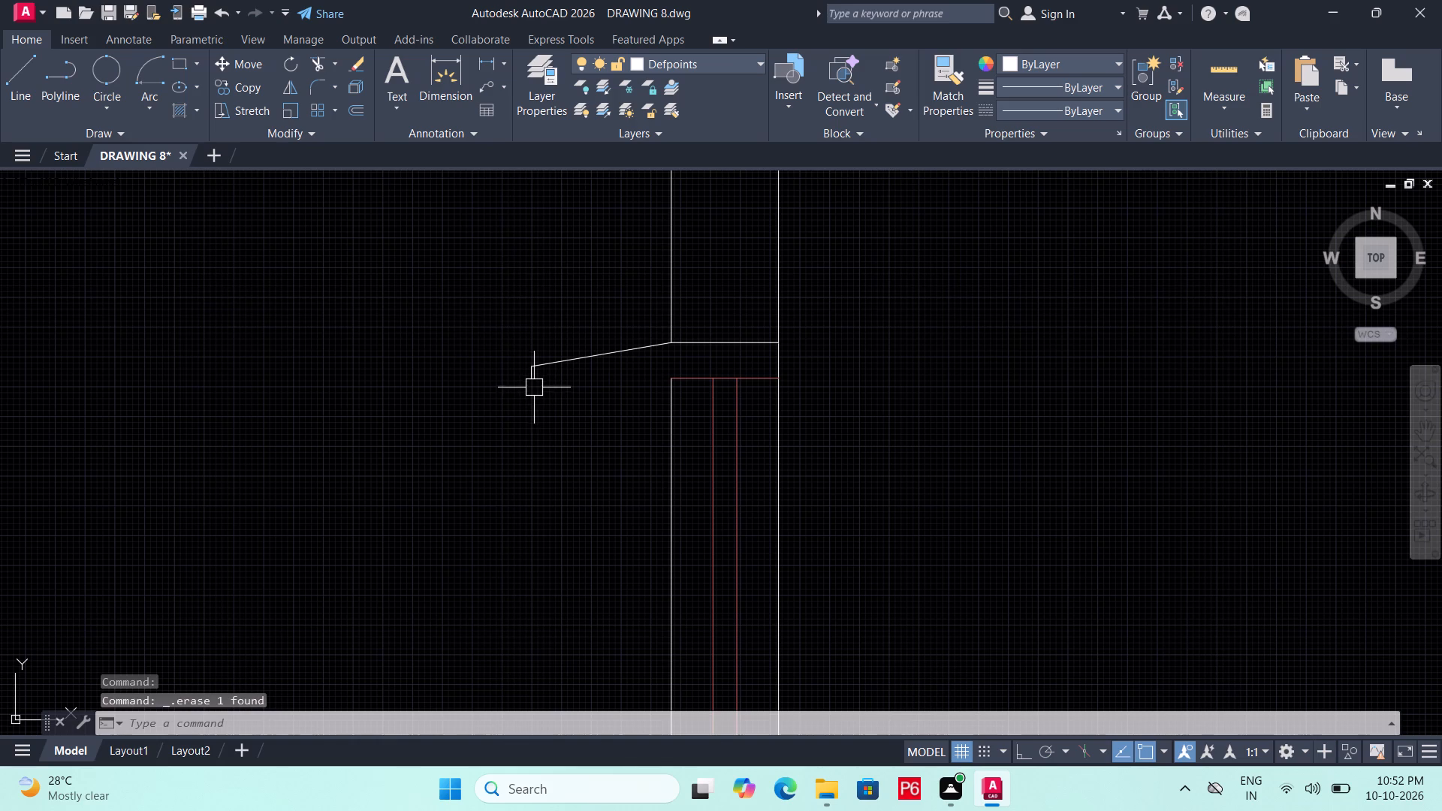
Delete the short vertical outer edge of the sunshade.
click(534, 384)
key(Delete)
Draw a 2' underside line outward from the wall's inner face at the window head, ending in a 1" vertical outer edge.
key(l)
key(space)
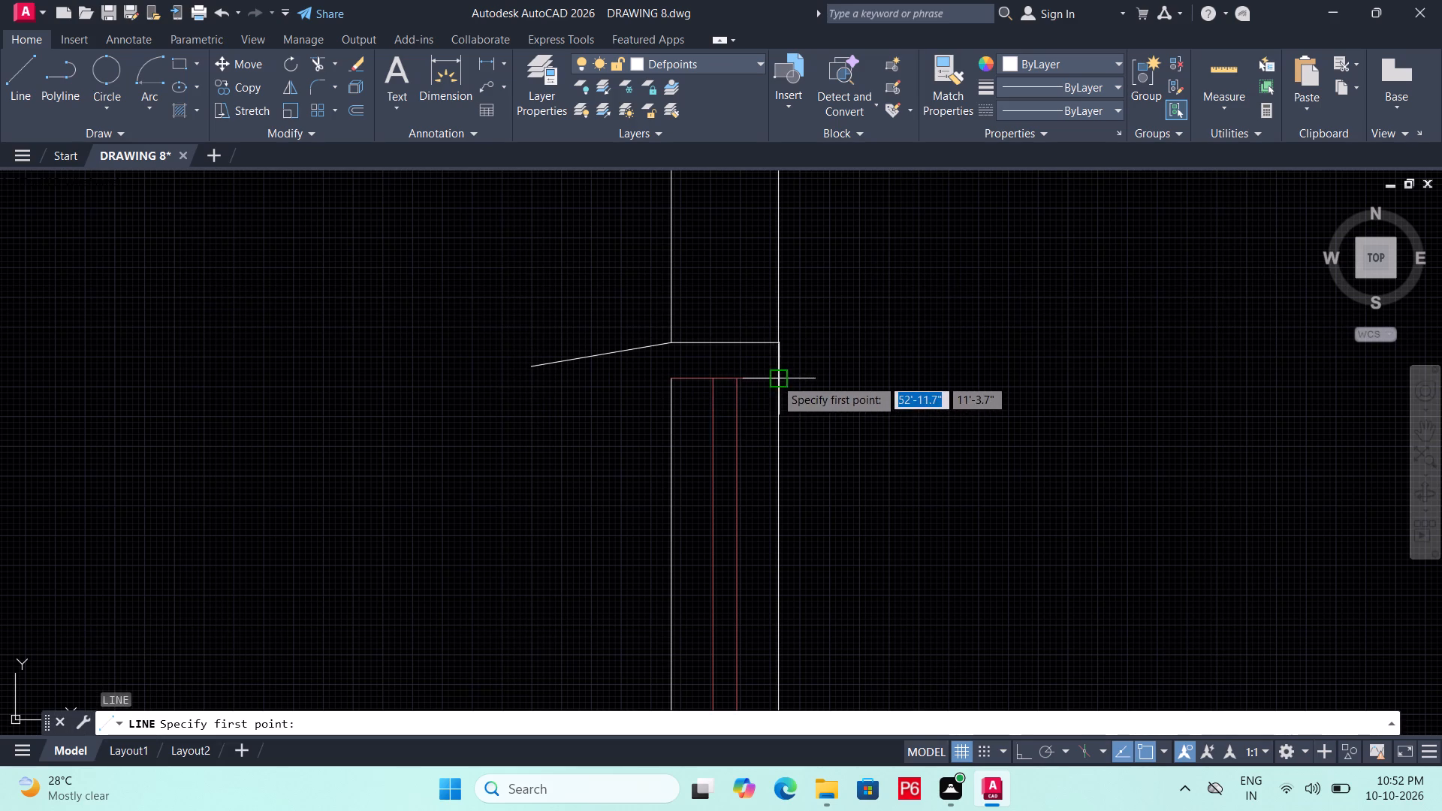
click(775, 378)
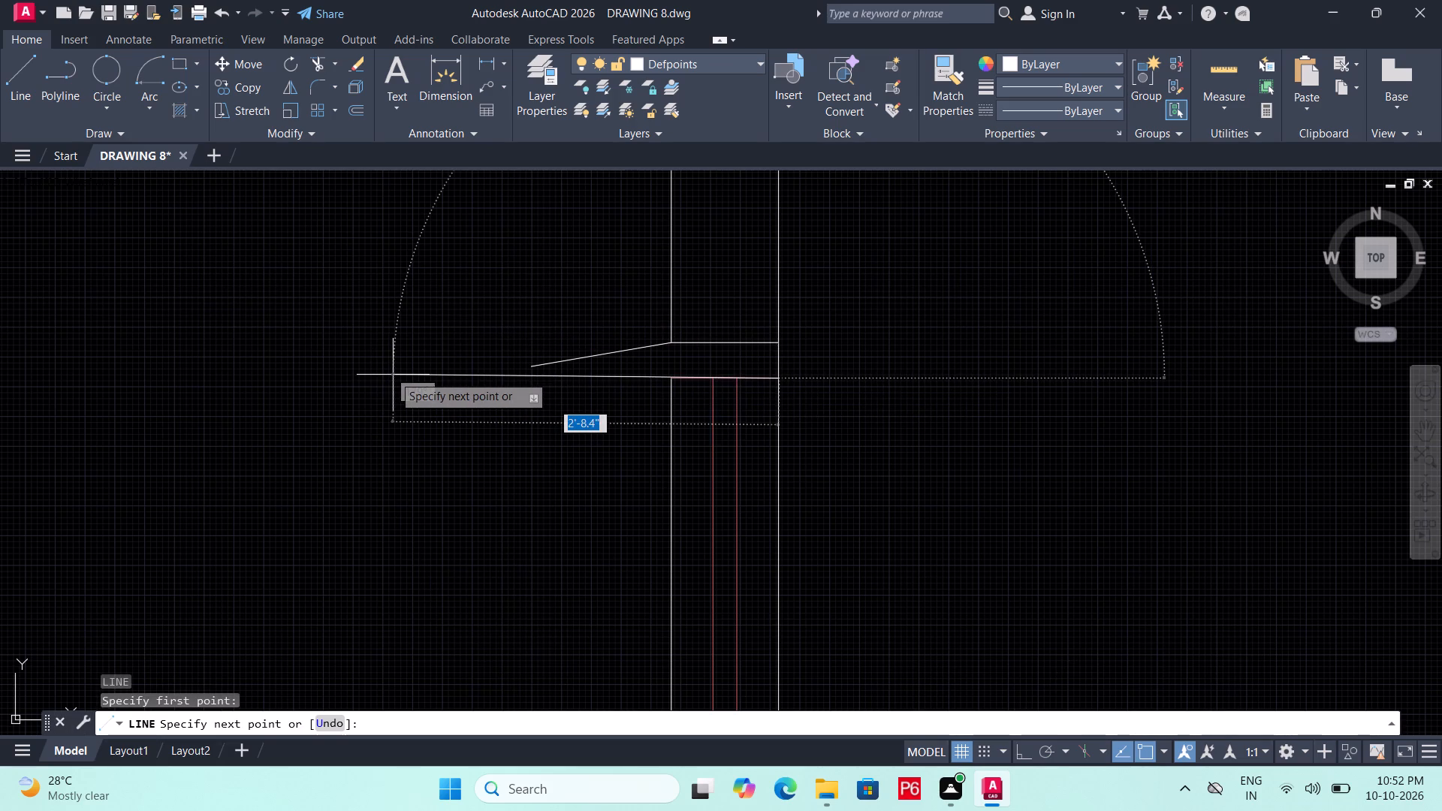
key(F8)
text(2')
key(Return)
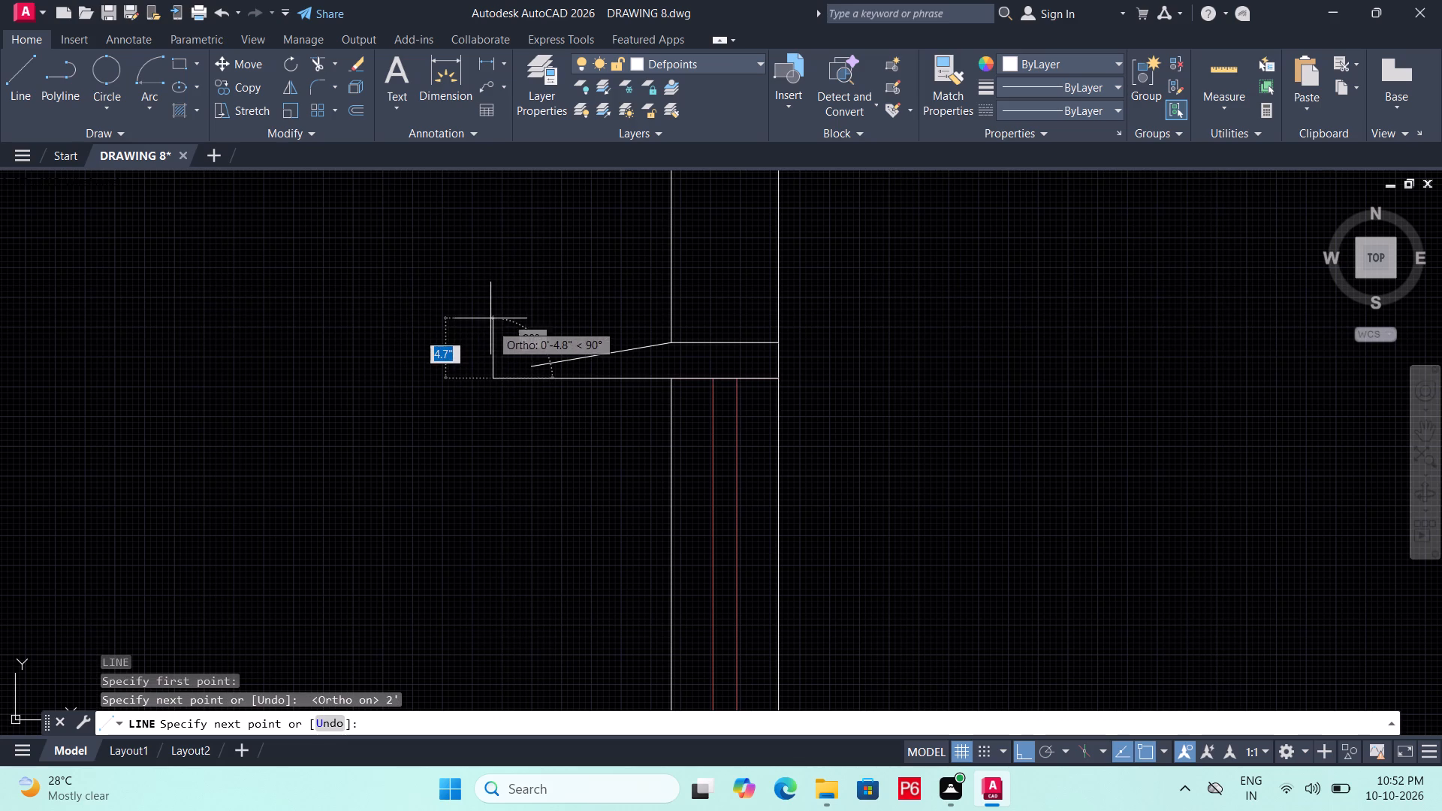
text(1")
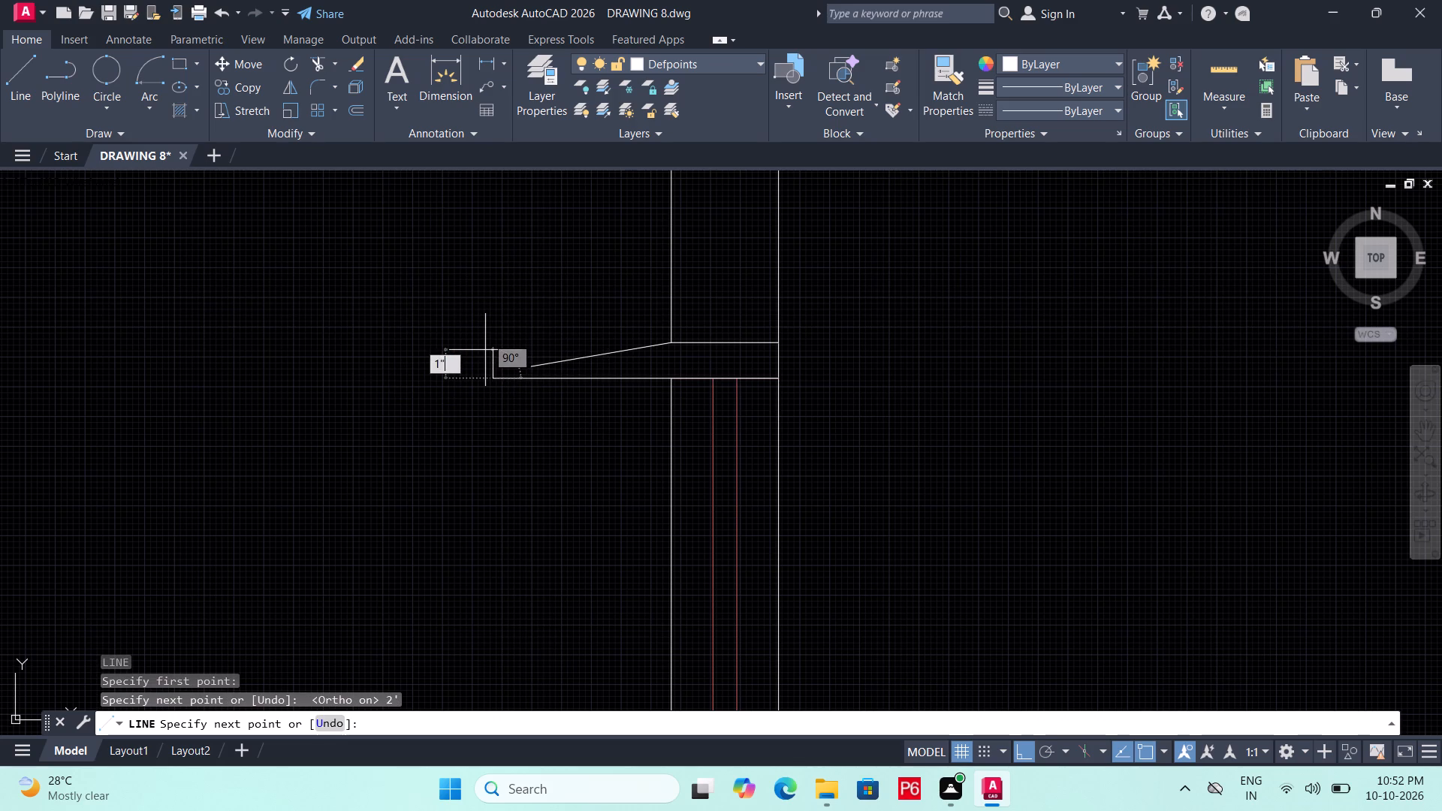
key(Return)
key(Escape)
Replace the old sloping line with one from the new outer edge's top to the lintel's outer top corner, and save the drawing.
click(614, 348)
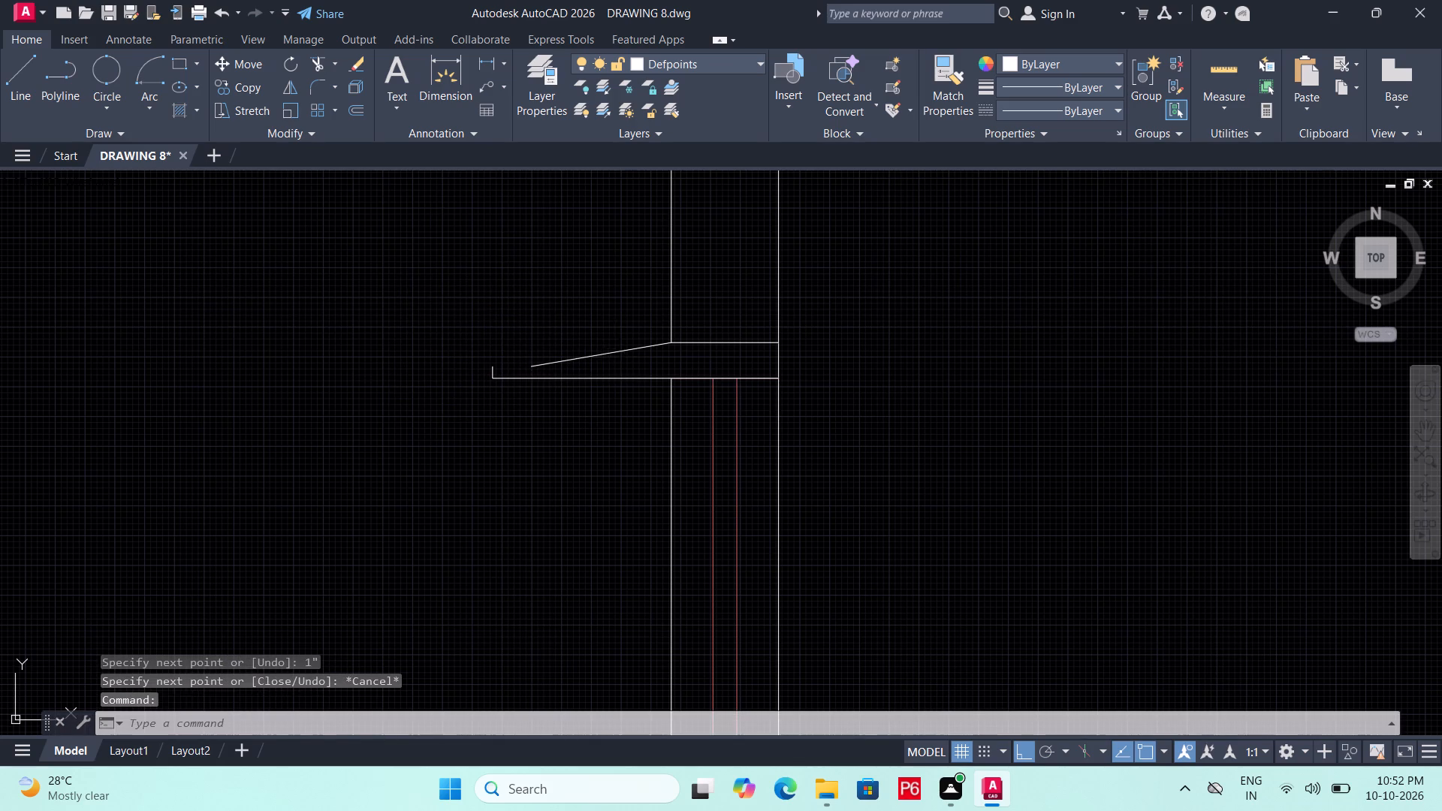
key(Delete)
text(L)
key(space)
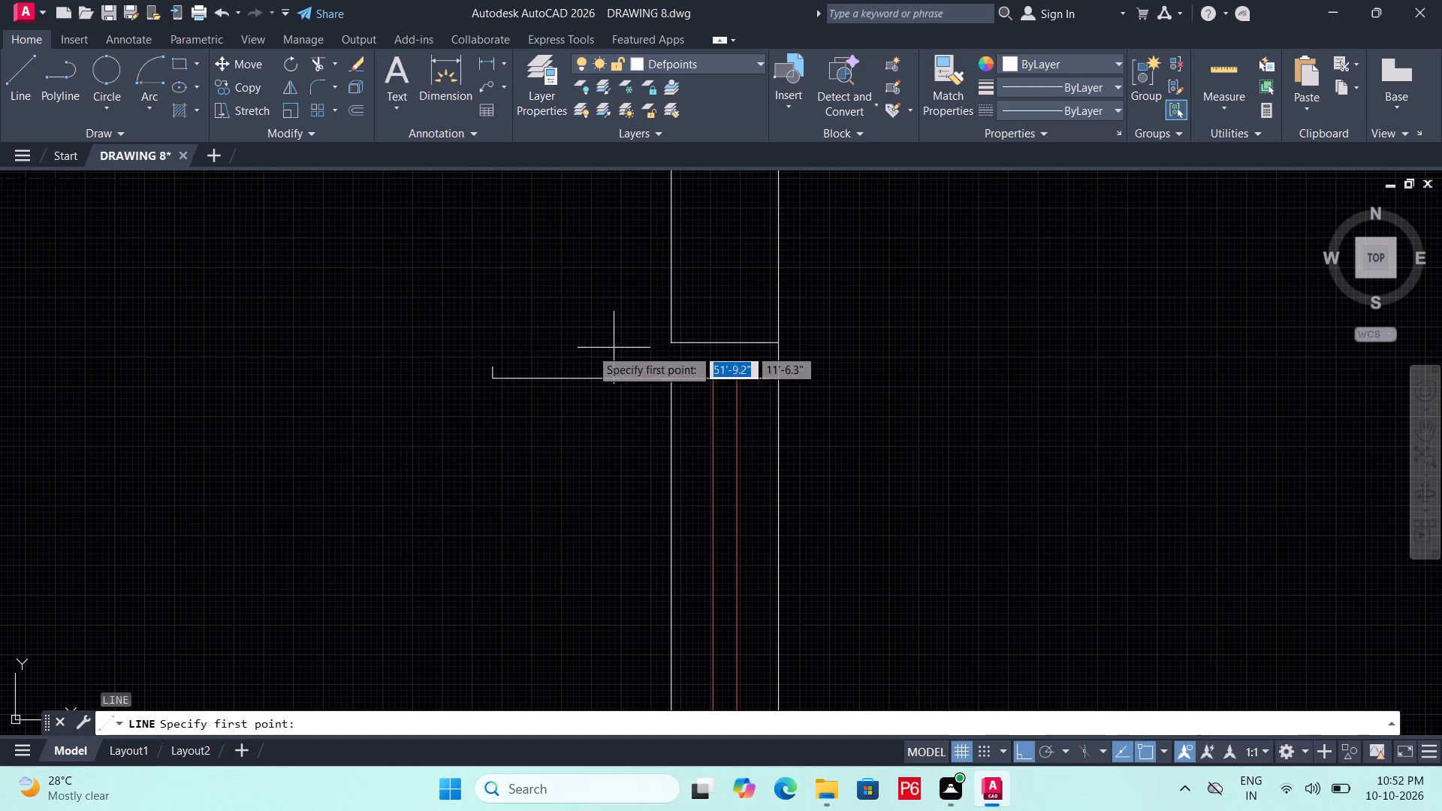
click(493, 364)
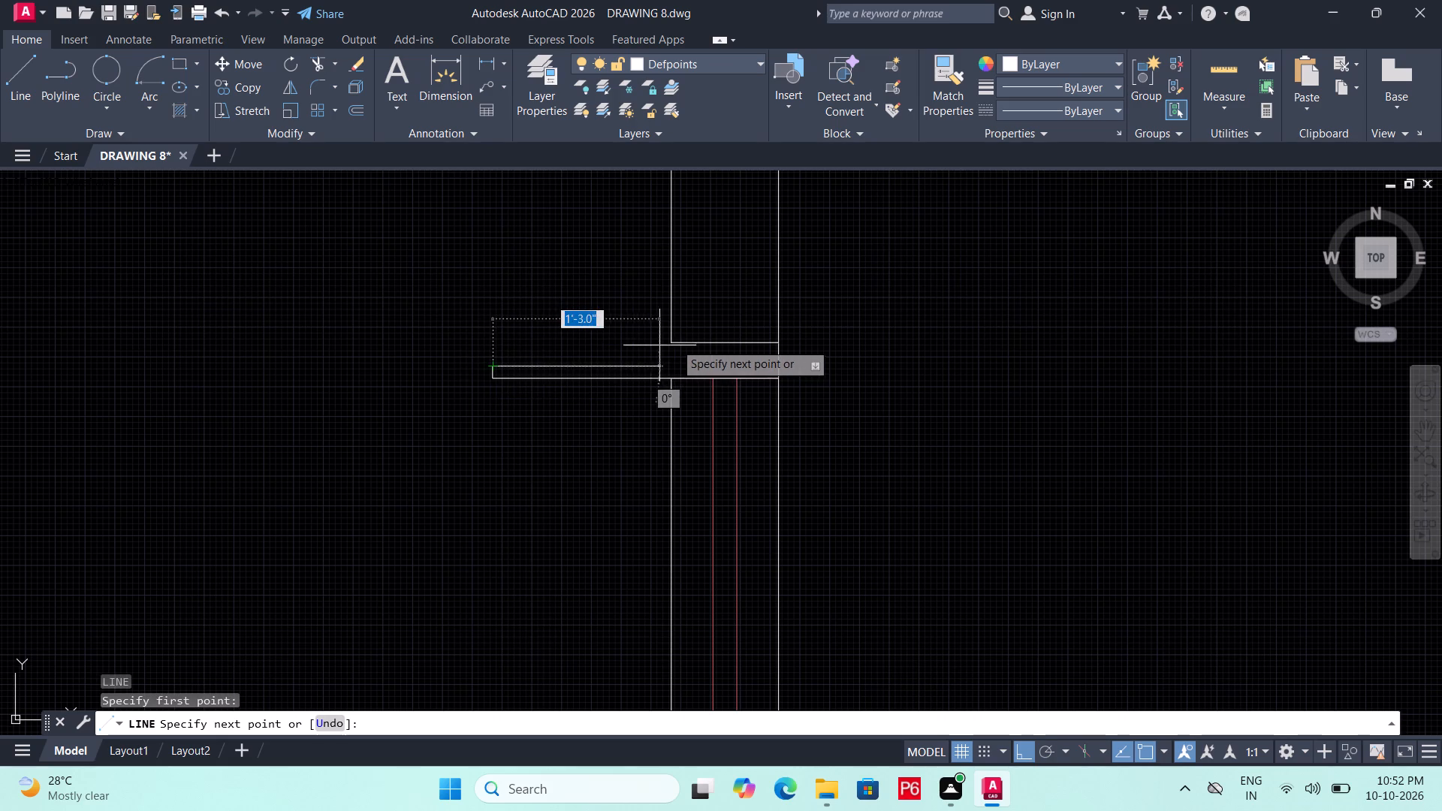
key(F8)
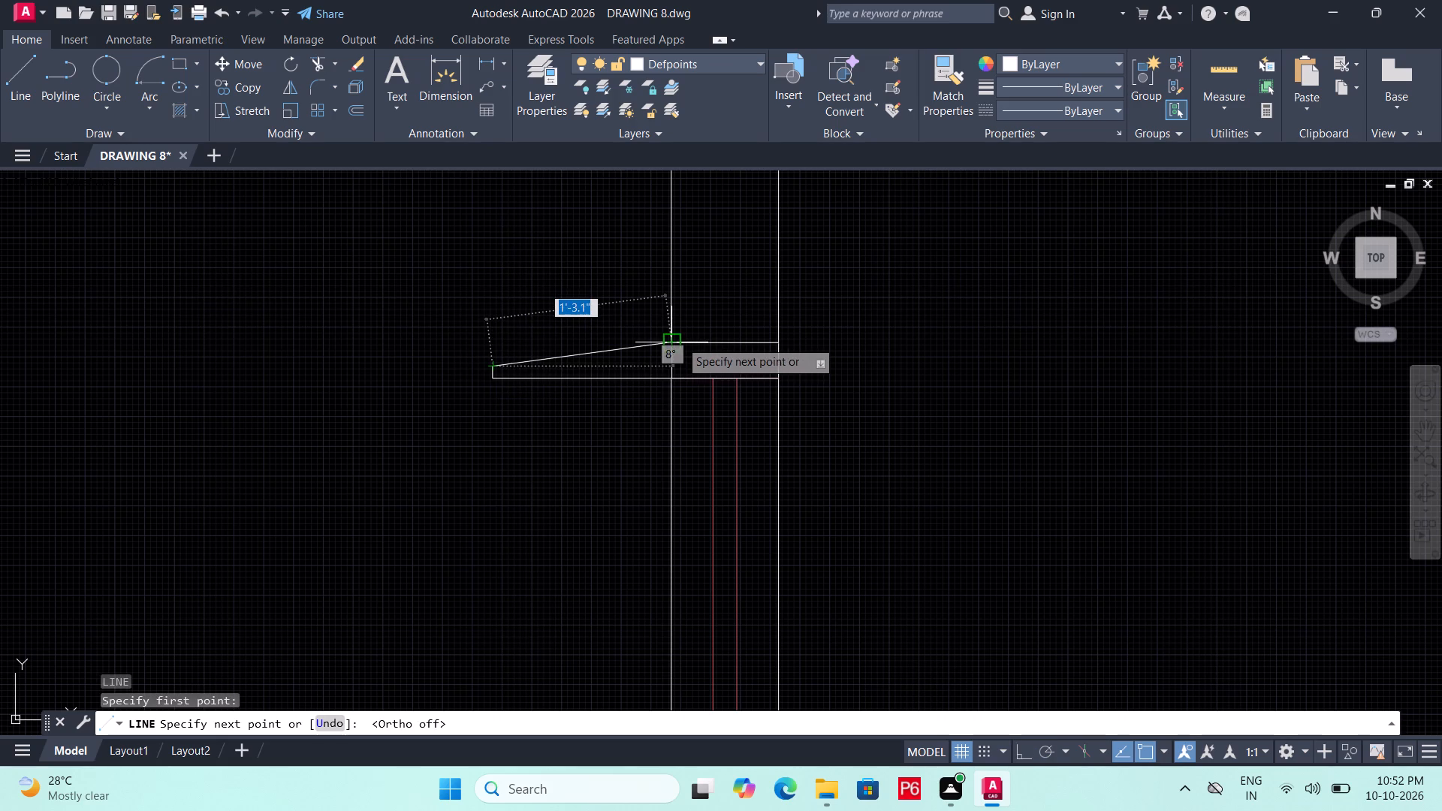
click(680, 340)
scroll(582, 387, down, 1)
key(ctrl+s)
key(ctrl+s)
key(ctrl+s)
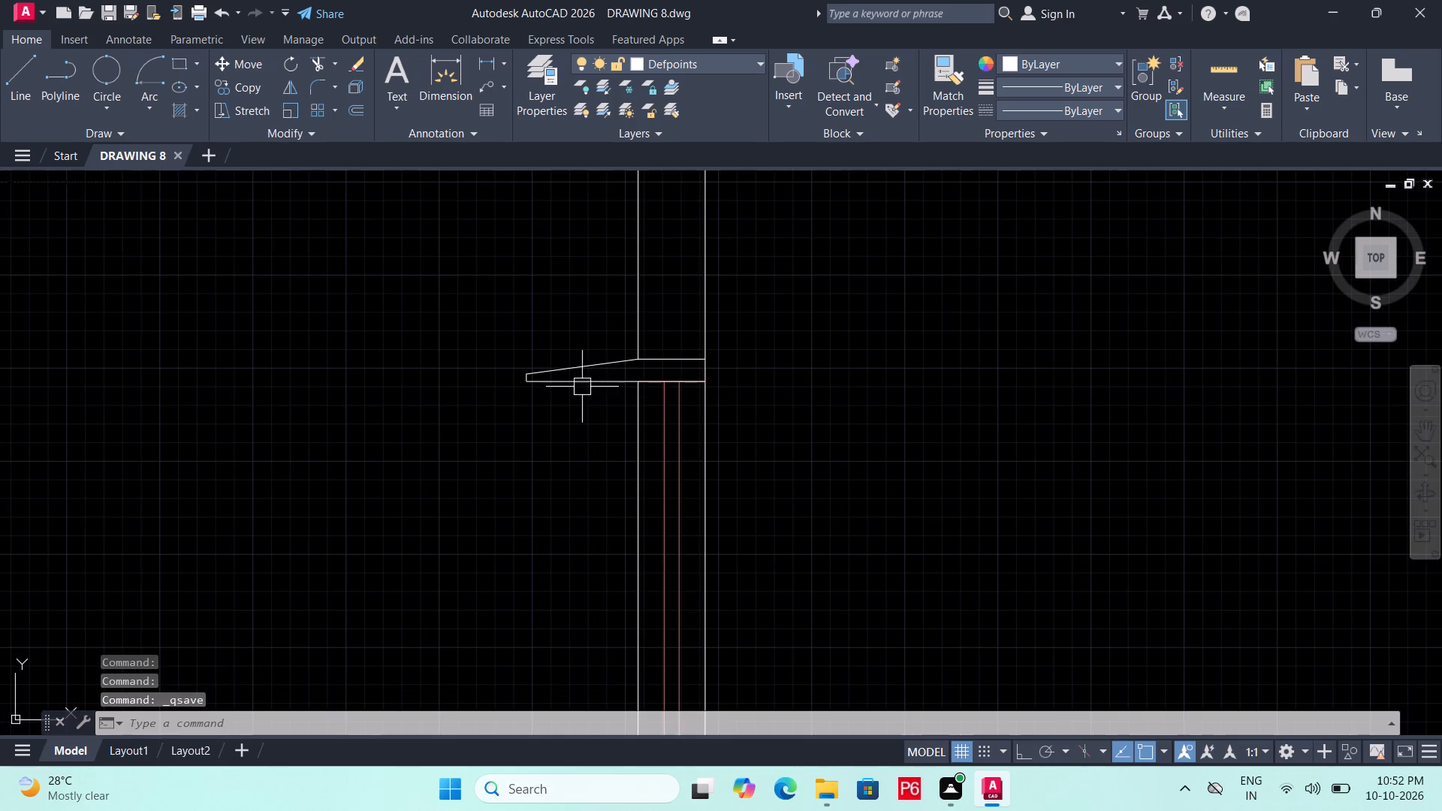
At the opposite end wall's window head, draw a 2' underside line outward from the inner face and a 1" vertical outer edge.
scroll(582, 387, down, 2)
middle_drag(663, 387, 403, 404)
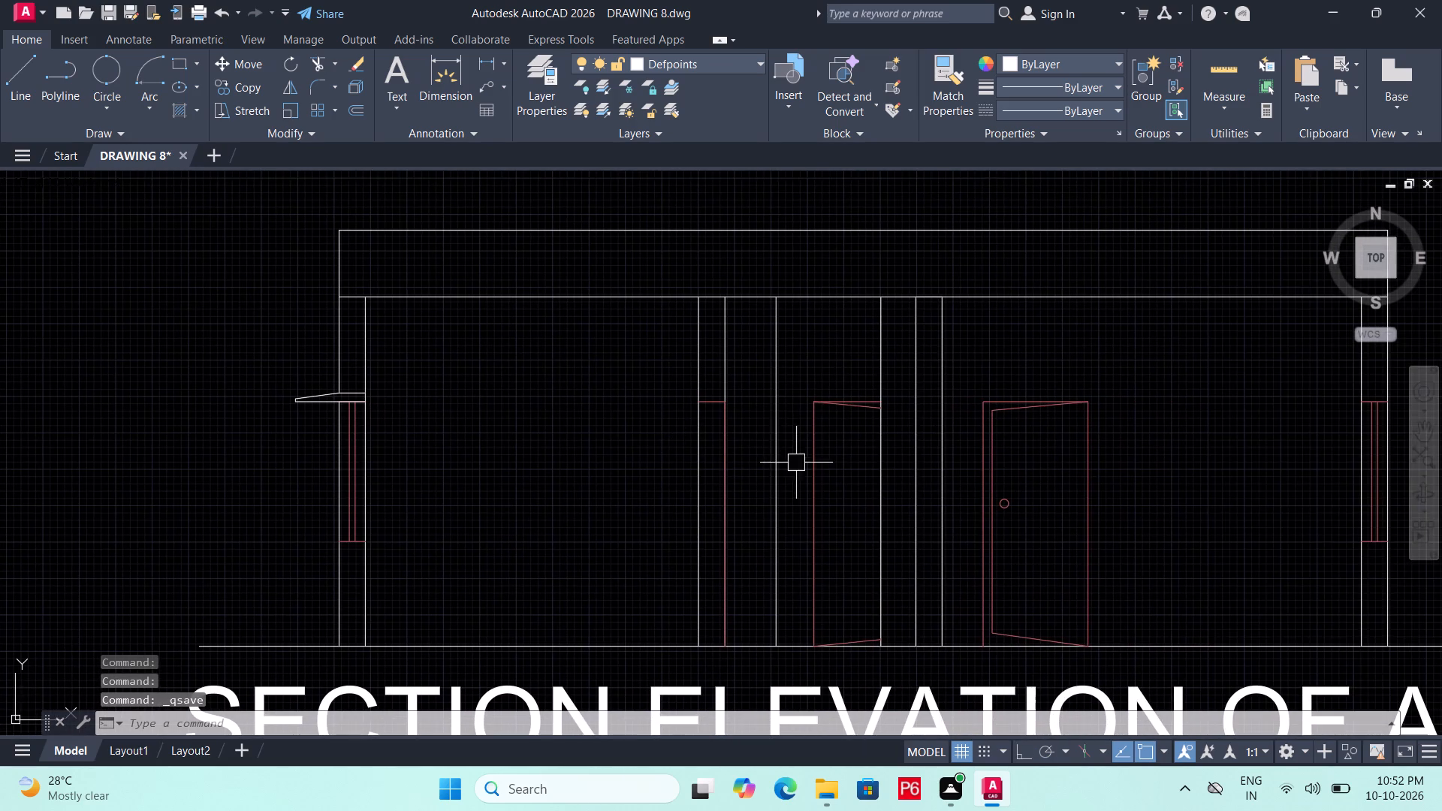
middle_drag(796, 463, 629, 400)
middle_drag(1190, 442, 1098, 478)
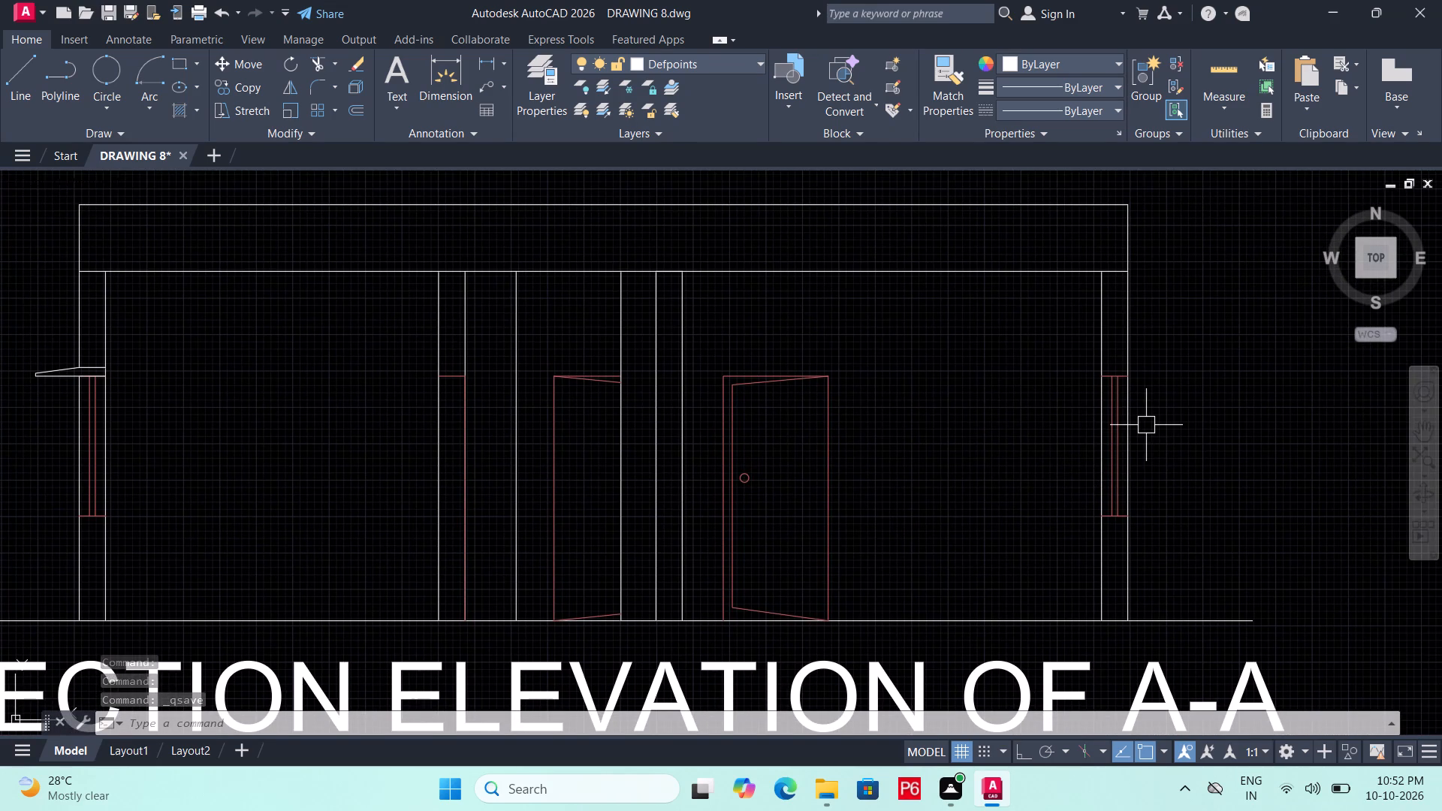
text(L)
key(space)
scroll(1150, 384, up, 2)
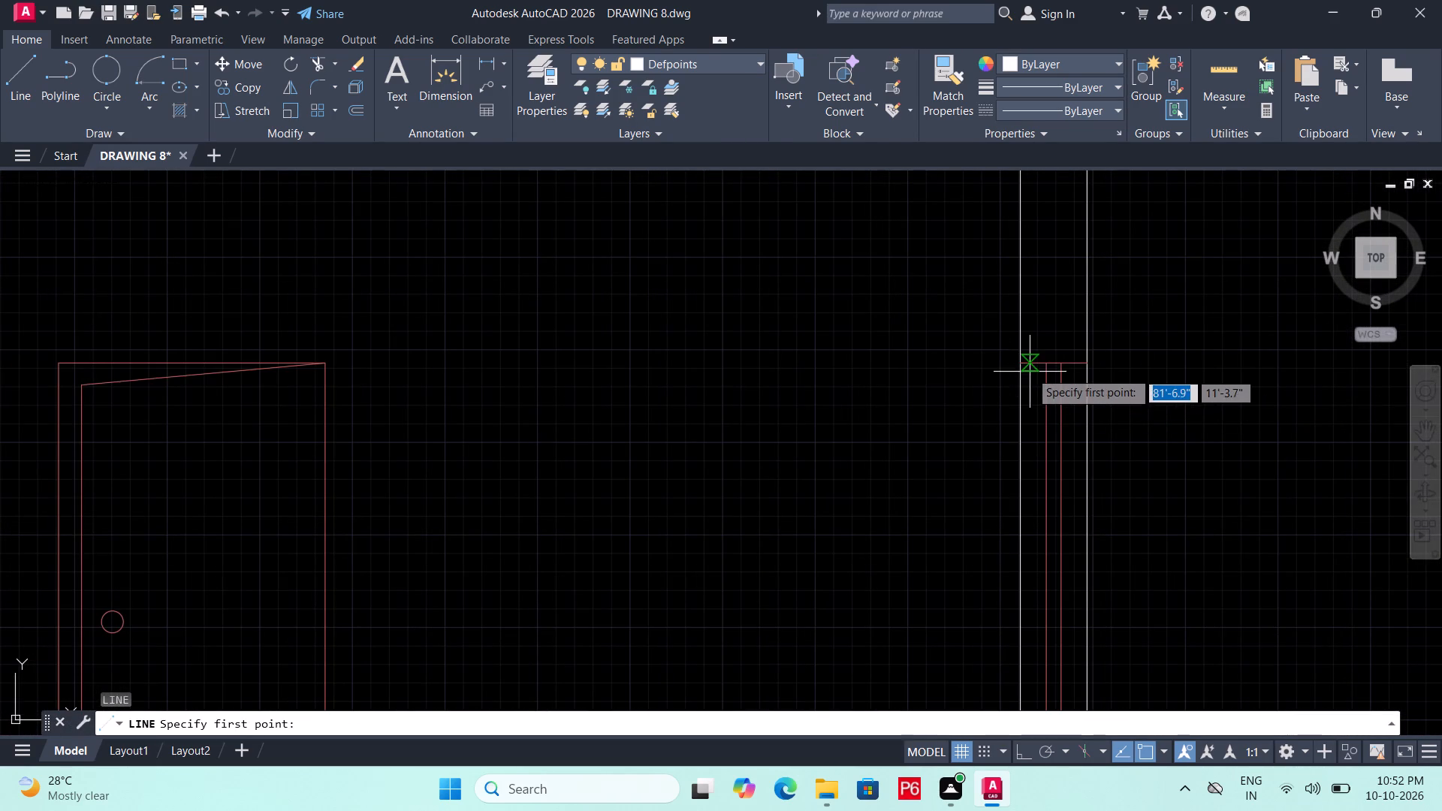
click(1018, 366)
middle_drag(1235, 376, 943, 399)
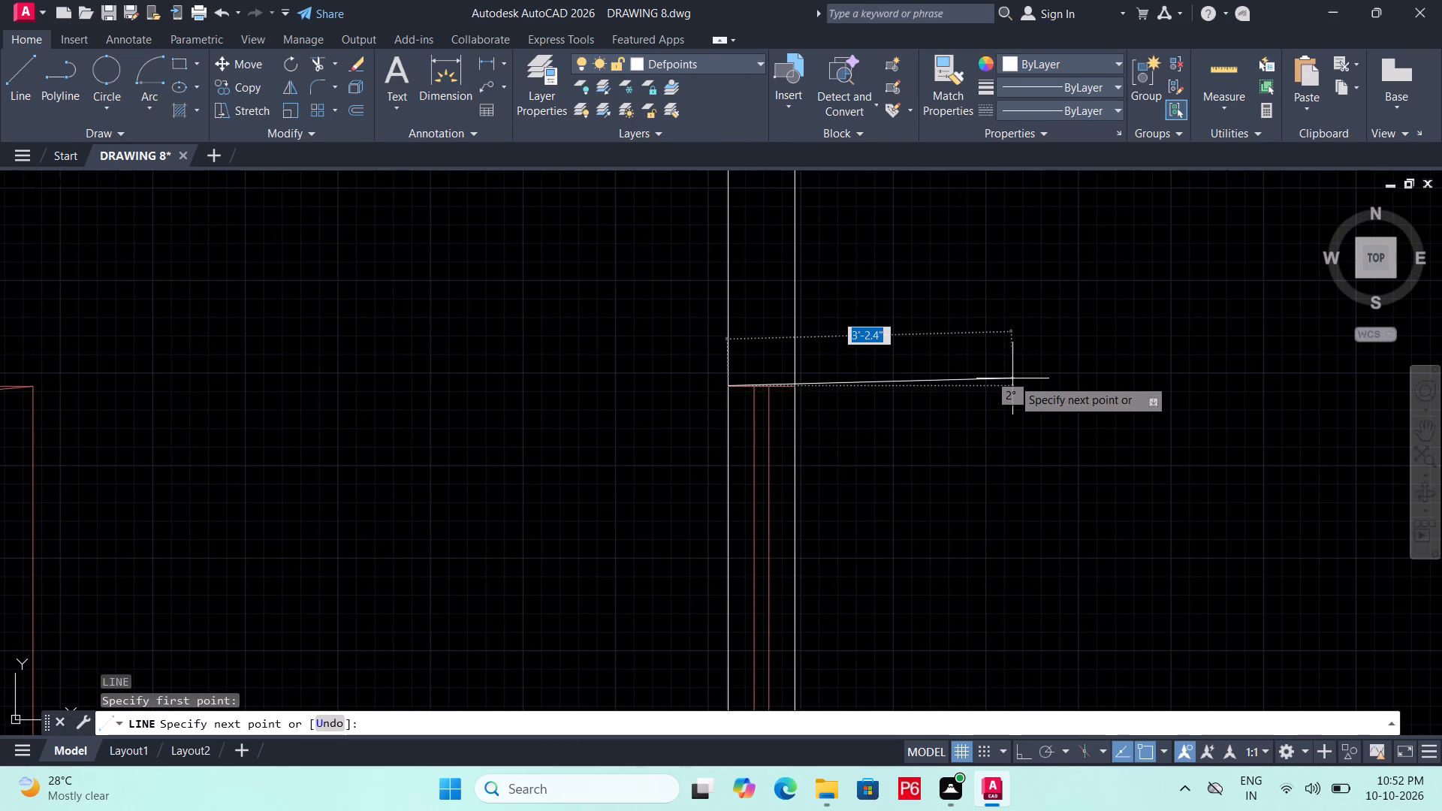
key(F8)
text(2')
key(Return)
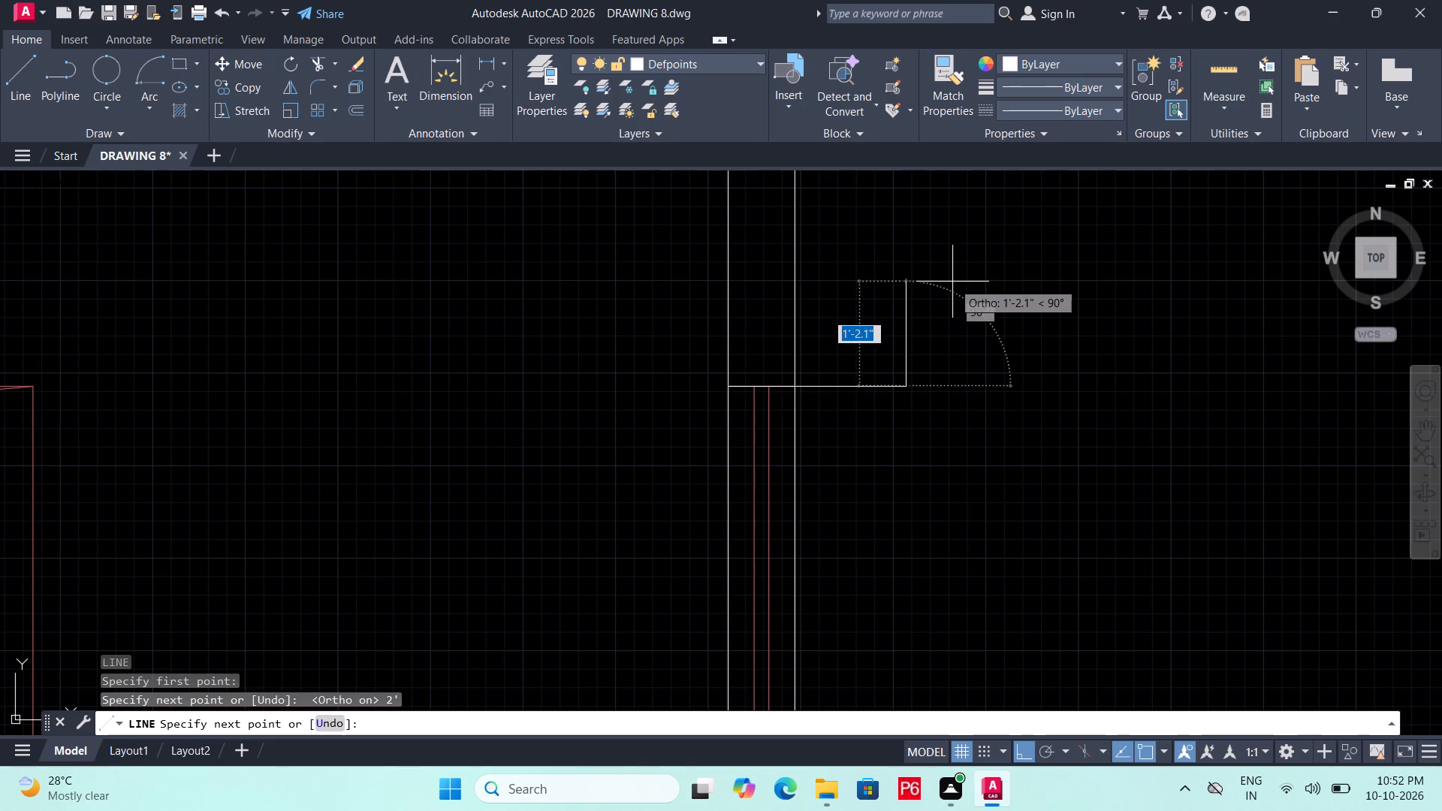
text(1")
key(Return)
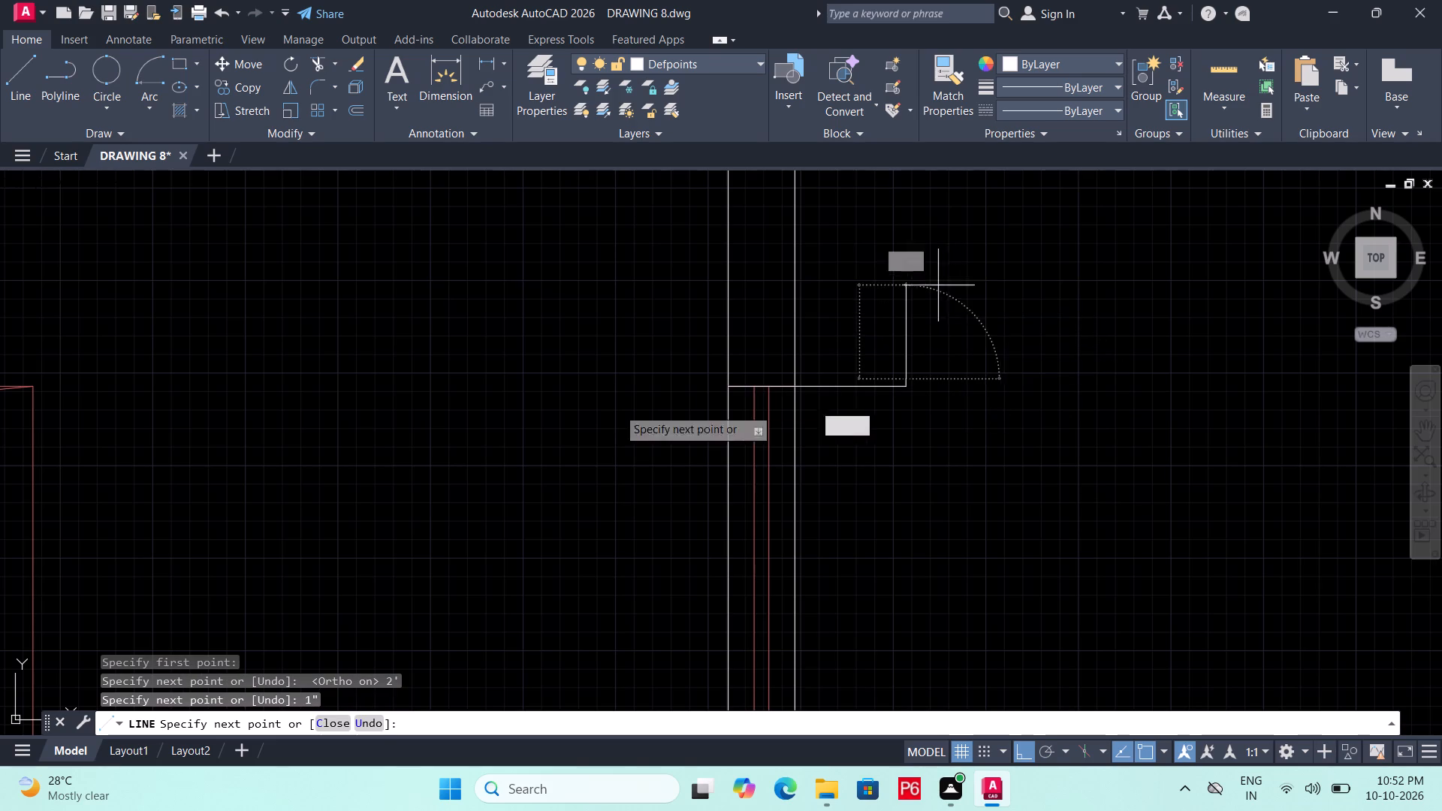
key(Escape)
Draw the 3" lintel side on that wall's inner face, its top across the wall and the slope to the sunshade's outer edge; save.
text(L)
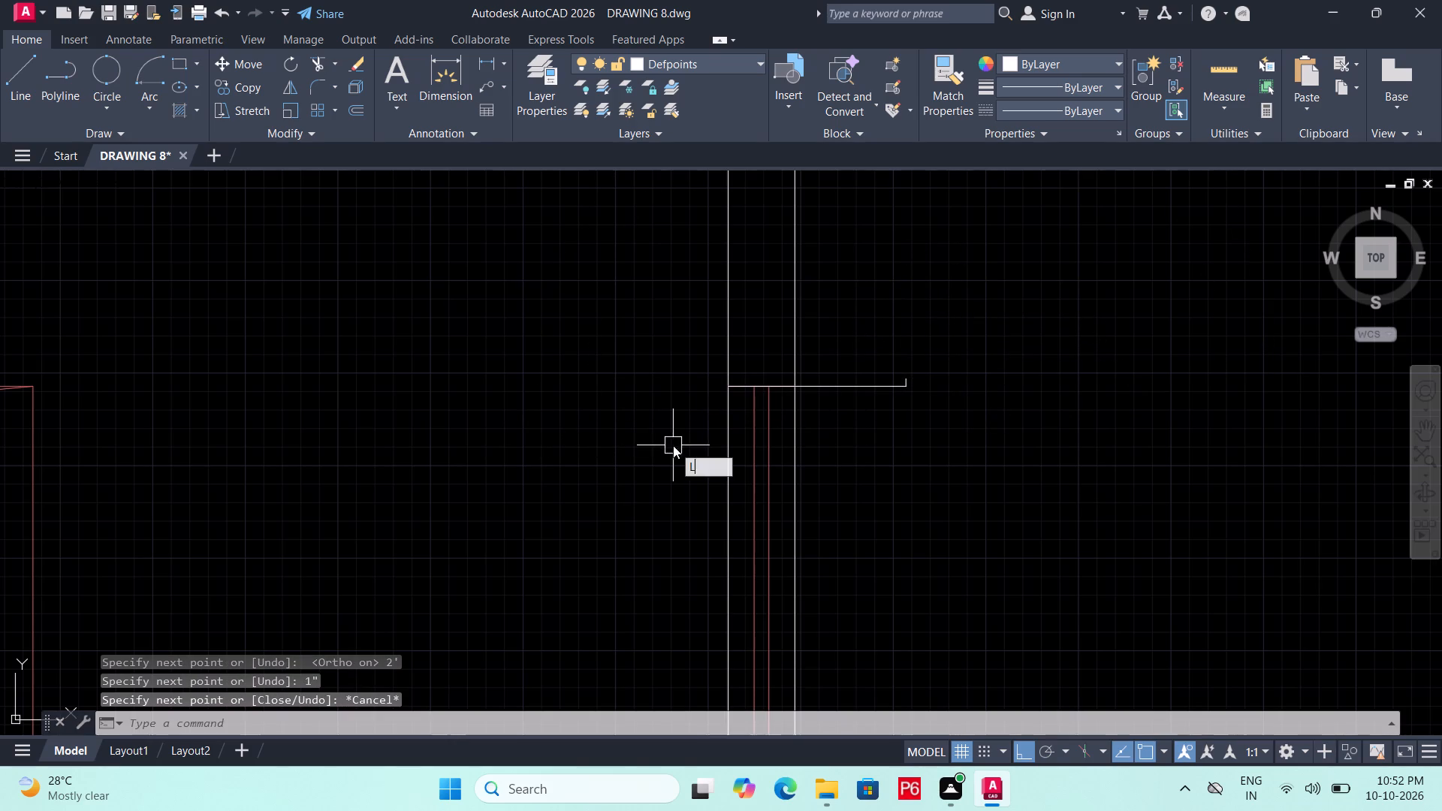
key(space)
click(729, 381)
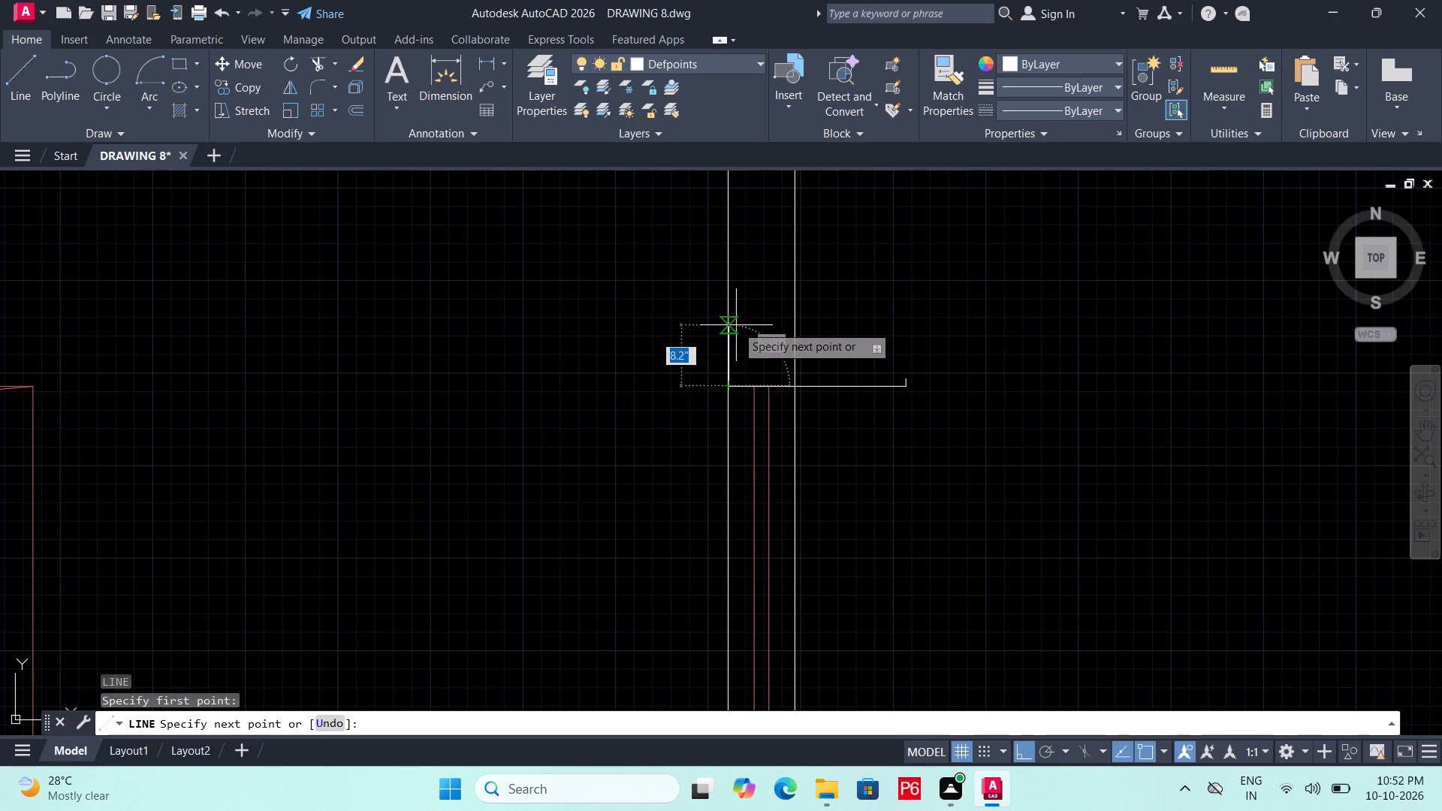
text(3")
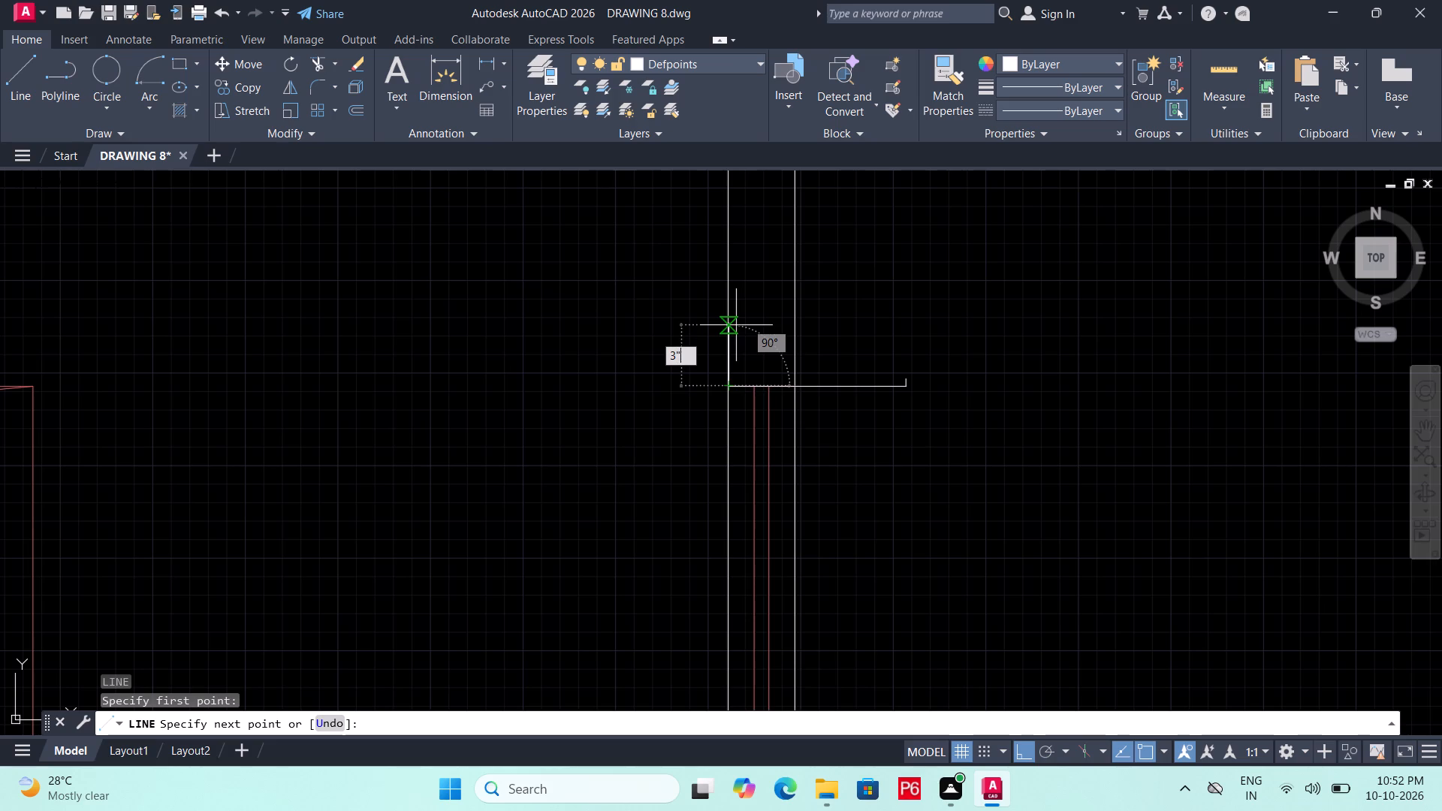
key(Return)
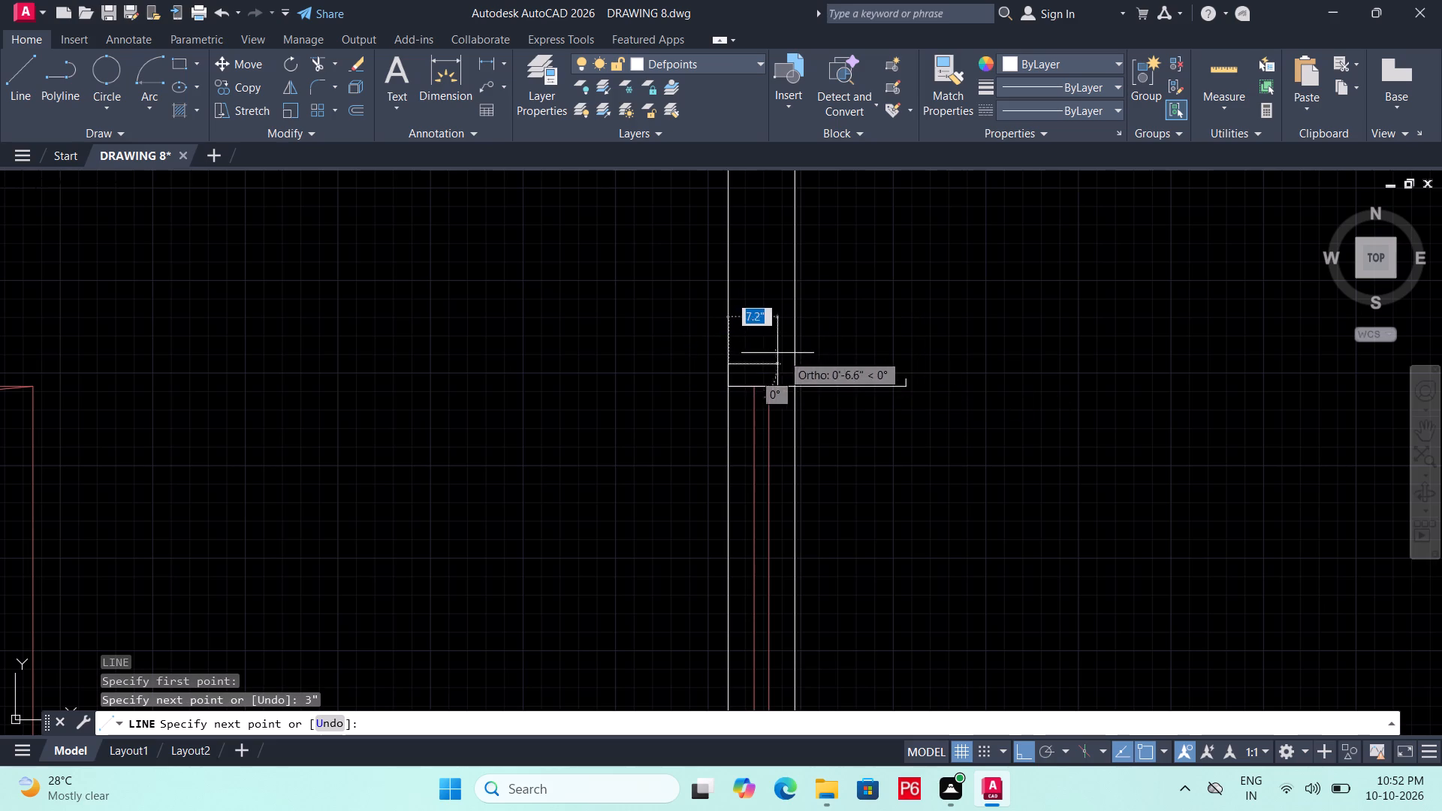
click(797, 357)
key(F8)
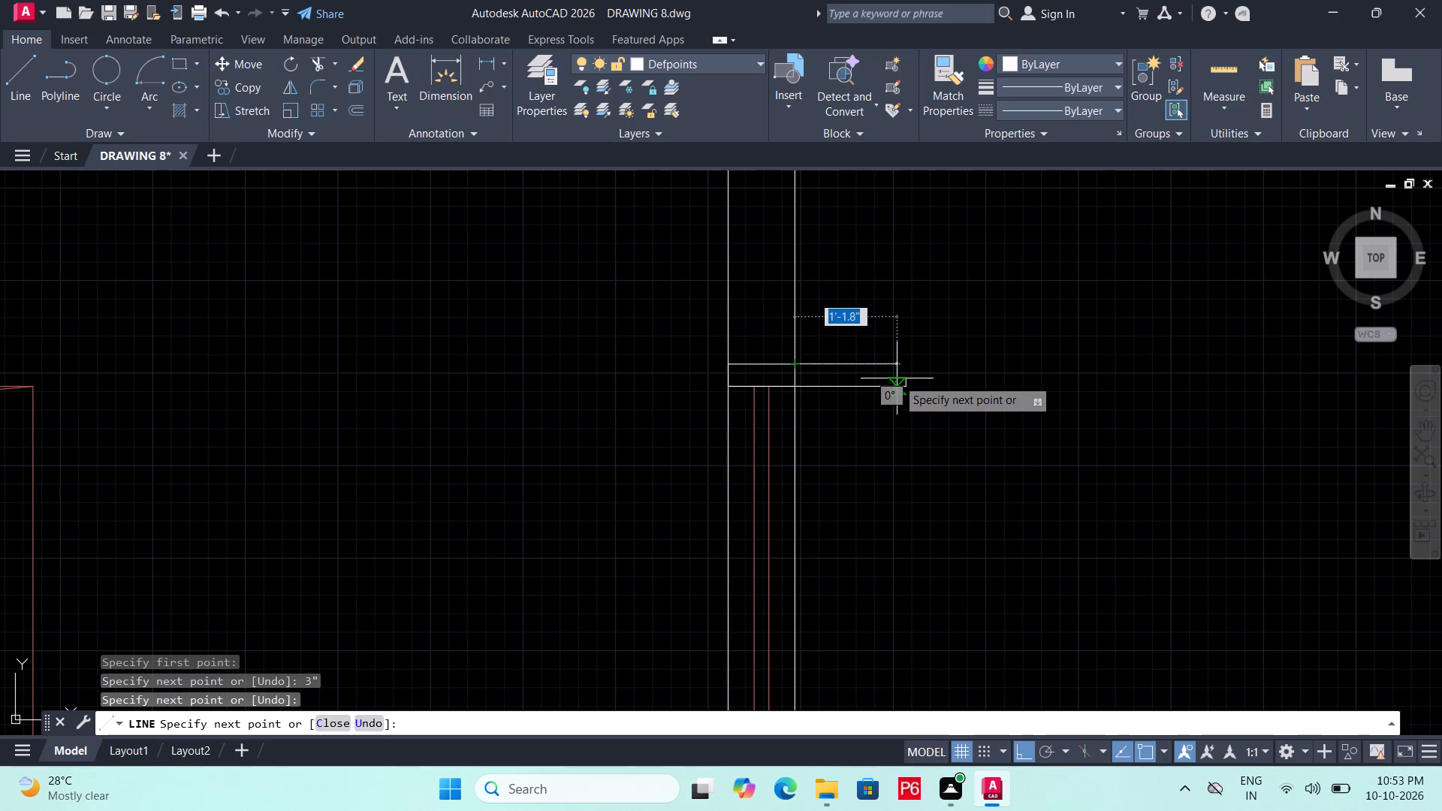
double_click(910, 373)
scroll(913, 380, up, 1)
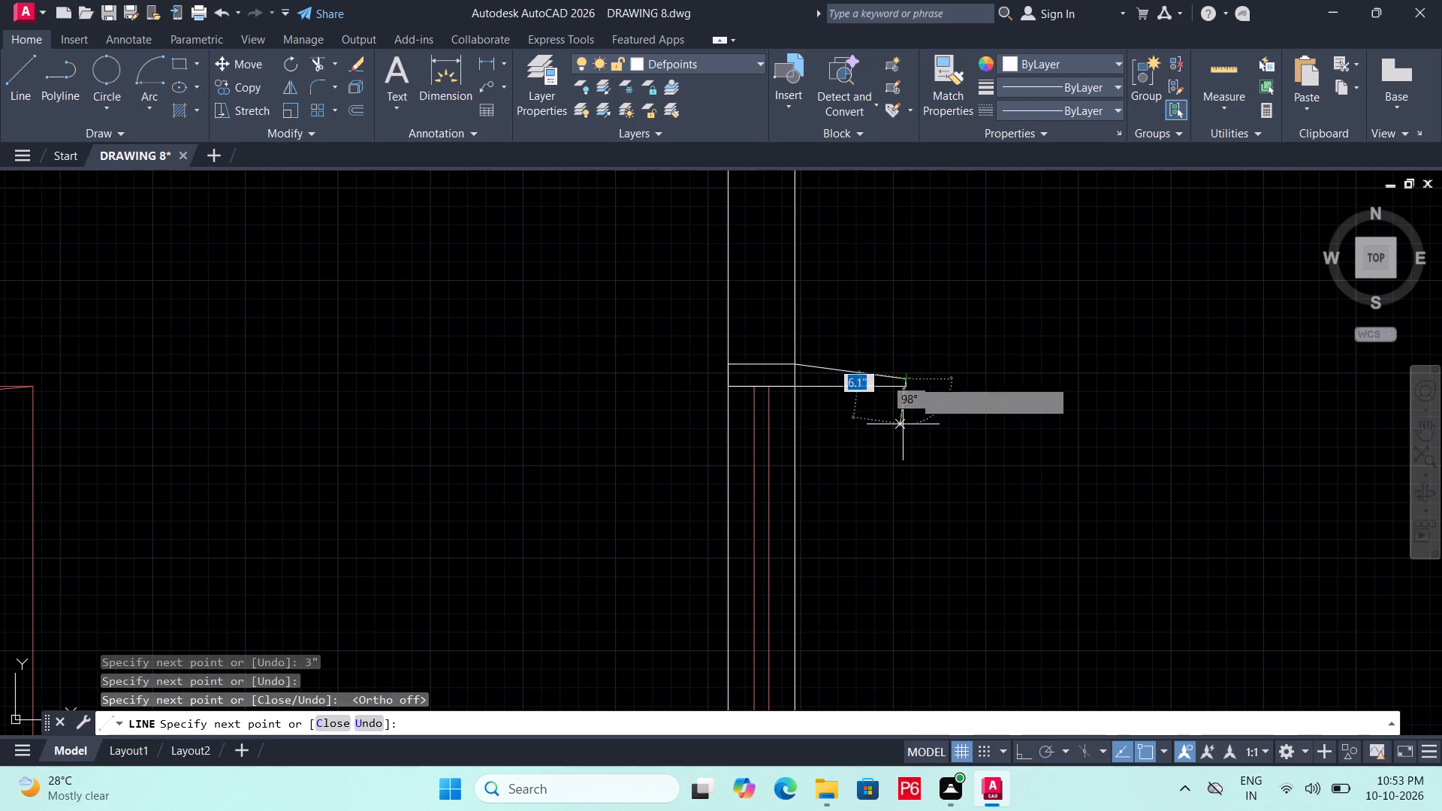
scroll(914, 366, up, 1)
key(Escape)
key(ctrl+s)
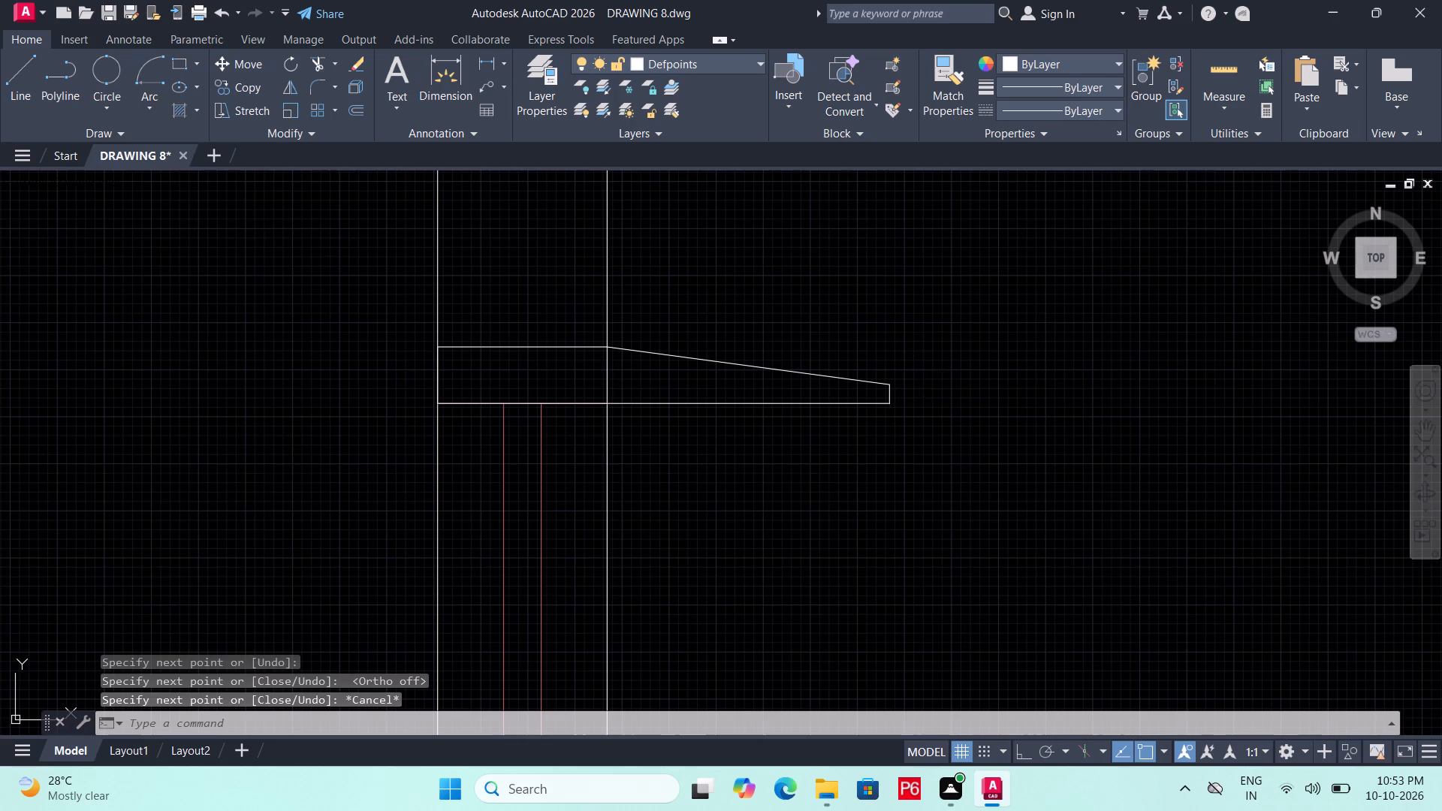
key(ctrl+s)
Trim the opposite wall's outer face line between the lintel's top and bottom lines, and save the drawing.
scroll(916, 366, down, 4)
scroll(881, 363, up, 4)
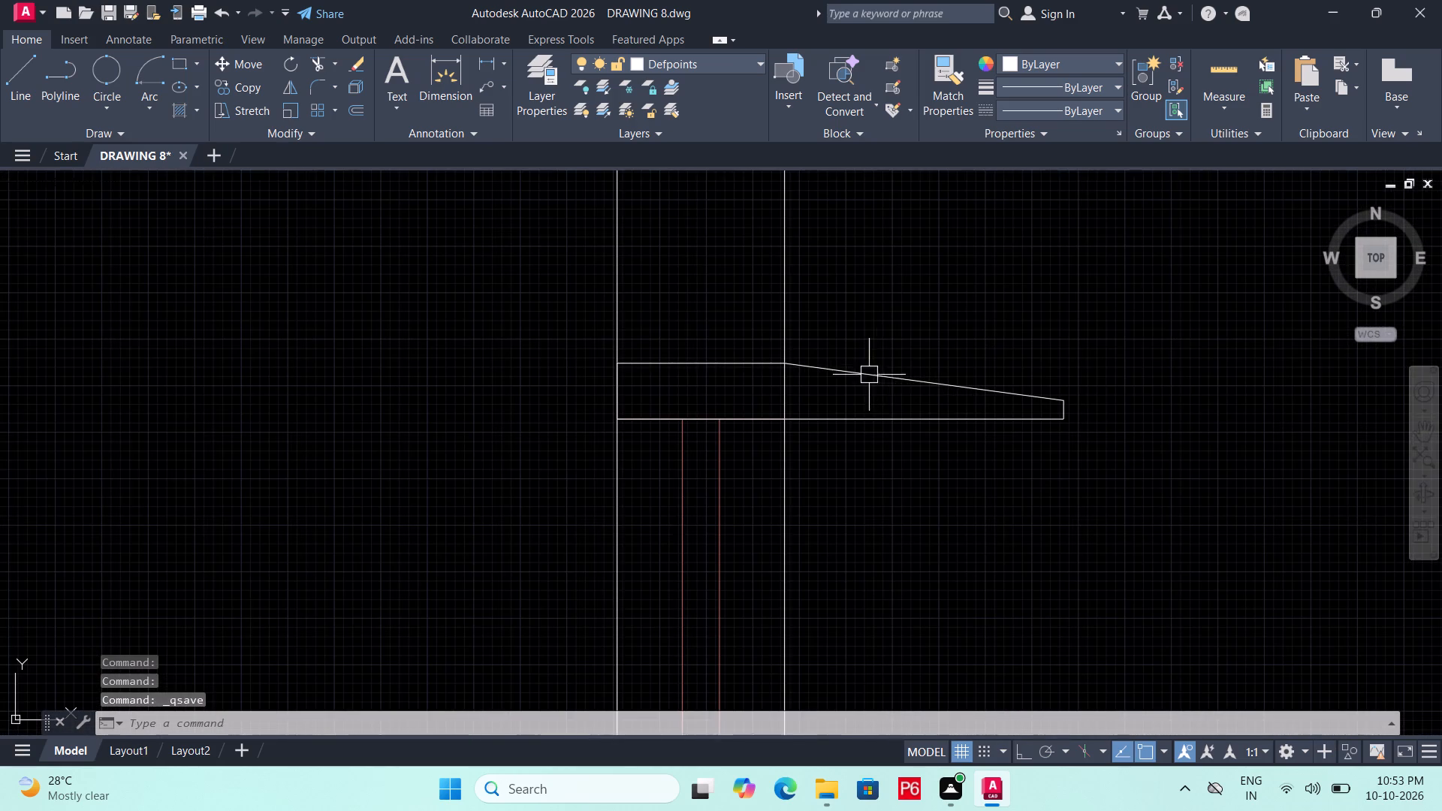
text(TR)
key(space)
key(space)
click(791, 391)
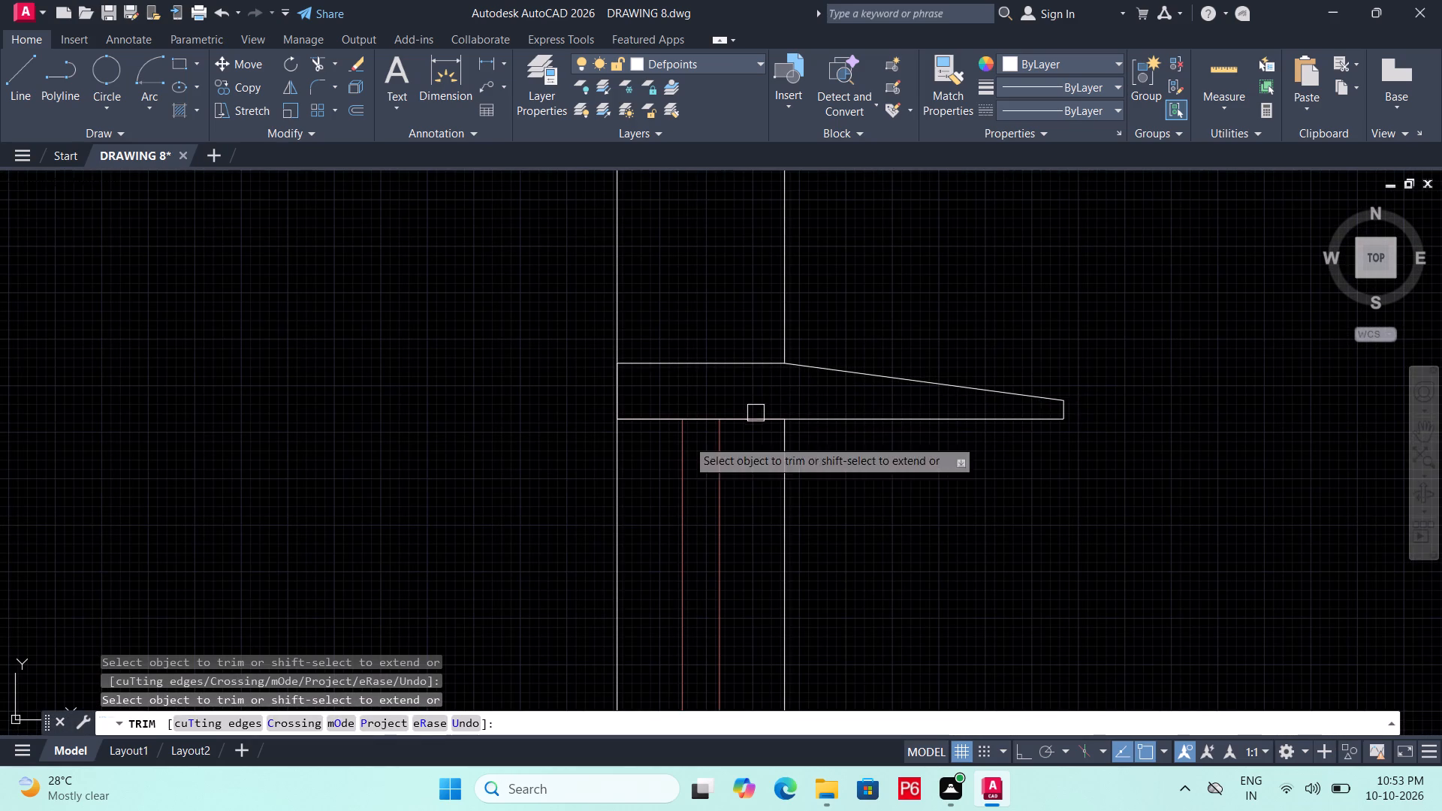
scroll(777, 439, down, 2)
scroll(859, 406, down, 2)
middle_drag(858, 413, 1008, 321)
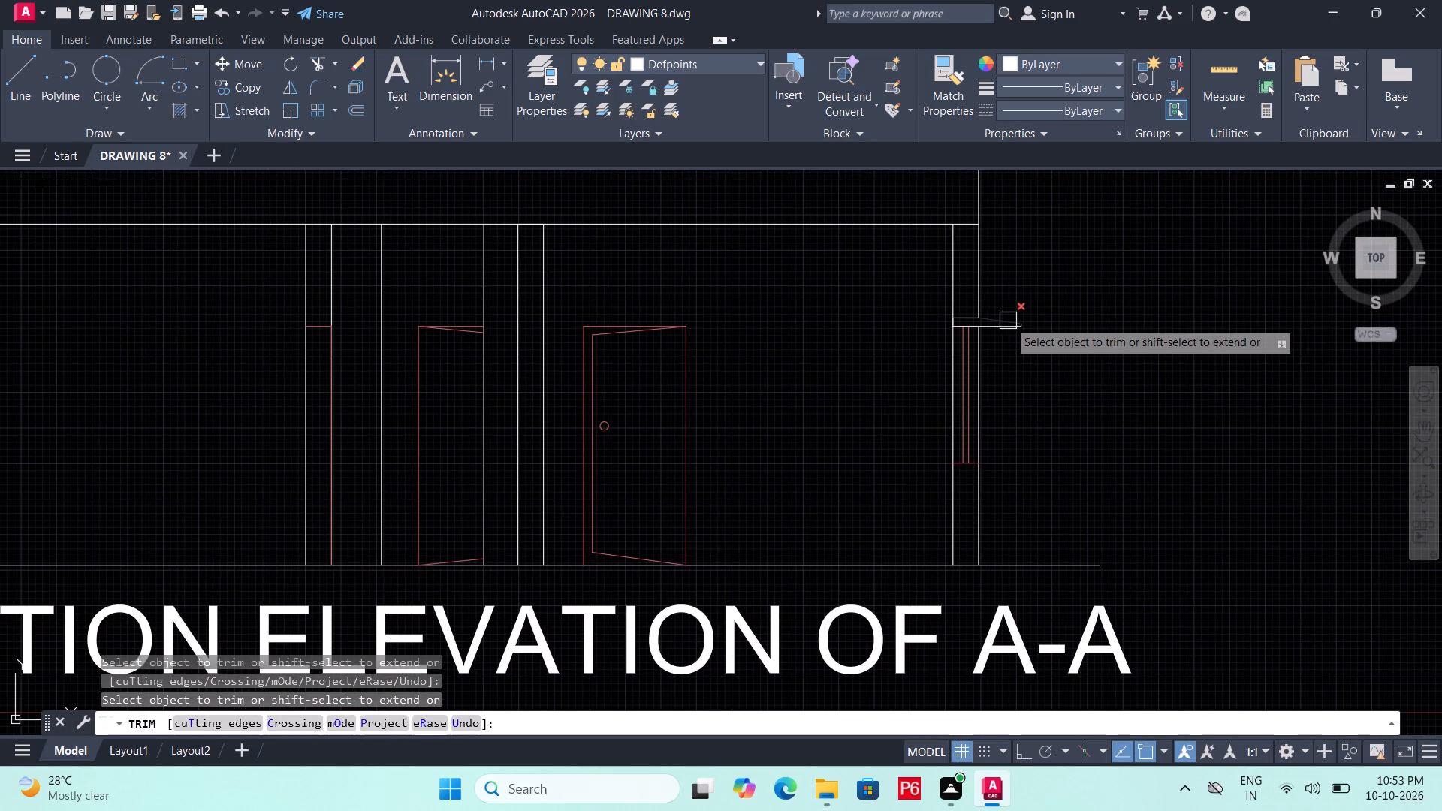
key(ctrl+s)
key(ctrl+s)
Review section elevation A-A with its two sunshades, and examine the front elevation below the plan.
scroll(1008, 322, down, 2)
middle_drag(965, 380, 949, 471)
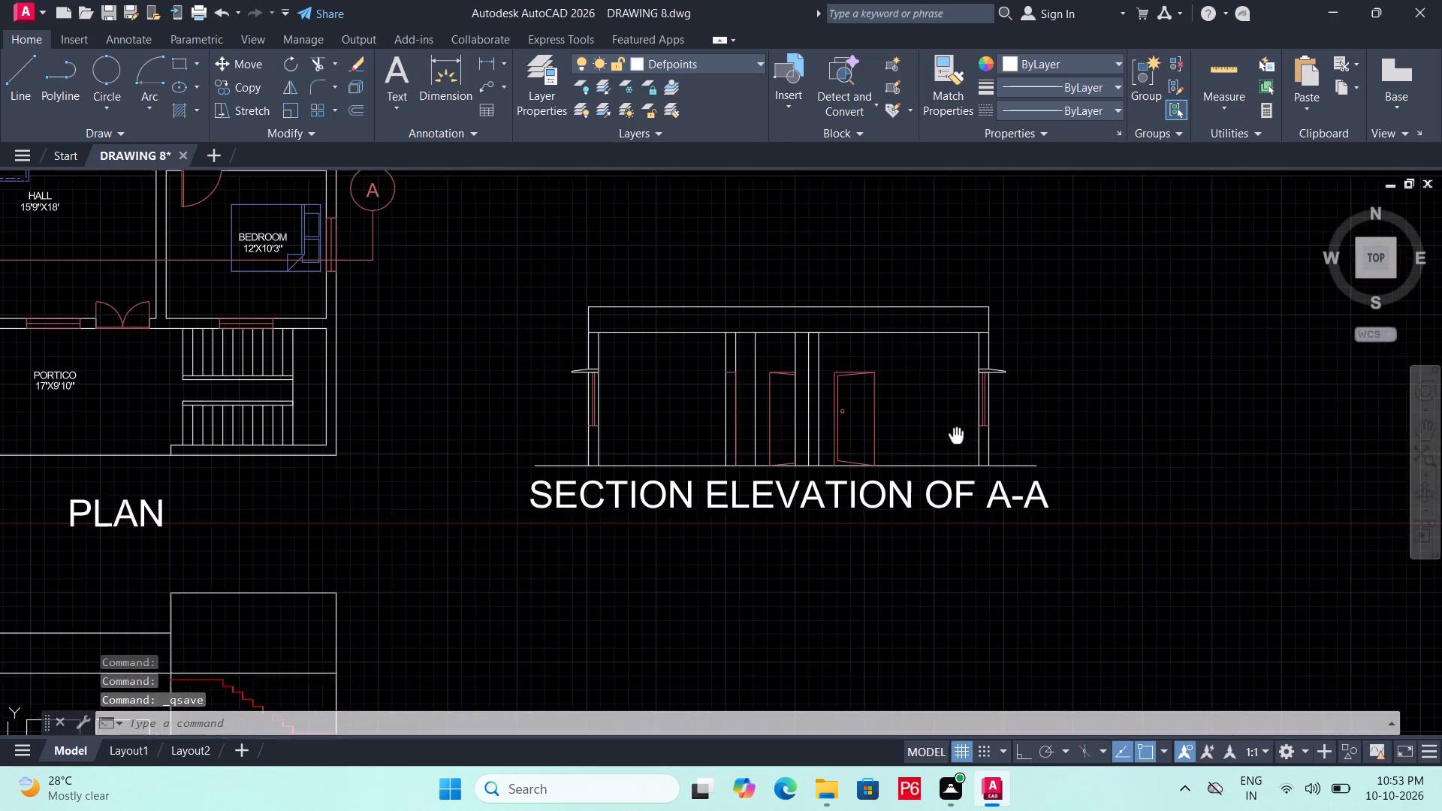
middle_drag(949, 471, 947, 481)
scroll(840, 360, up, 1)
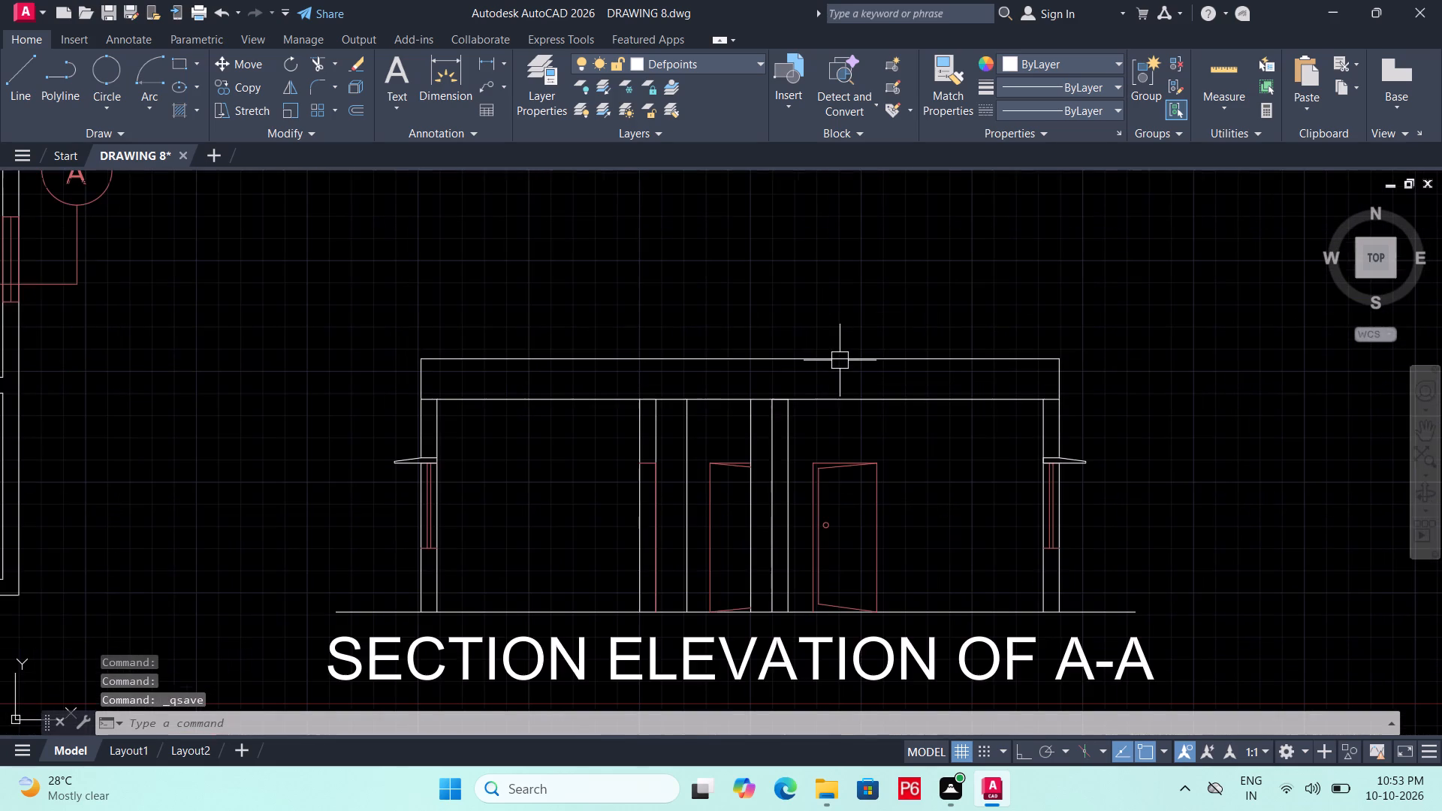
scroll(871, 358, up, 1)
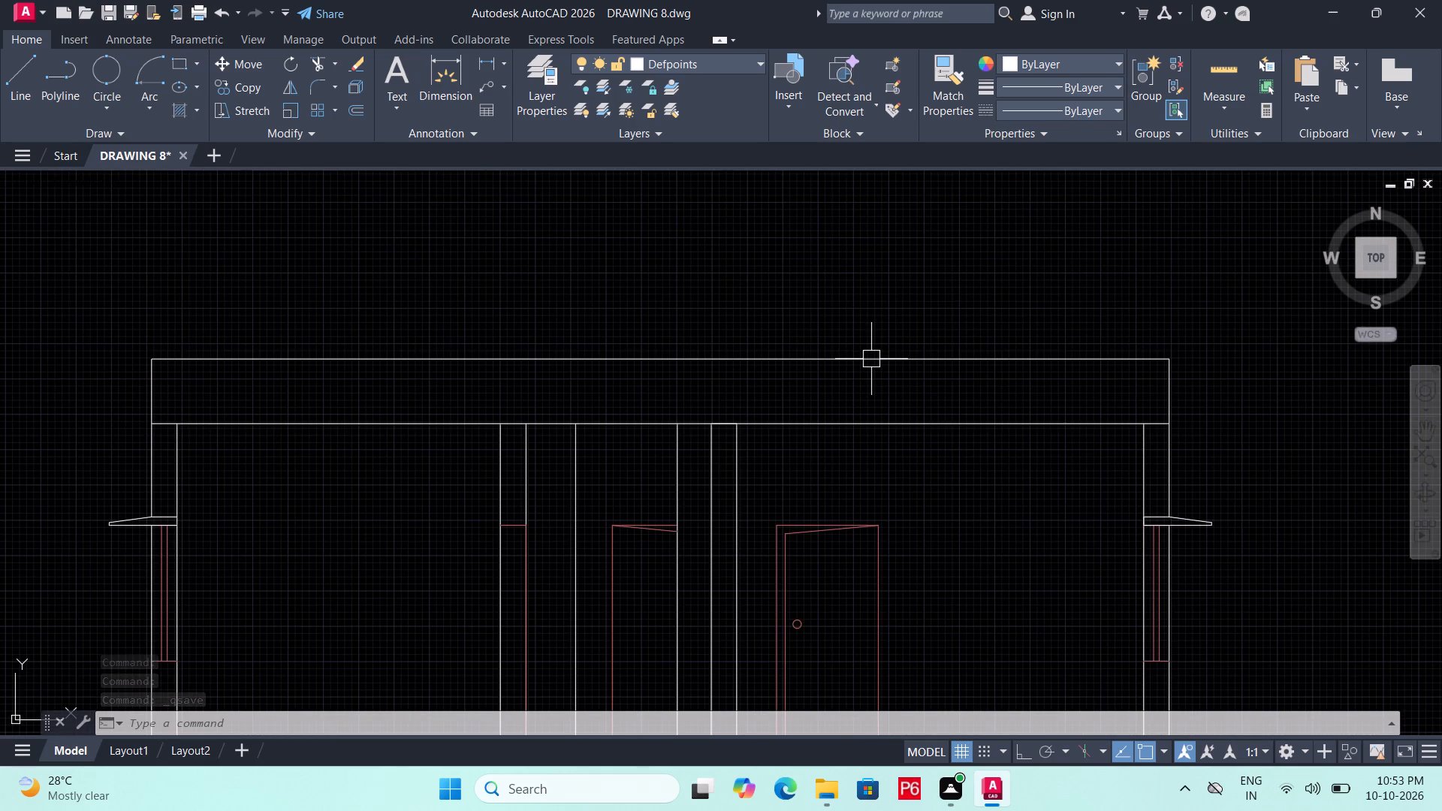
scroll(746, 406, down, 2)
middle_drag(747, 406, 770, 378)
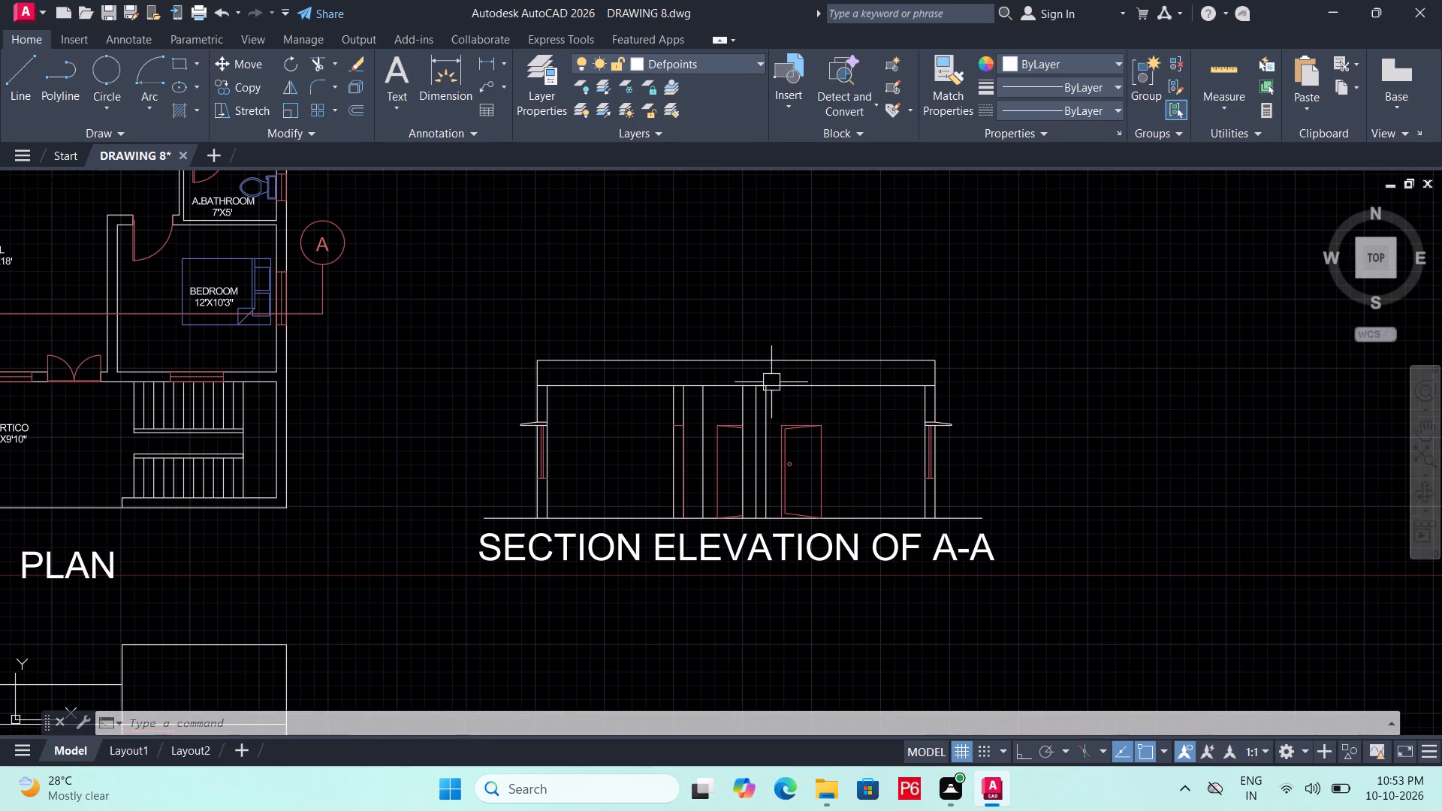
scroll(757, 490, down, 3)
middle_drag(757, 482, 819, 373)
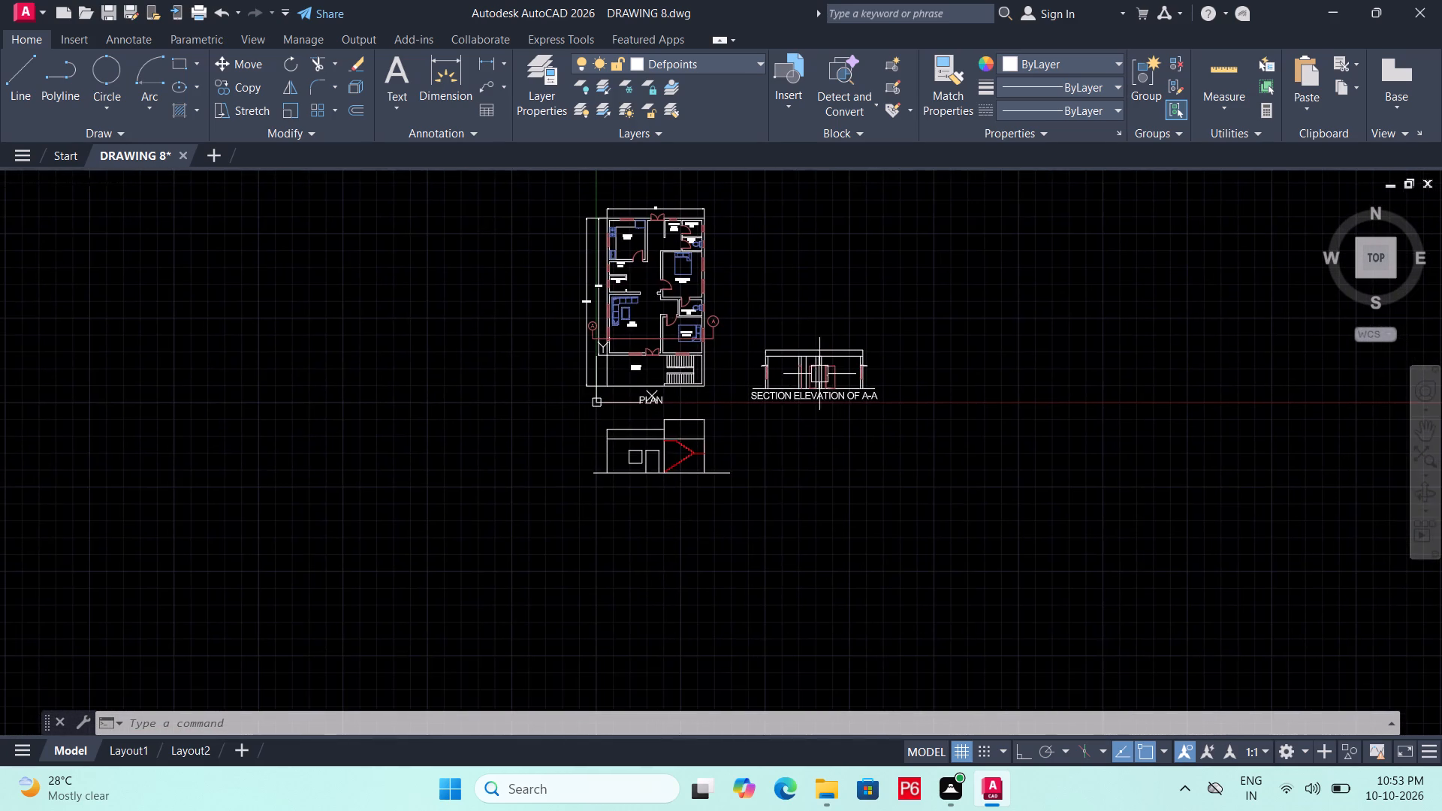
scroll(643, 531, up, 1)
middle_drag(643, 531, 683, 469)
scroll(728, 302, up, 2)
middle_click(728, 302)
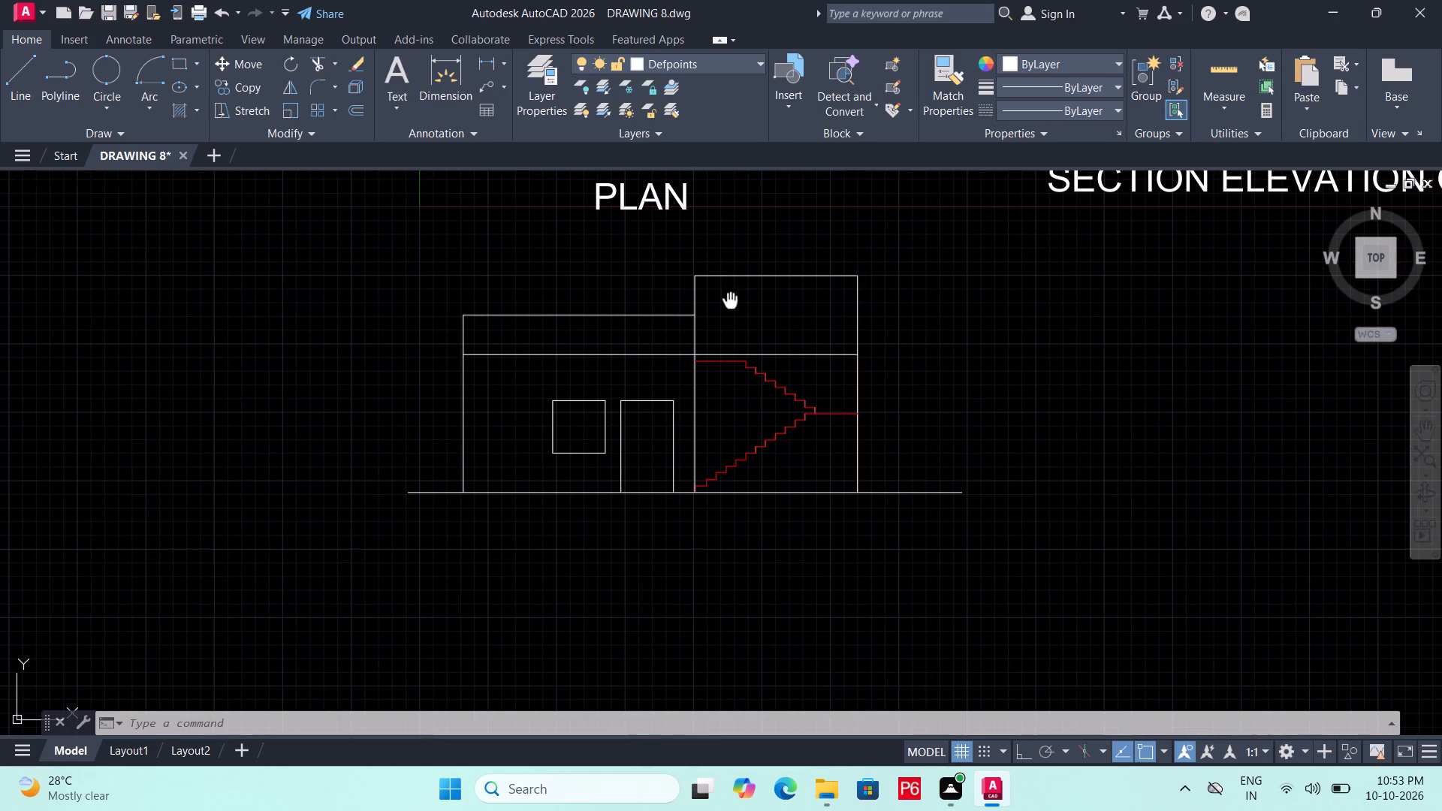
scroll(725, 363, up, 1)
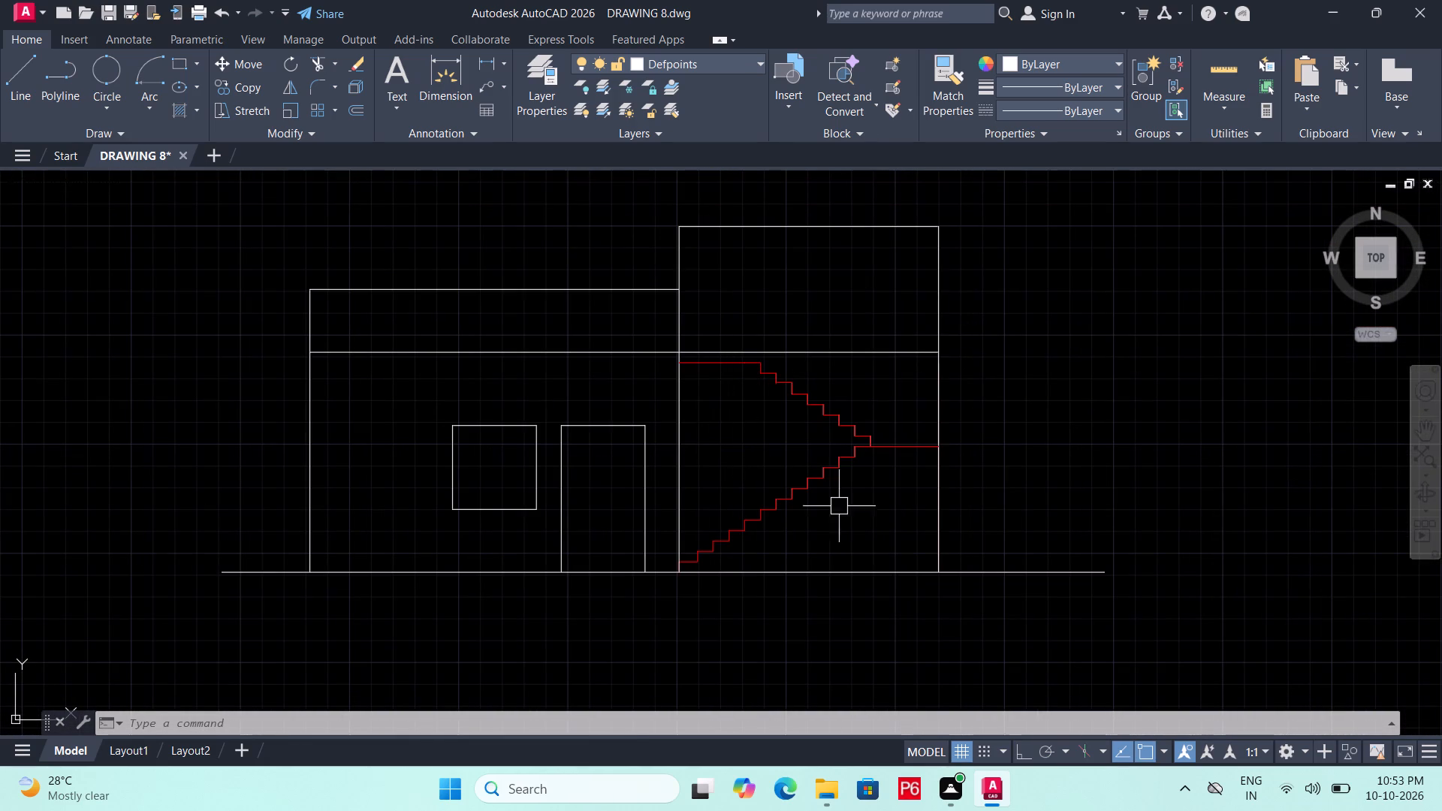
scroll(813, 478, down, 1)
middle_drag(813, 485, 813, 579)
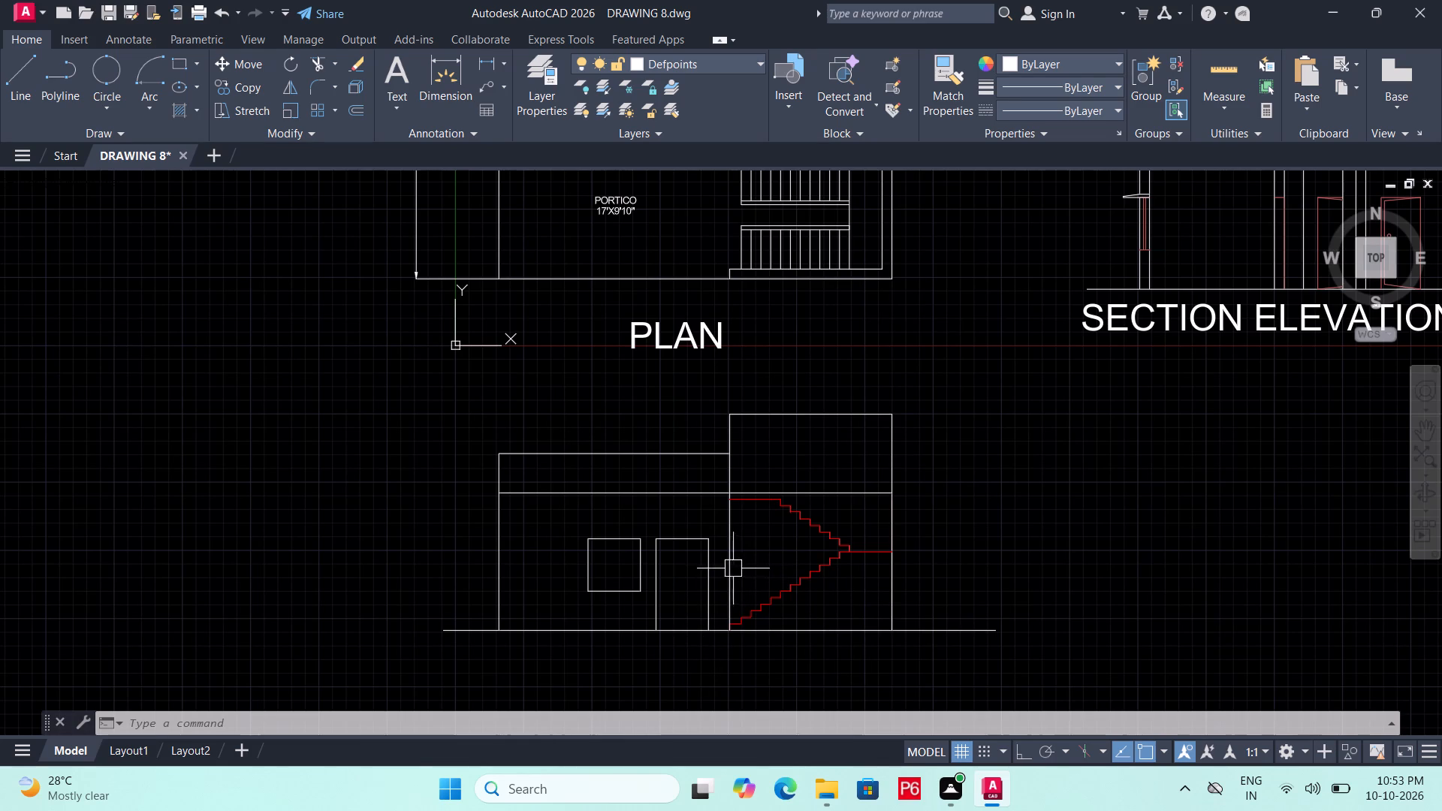
scroll(737, 498, up, 1)
middle_drag(737, 493, 739, 462)
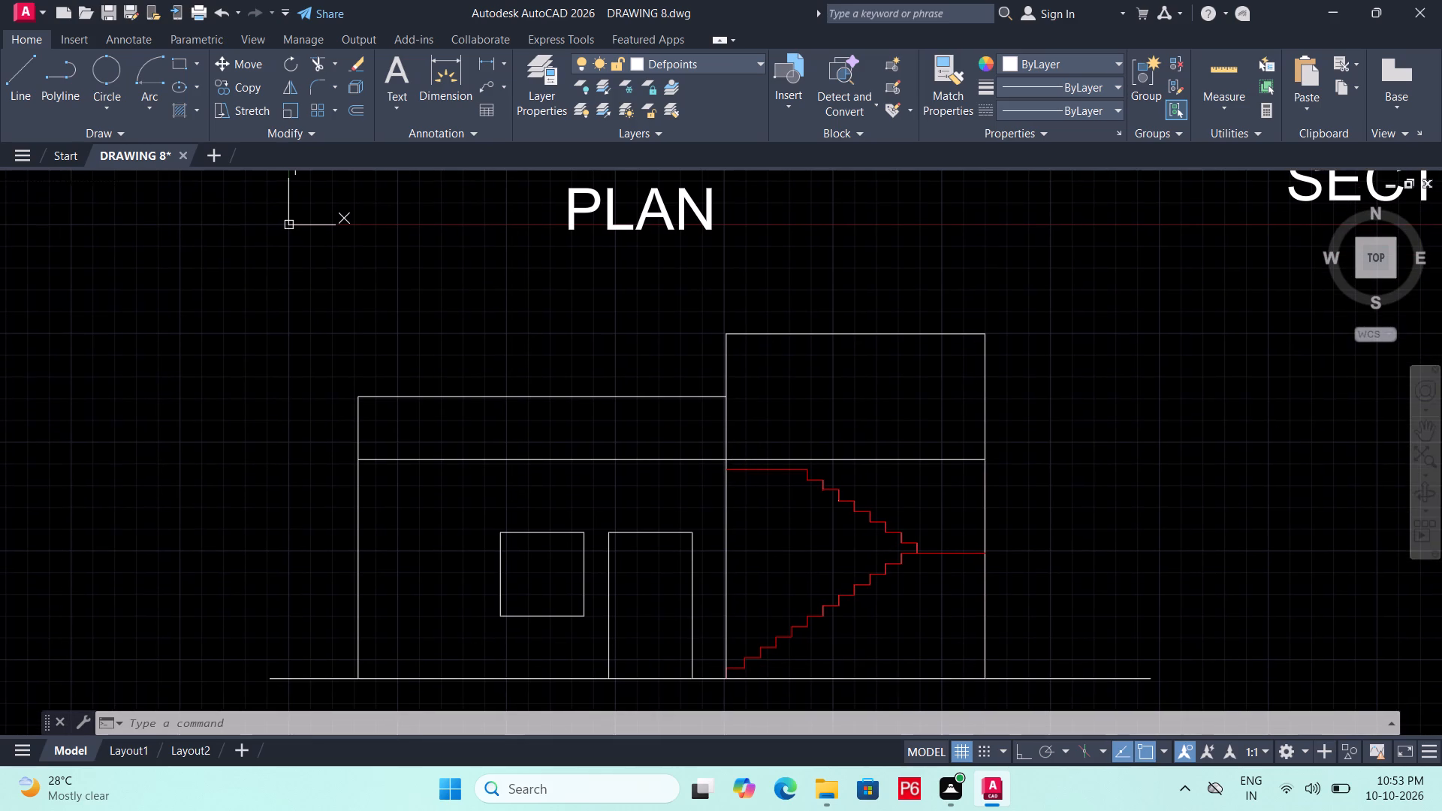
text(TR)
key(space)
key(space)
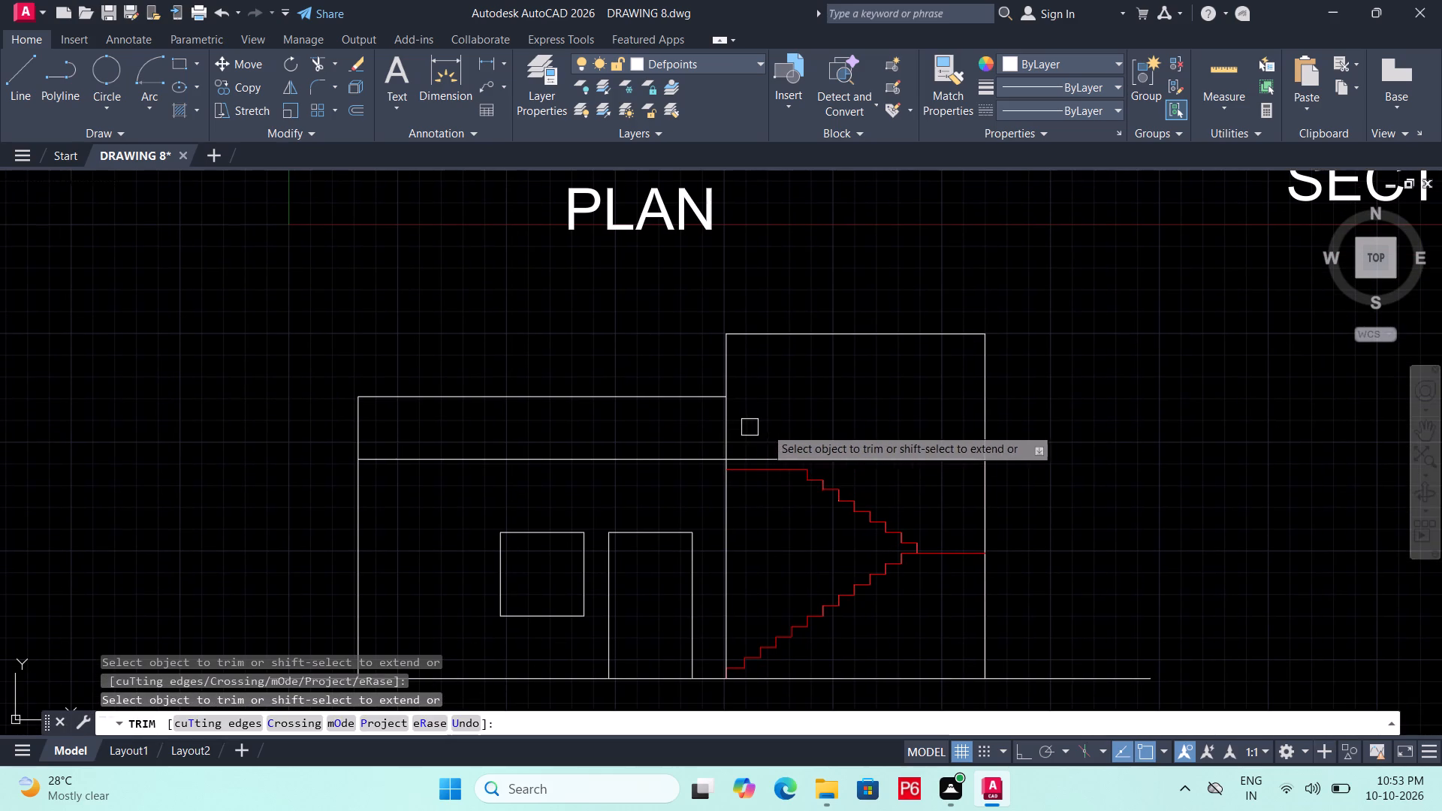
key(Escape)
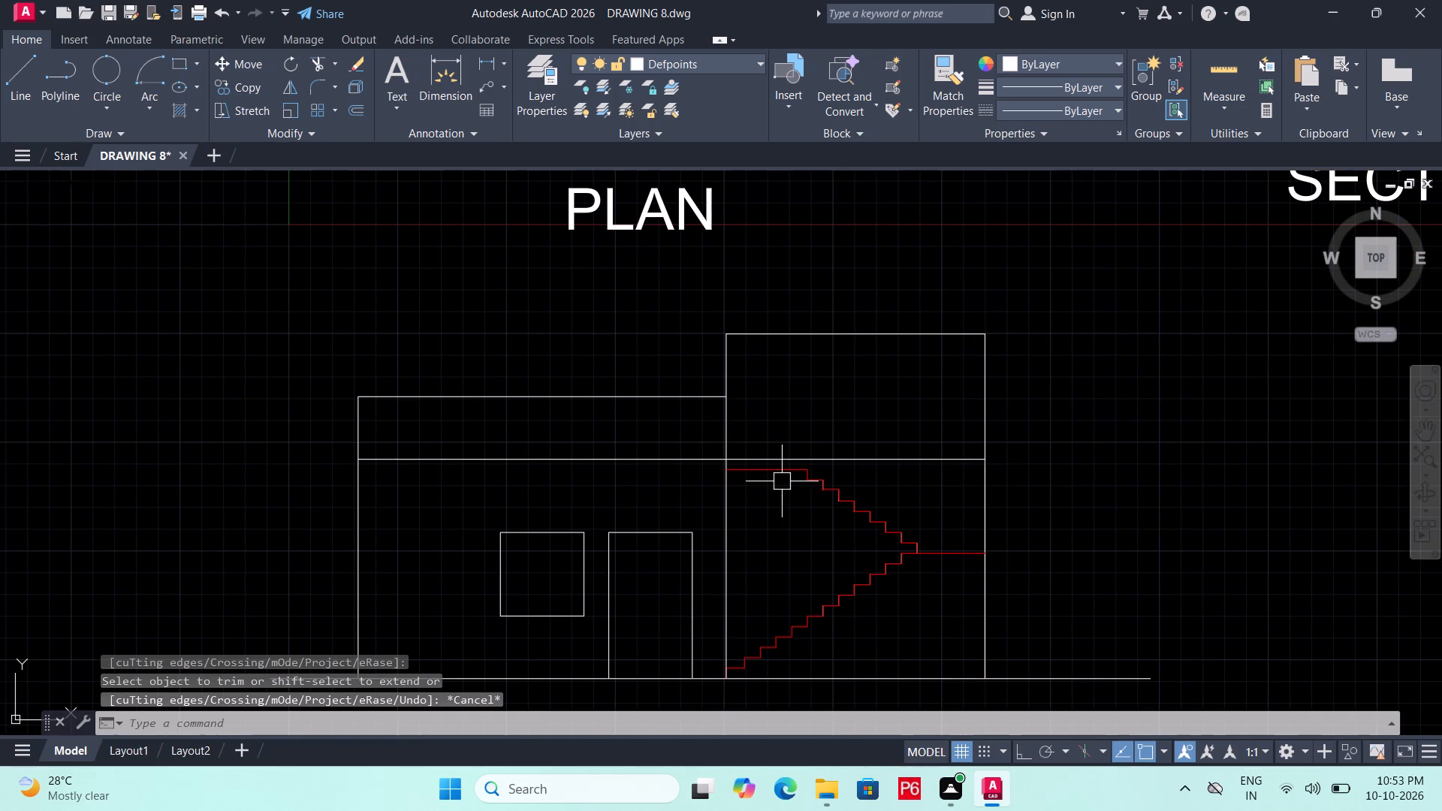
Save the drawing.
key(ctrl+s)
key(ctrl+s)
middle_drag(813, 466, 822, 449)
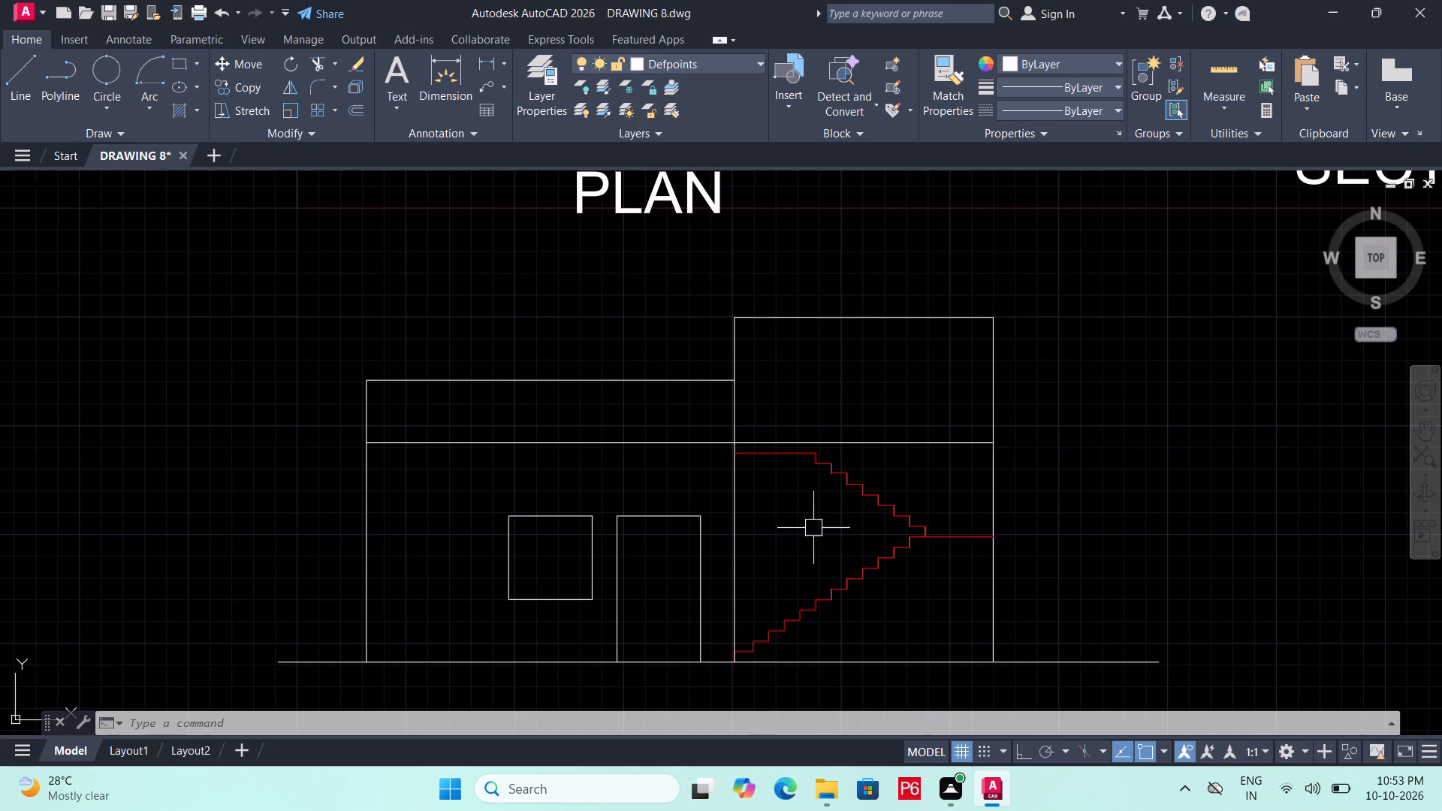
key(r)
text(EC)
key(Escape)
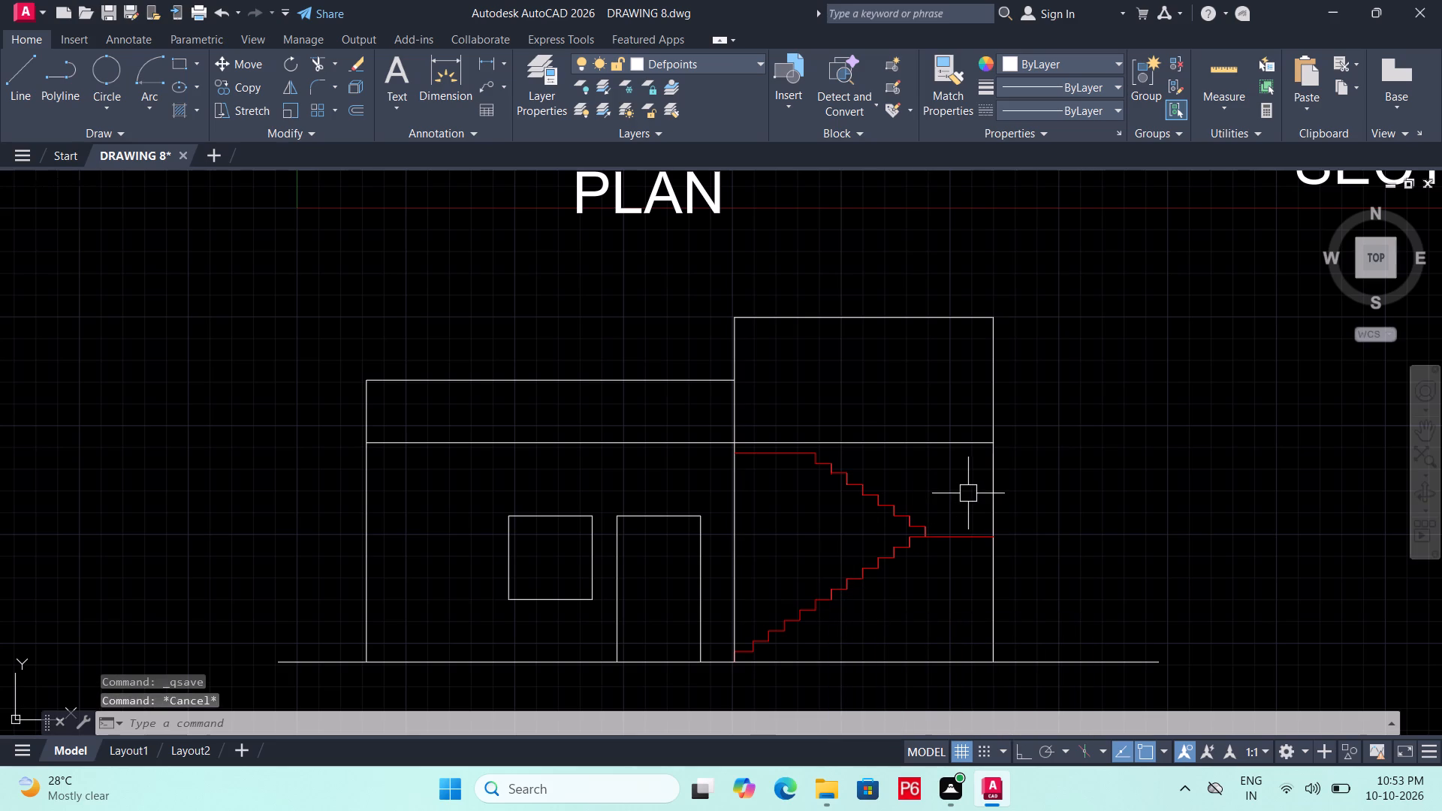
Convert all the red staircase lines in the front elevation, including both flights and landings, into a block named S; save the drawing.
click(956, 495)
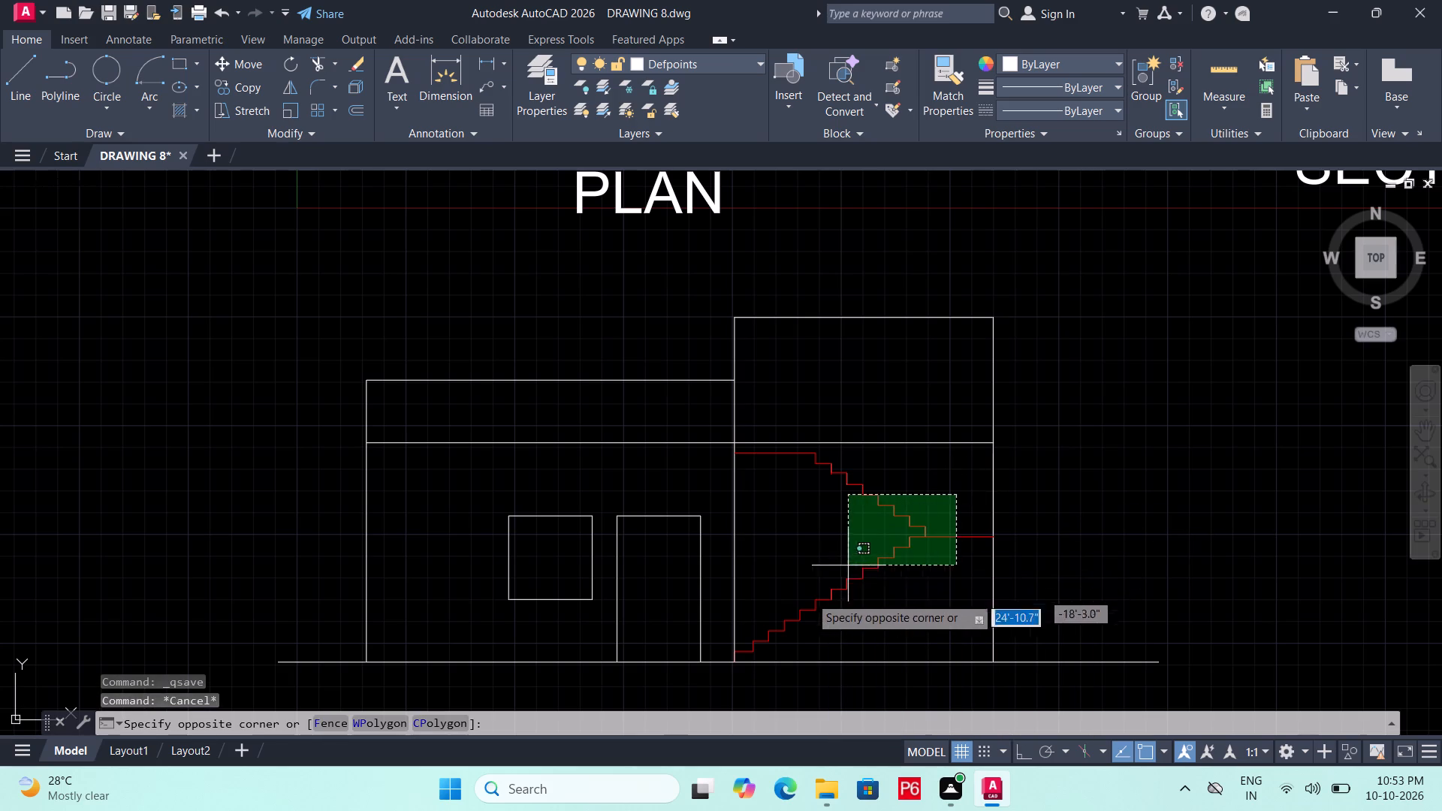
click(780, 617)
scroll(797, 630, up, 2)
middle_drag(801, 642, 844, 509)
scroll(844, 509, up, 1)
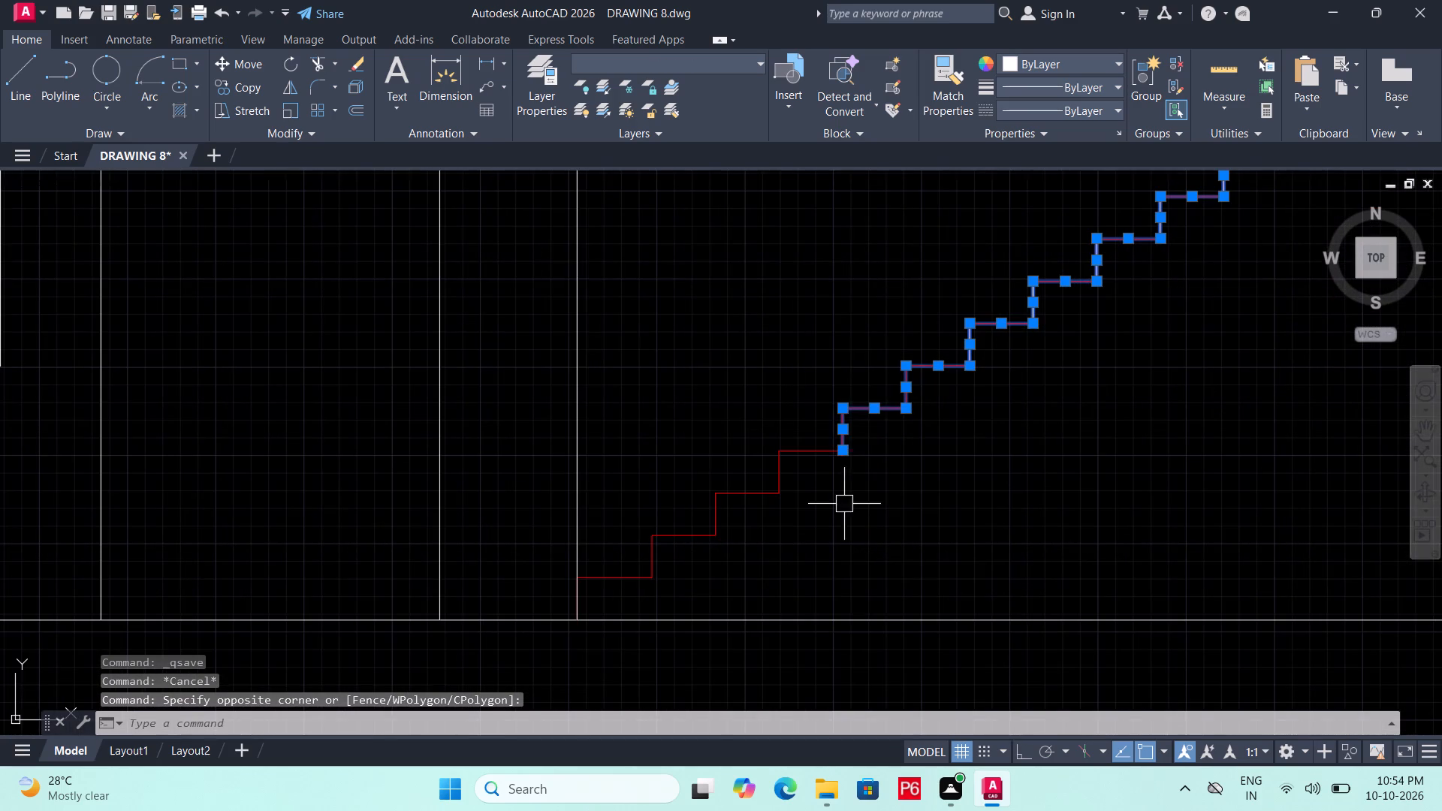
click(840, 381)
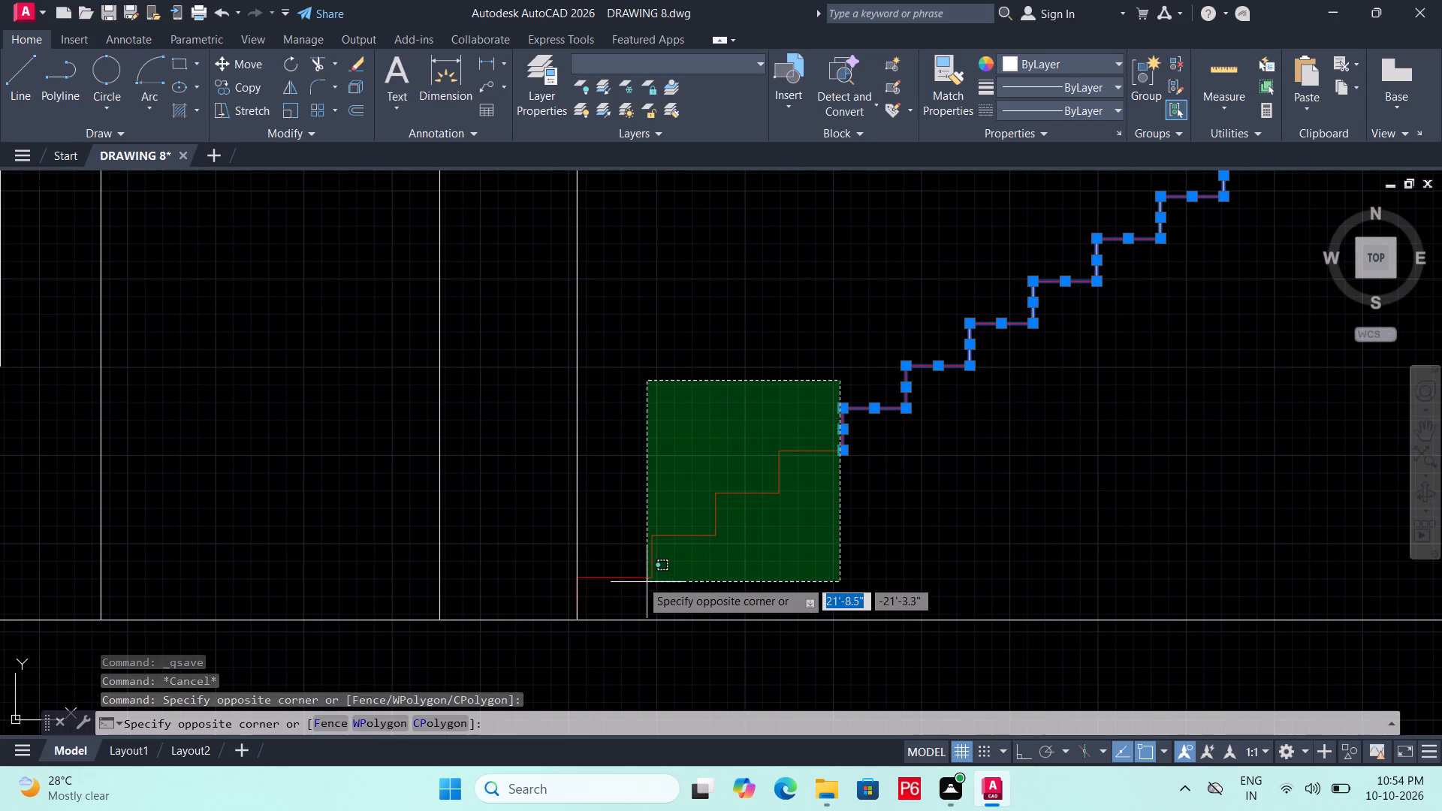
click(633, 576)
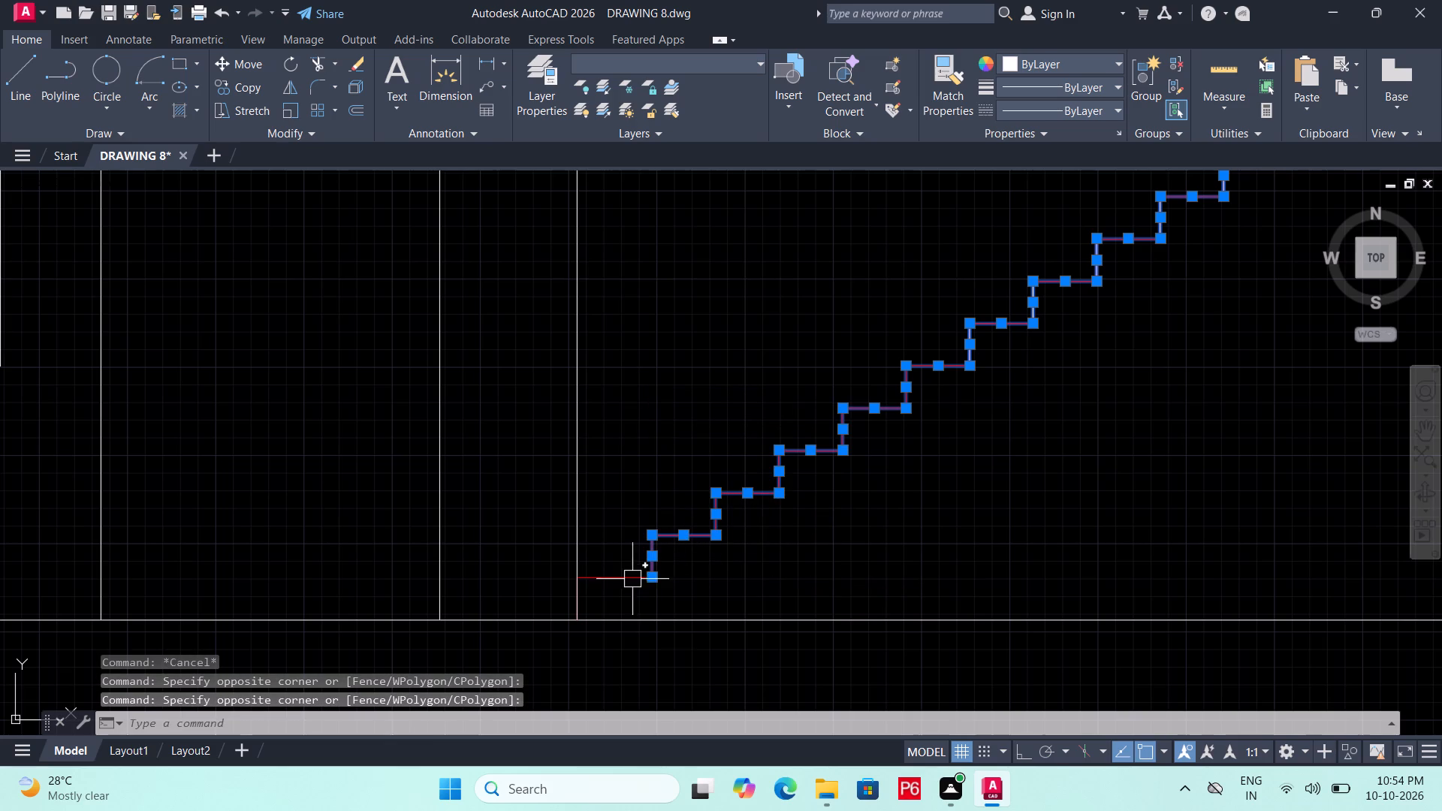
click(614, 577)
middle_drag(860, 431, 747, 758)
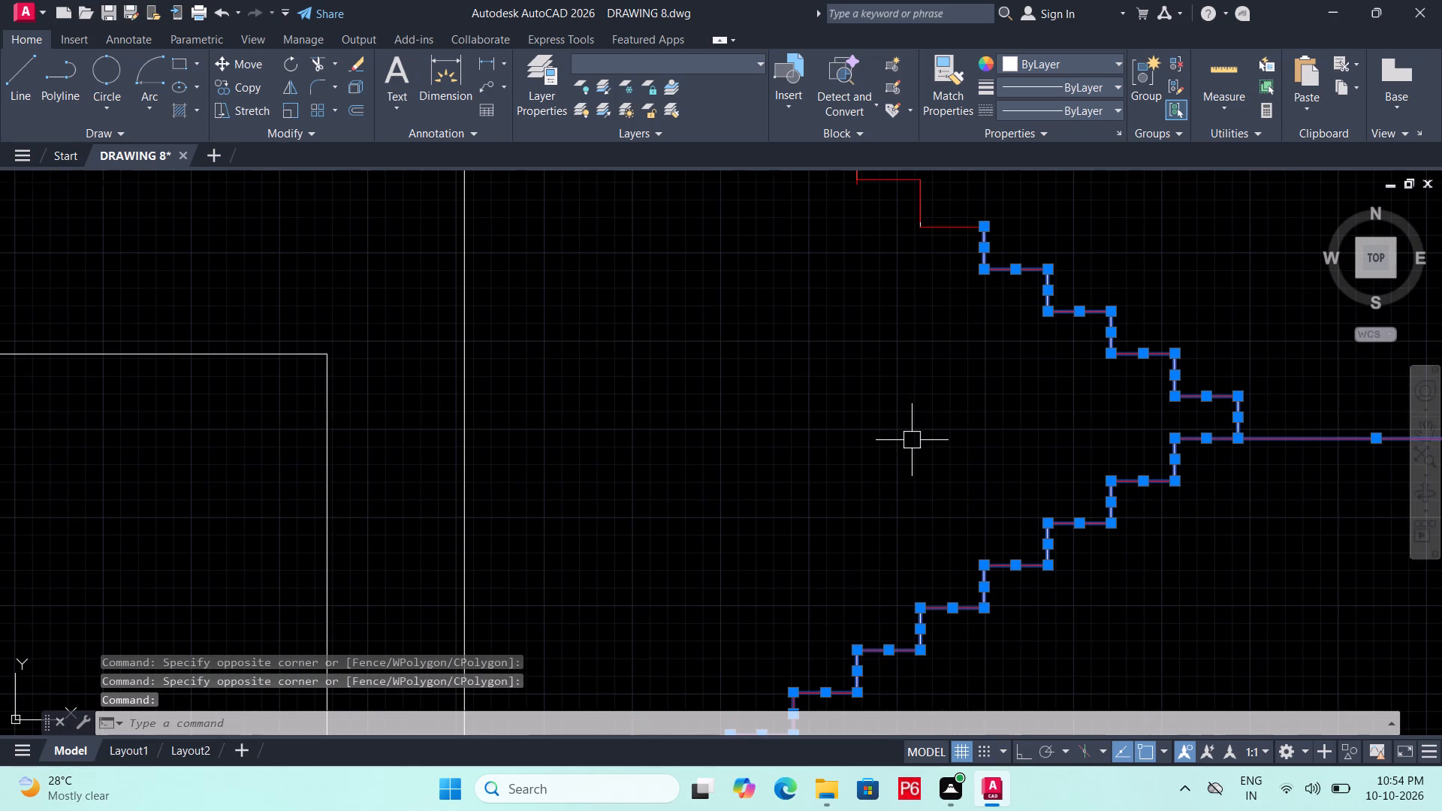
middle_drag(958, 367, 1044, 595)
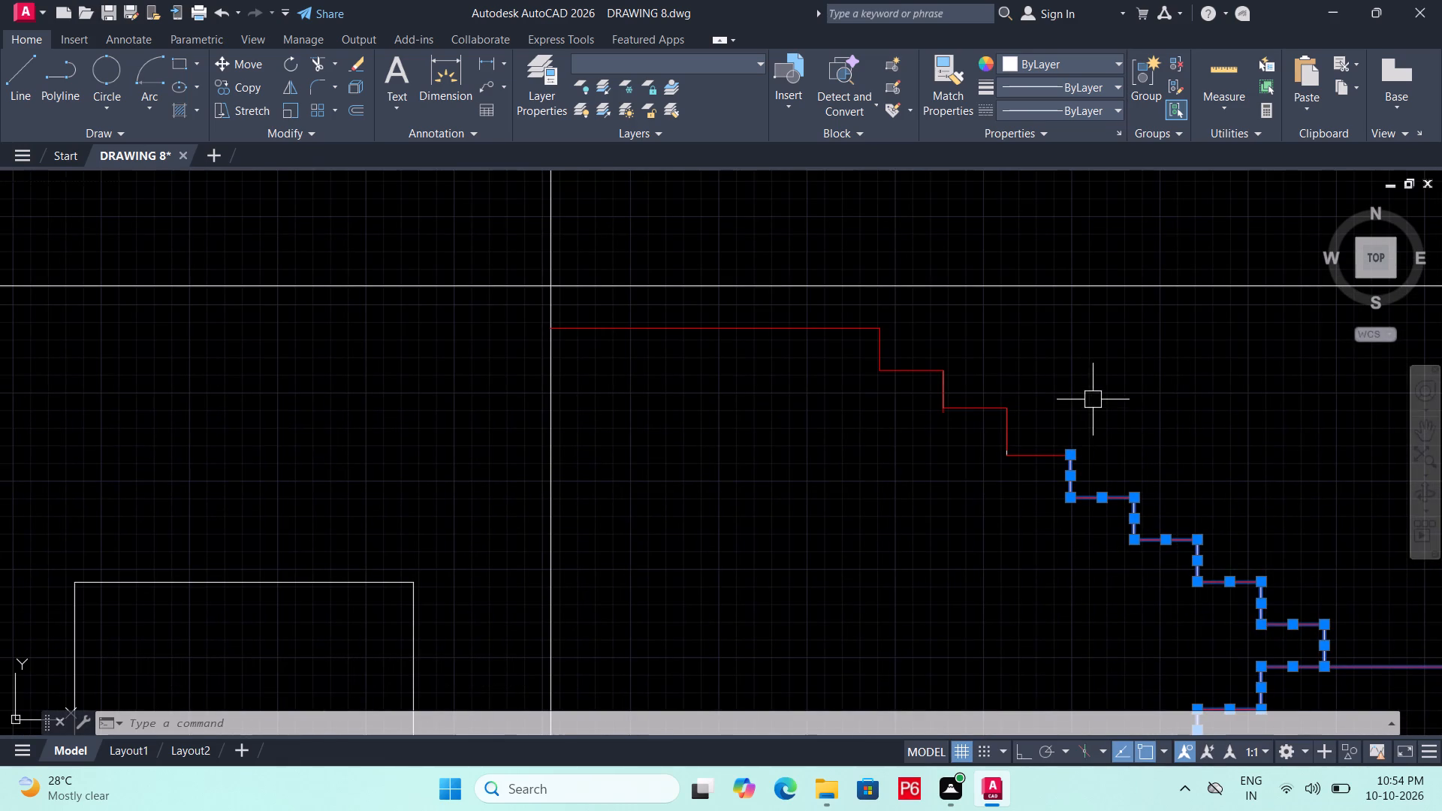
click(1090, 376)
click(913, 488)
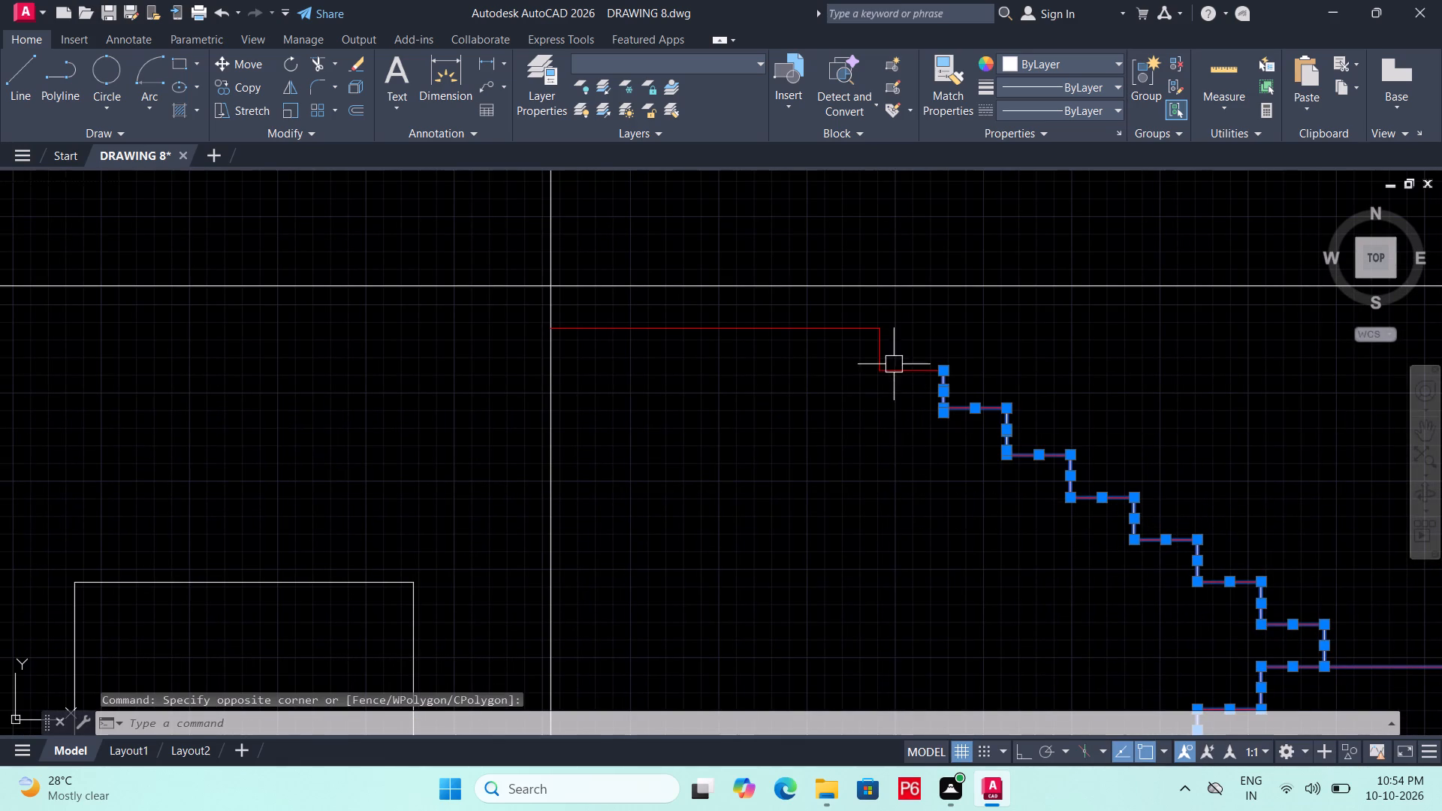
click(895, 372)
click(875, 343)
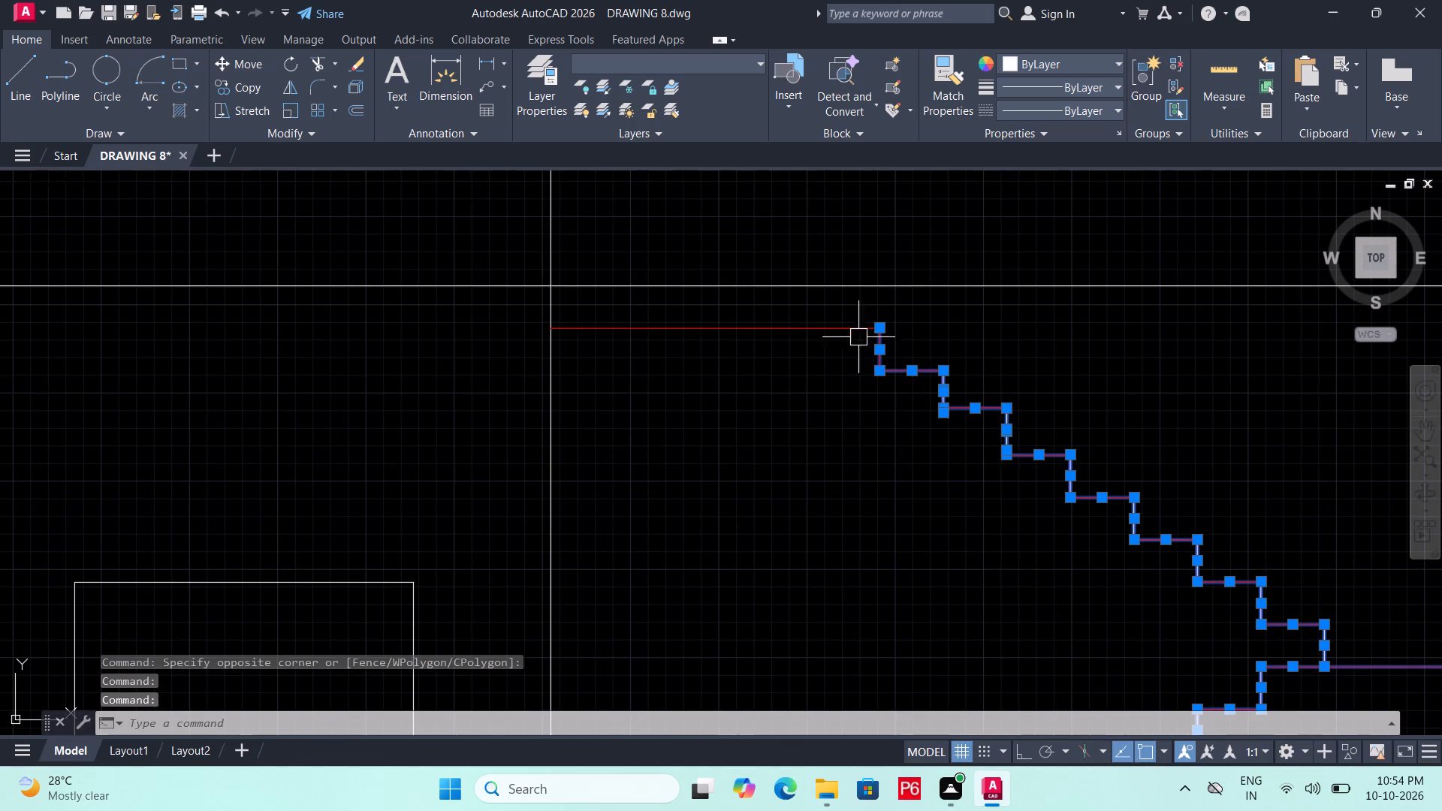
click(836, 327)
click(743, 325)
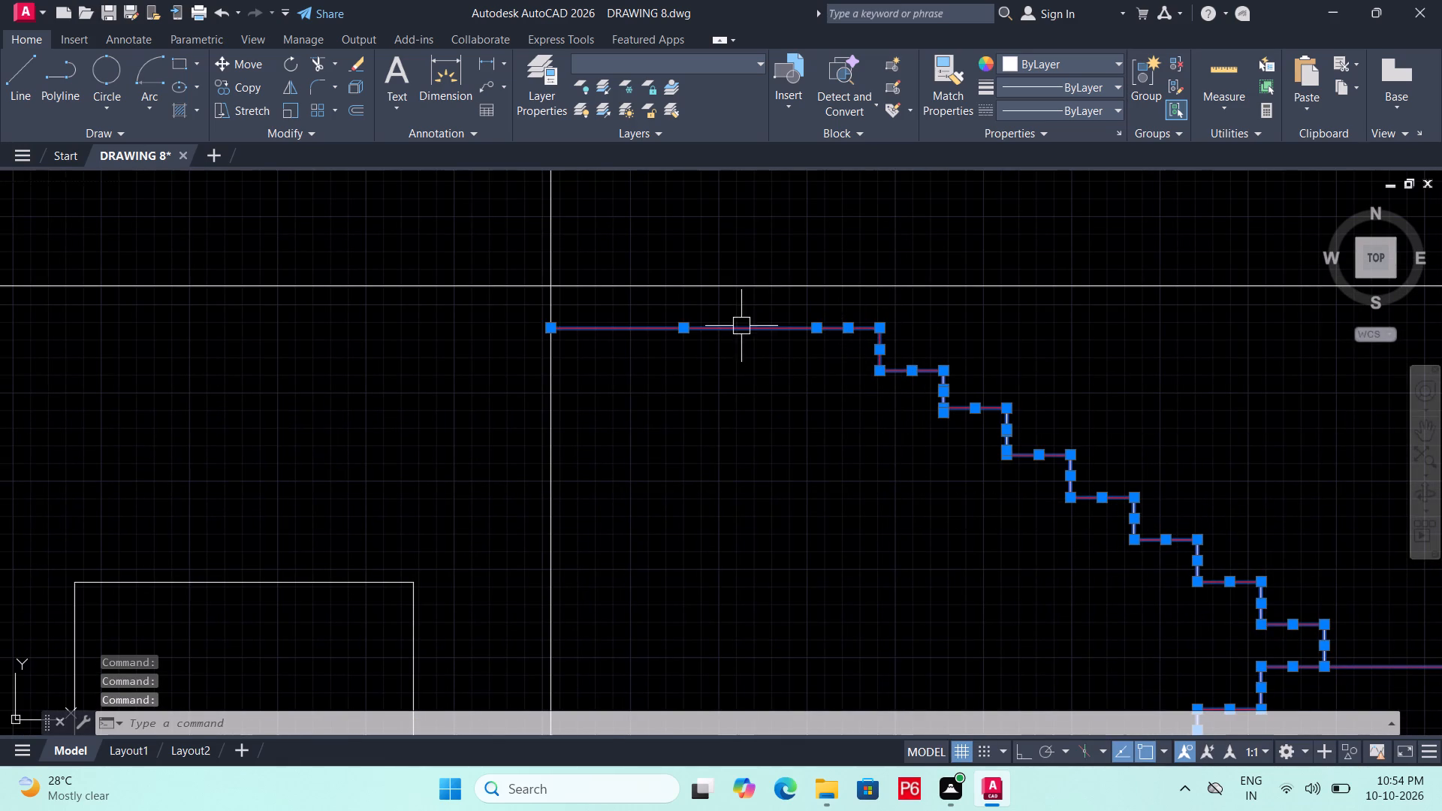
scroll(756, 362, down, 2)
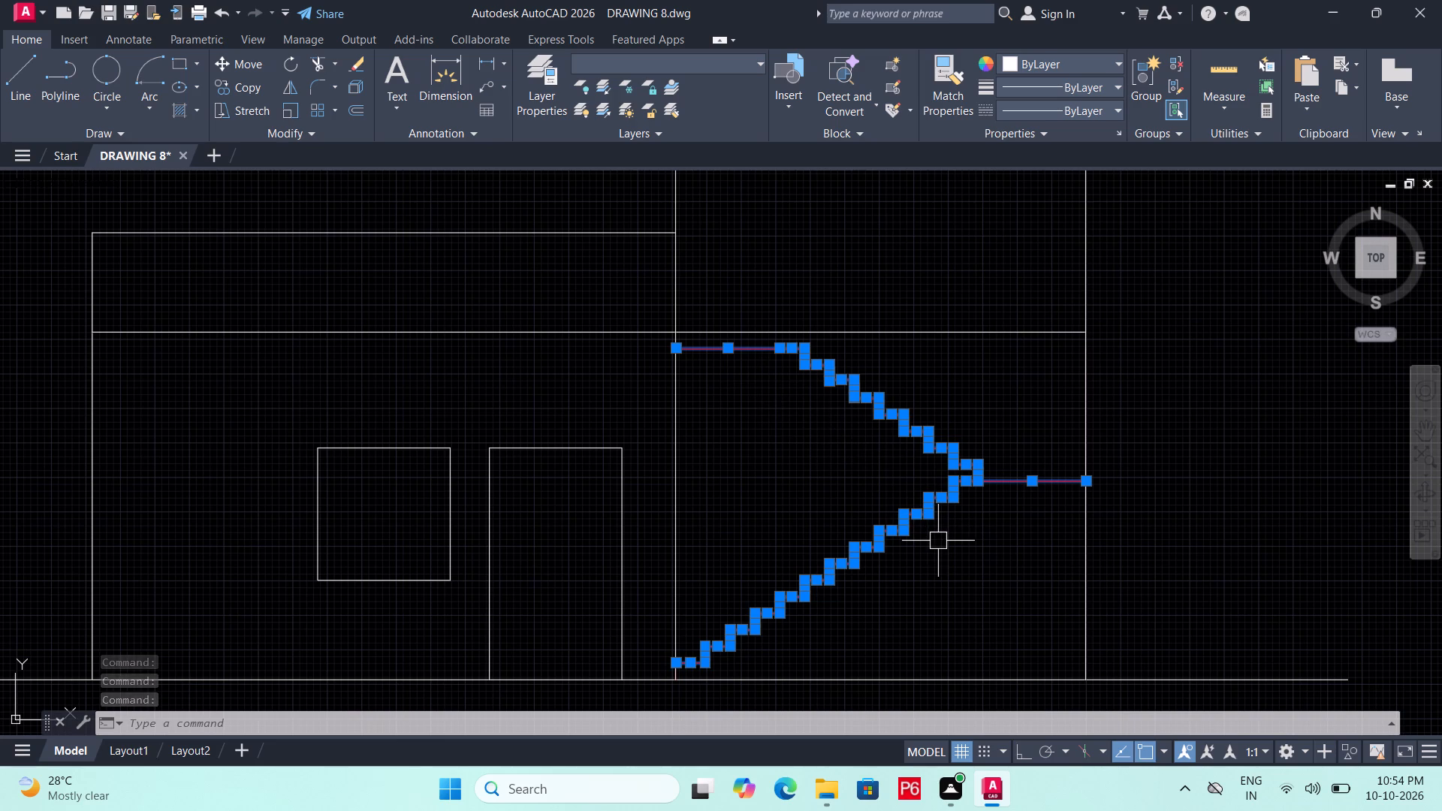
text(B)
key(space)
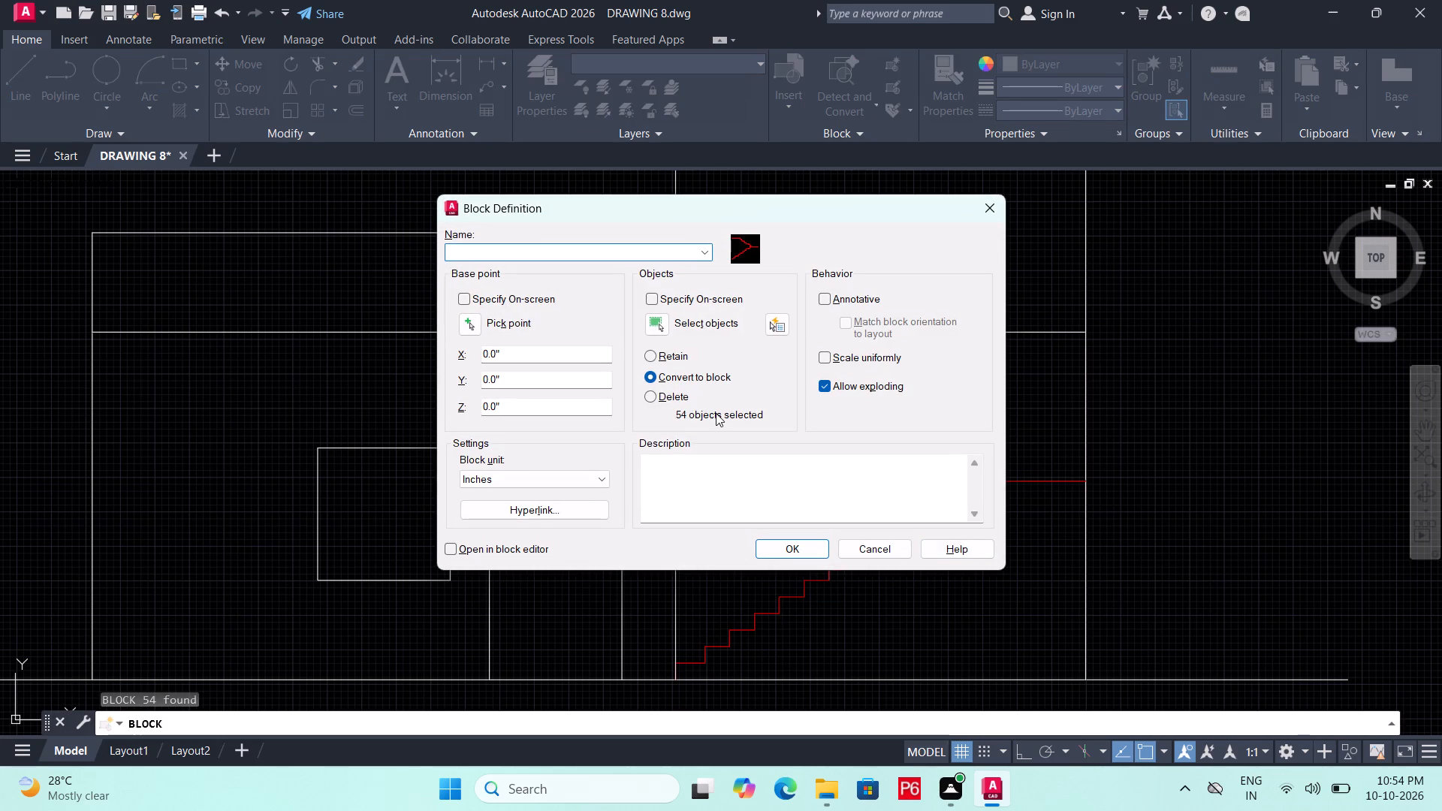
key(s)
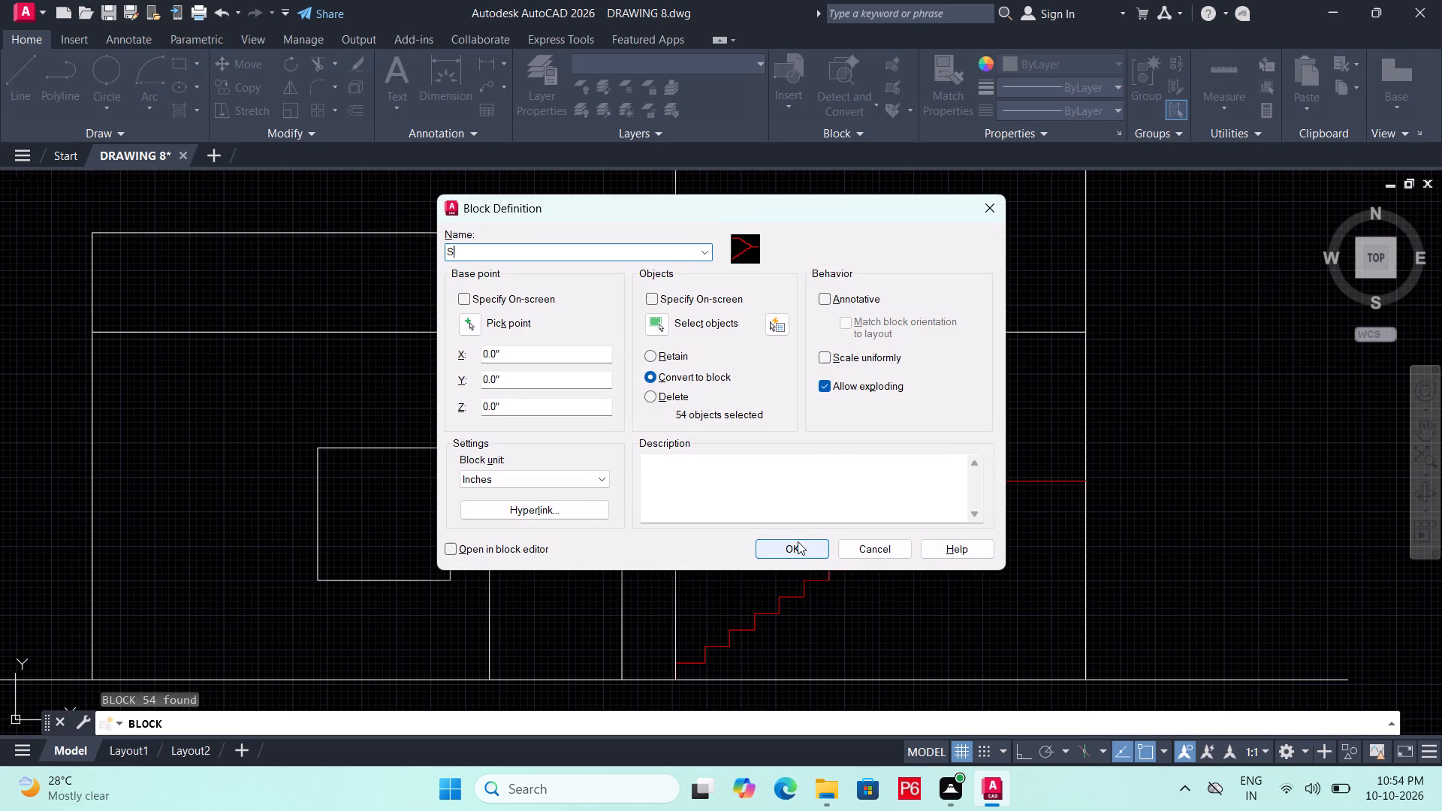
click(798, 543)
key(ctrl+s)
key(ctrl+s)
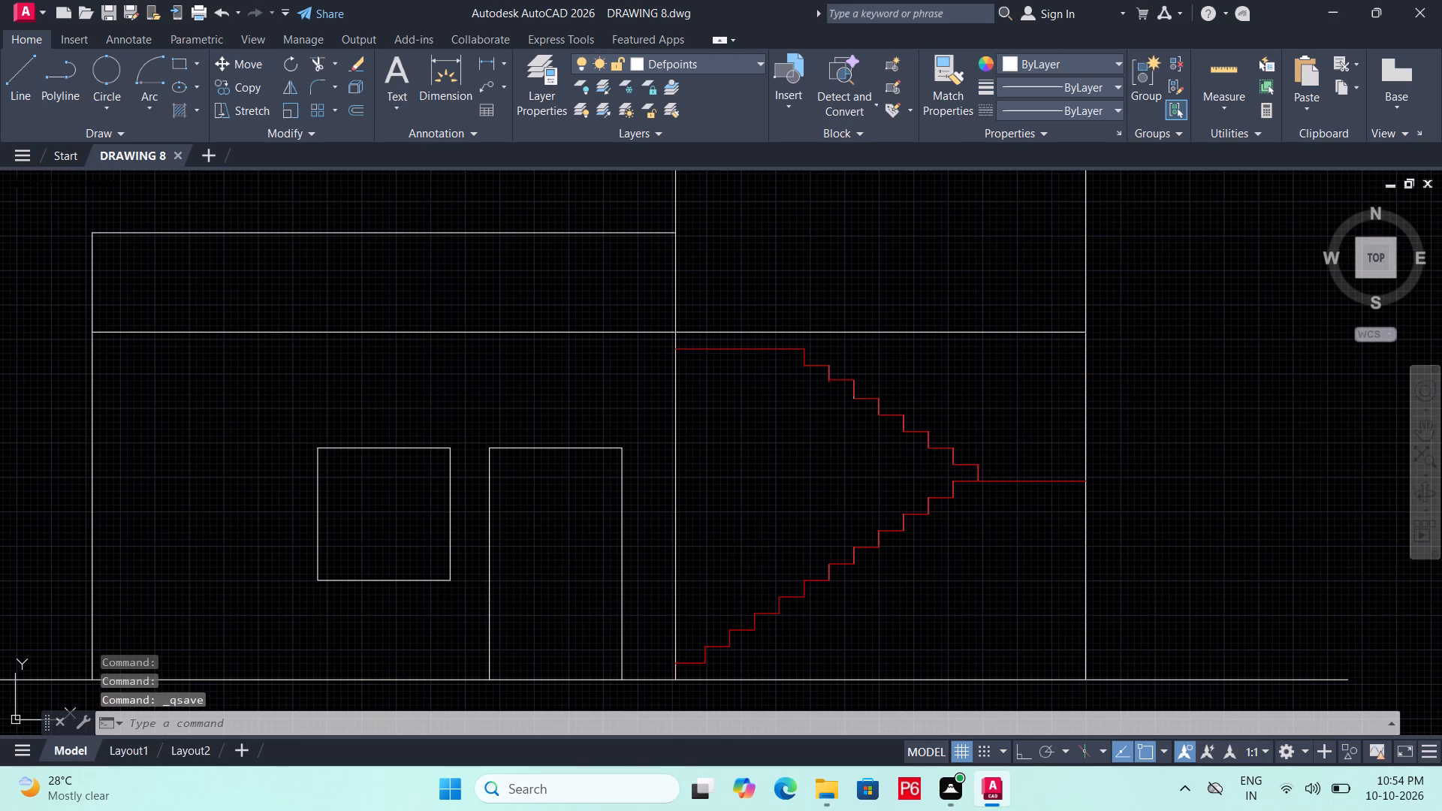
key(ctrl+s)
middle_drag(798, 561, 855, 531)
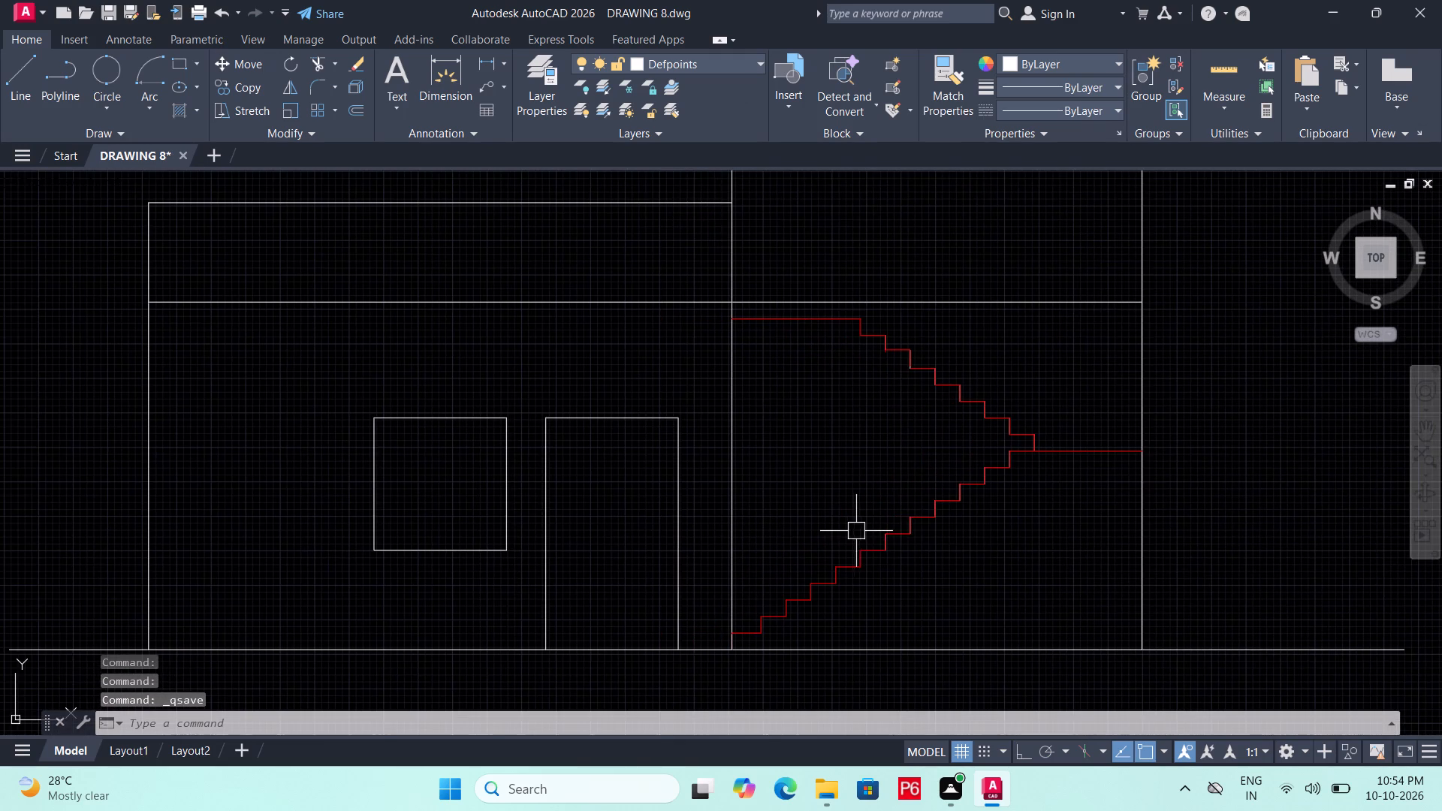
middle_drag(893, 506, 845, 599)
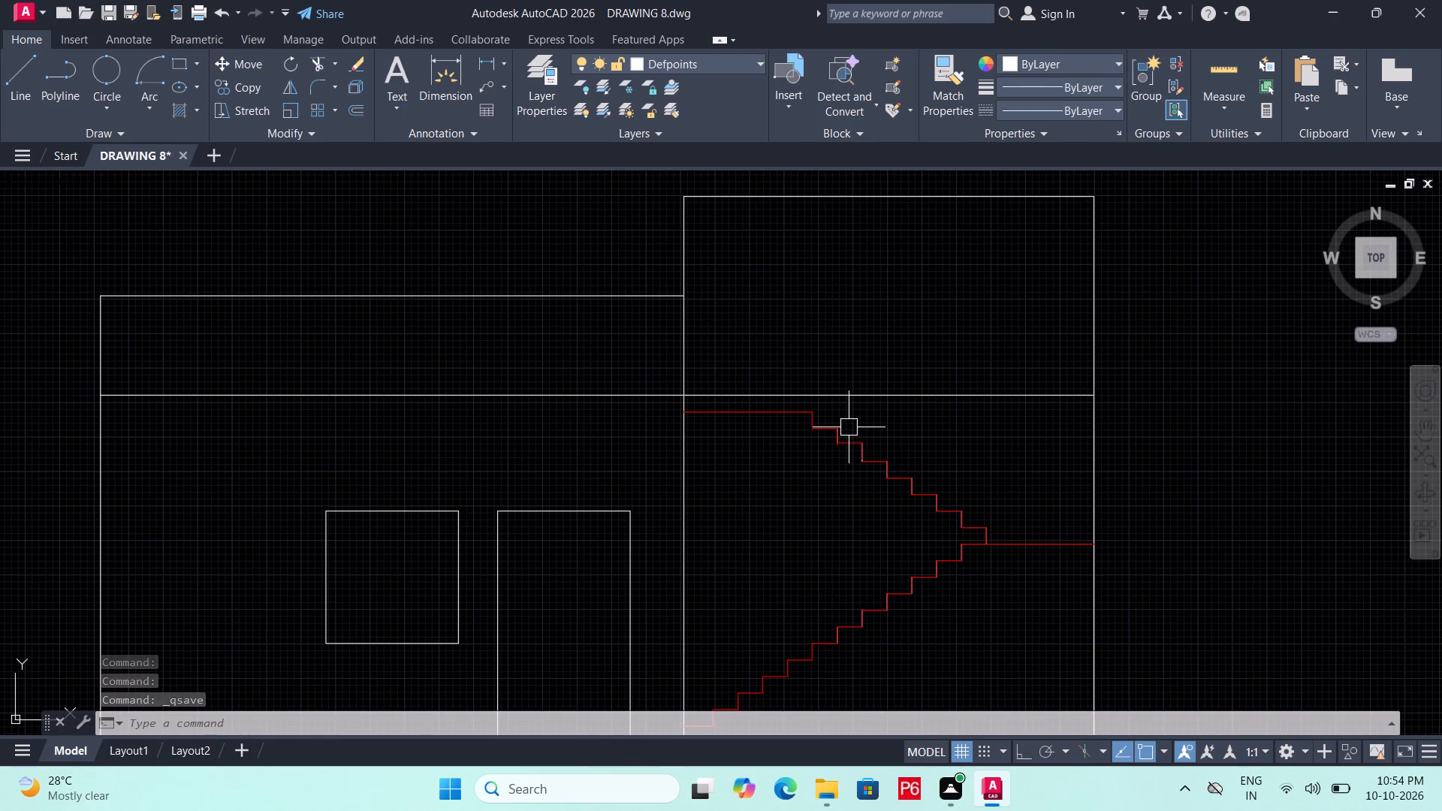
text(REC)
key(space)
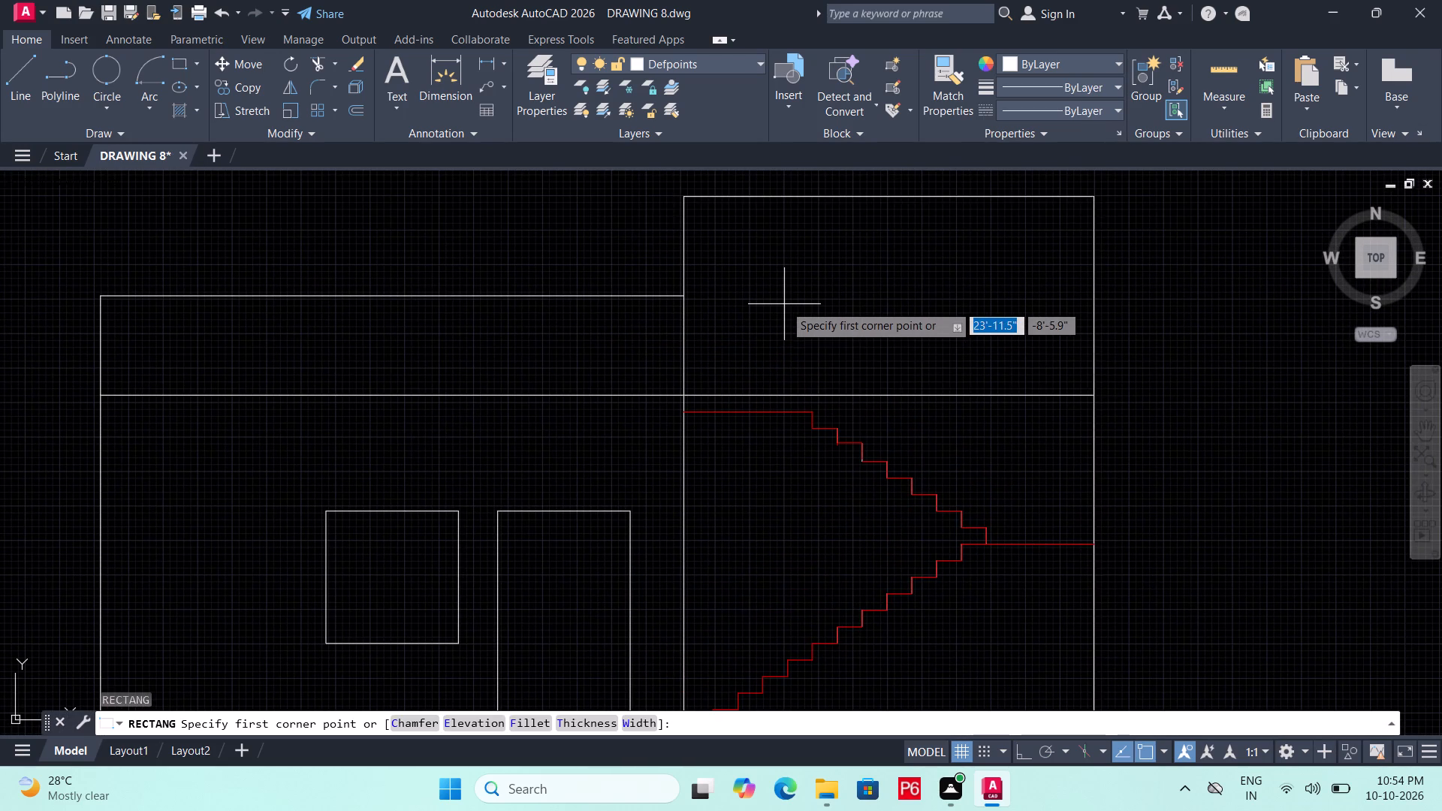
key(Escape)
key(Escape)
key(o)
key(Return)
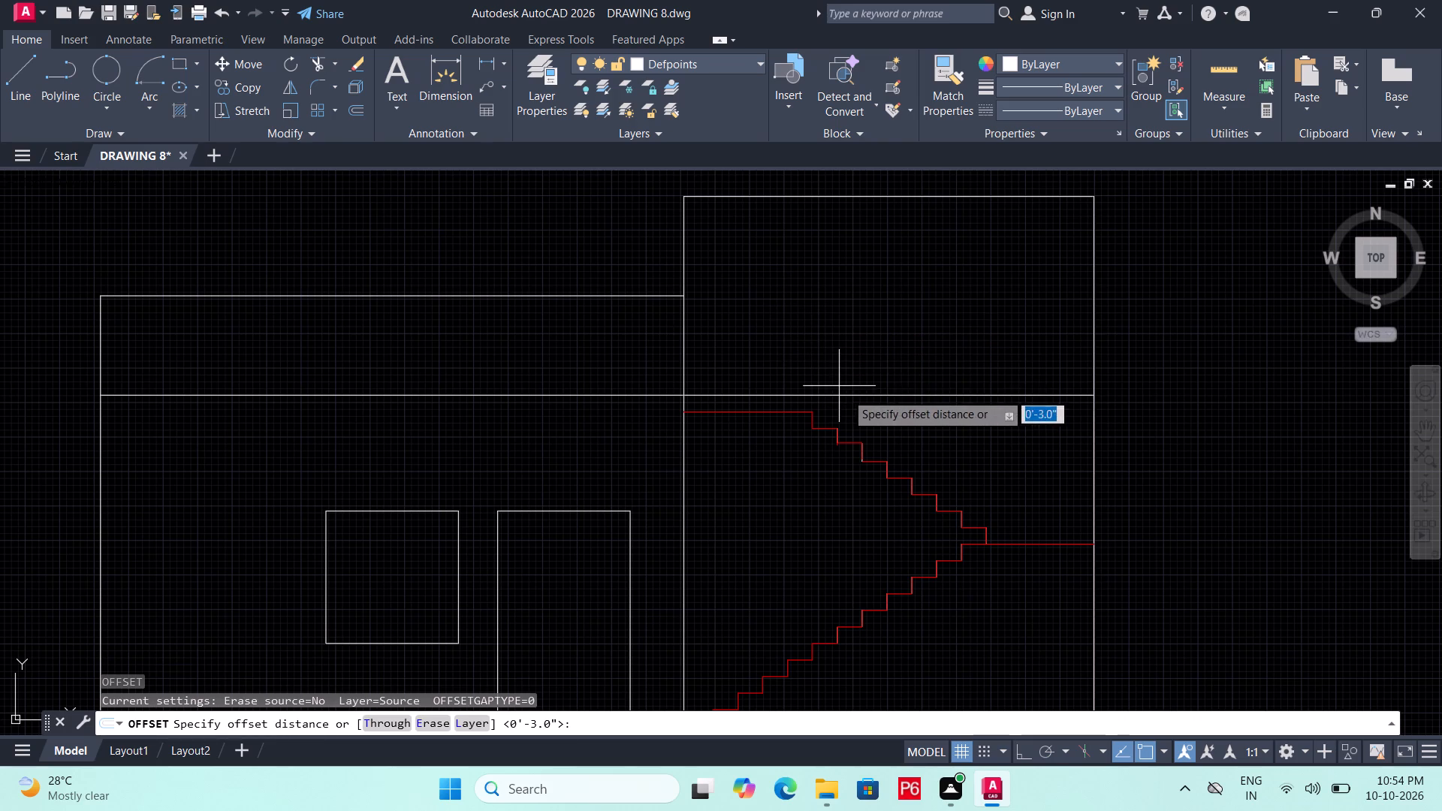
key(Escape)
Shorten the horizontal roof-level line so it ends at the wall between the lower block and the stair tower; save the drawing.
click(849, 396)
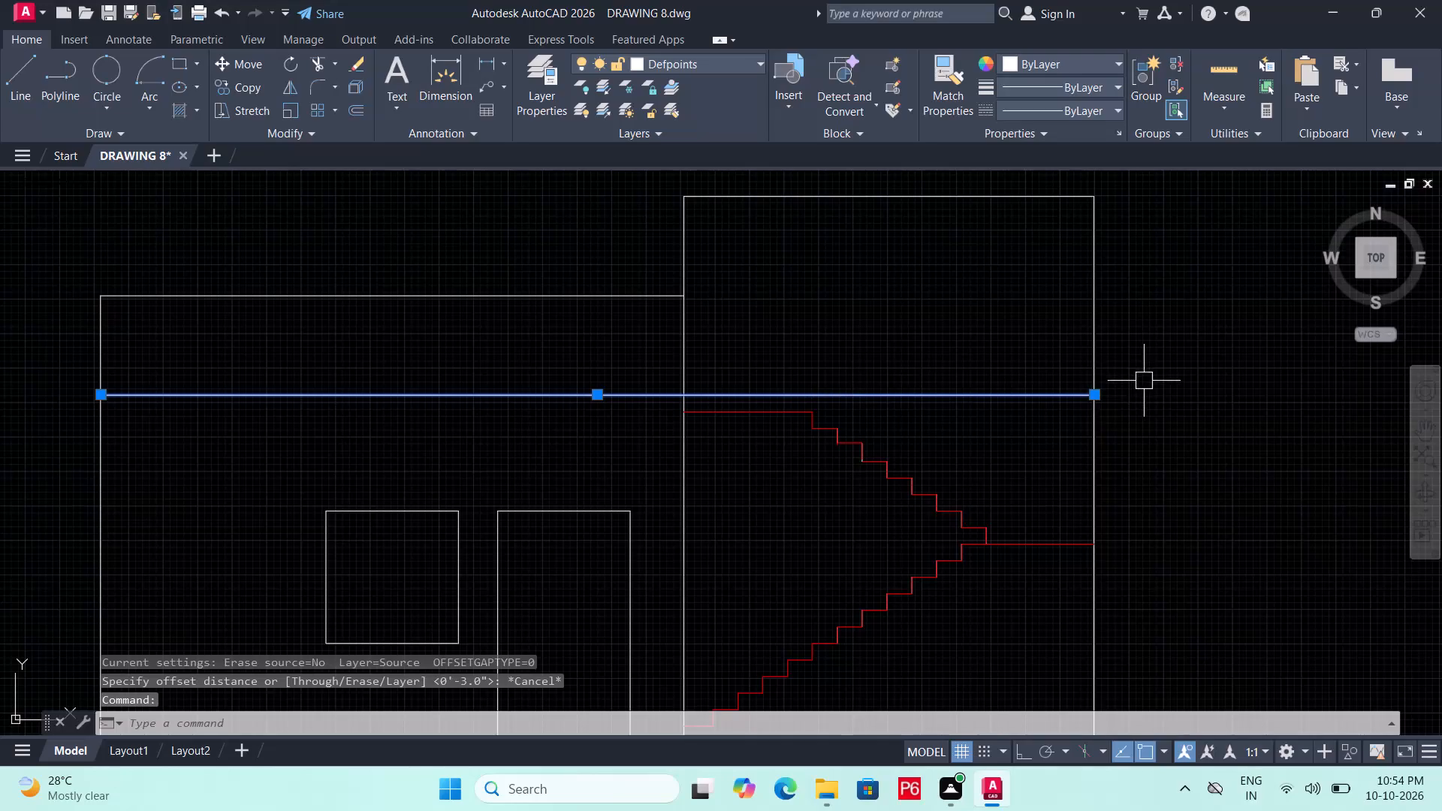
click(1088, 390)
key(Escape)
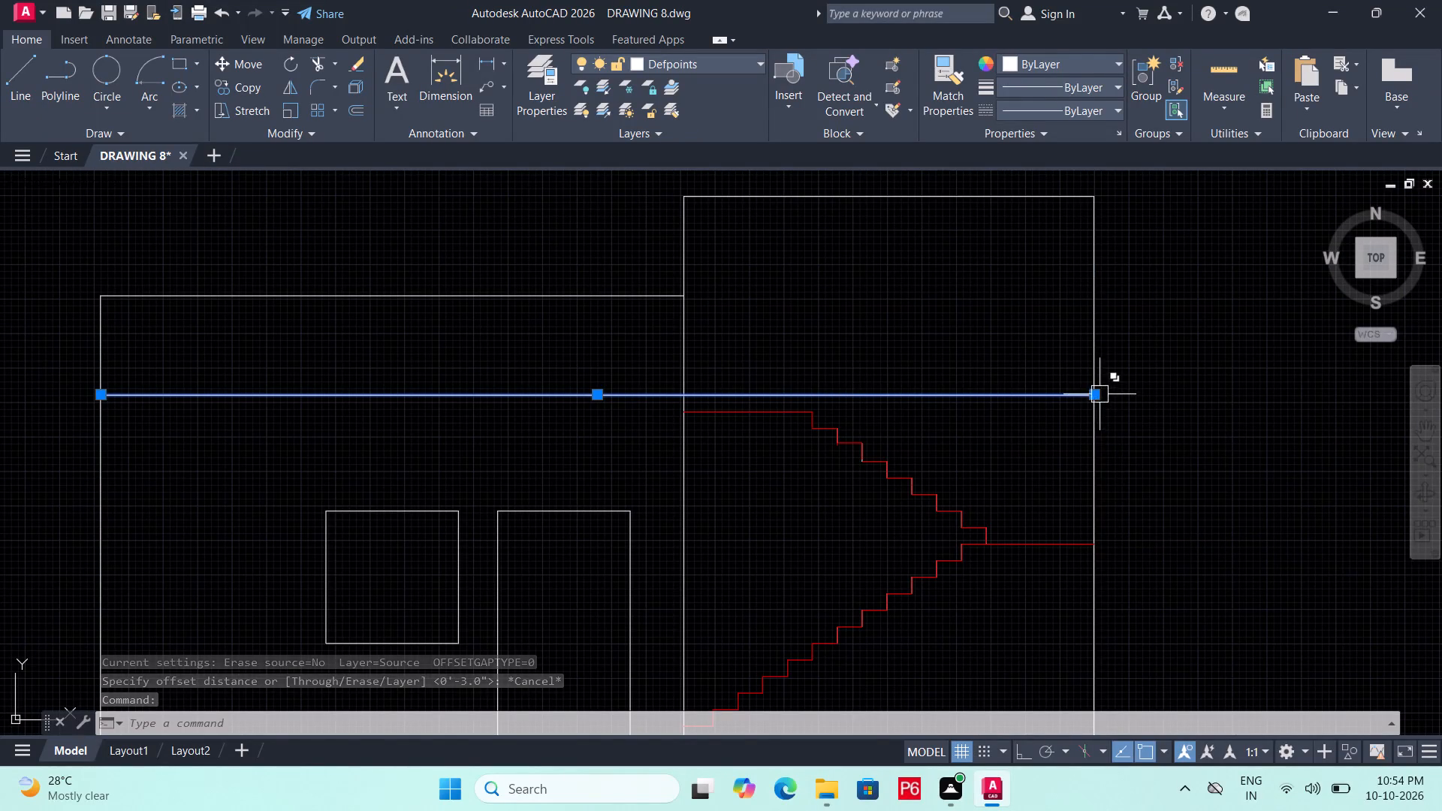
click(1097, 394)
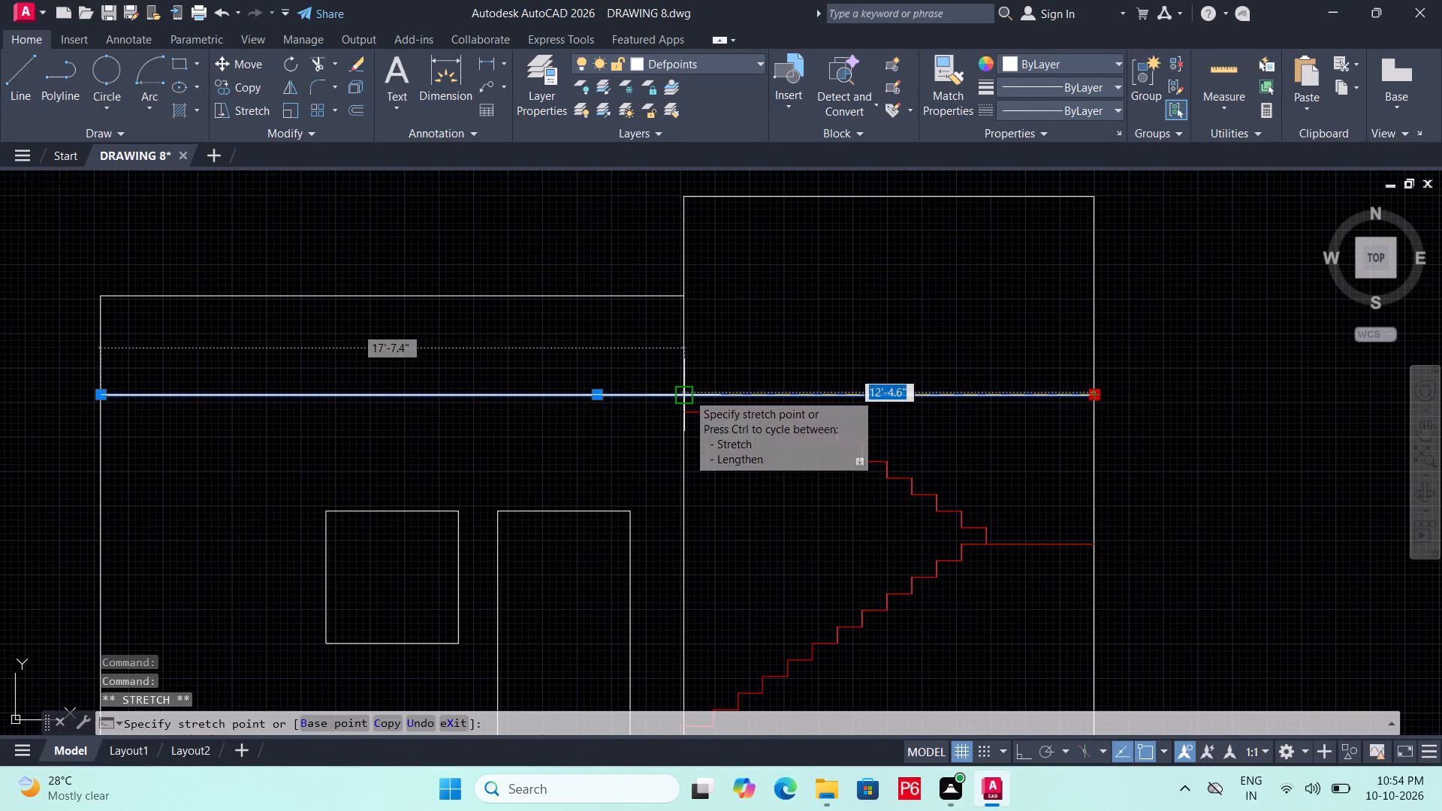
click(687, 393)
key(Escape)
key(ctrl+s)
key(ctrl+s)
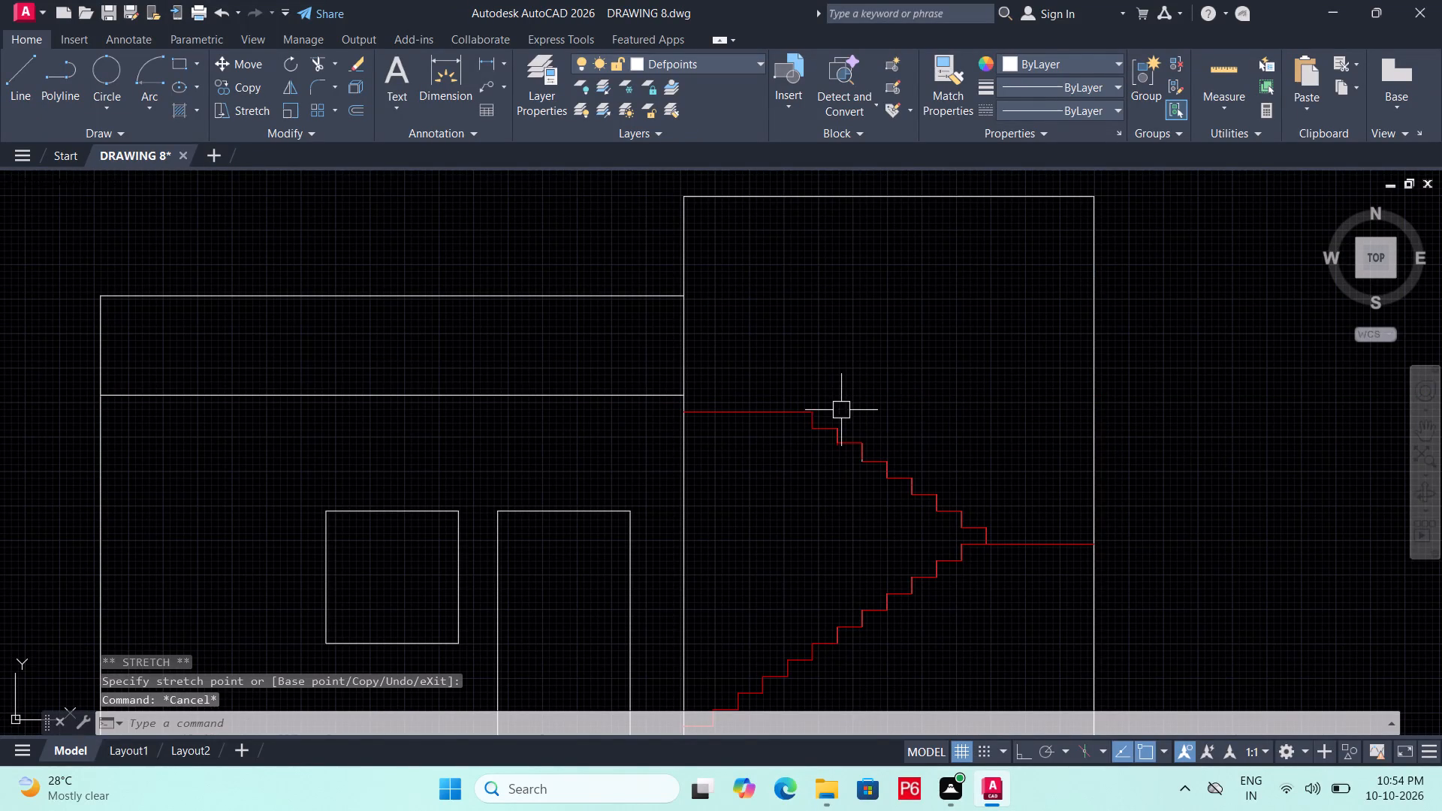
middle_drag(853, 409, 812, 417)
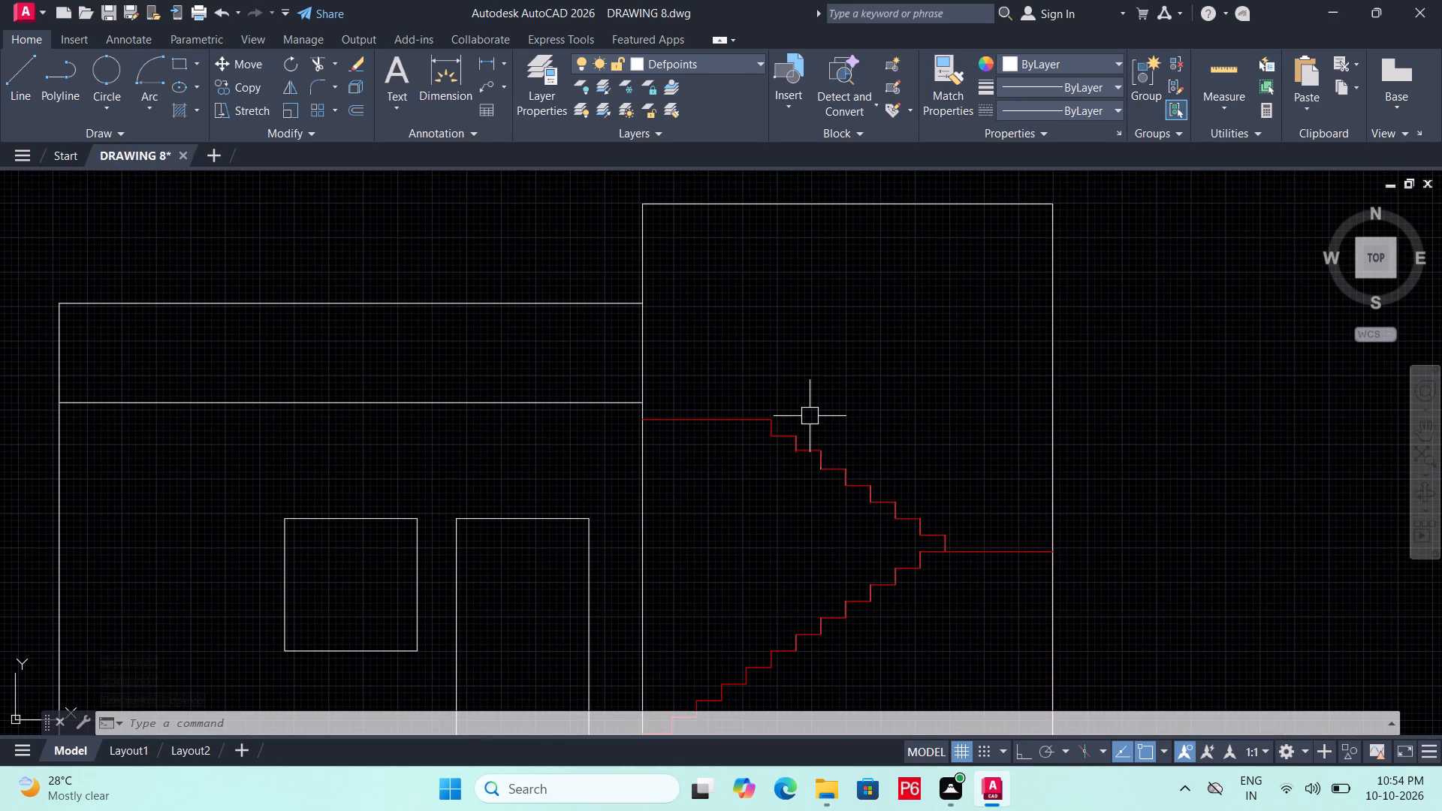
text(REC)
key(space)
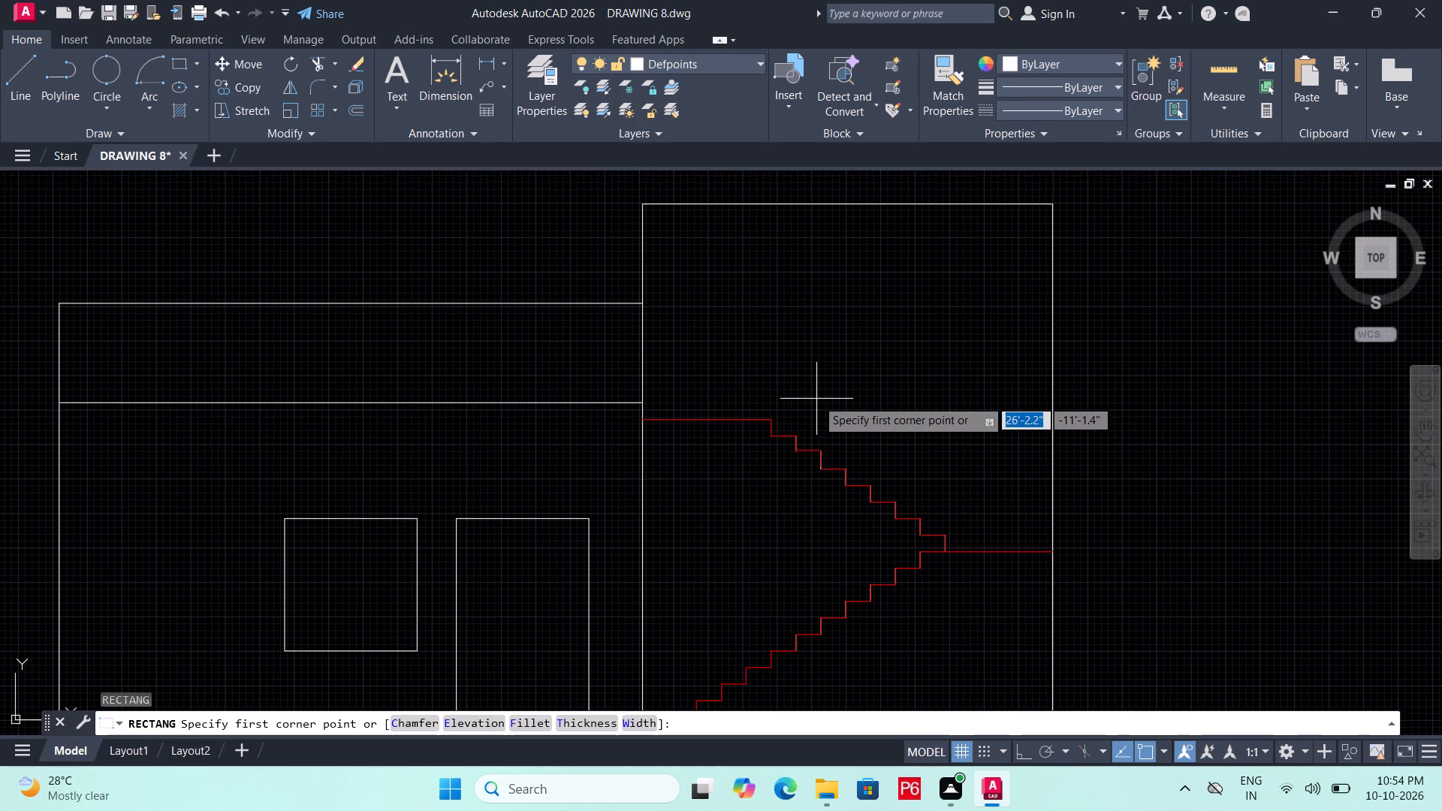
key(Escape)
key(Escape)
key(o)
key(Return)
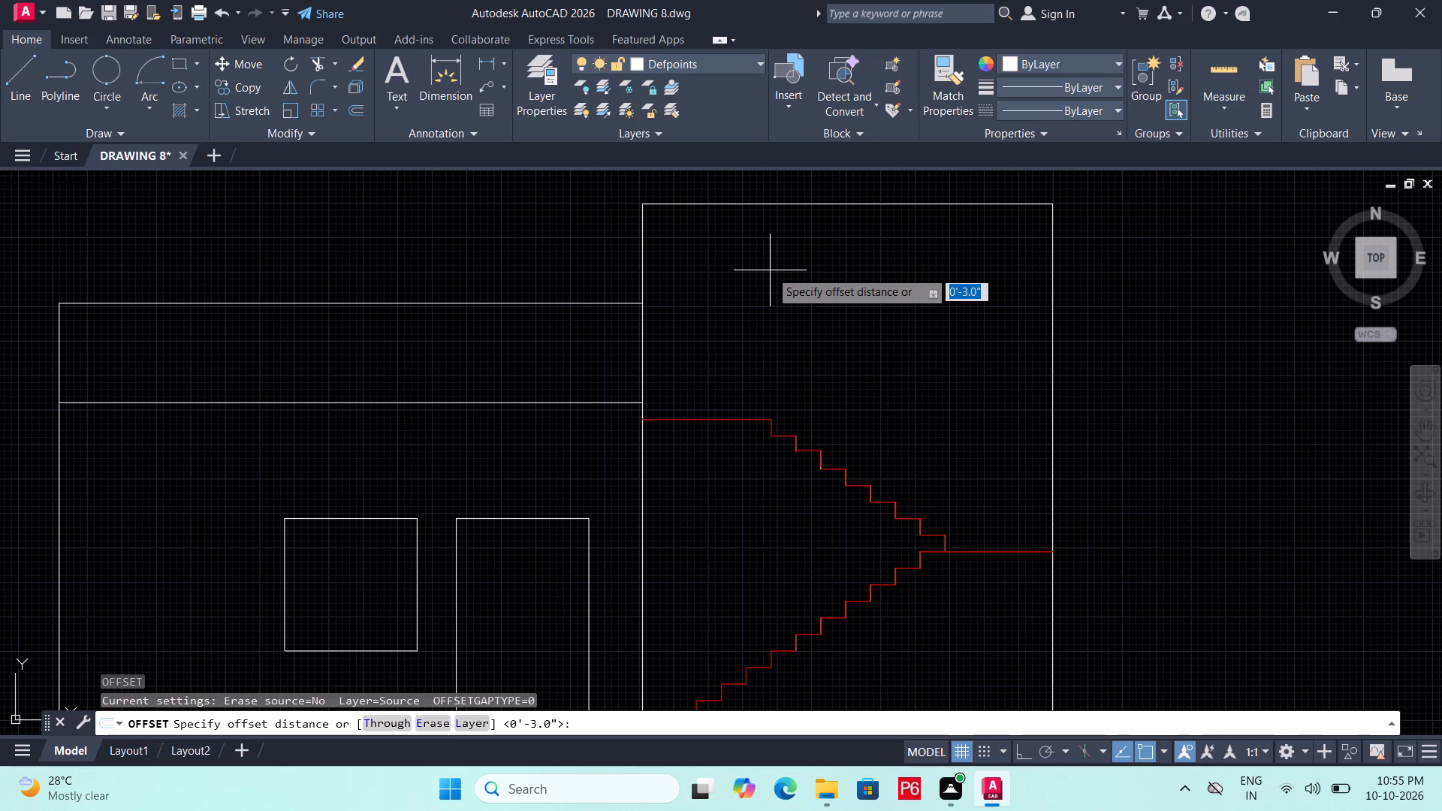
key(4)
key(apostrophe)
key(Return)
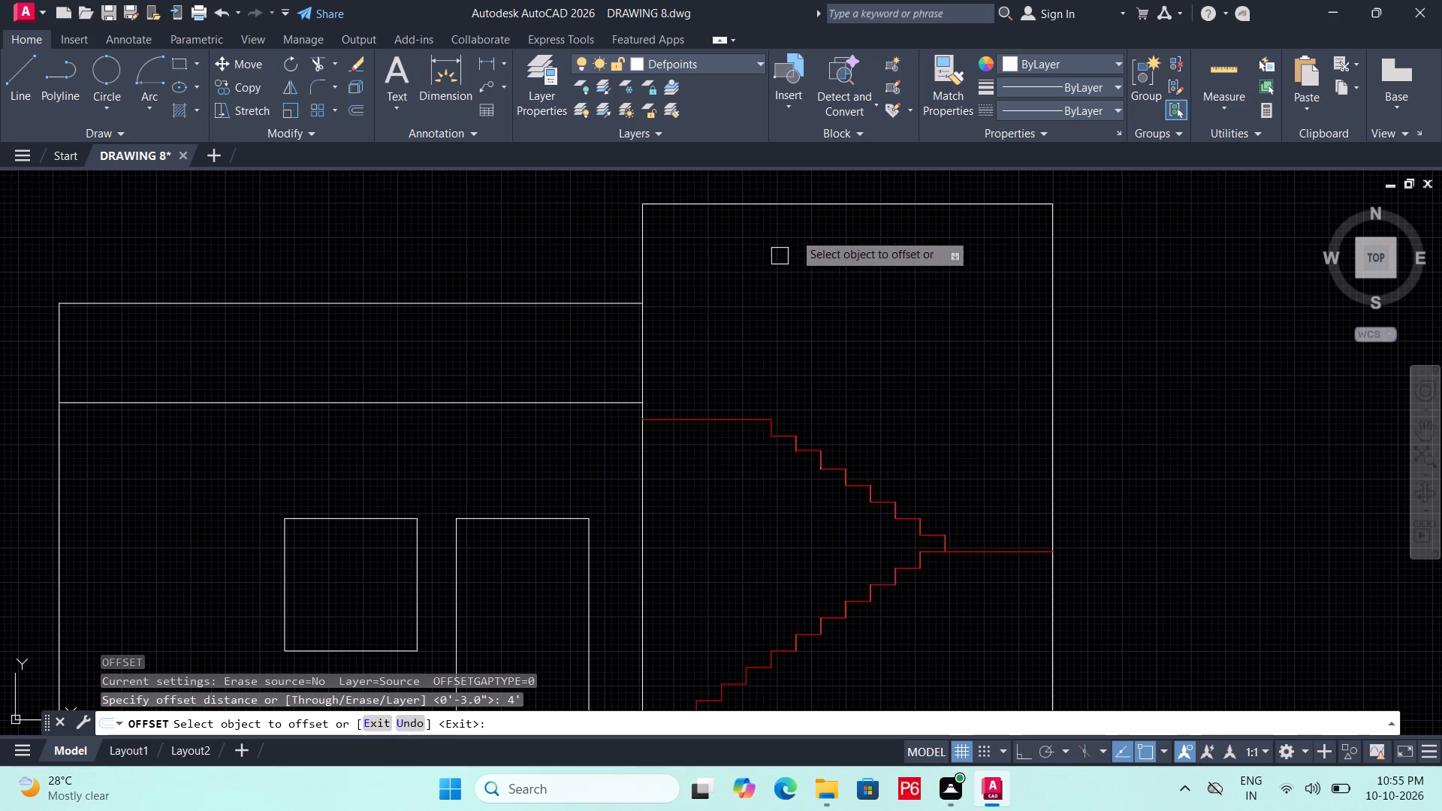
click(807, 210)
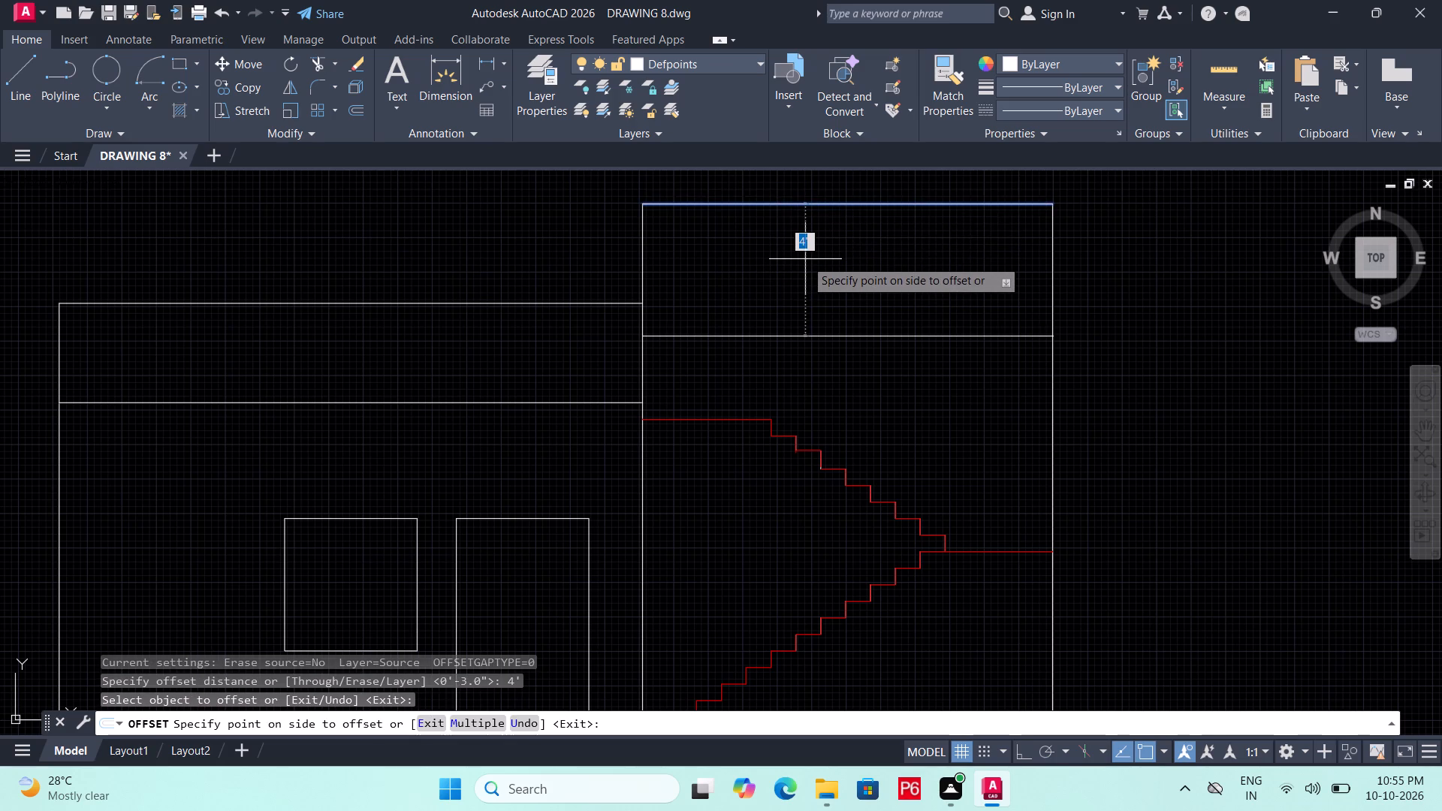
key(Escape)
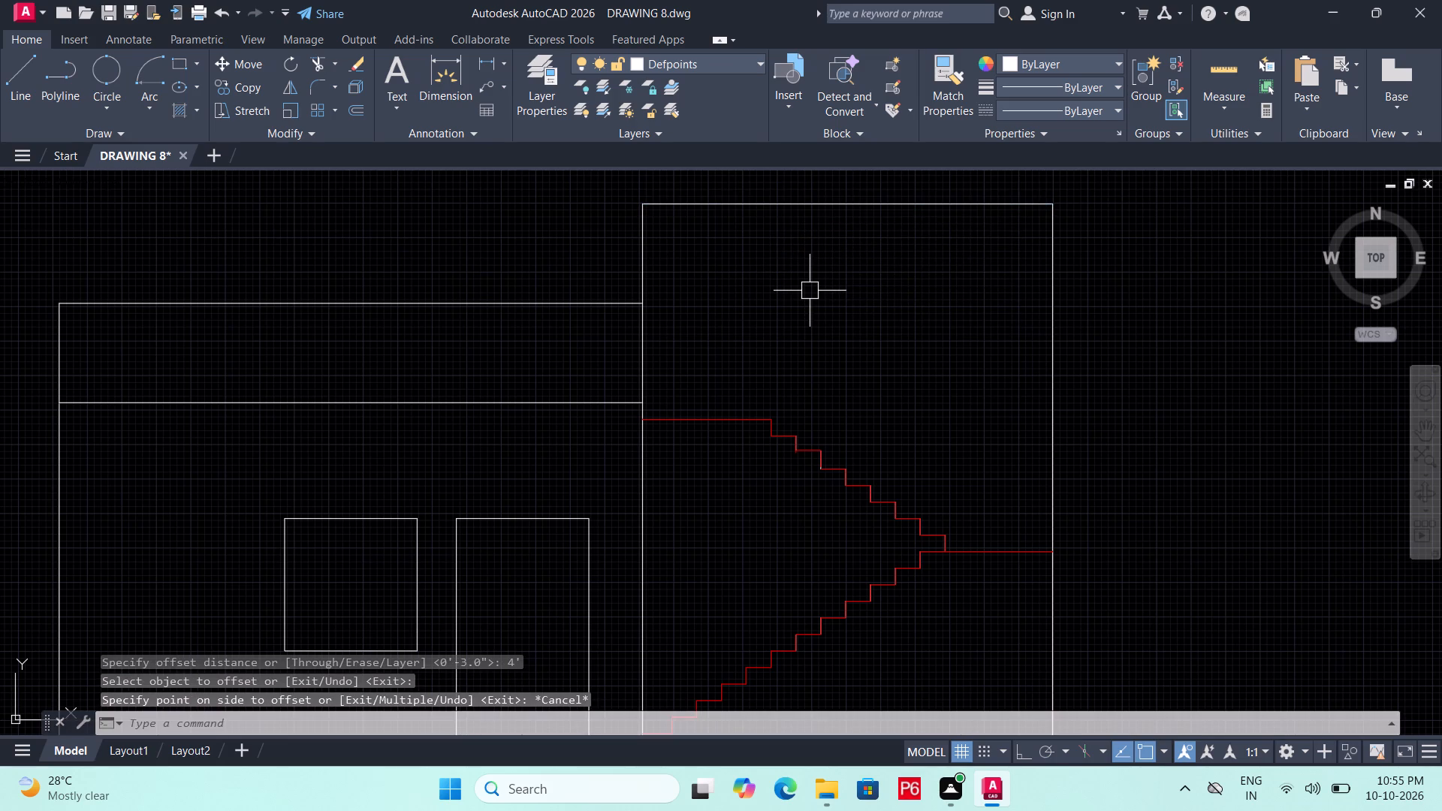
Offset the stair tower's top line 2' downward in the front elevation.
key(o)
key(Return)
text(2')
key(Return)
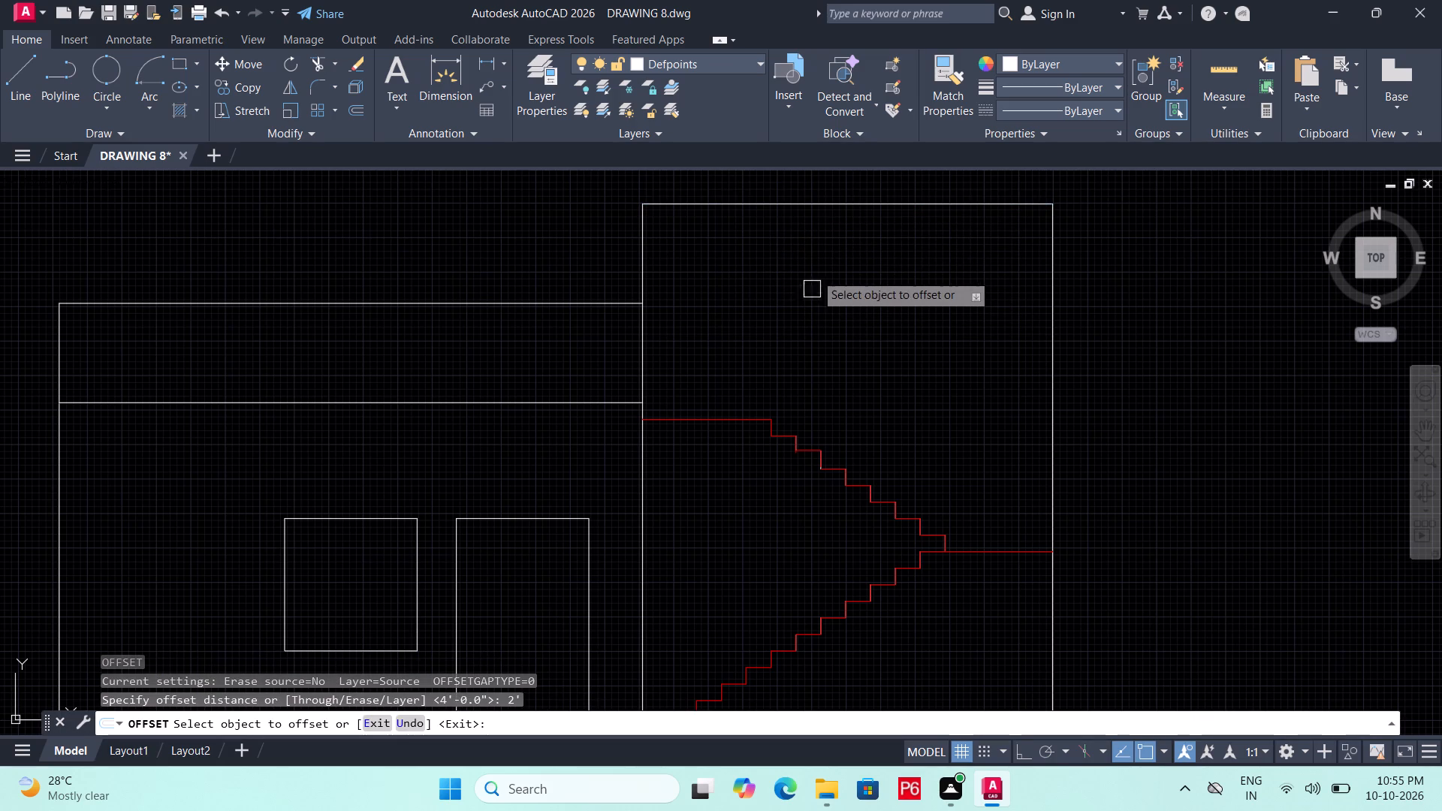
click(846, 197)
click(849, 417)
key(Escape)
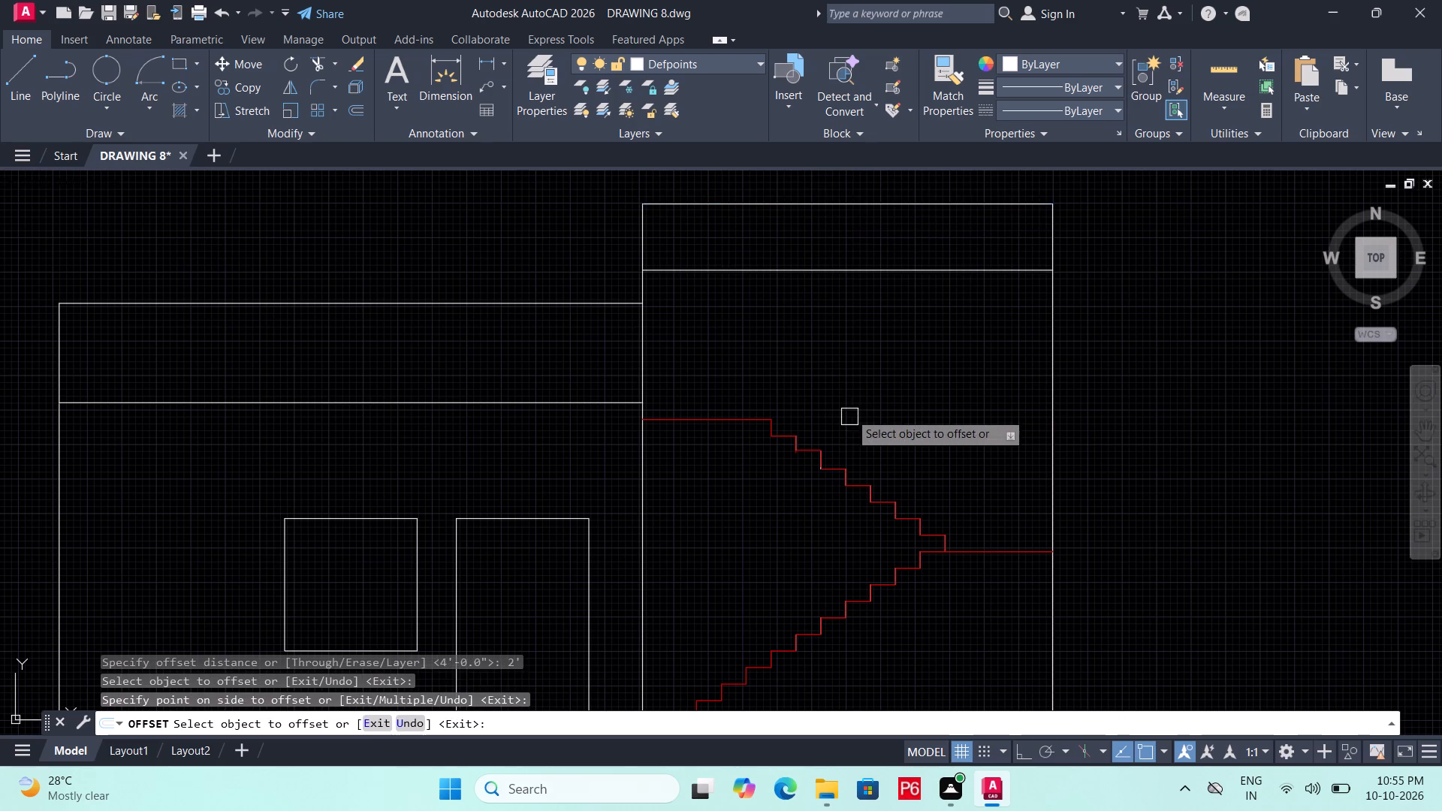
Draw a vertical line about 14'-6" long inside the stair tower near its left wall, from the offset line to ground; save the drawing.
middle_click(829, 324)
middle_drag(810, 324, 812, 245)
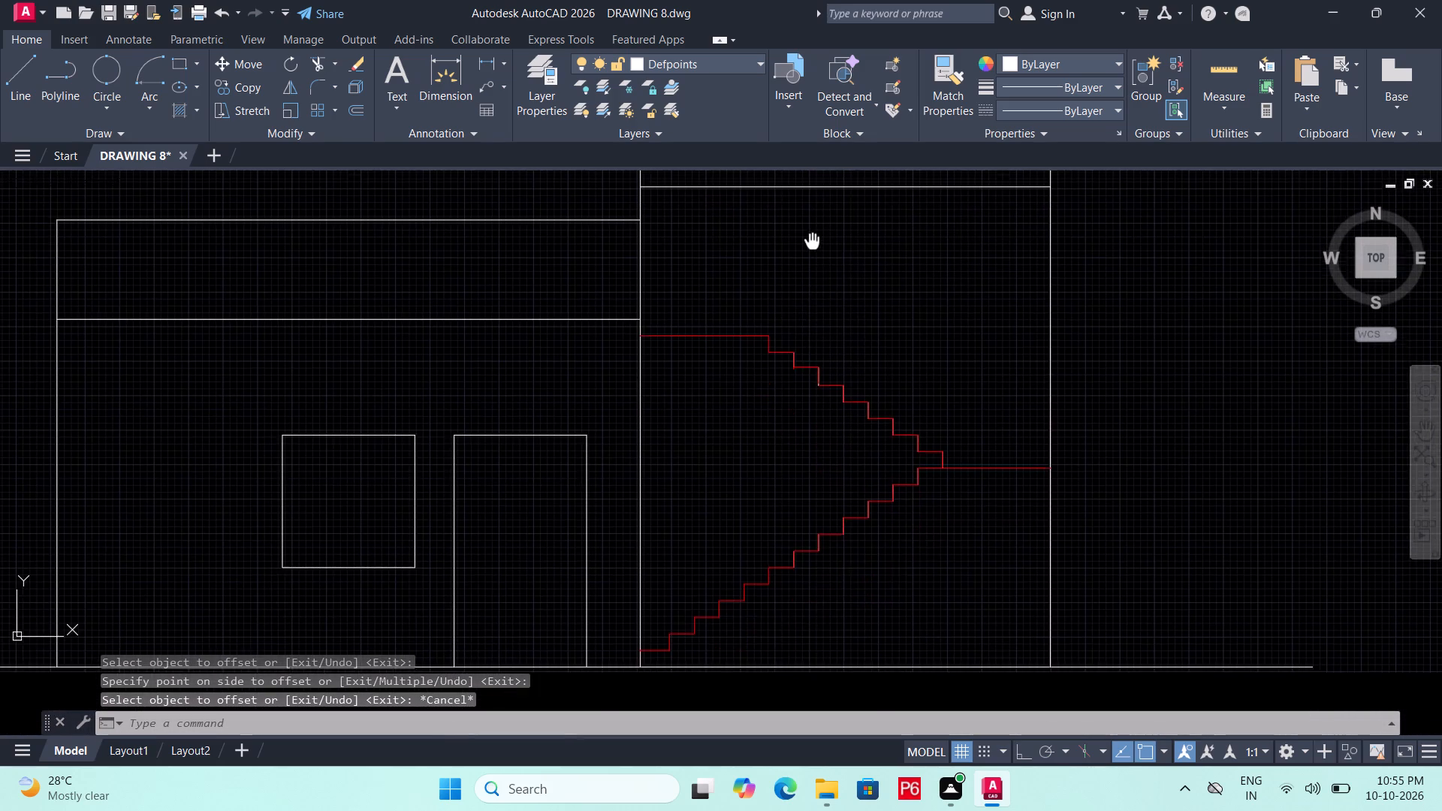
middle_drag(812, 245, 810, 280)
text(L)
key(space)
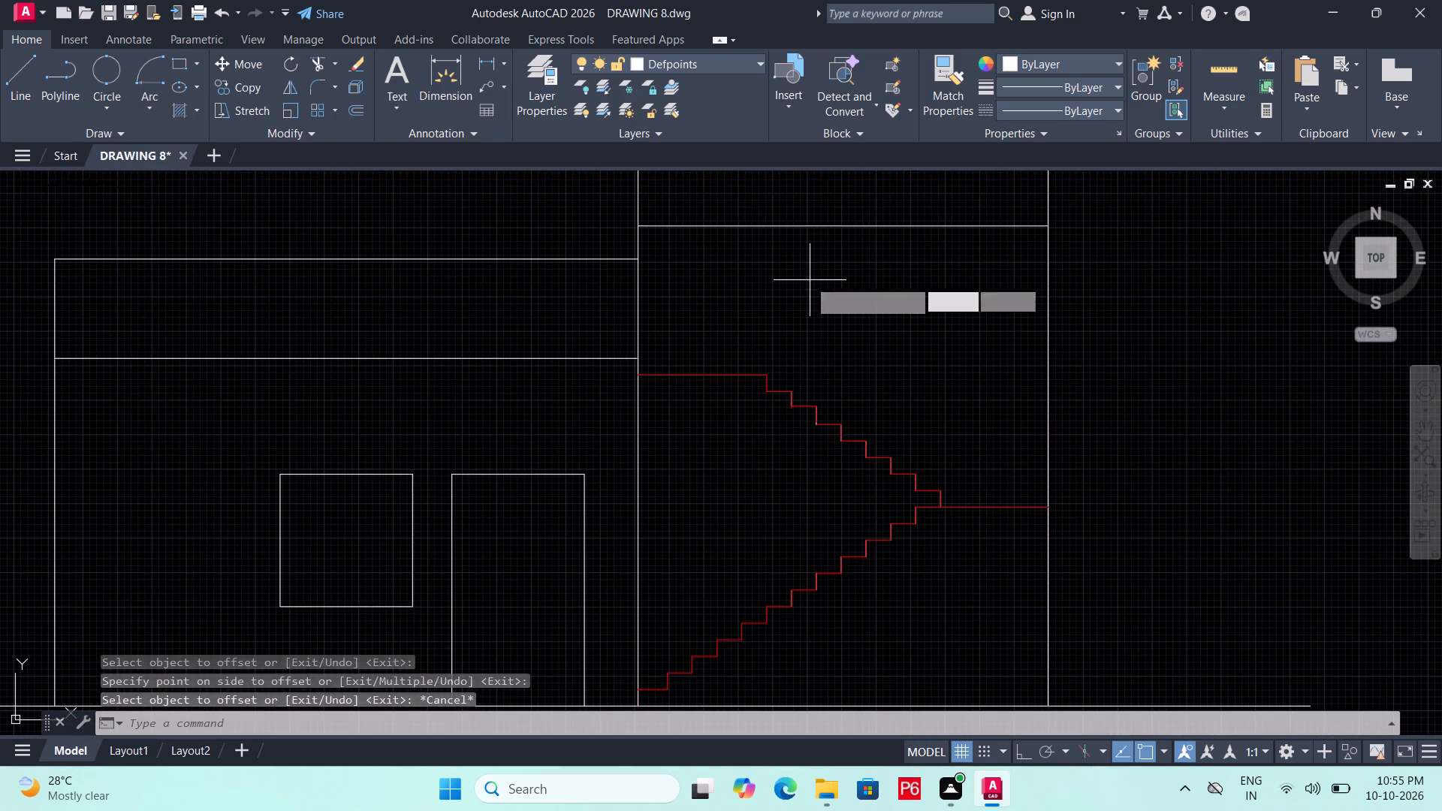
click(744, 227)
middle_drag(768, 547, 759, 334)
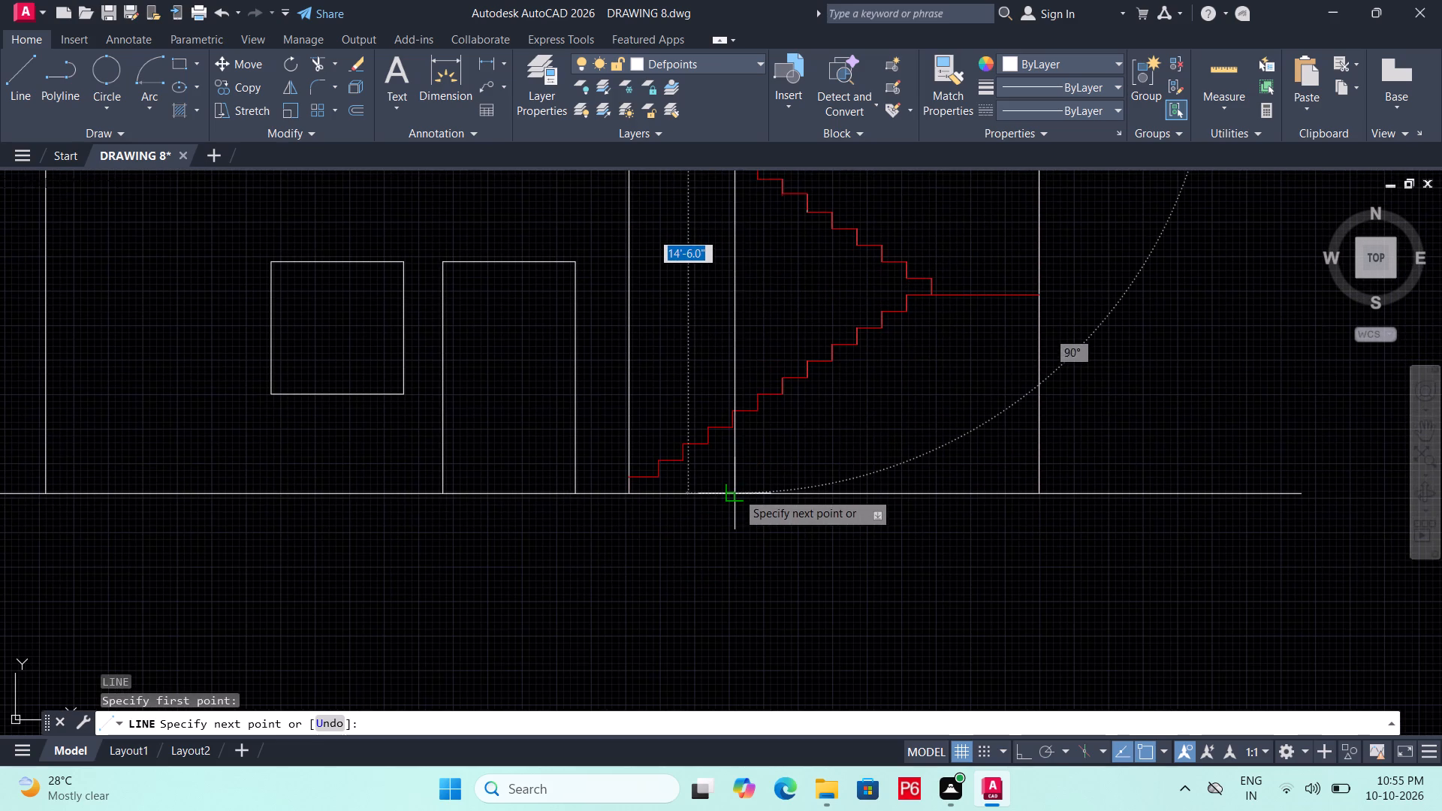
click(734, 489)
middle_drag(865, 450, 853, 595)
key(Escape)
key(ctrl+s)
key(ctrl+s)
Draw a second vertical line near the stair tower's right wall, from the offset line down to the ground line.
middle_drag(893, 574, 871, 757)
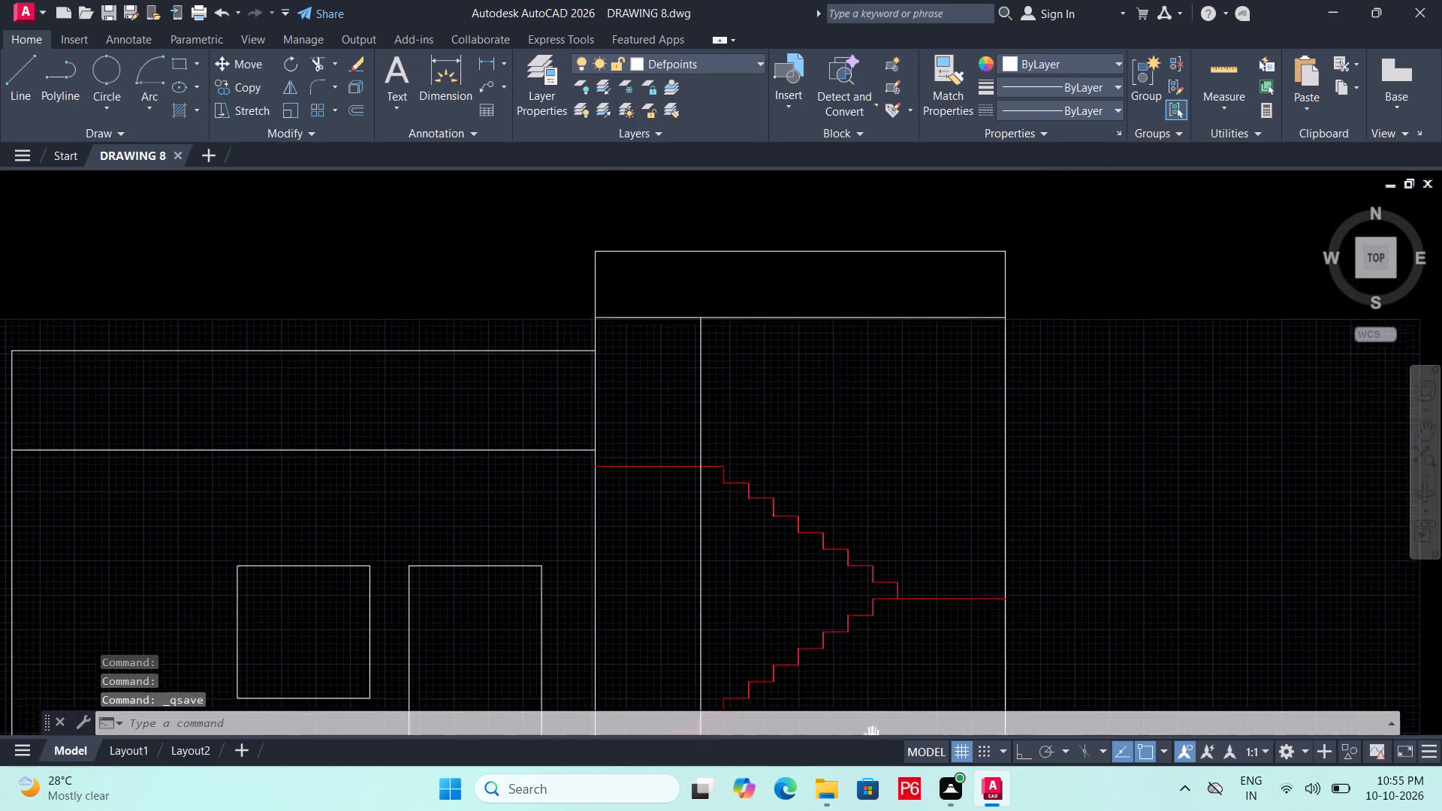
middle_drag(871, 757, 881, 683)
key(l)
key(space)
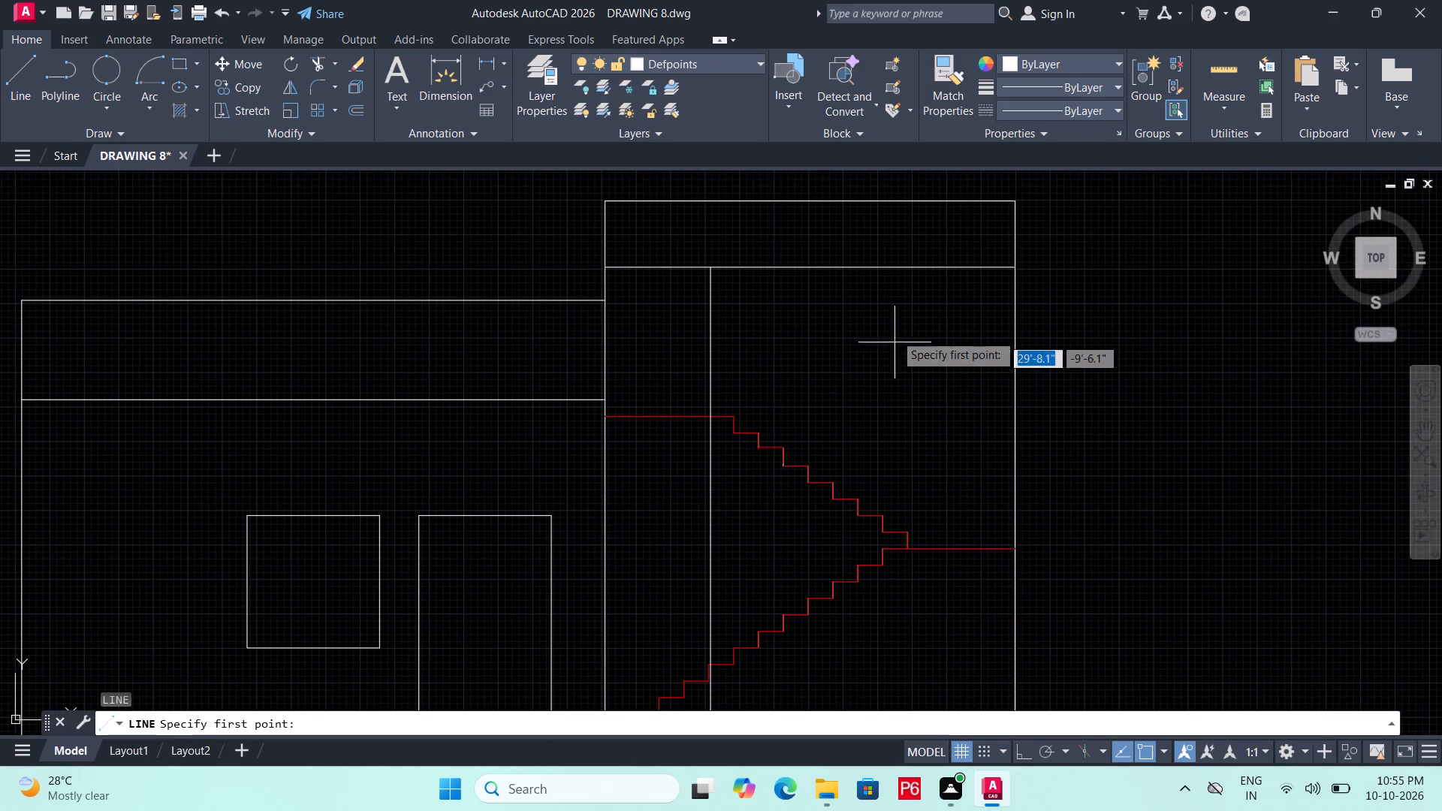
drag(904, 270, 904, 278)
middle_drag(916, 553, 916, 506)
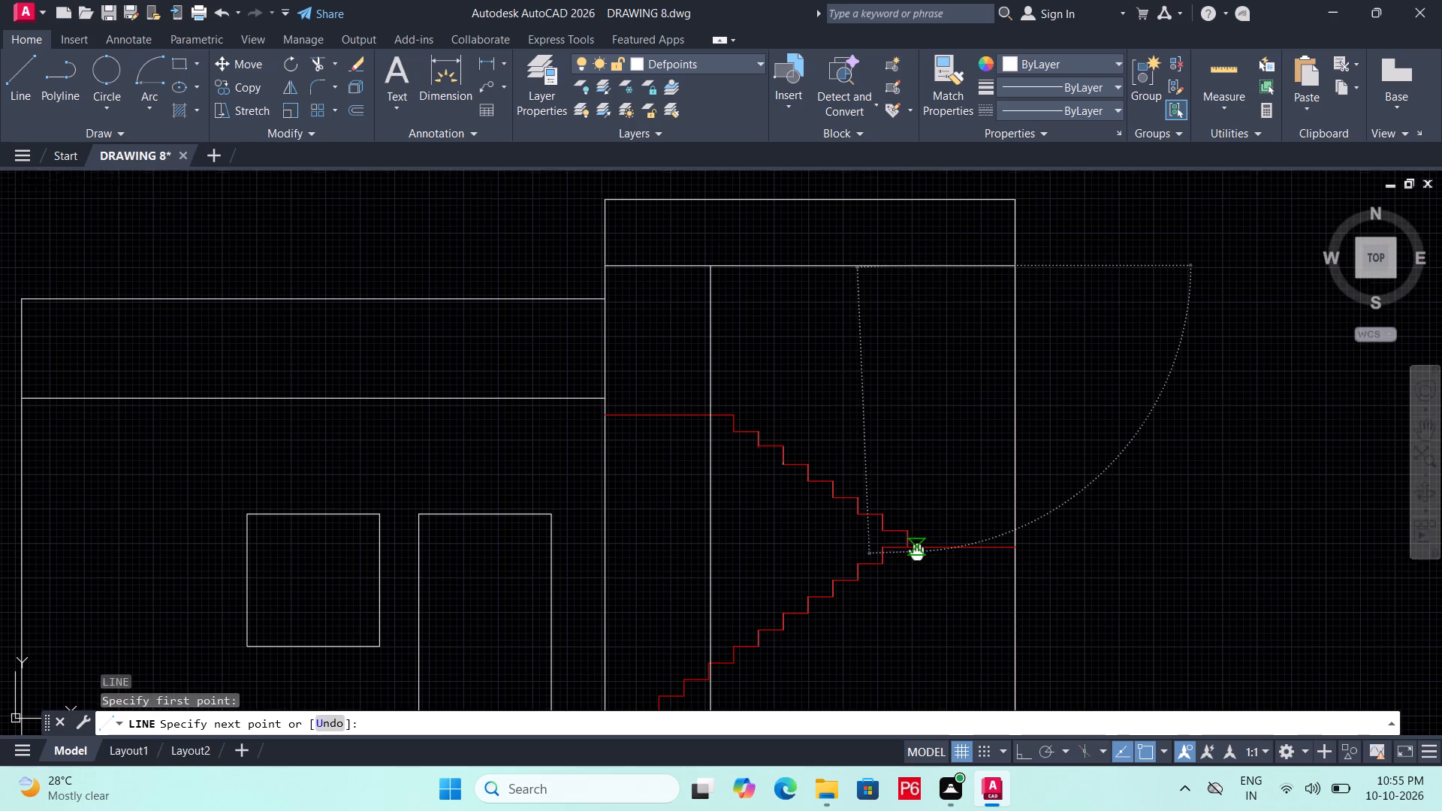
middle_drag(916, 506, 900, 387)
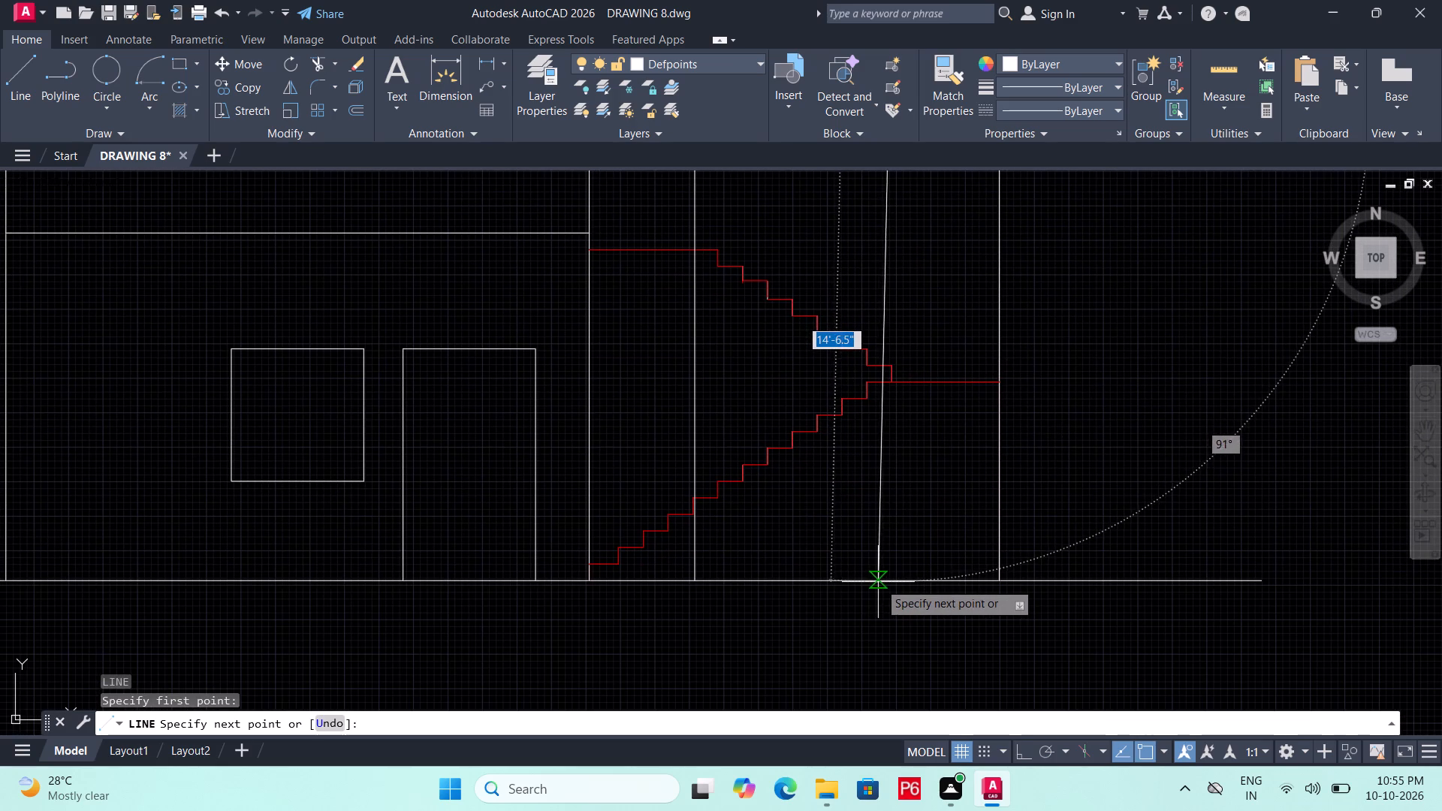
double_click(888, 582)
middle_drag(888, 582, 901, 674)
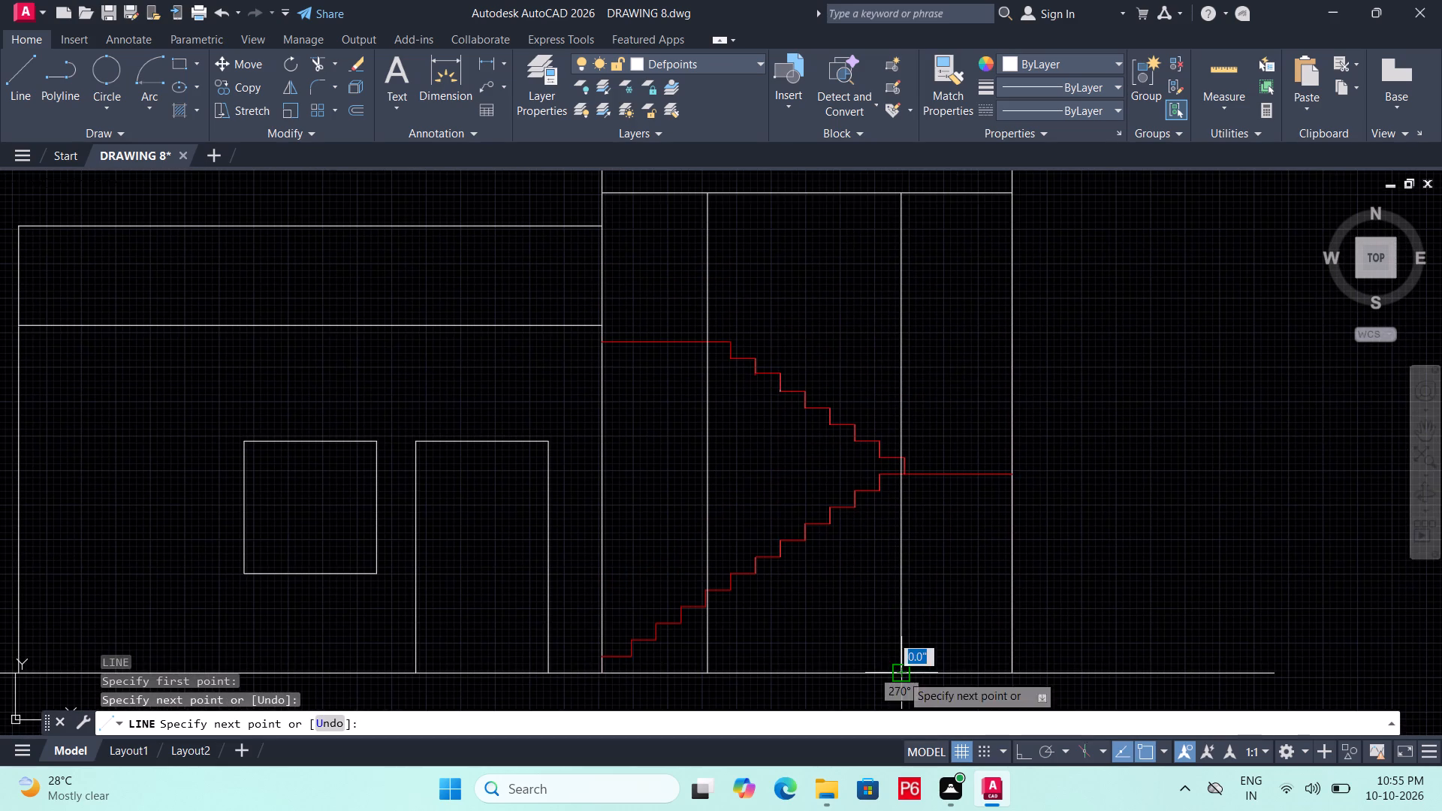
key(Escape)
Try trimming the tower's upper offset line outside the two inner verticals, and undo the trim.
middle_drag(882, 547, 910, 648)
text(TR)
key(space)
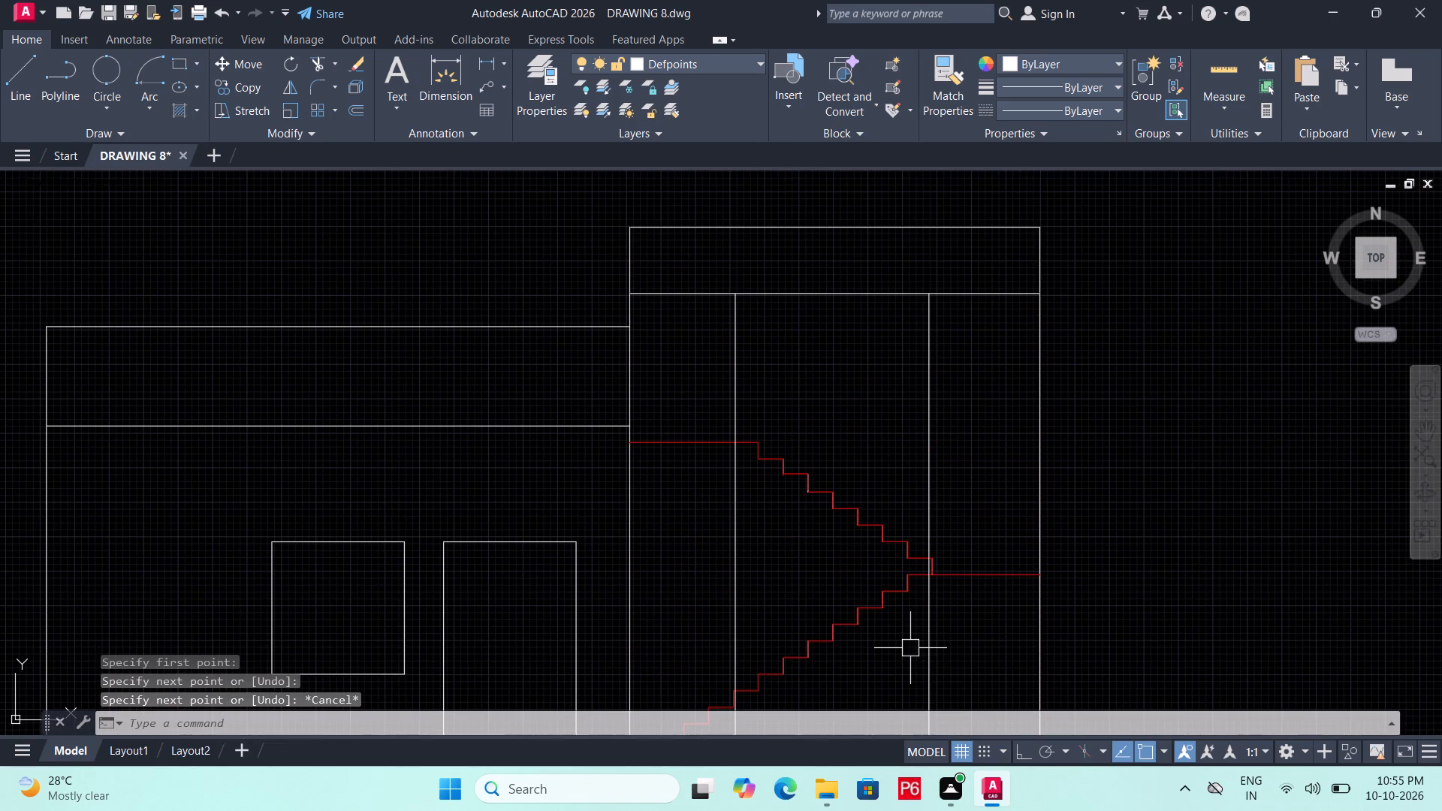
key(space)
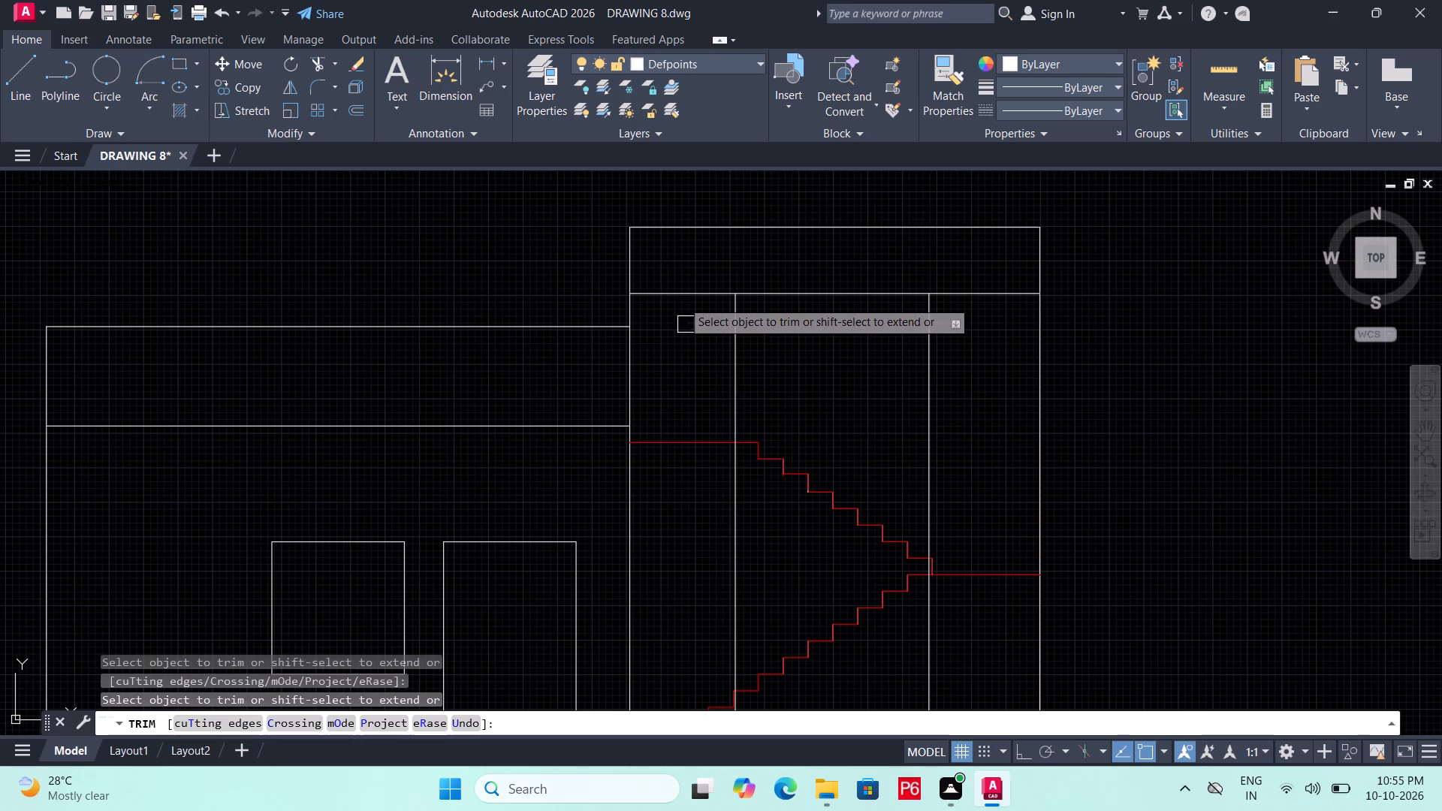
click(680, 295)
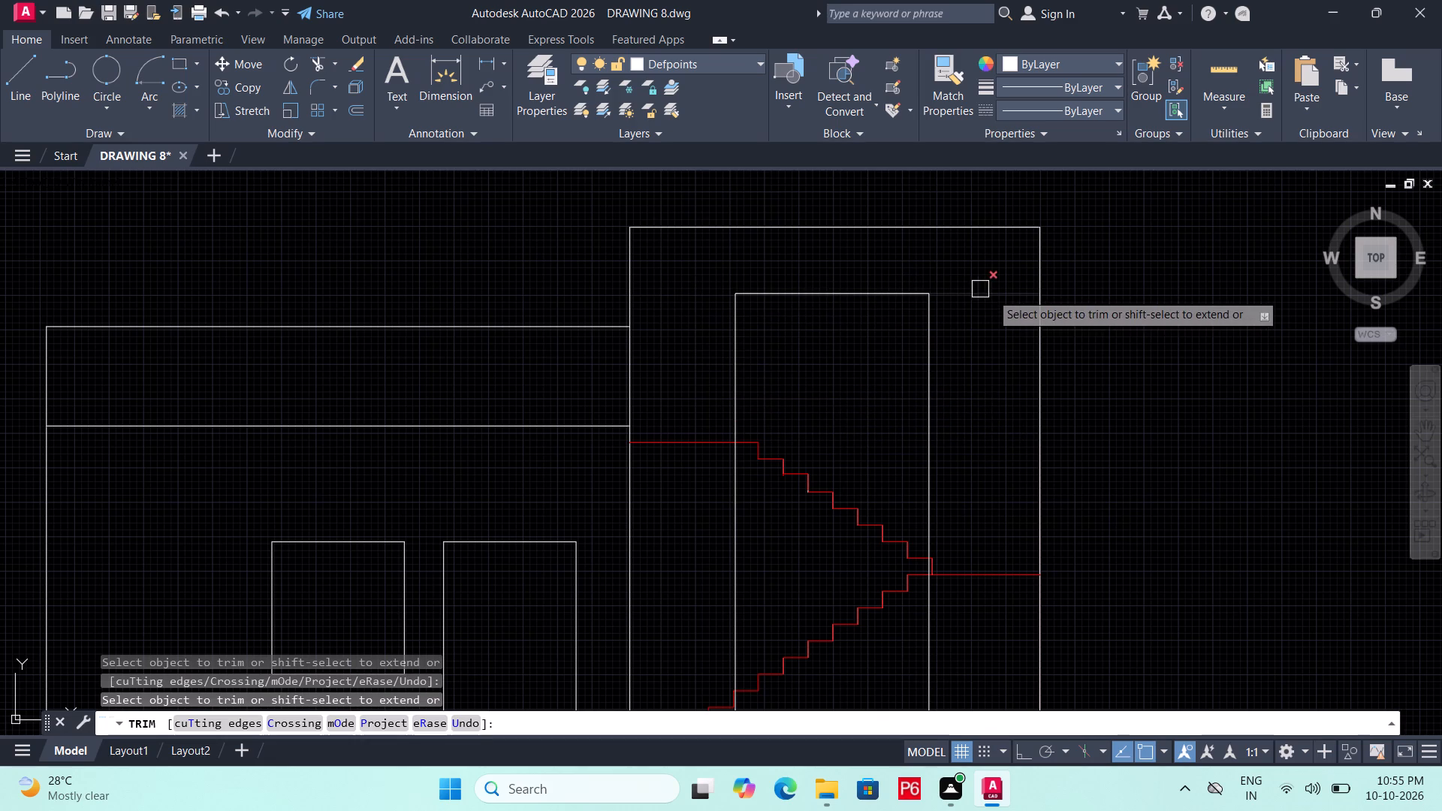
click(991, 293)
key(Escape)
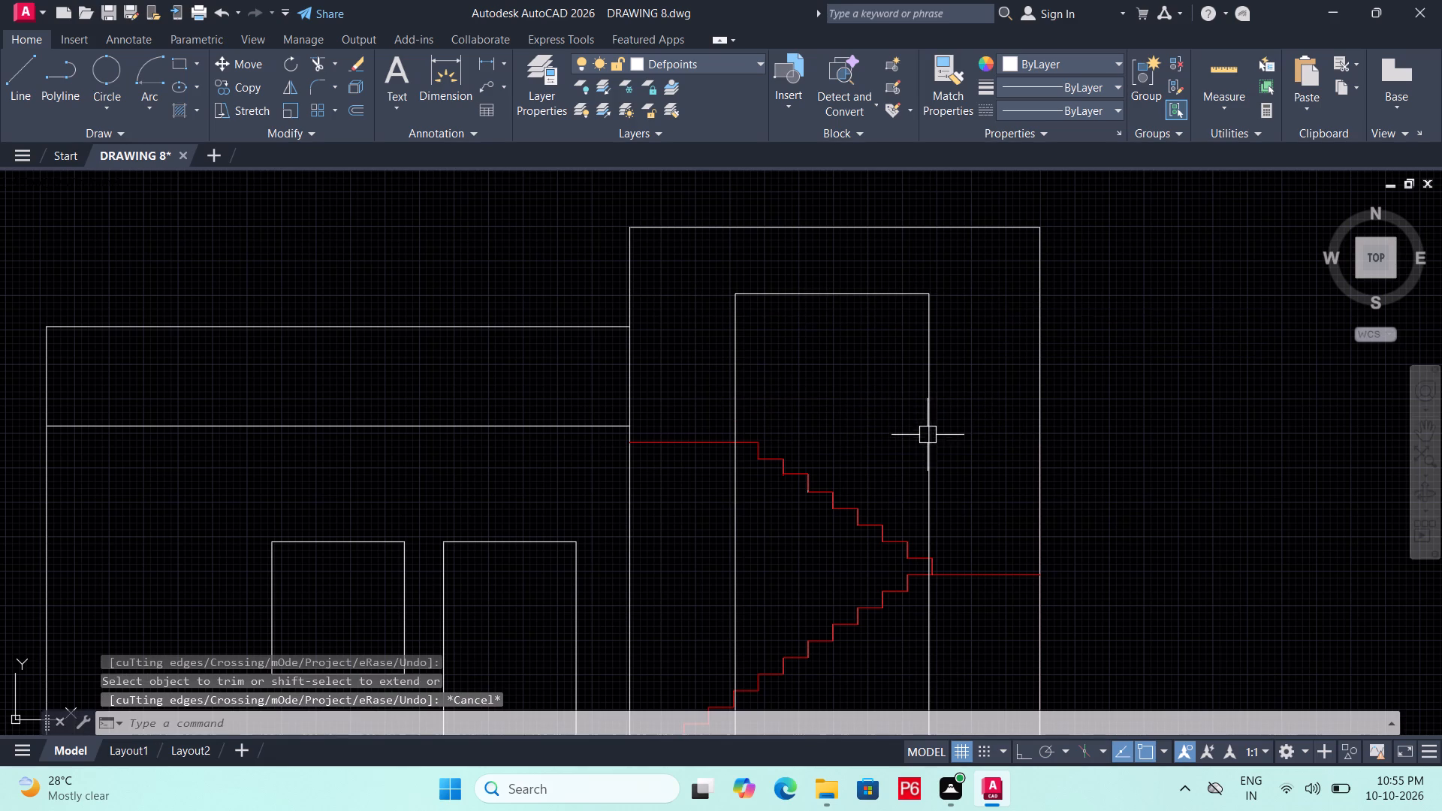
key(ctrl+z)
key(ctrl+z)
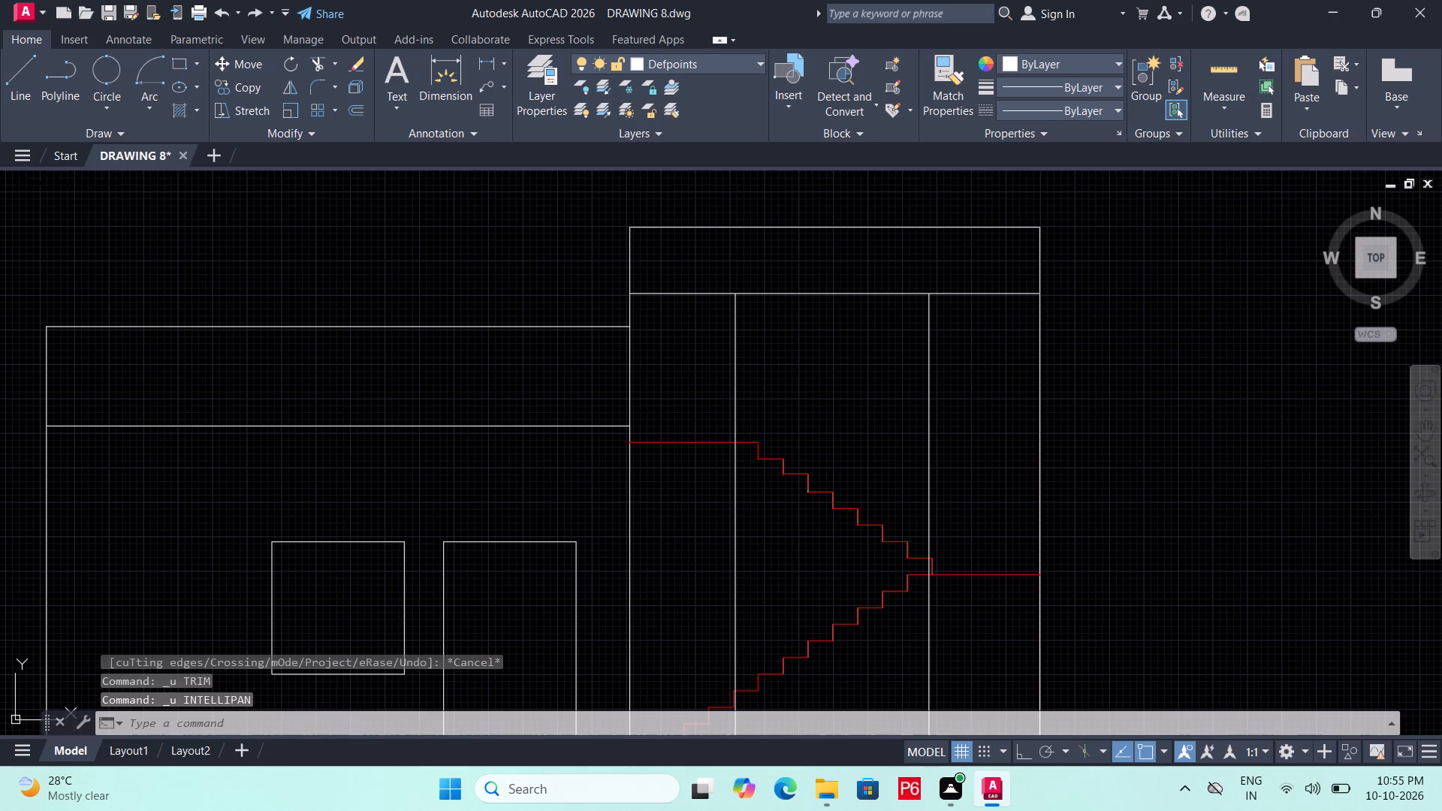
Save the drawing.
scroll(945, 481, down, 1)
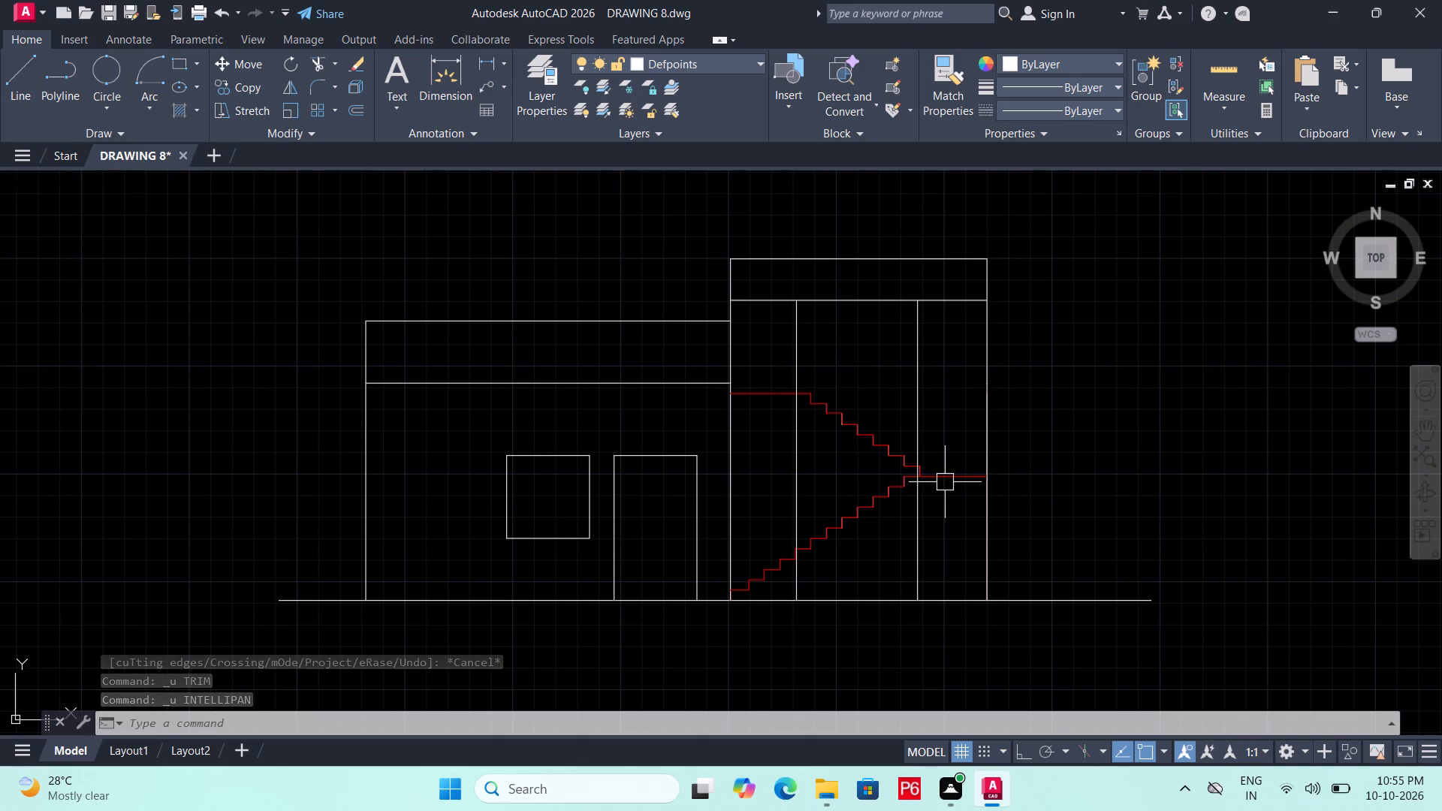
key(ctrl+s)
key(ctrl+s)
key(ctrl+s)
key(ctrl+s)
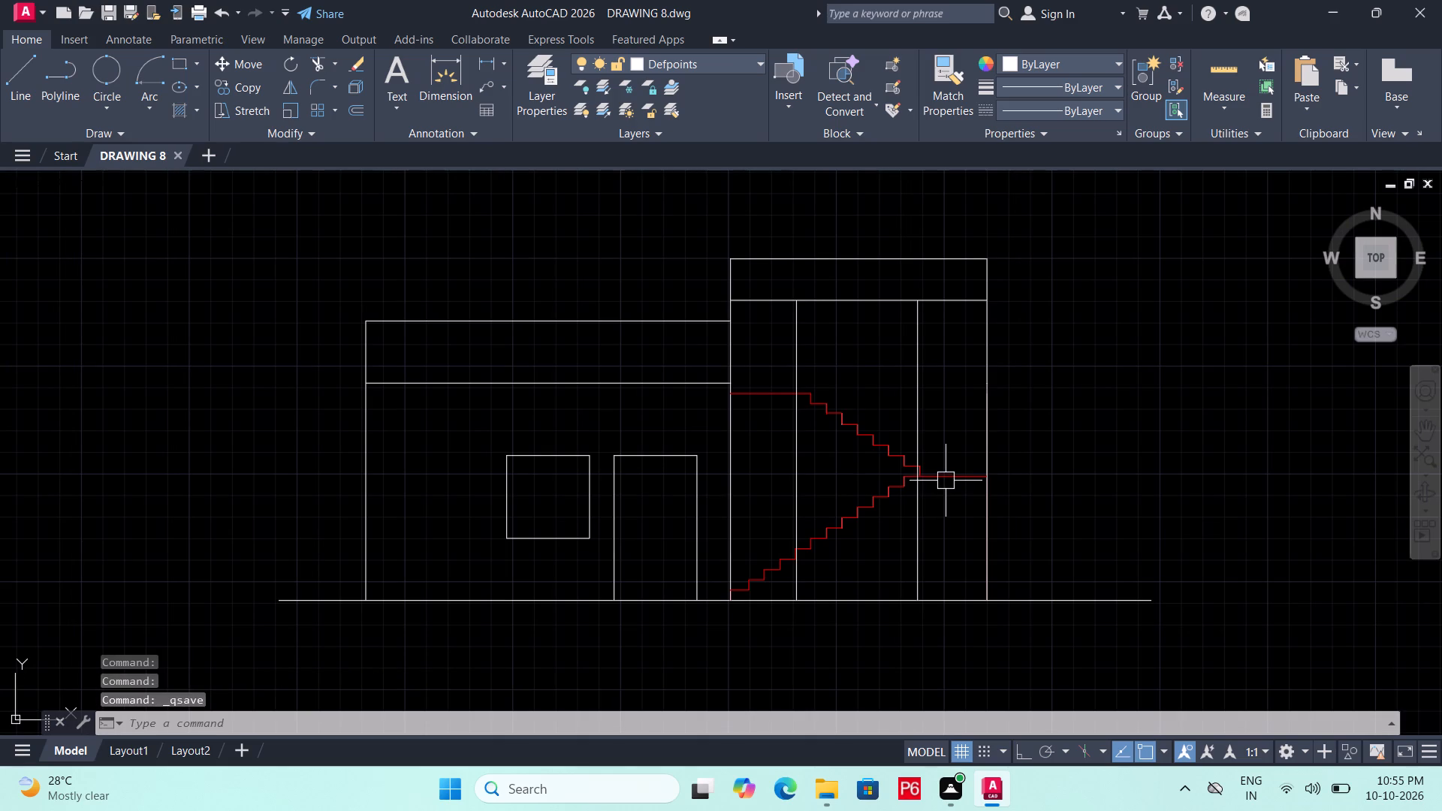
Offset the front elevation's ground line 1' upward.
scroll(849, 560, up, 1)
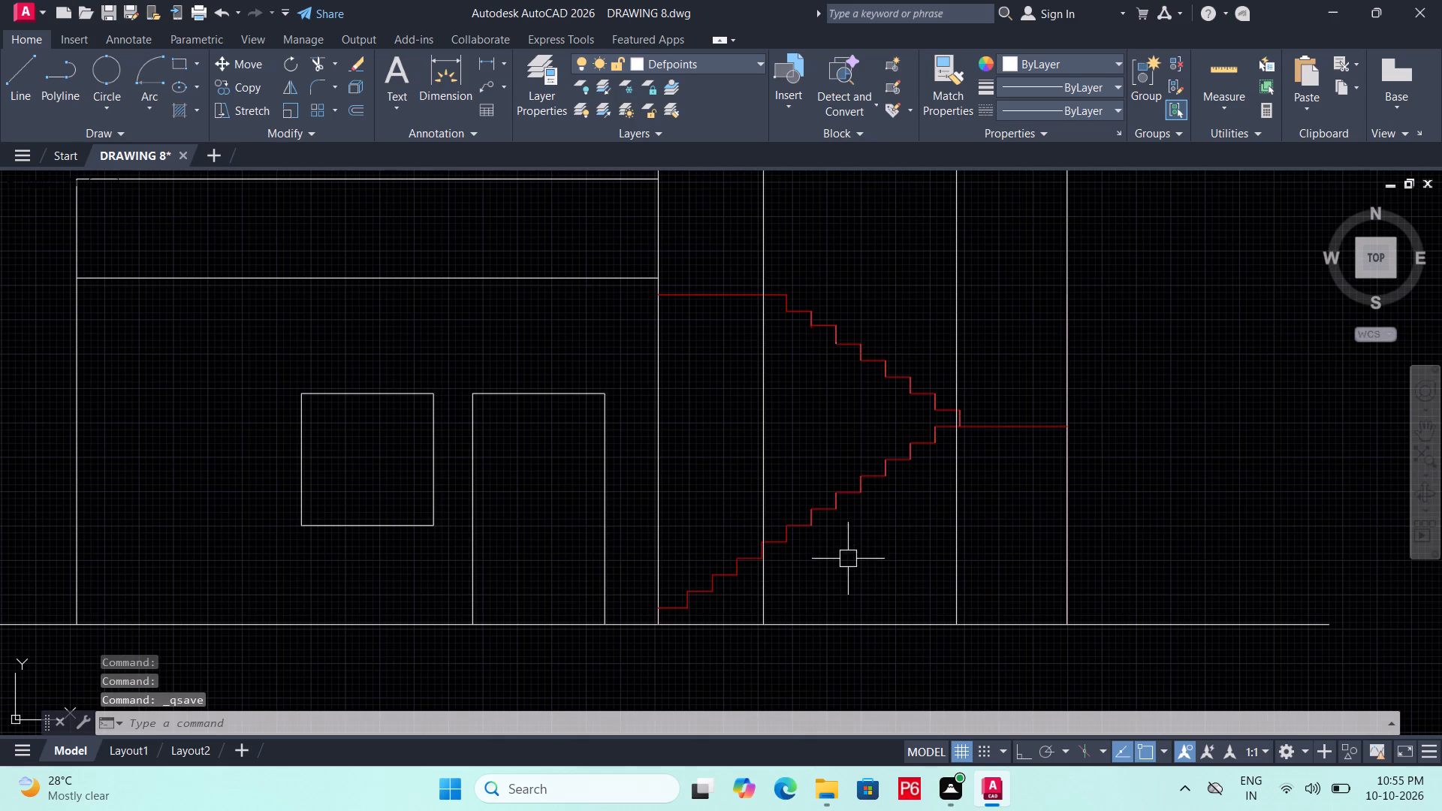
middle_drag(865, 505, 872, 640)
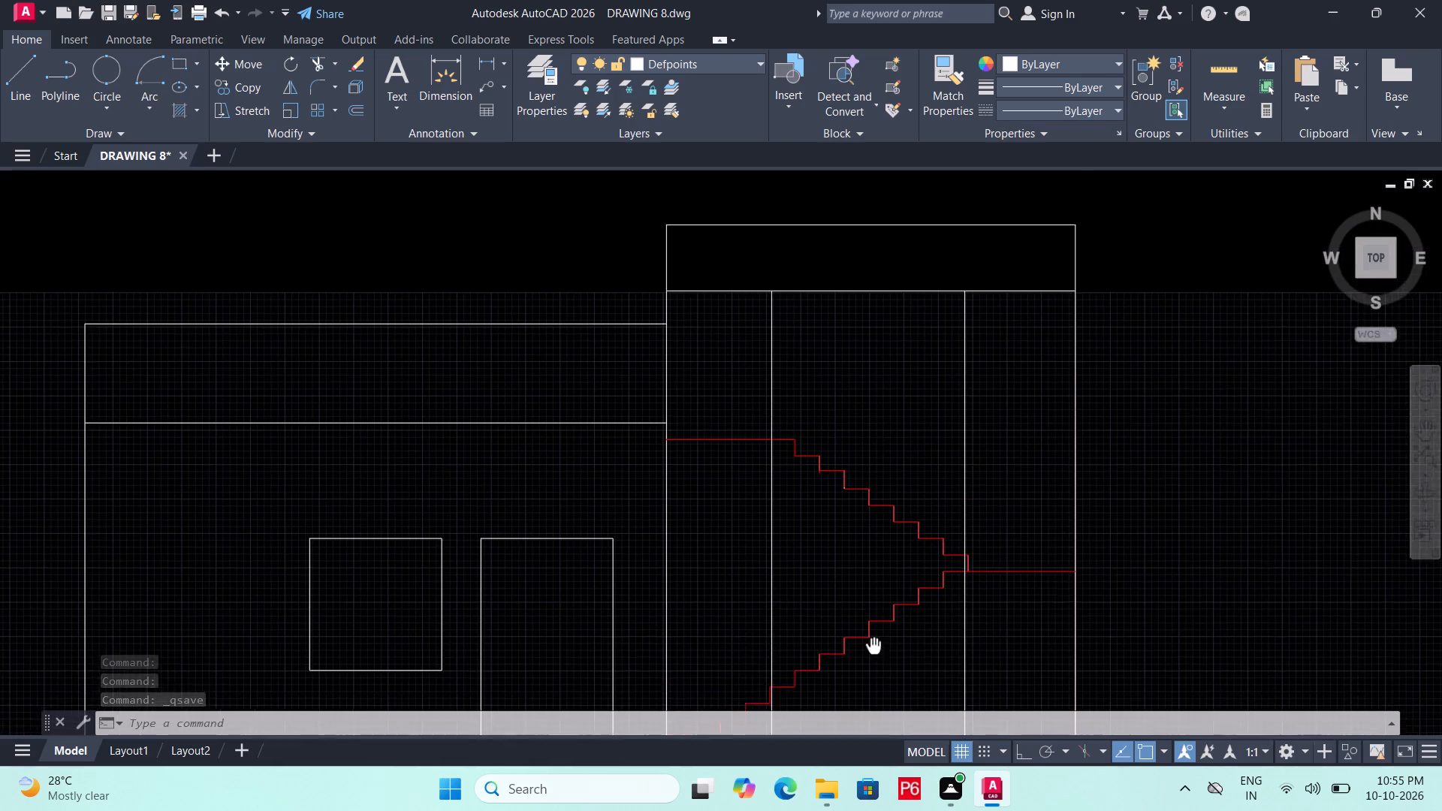
middle_drag(872, 640, 867, 523)
text(O)
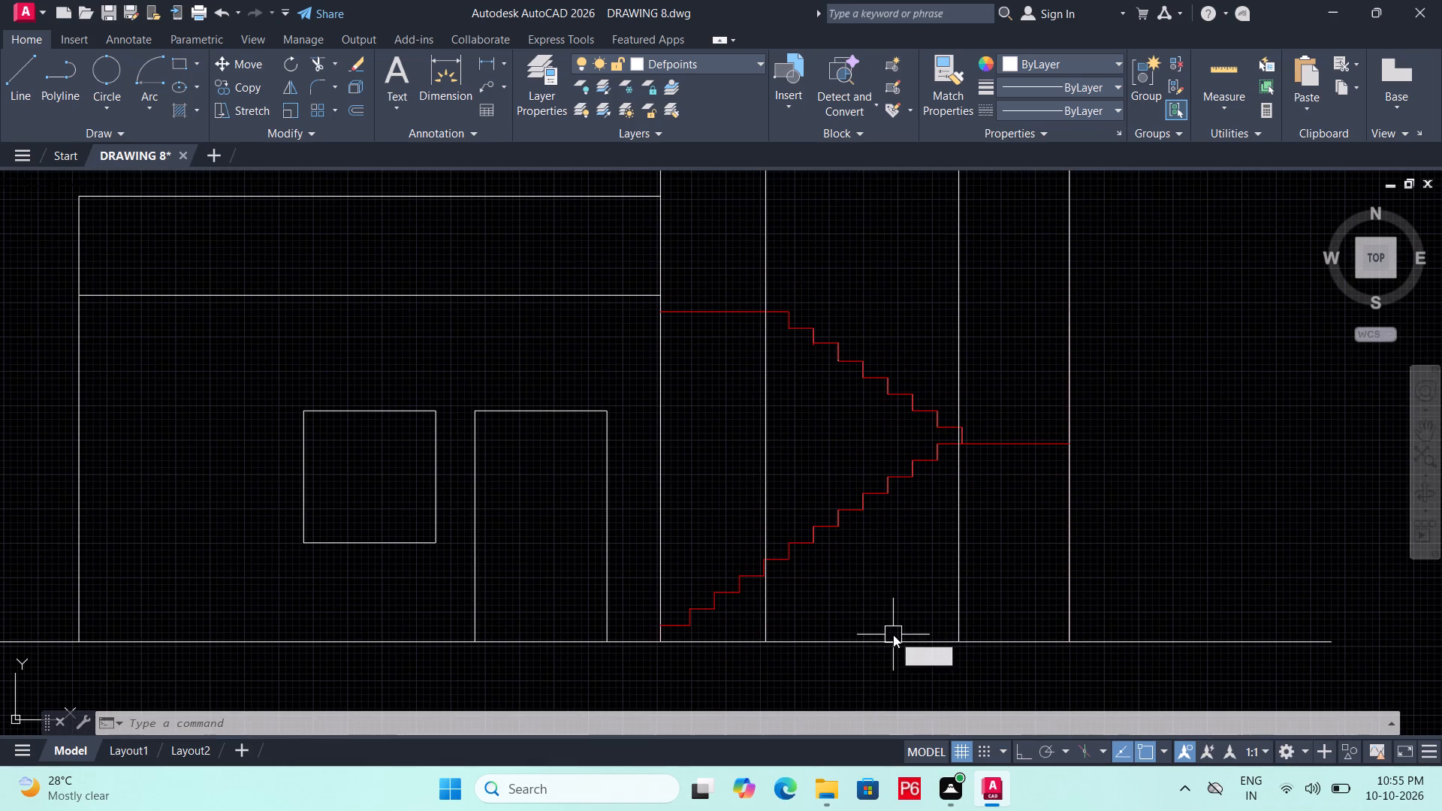
key(space)
text(1')
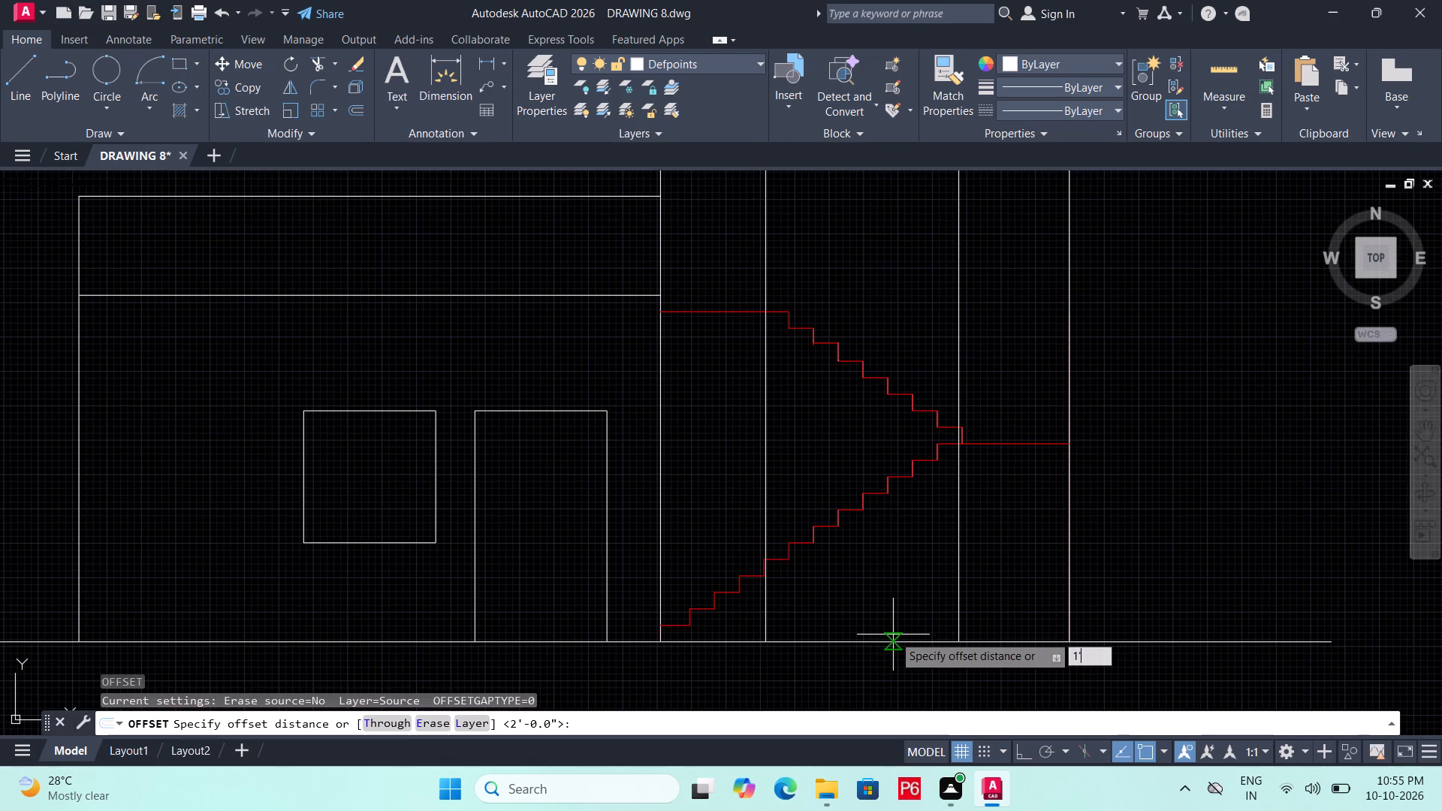
key(Return)
click(894, 639)
click(905, 580)
key(Escape)
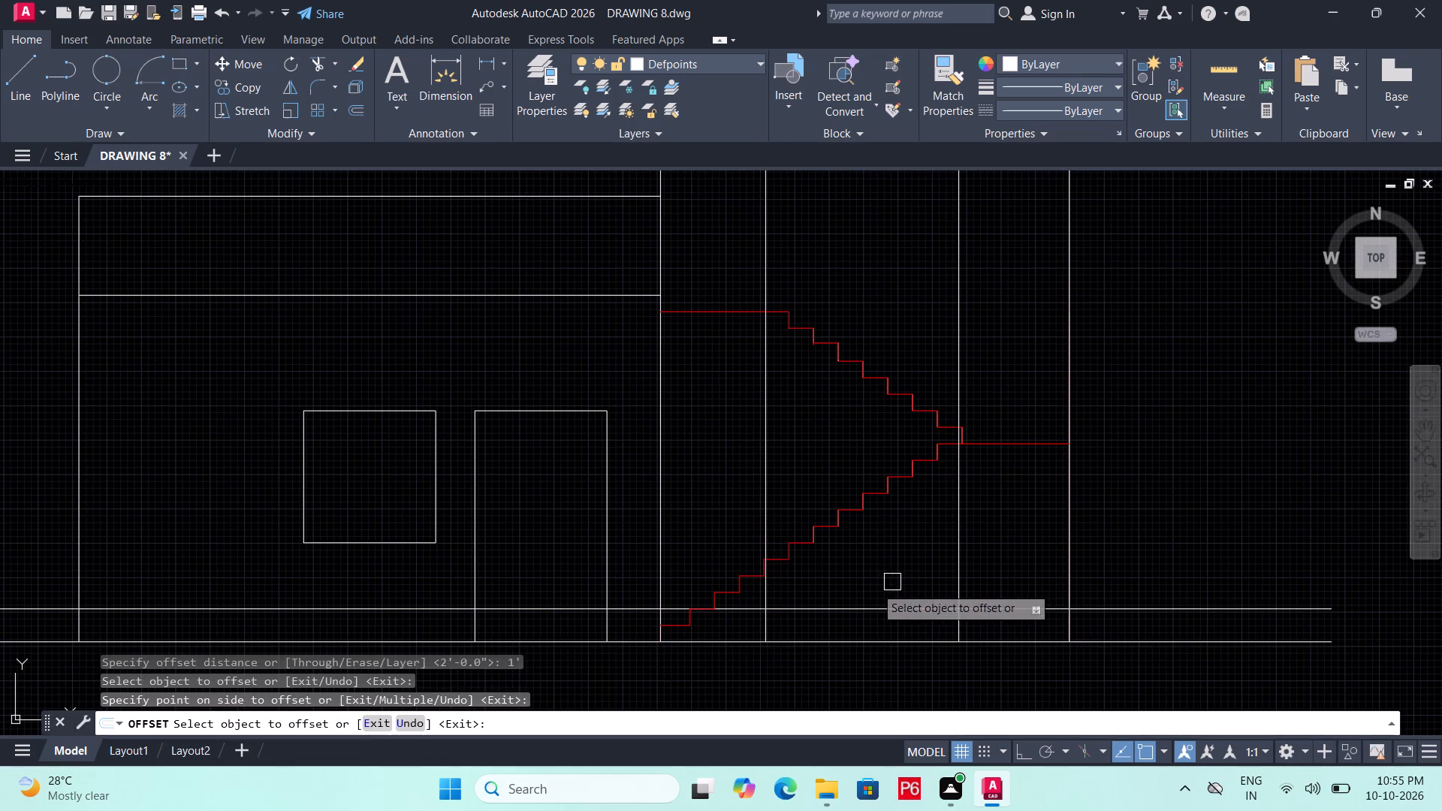
Shorten both ends of the line 1' above ground so it spans only between the stair tower's outer walls; save the drawing.
middle_drag(824, 605, 953, 500)
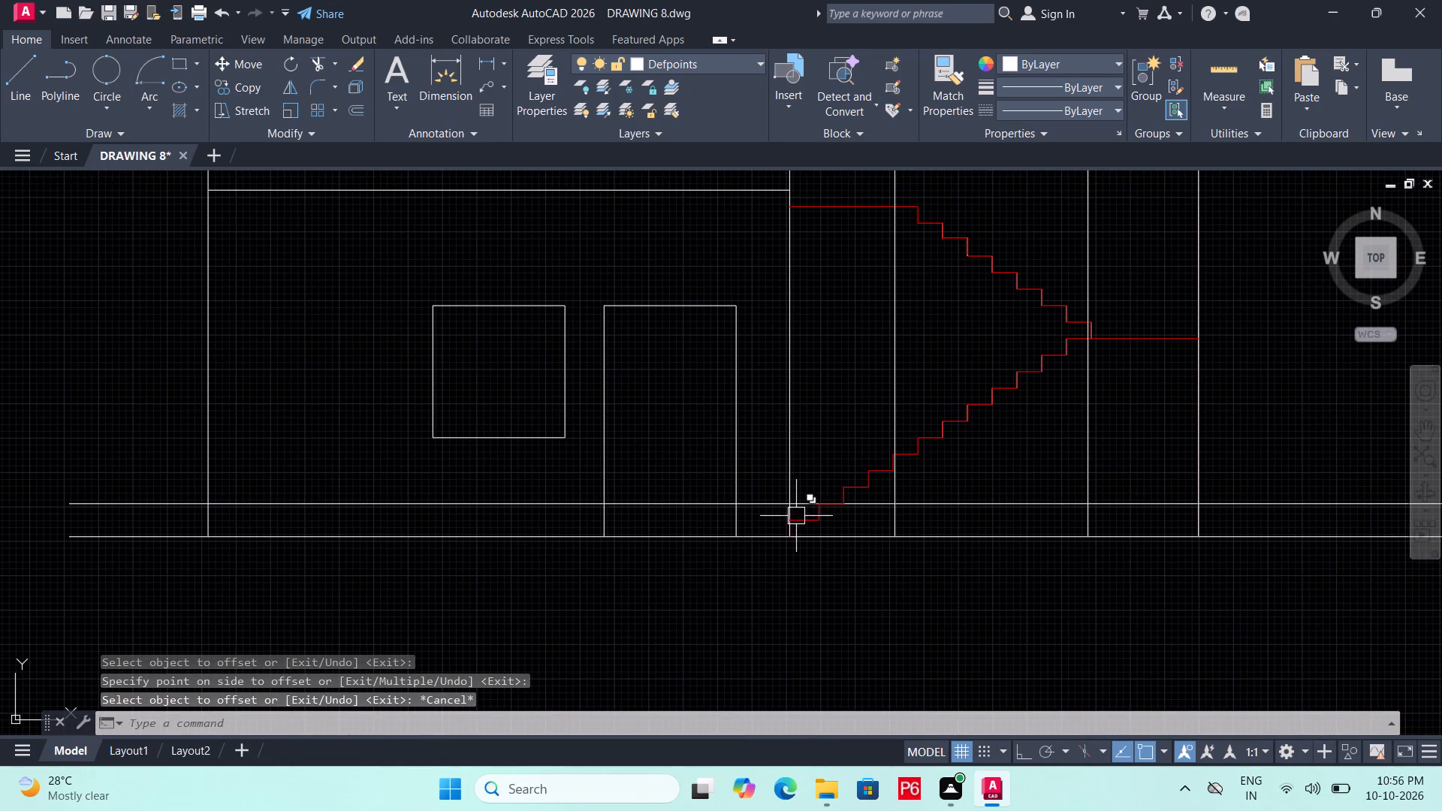
click(767, 505)
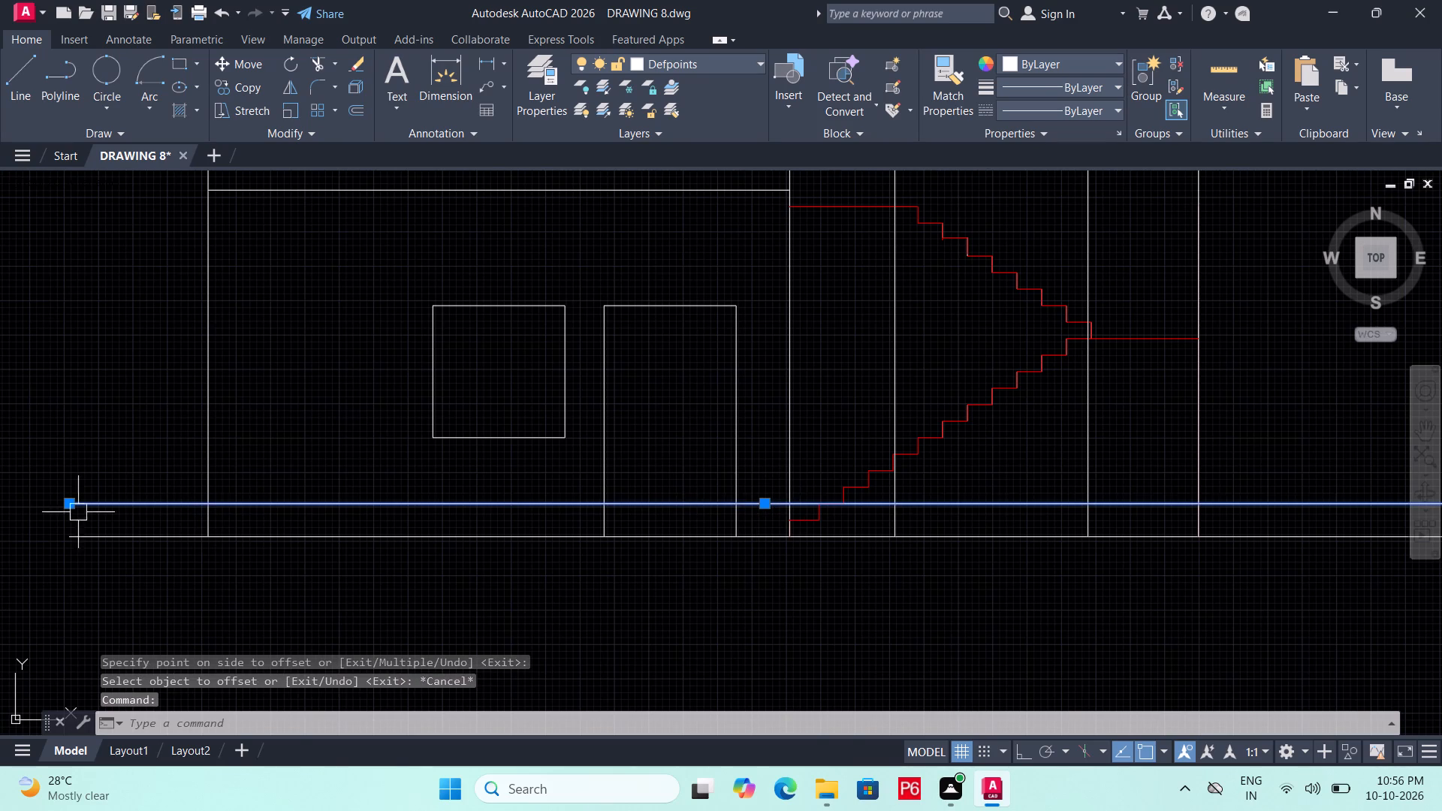
click(71, 505)
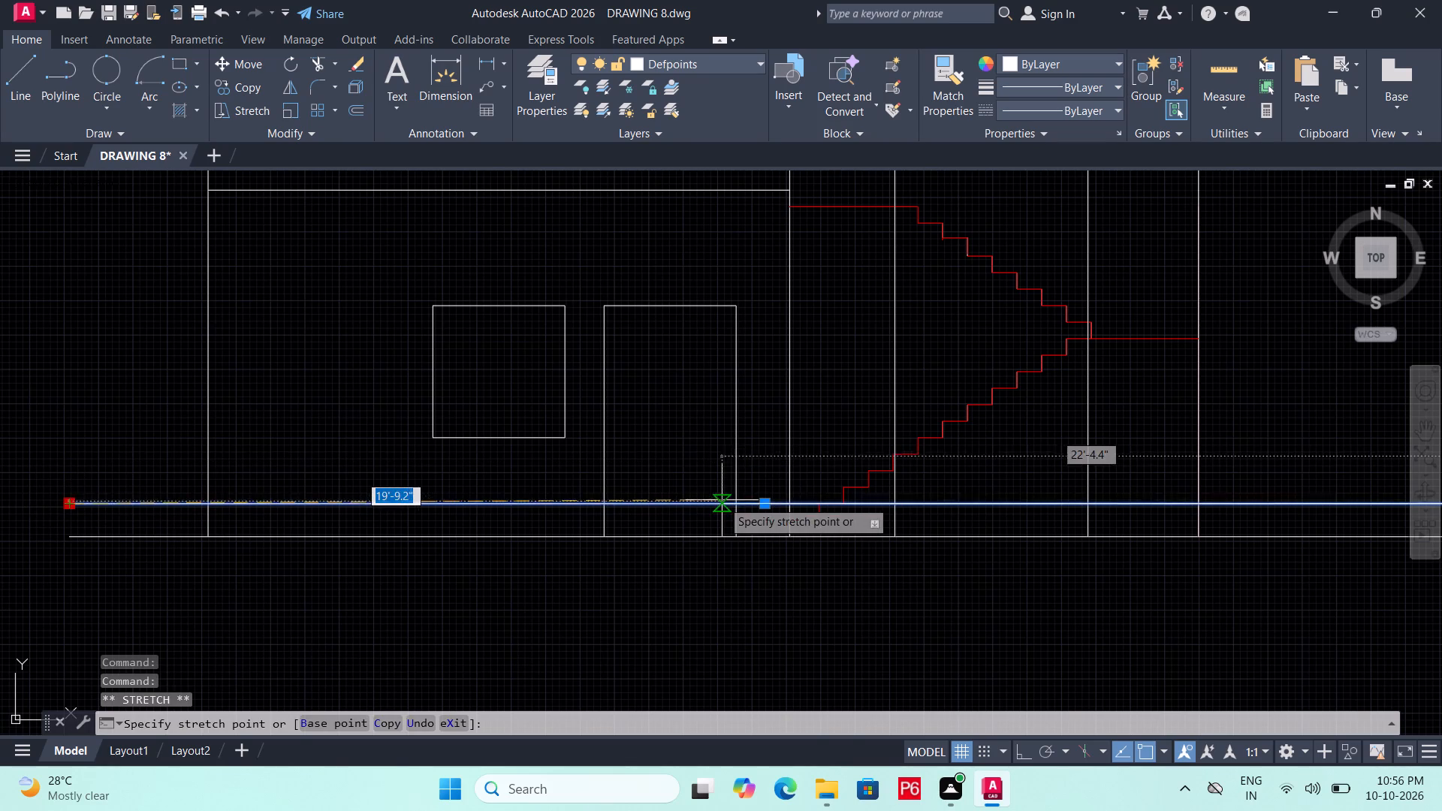
click(789, 499)
middle_drag(972, 501, 970, 503)
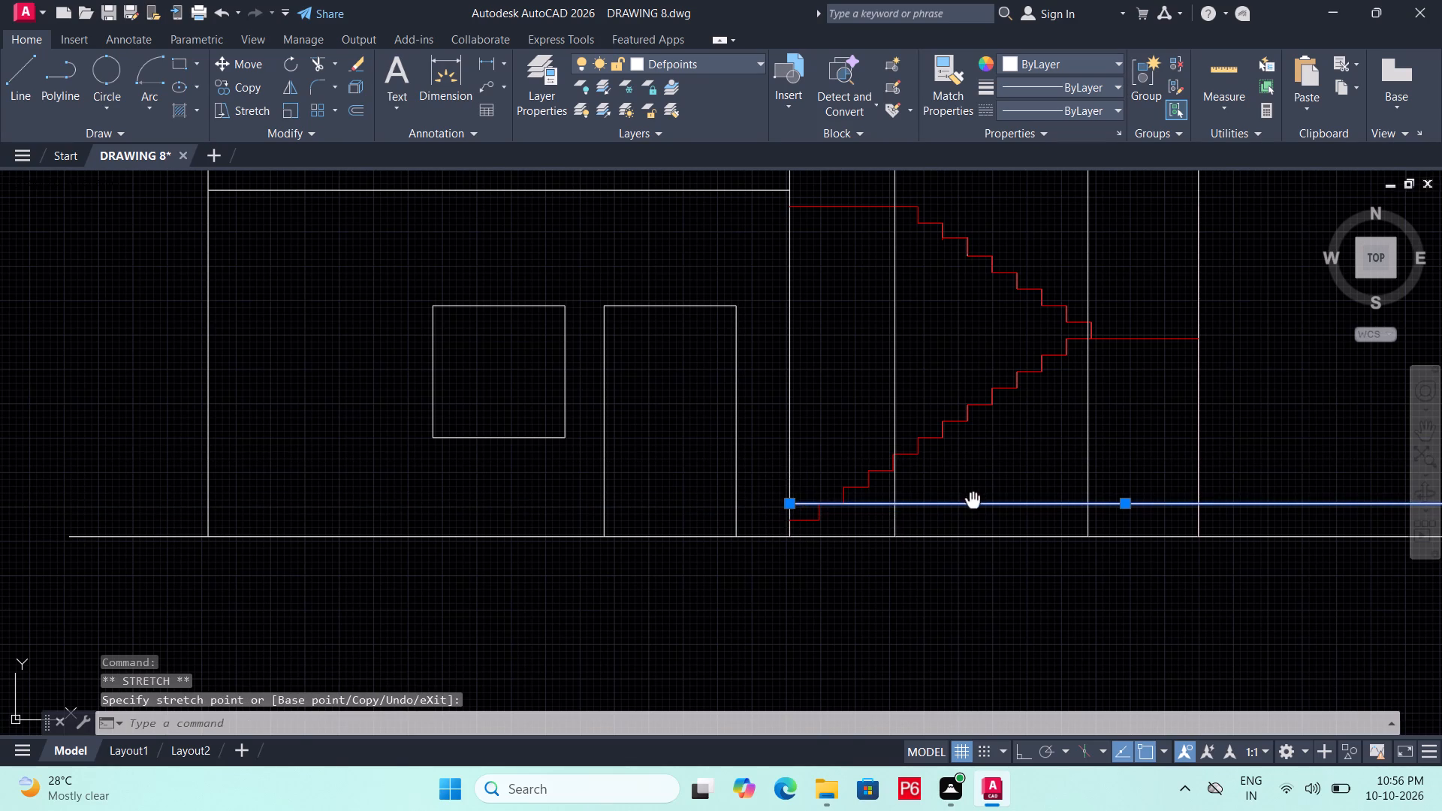
middle_drag(970, 503, 650, 538)
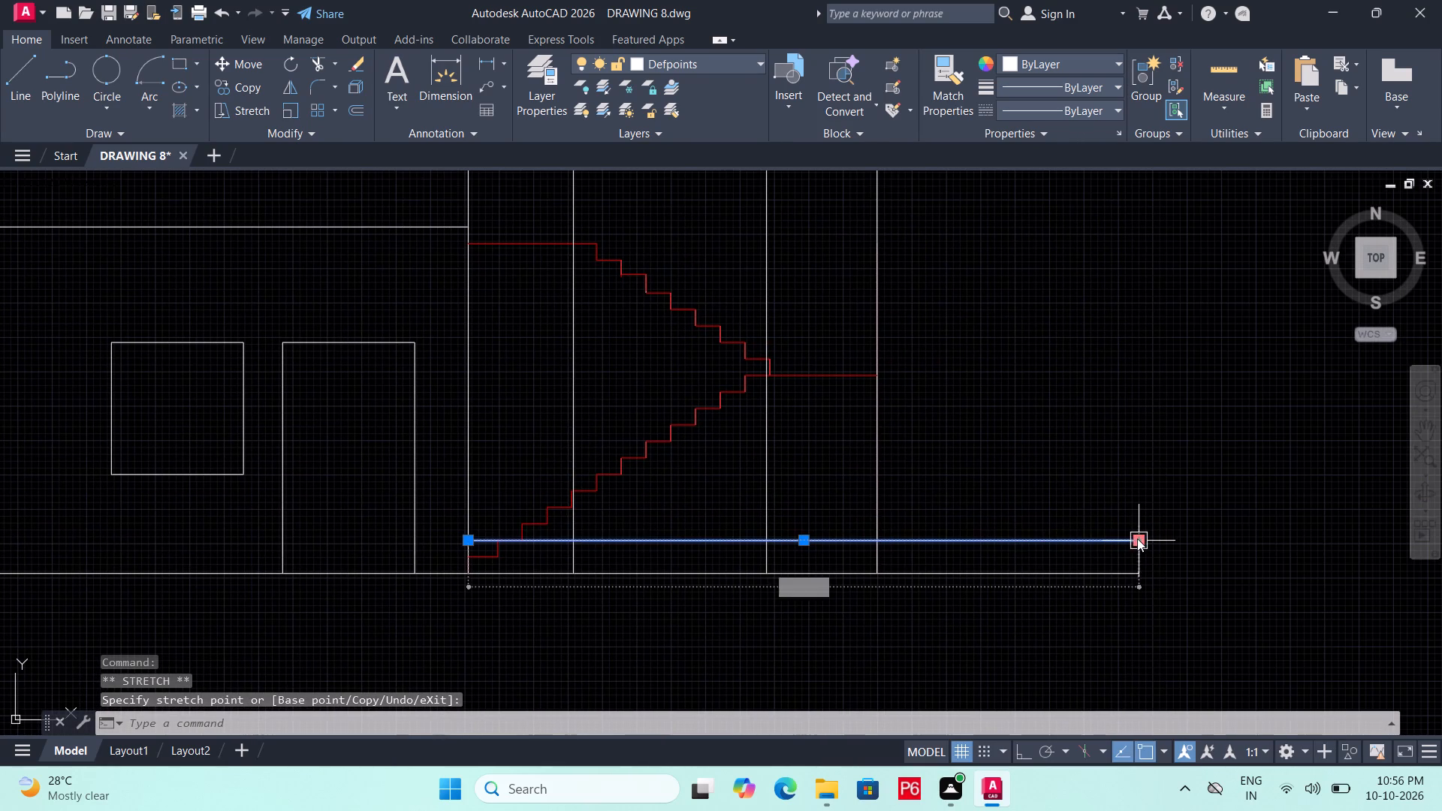
click(1137, 538)
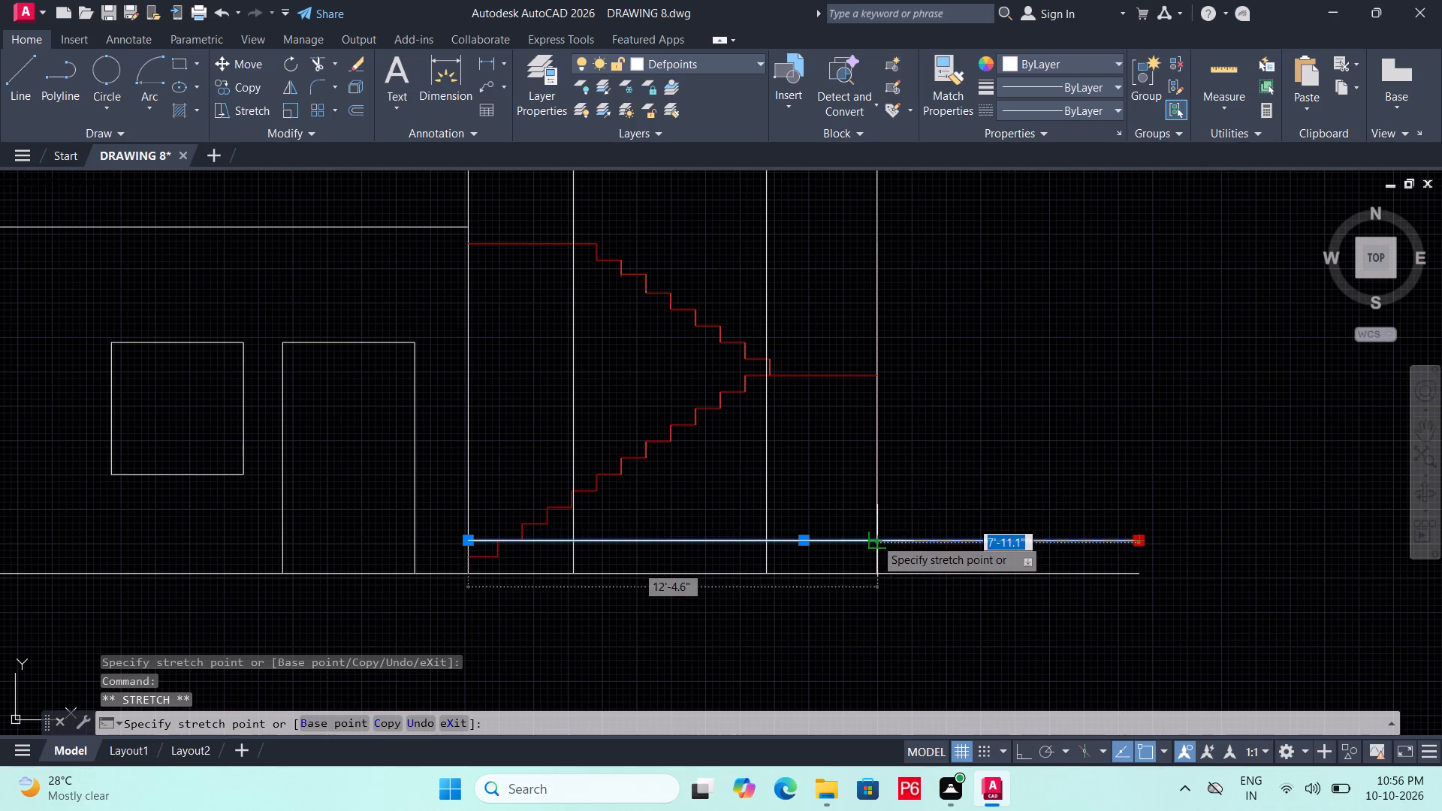
click(875, 538)
middle_drag(932, 568, 1039, 571)
key(Escape)
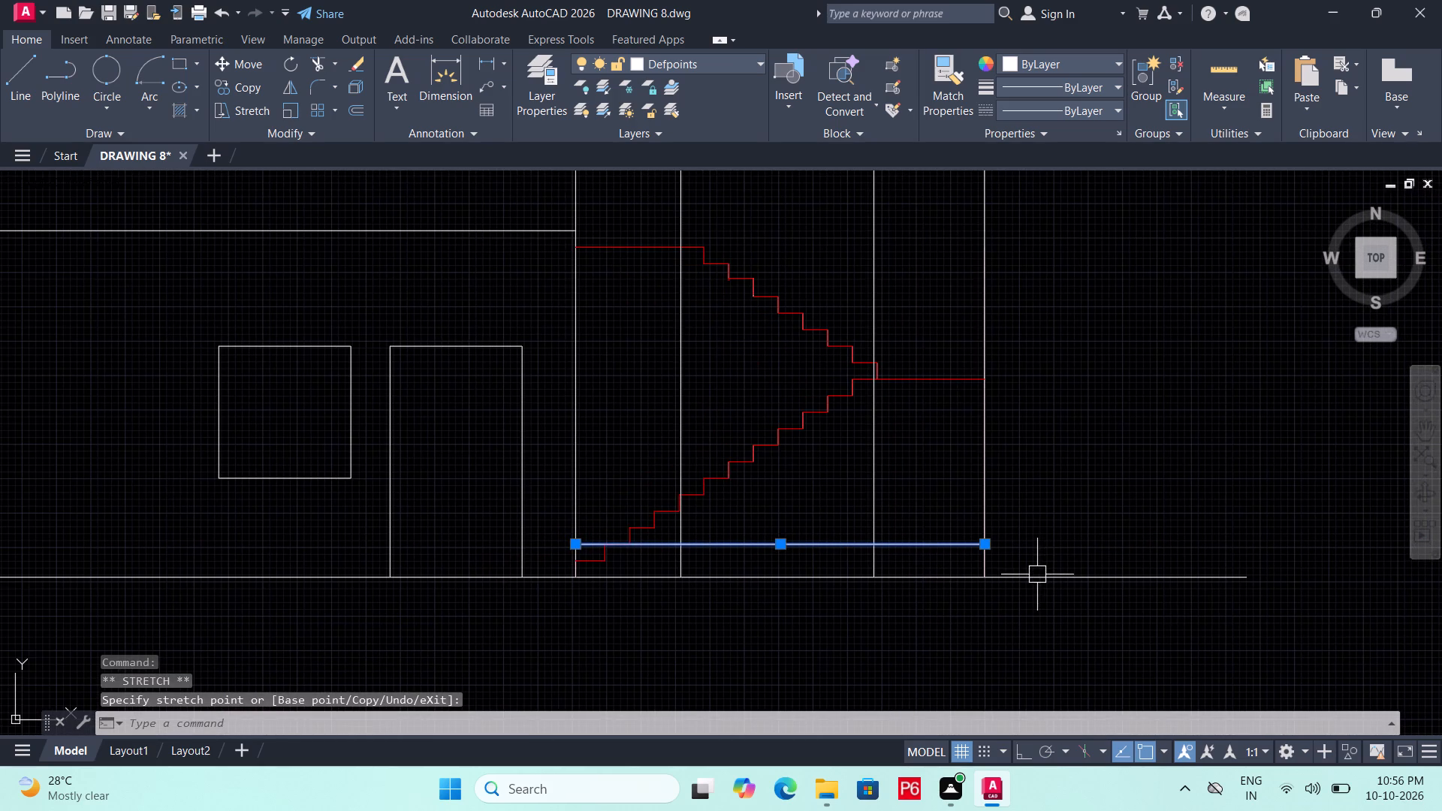
key(ctrl+s)
key(ctrl+s)
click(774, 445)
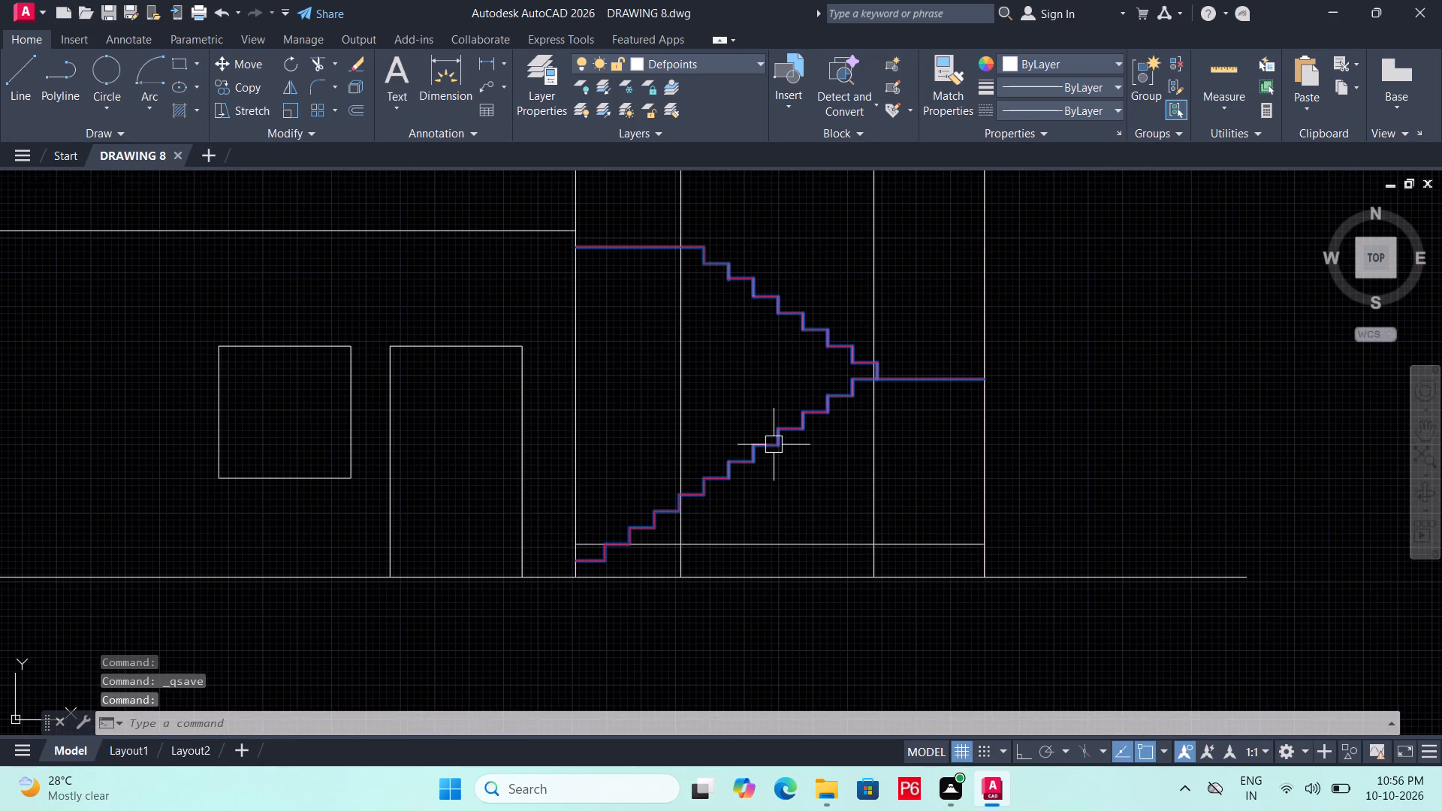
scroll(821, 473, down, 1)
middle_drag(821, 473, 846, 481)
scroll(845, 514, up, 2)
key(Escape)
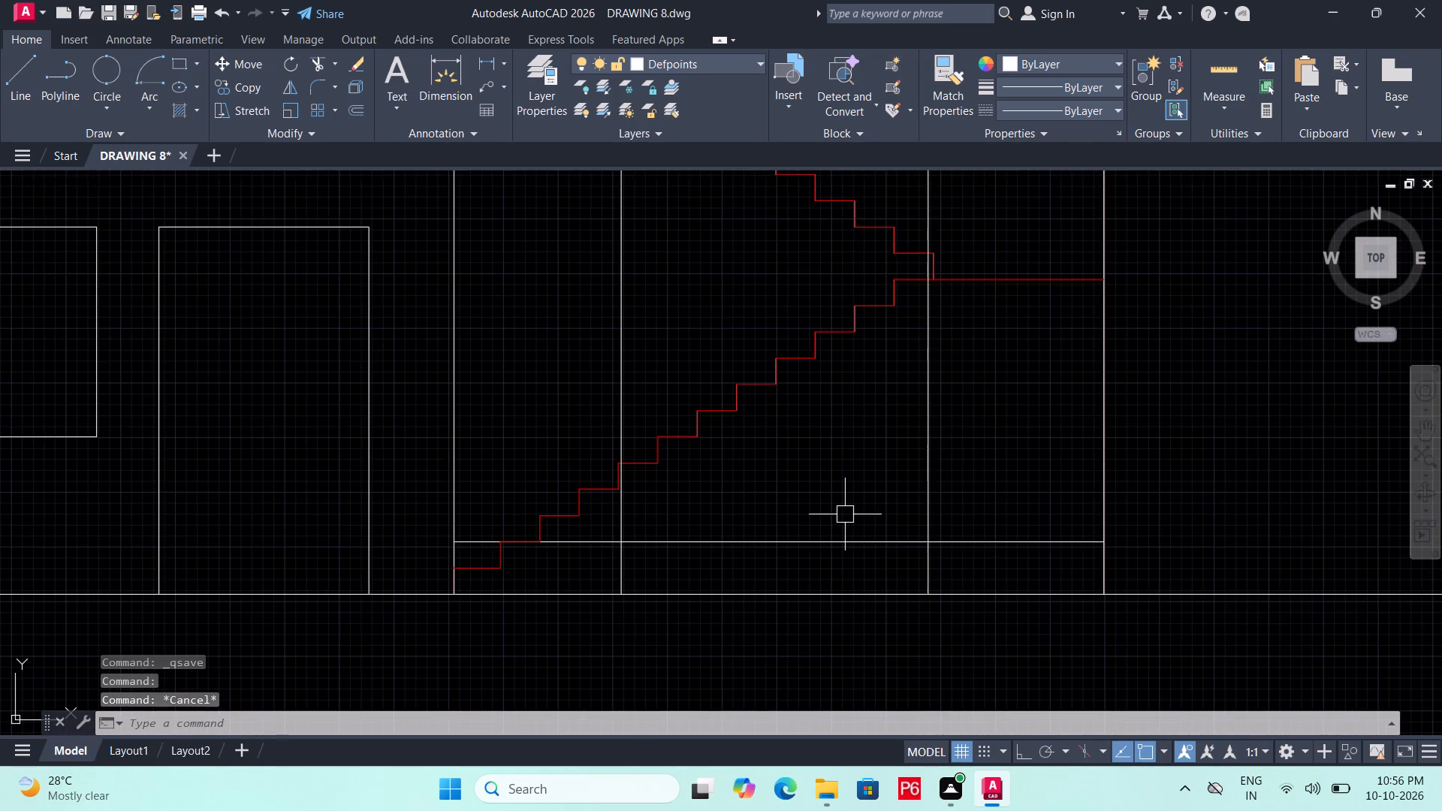
Trim the two inner vertical lines of the stair tower below the line 1' above ground; save the drawing.
text(TR)
key(space)
key(space)
click(930, 566)
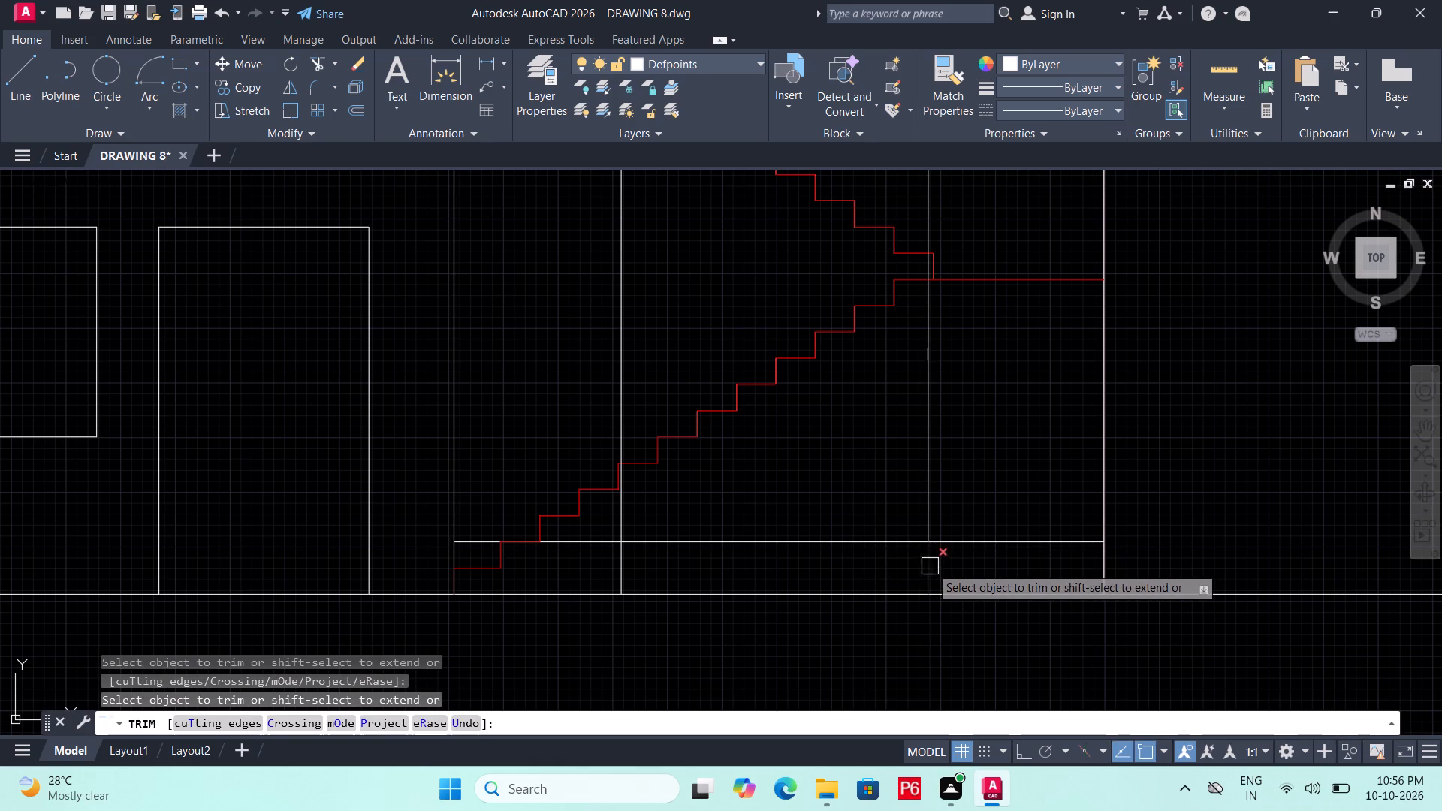
click(626, 567)
scroll(748, 583, down, 1)
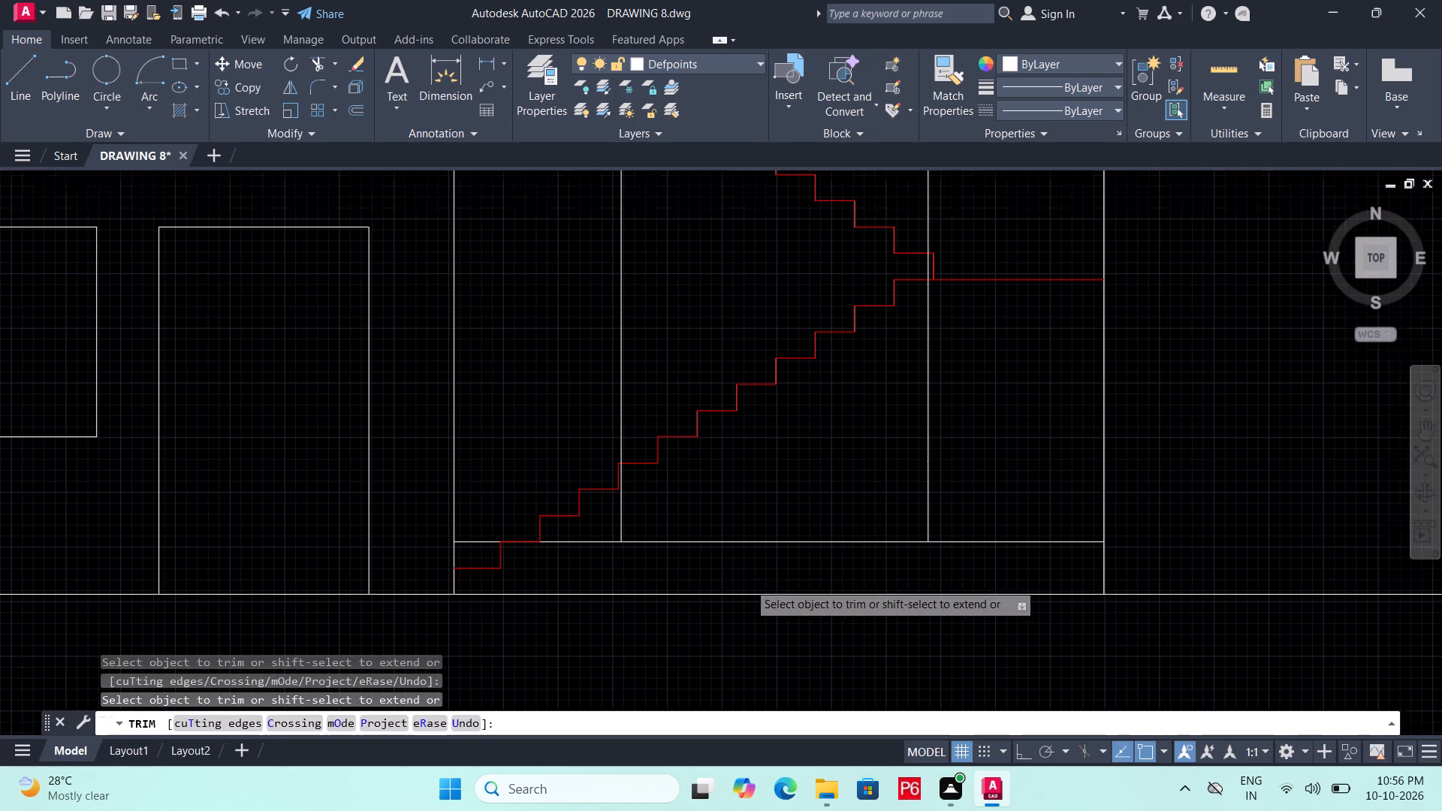
key(ctrl+s)
key(ctrl+s)
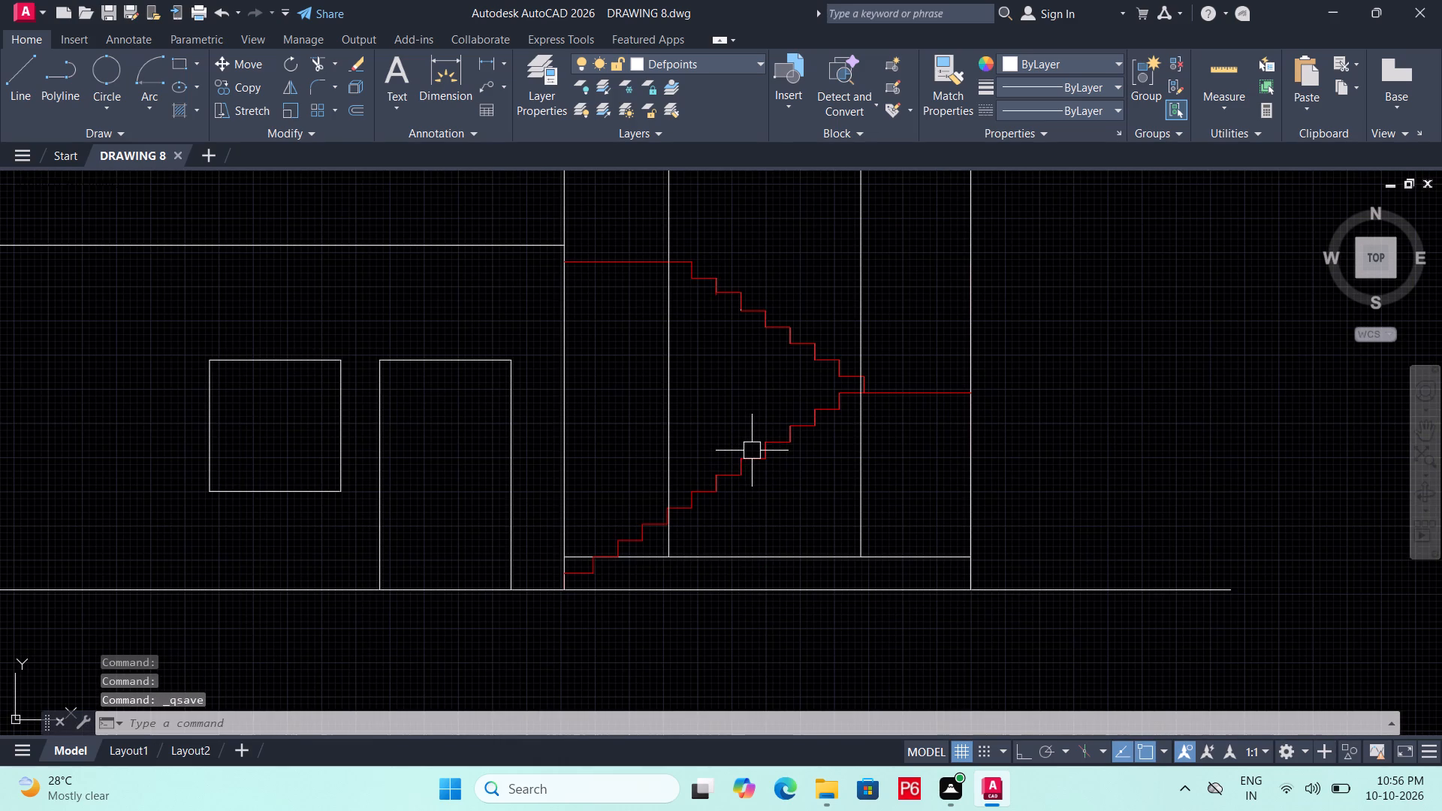
Select the red staircase block in the front elevation and call up the options for it.
click(752, 451)
right_click(752, 451)
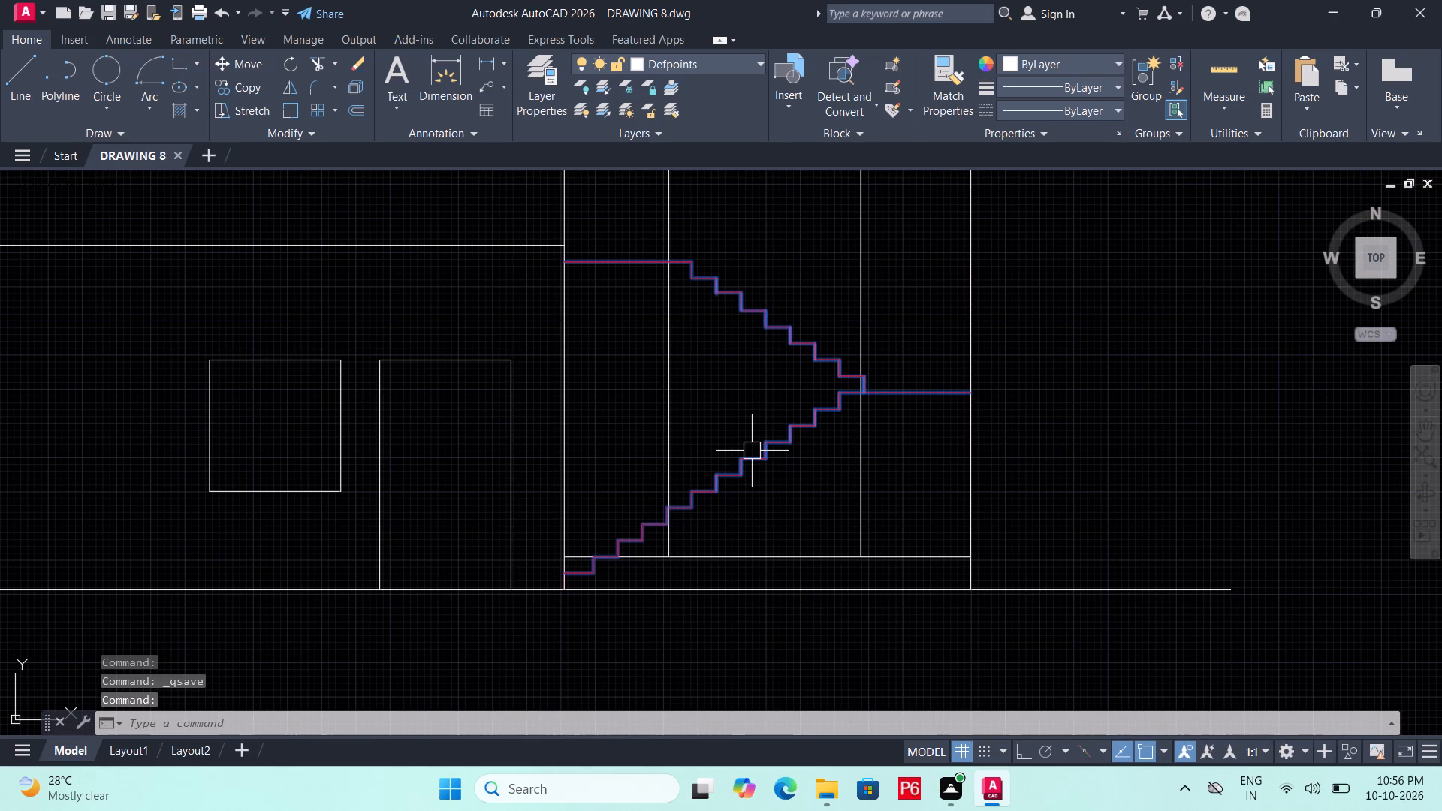
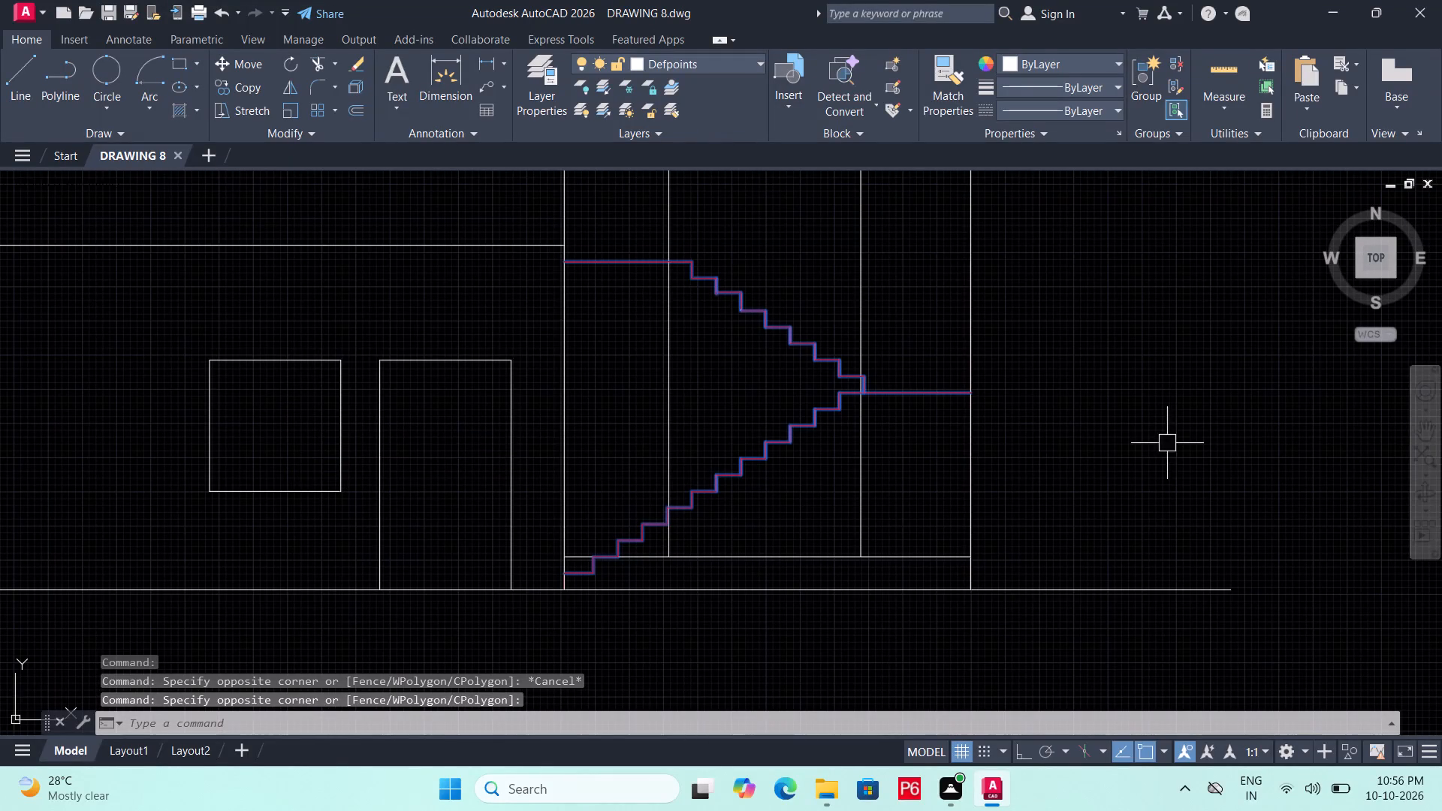
Trim both ends of the inner opening's top line beyond the two inner vertical lines of the stair tower; save the drawing.
middle_drag(867, 367, 876, 502)
scroll(867, 367, down, 1)
scroll(888, 556, up, 1)
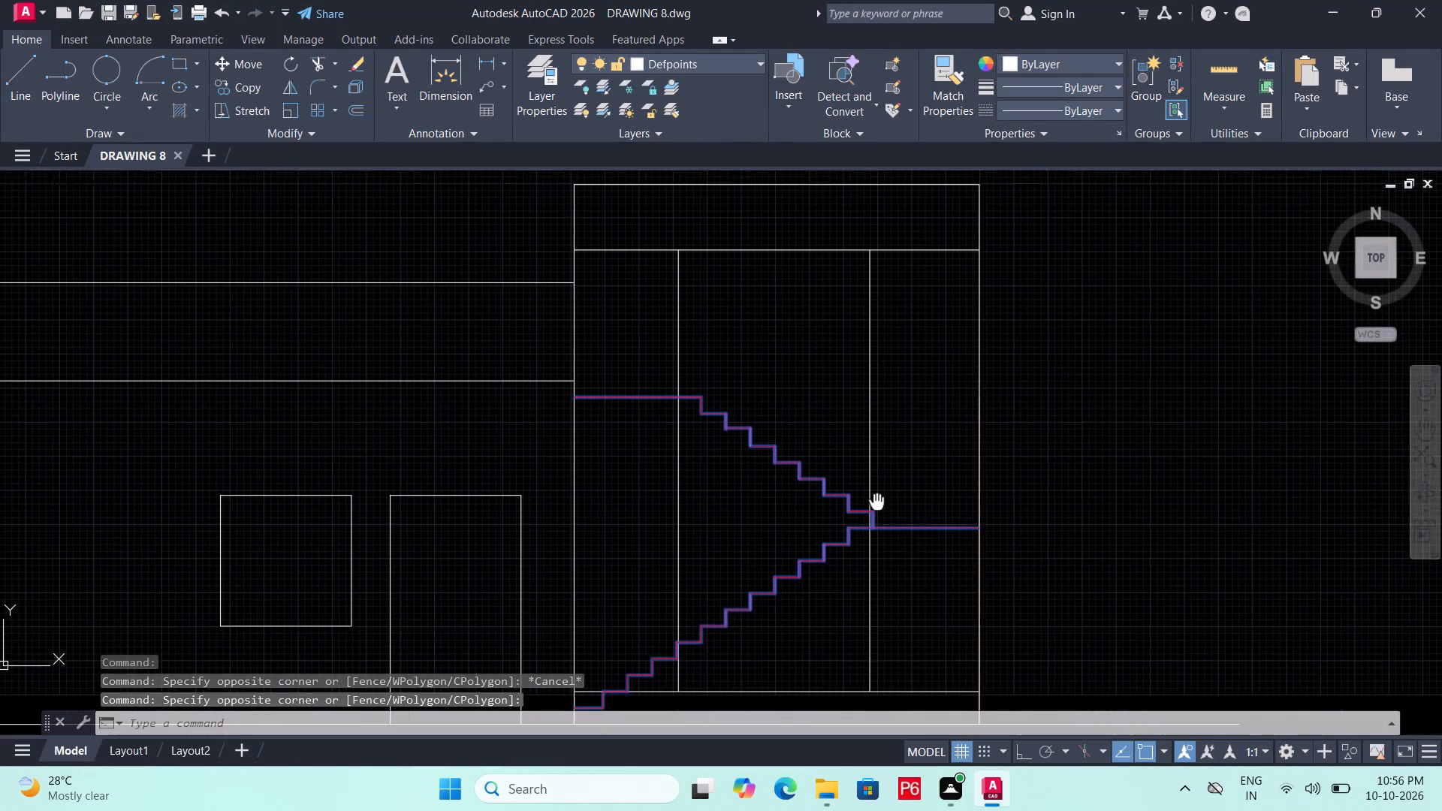
middle_drag(876, 502, 919, 488)
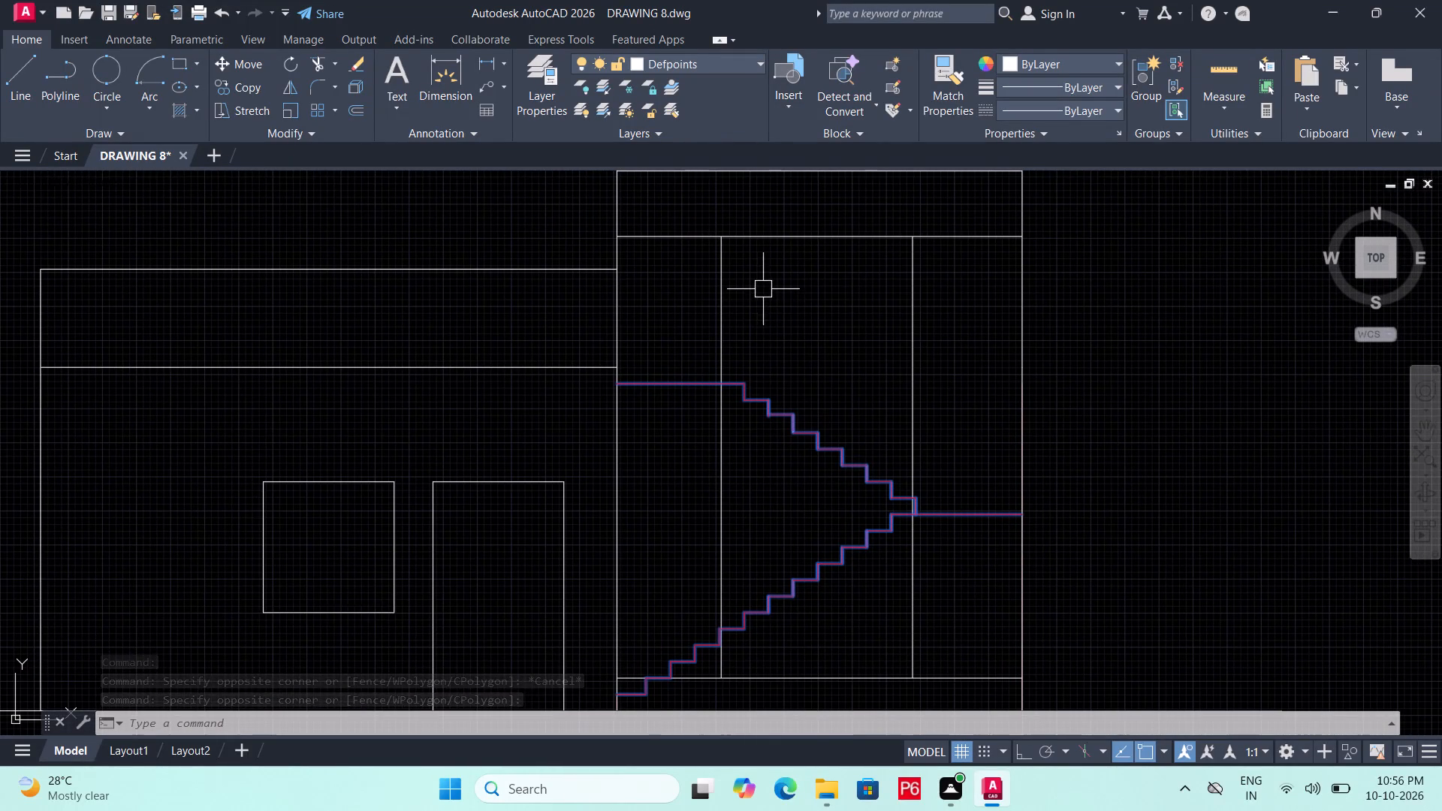
middle_drag(798, 607, 813, 556)
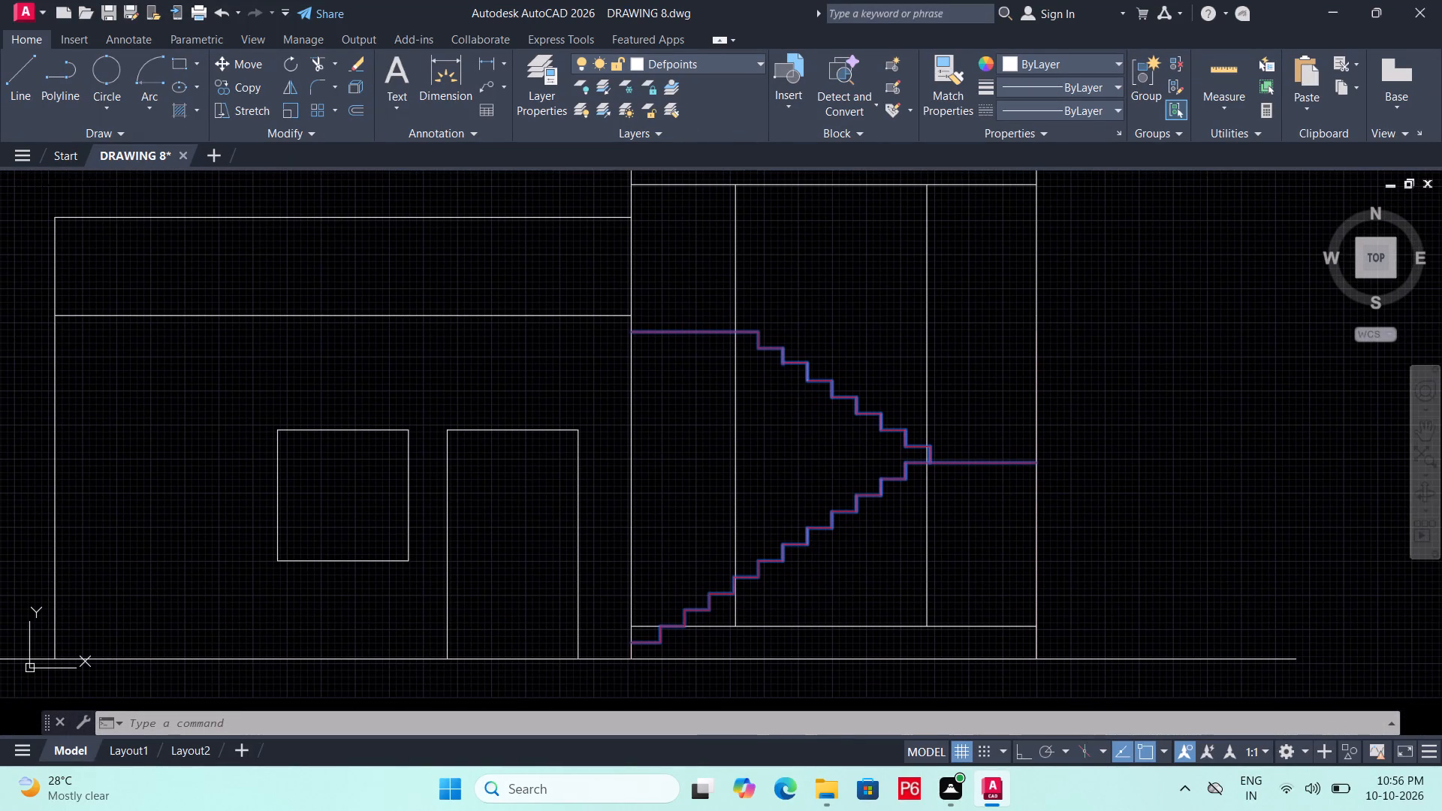
text(TR)
key(space)
key(space)
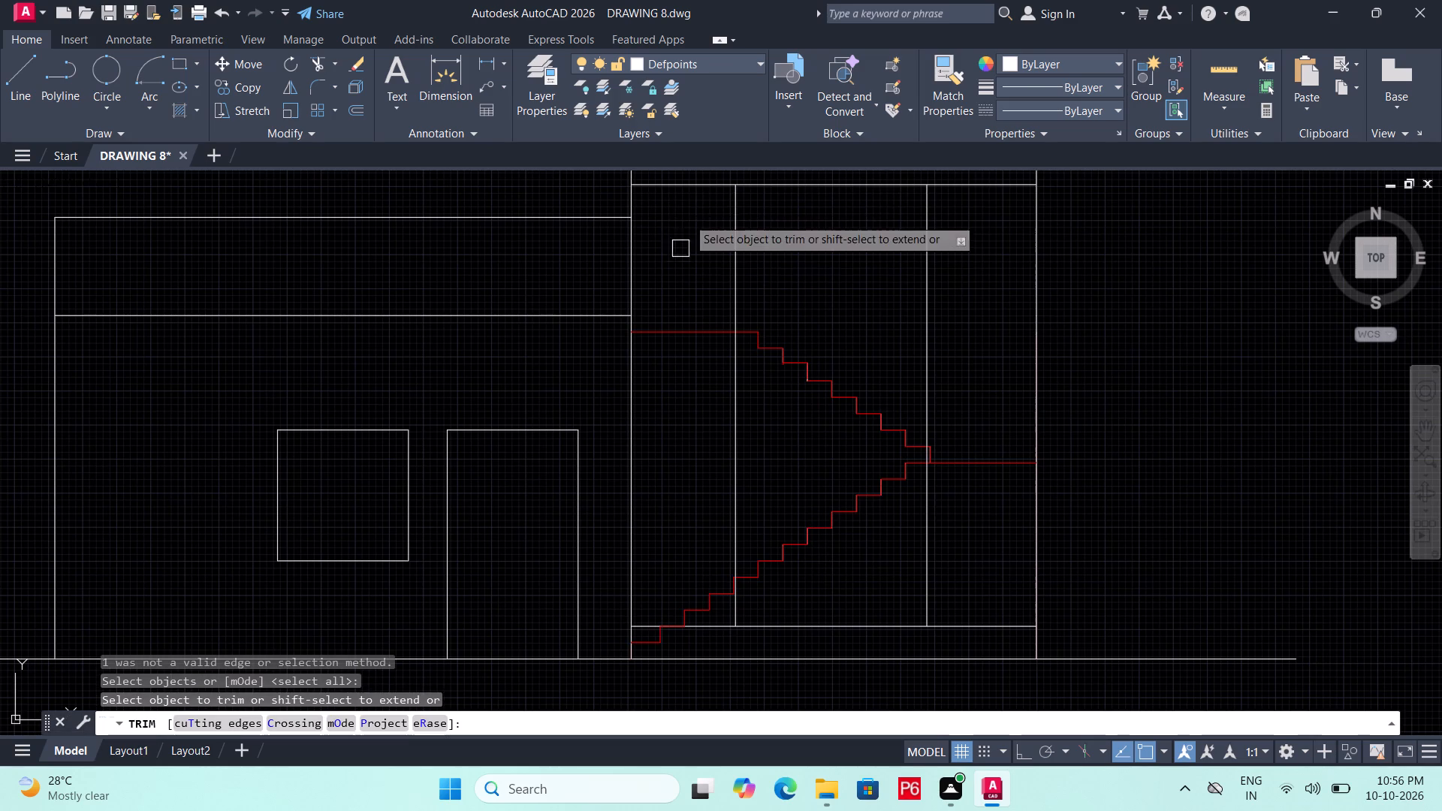
scroll(689, 213, down, 1)
middle_drag(689, 213, 693, 262)
click(696, 247)
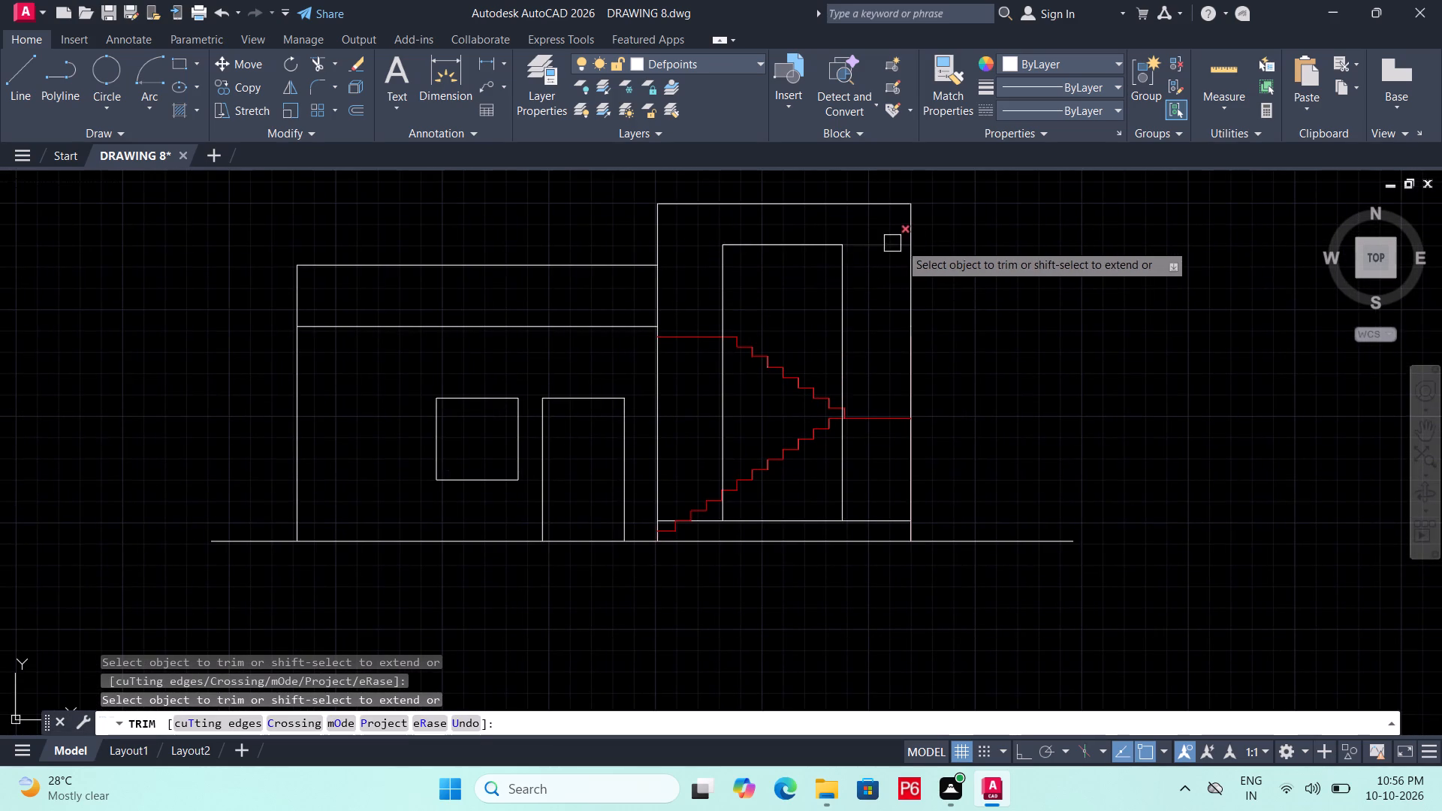
click(894, 246)
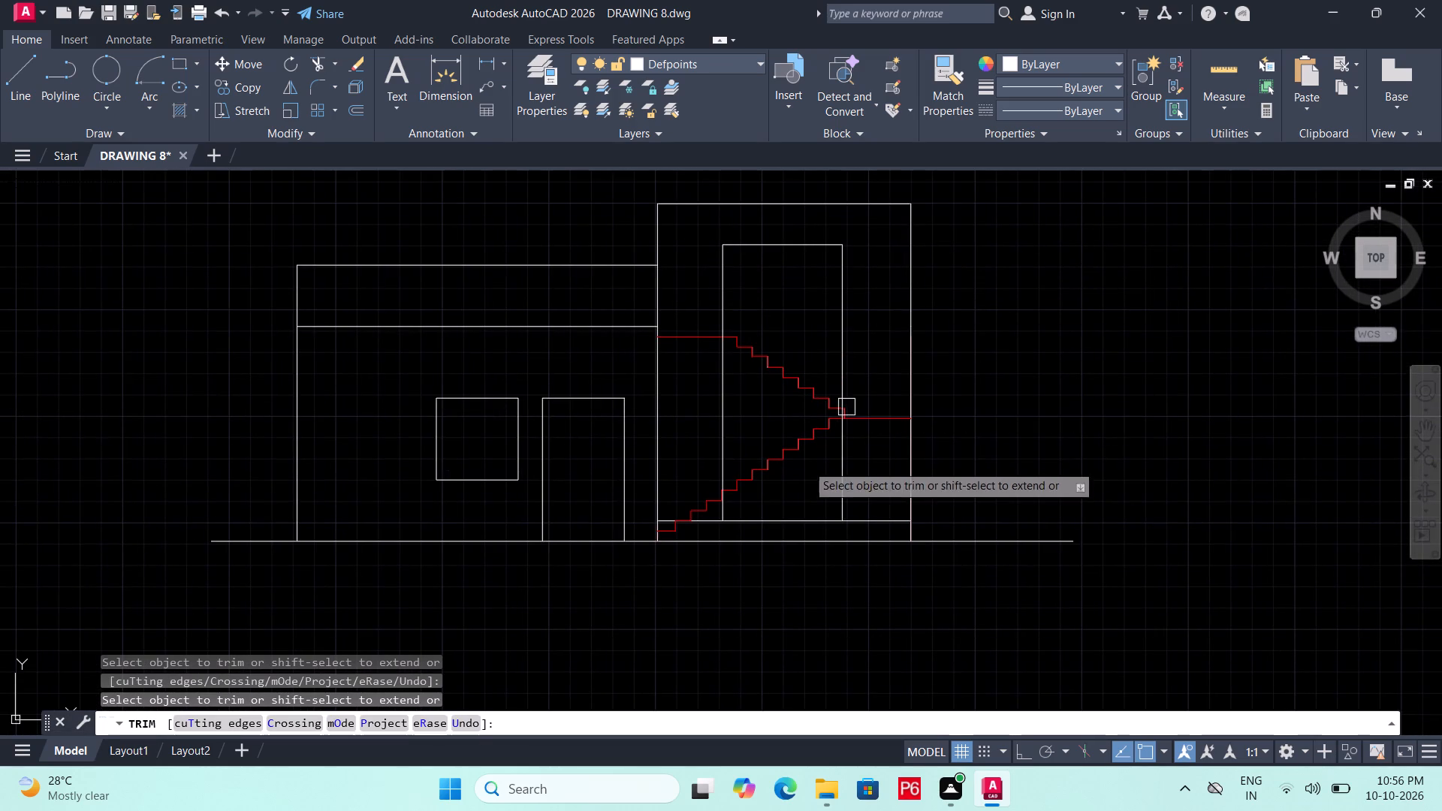
key(Escape)
key(ctrl+s)
key(ctrl+s)
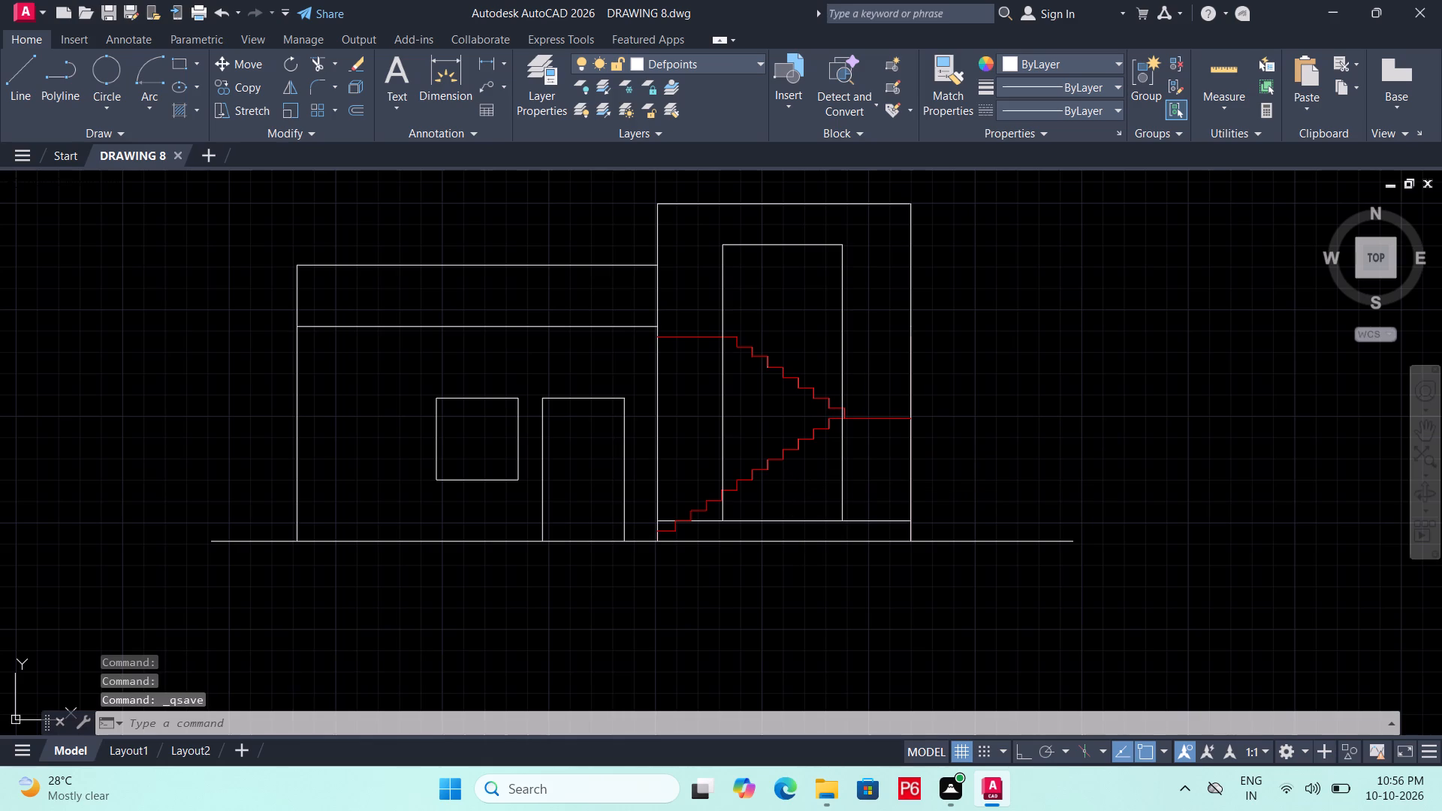
Draw a vertical centre line in the stair tower's inner opening from its top line's midpoint to the line 1' above ground.
scroll(762, 266, up, 1)
middle_click(762, 266)
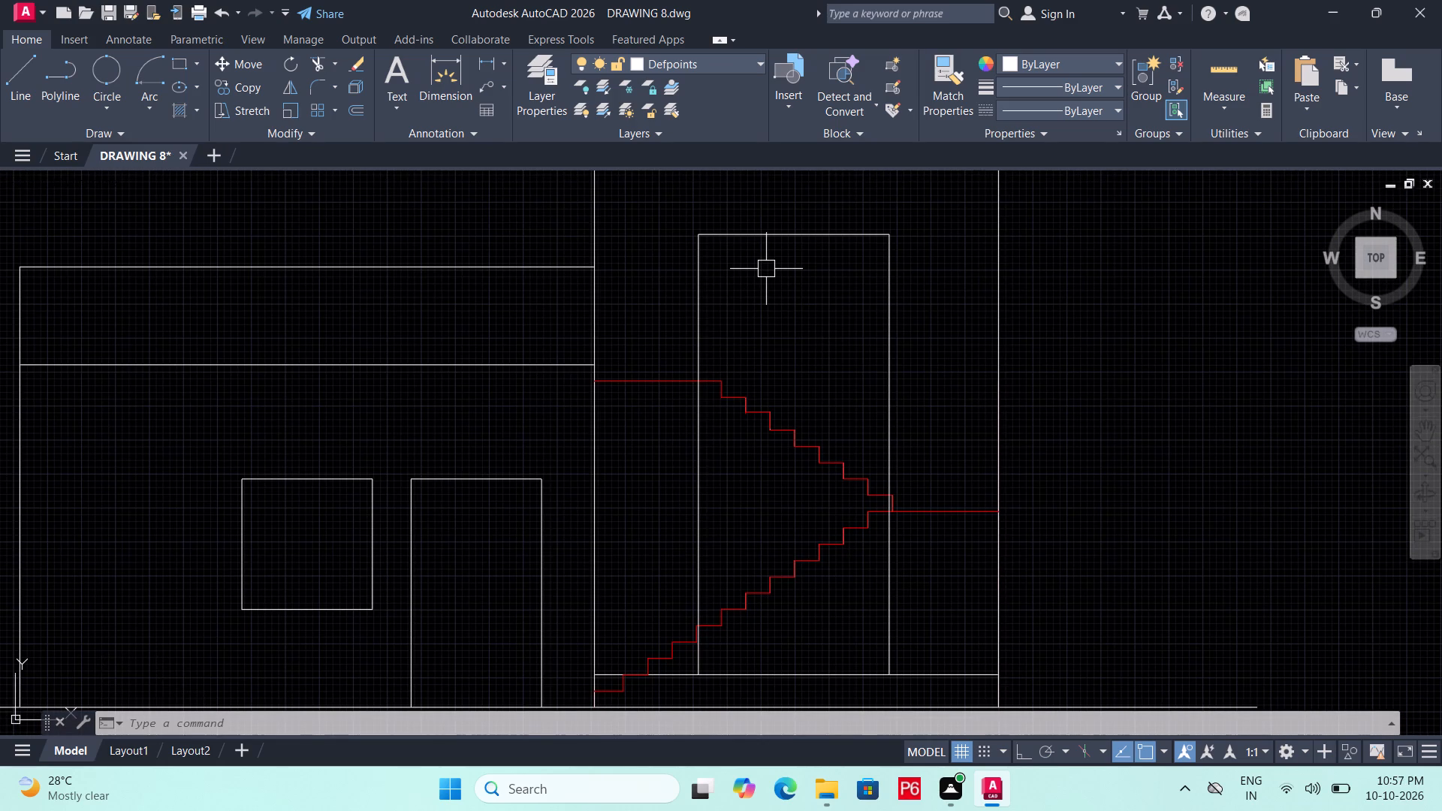
text(L)
key(space)
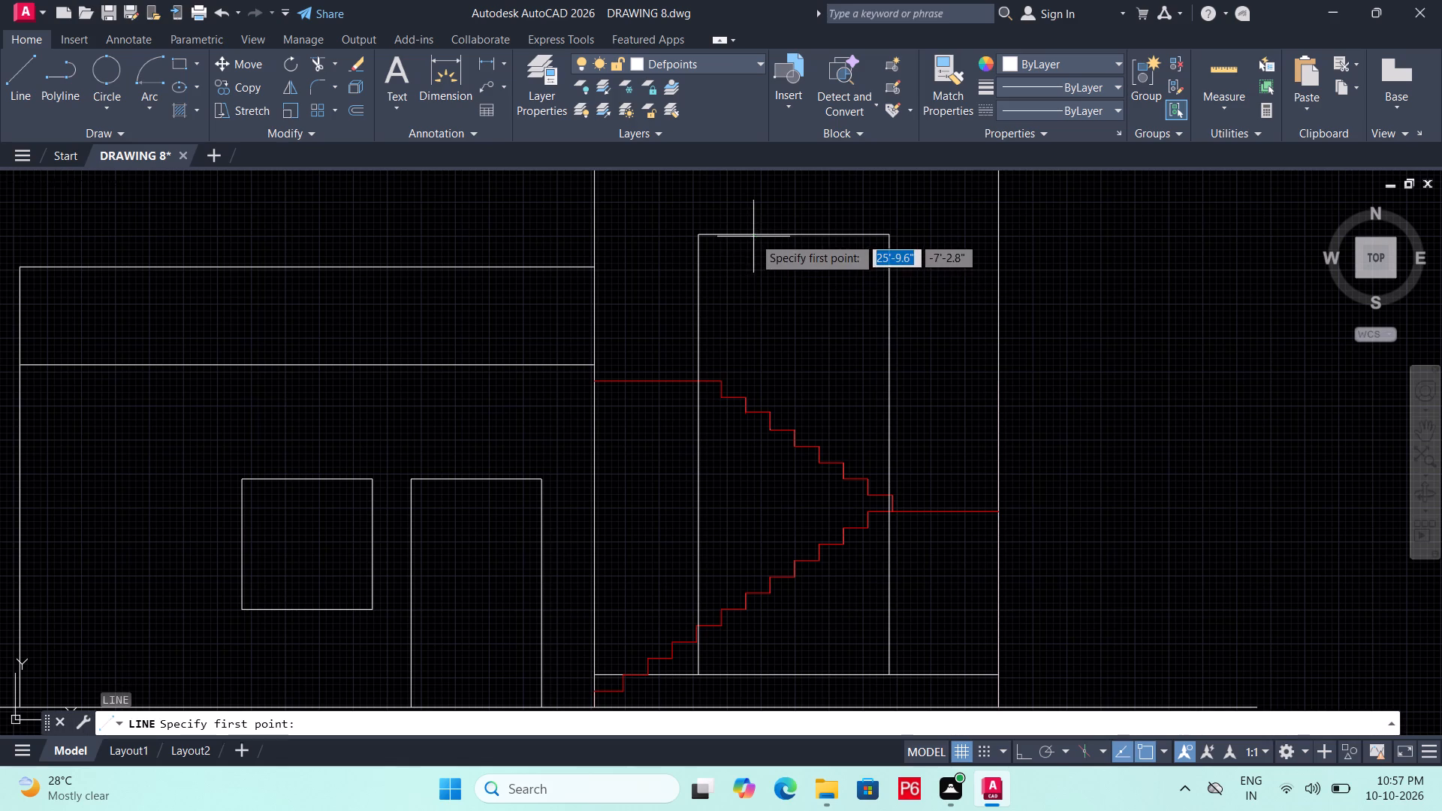
click(799, 235)
middle_drag(792, 502, 793, 501)
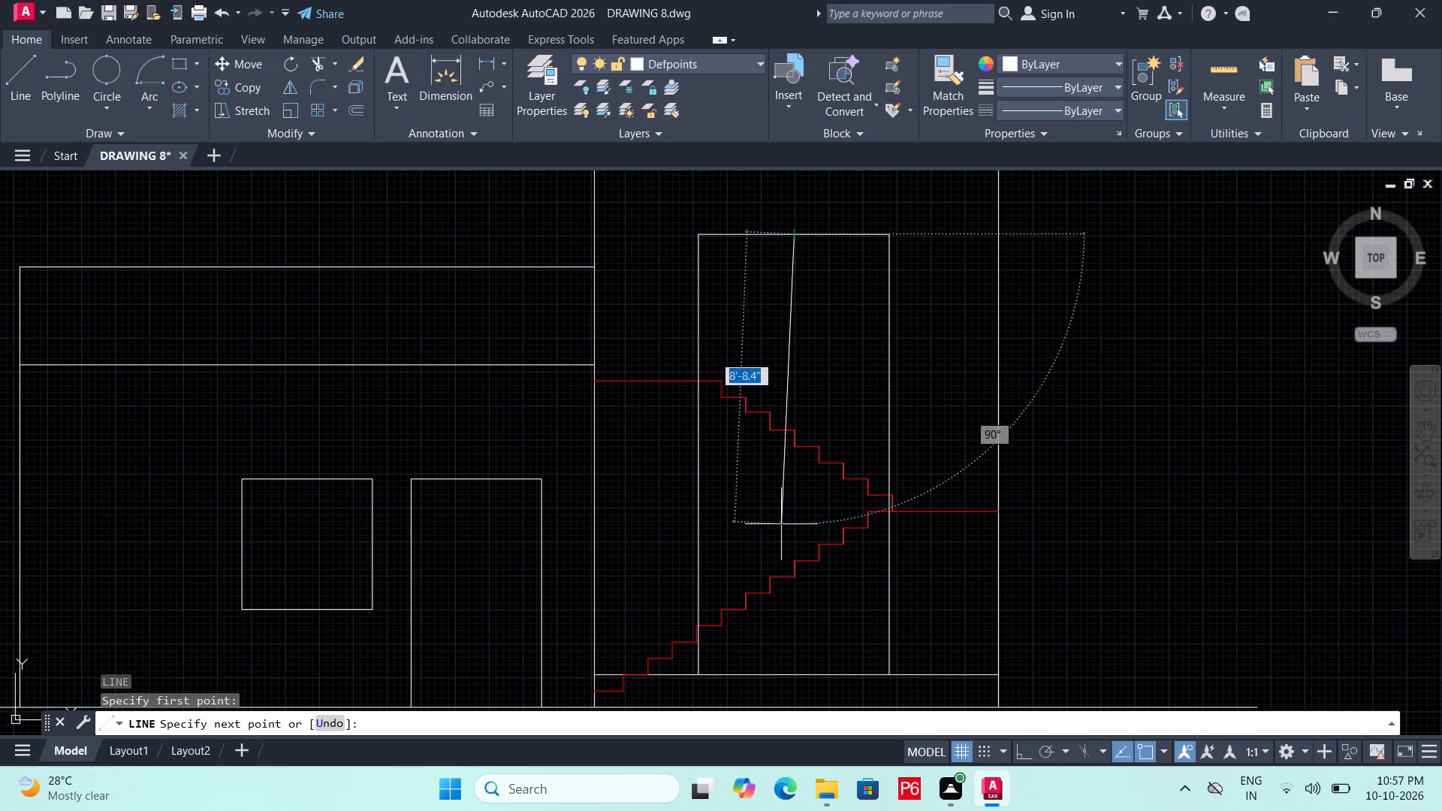
middle_drag(793, 501, 804, 443)
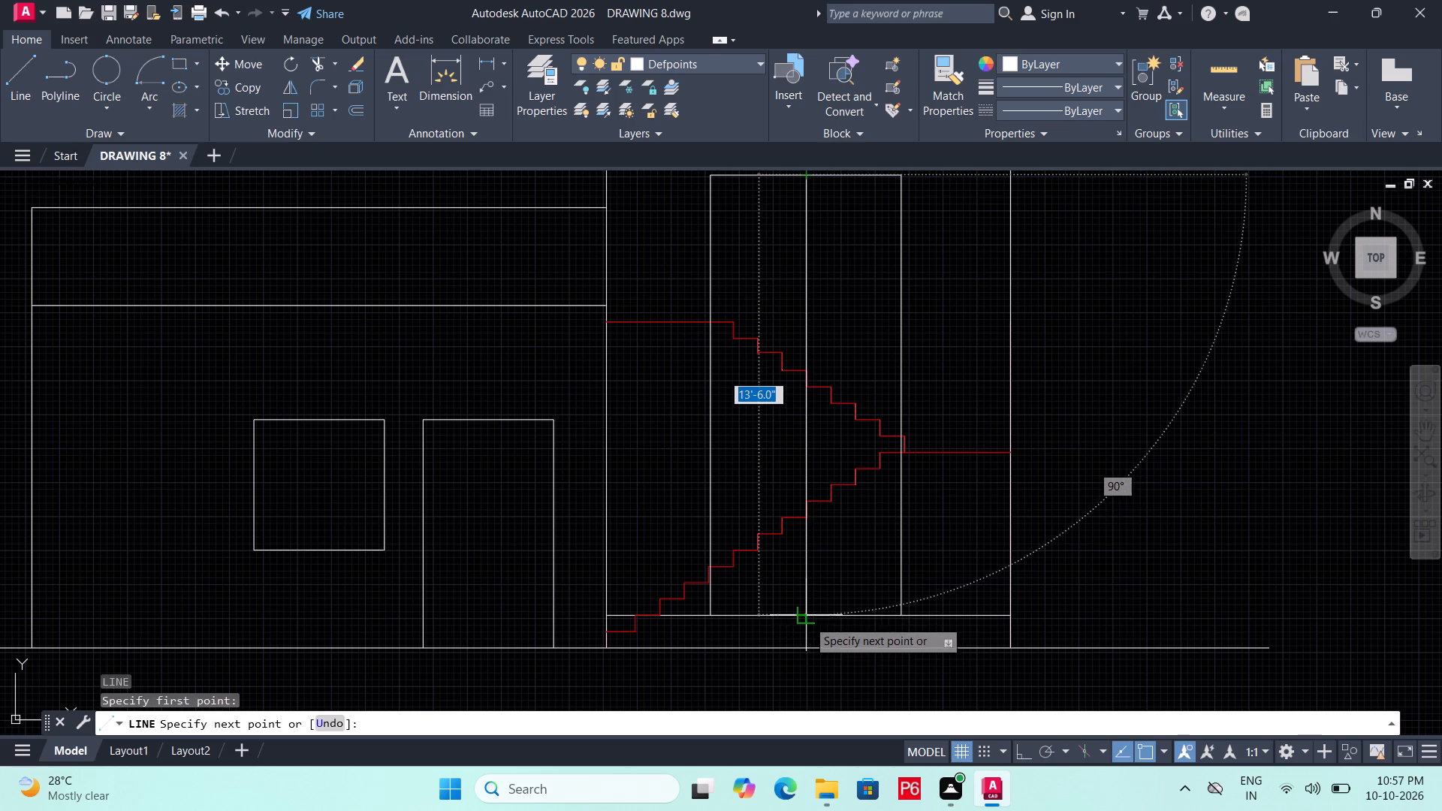
click(807, 619)
key(Escape)
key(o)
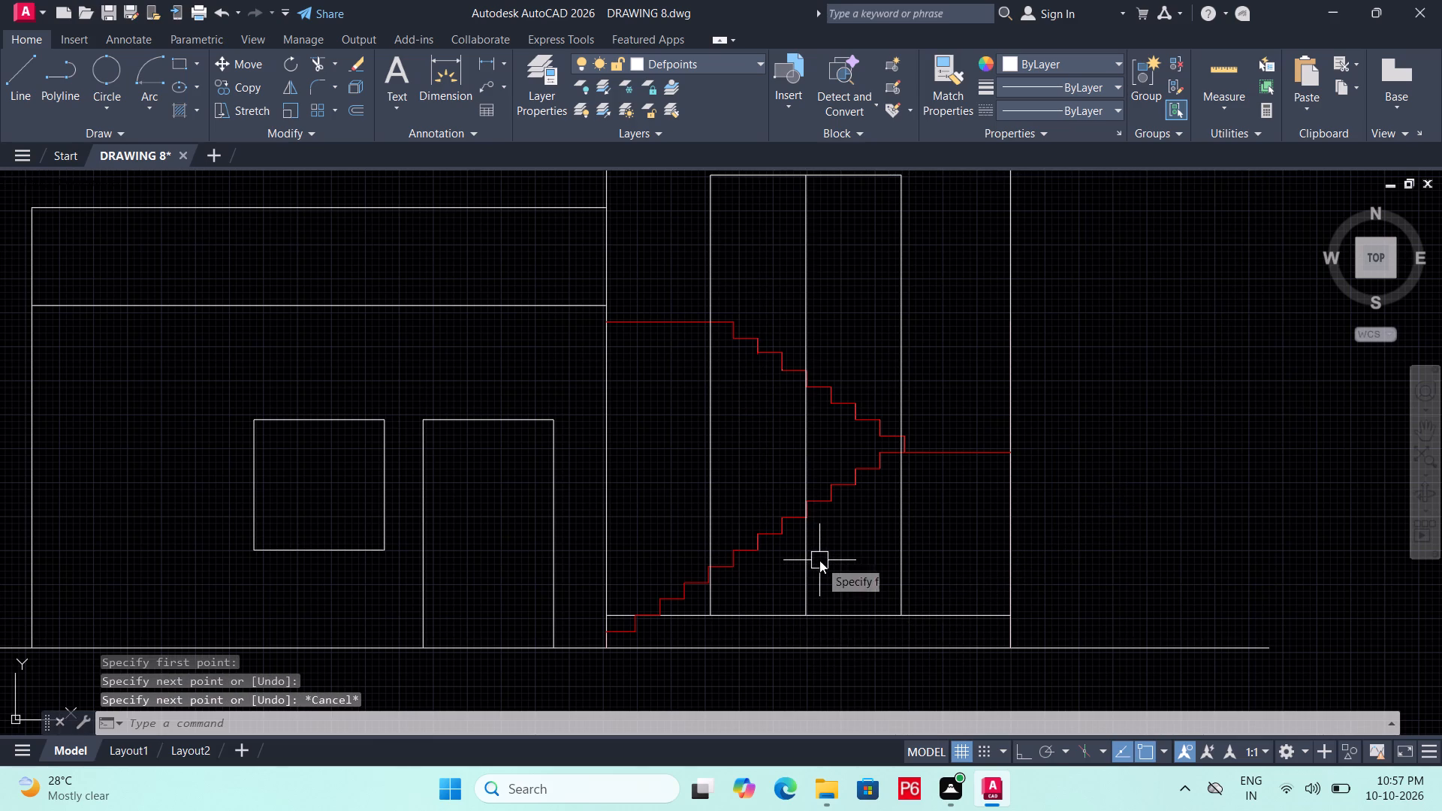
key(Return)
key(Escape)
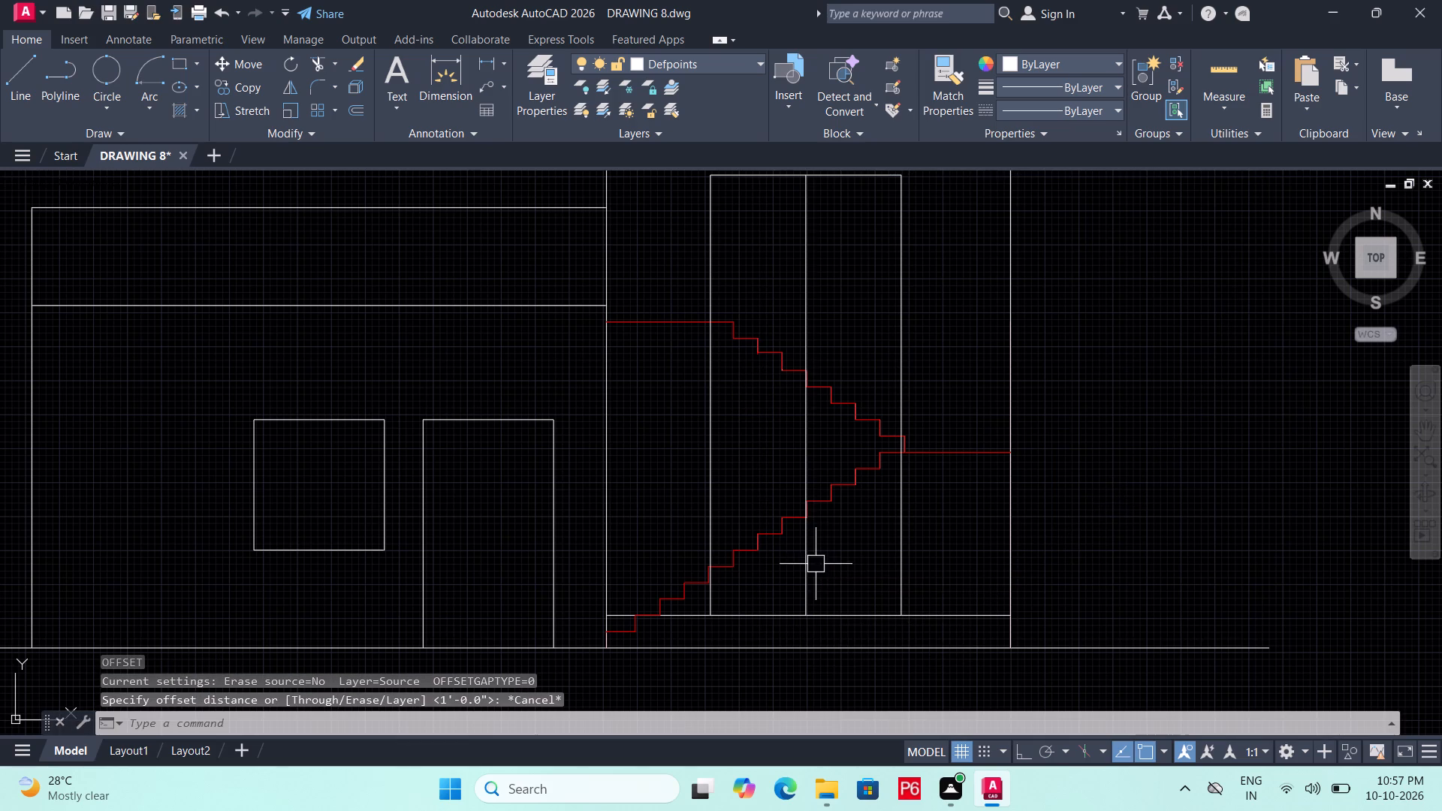
Measure the stair tower's overall width along the line 1' above ground using a temporary linear dimension.
text(DIMLIN)
key(space)
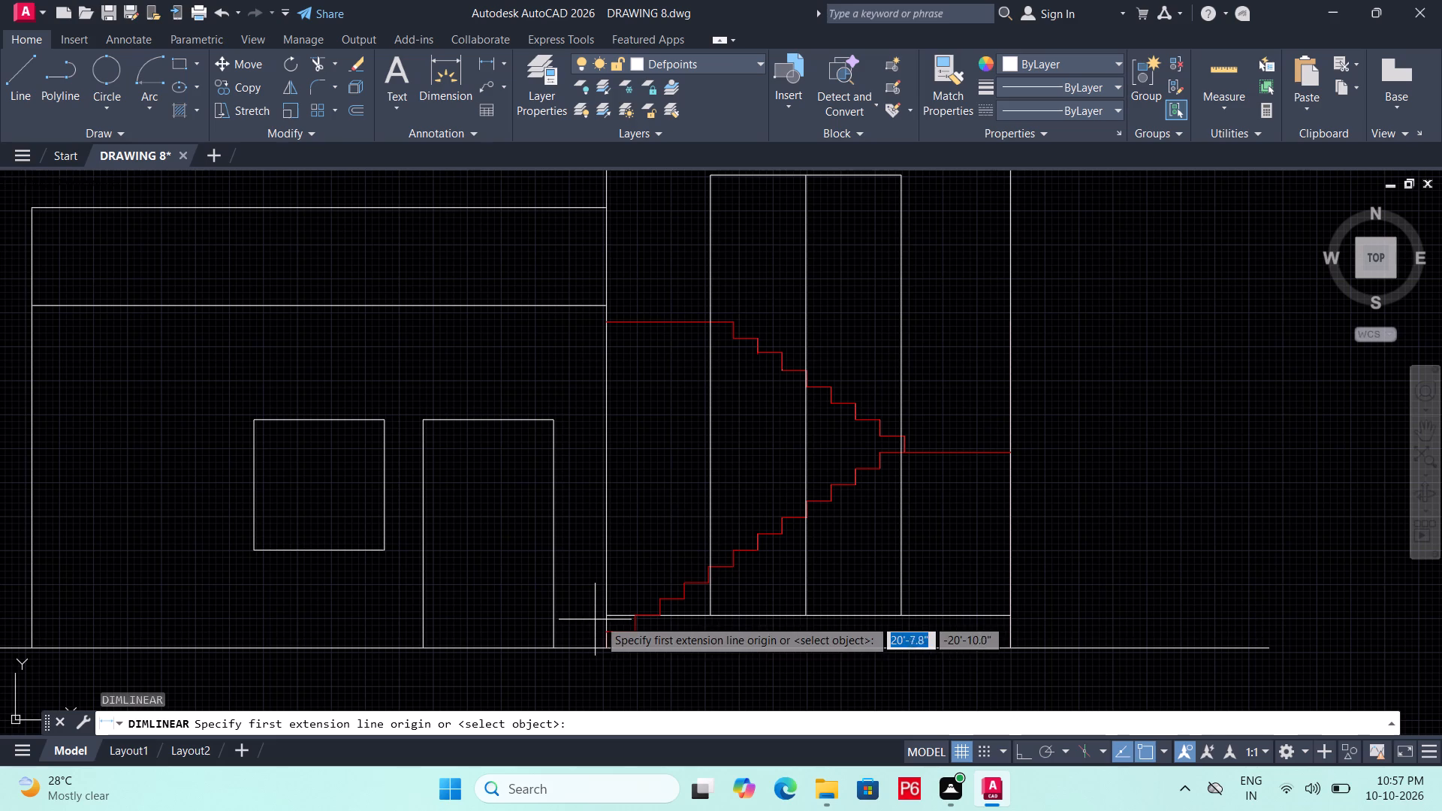
click(603, 614)
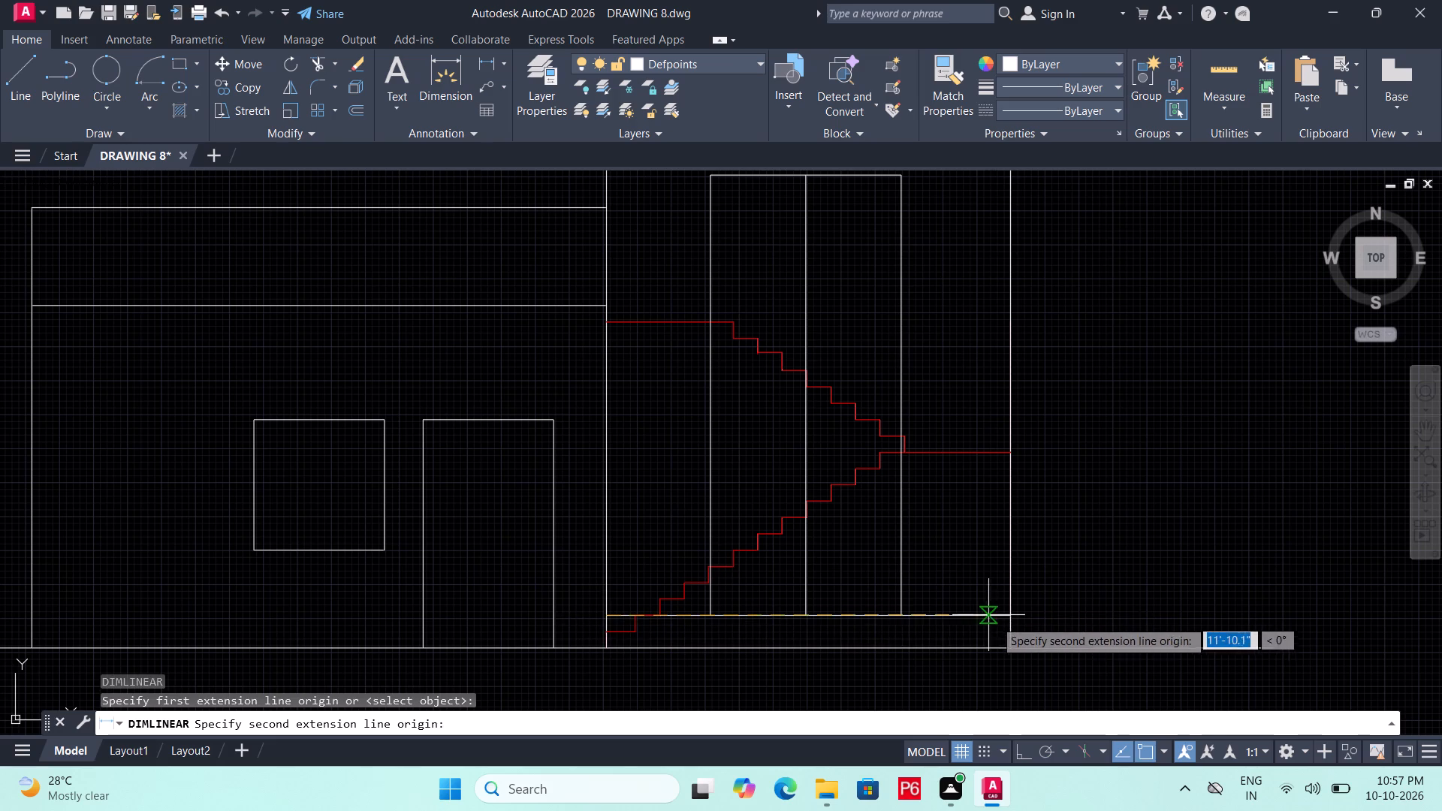
click(1007, 617)
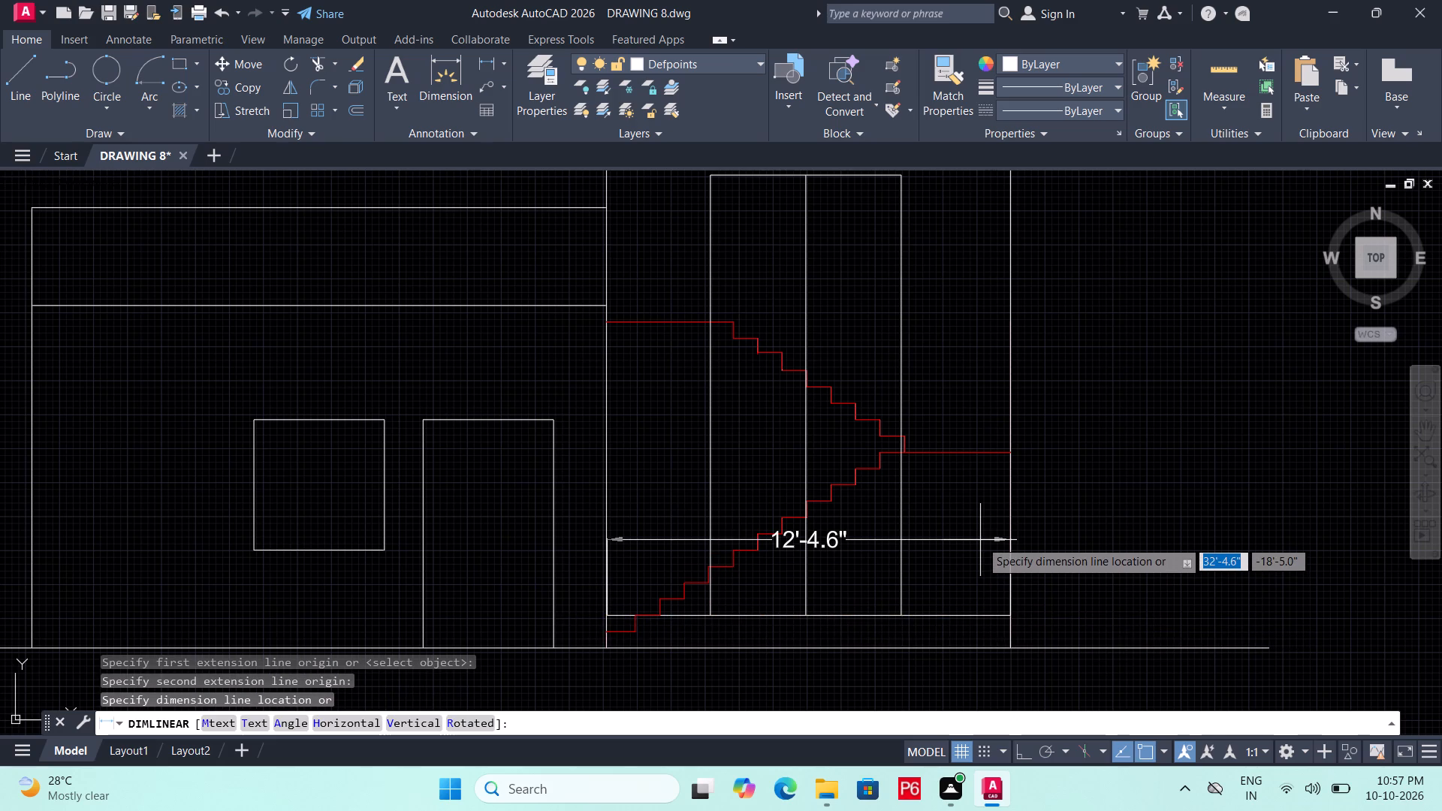
key(Escape)
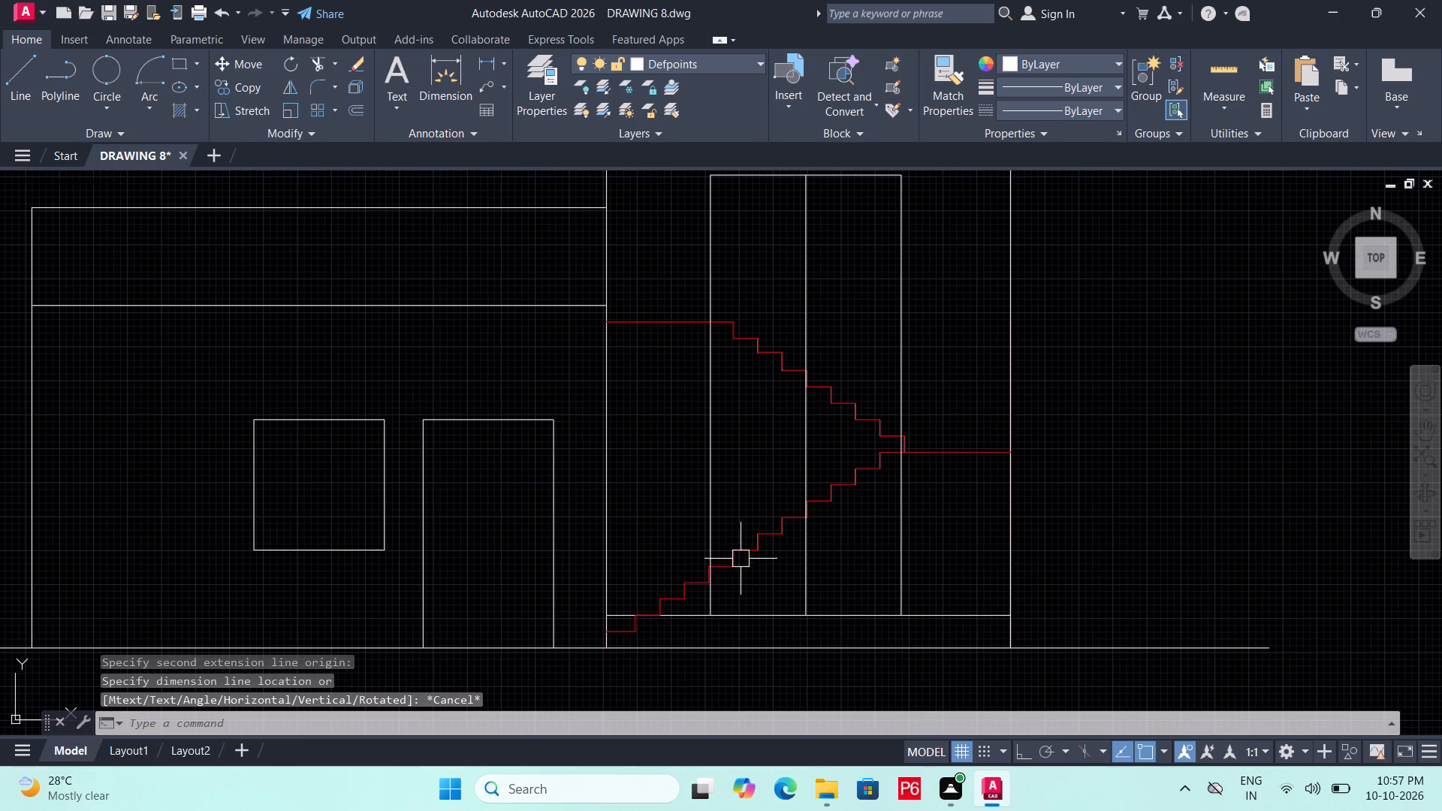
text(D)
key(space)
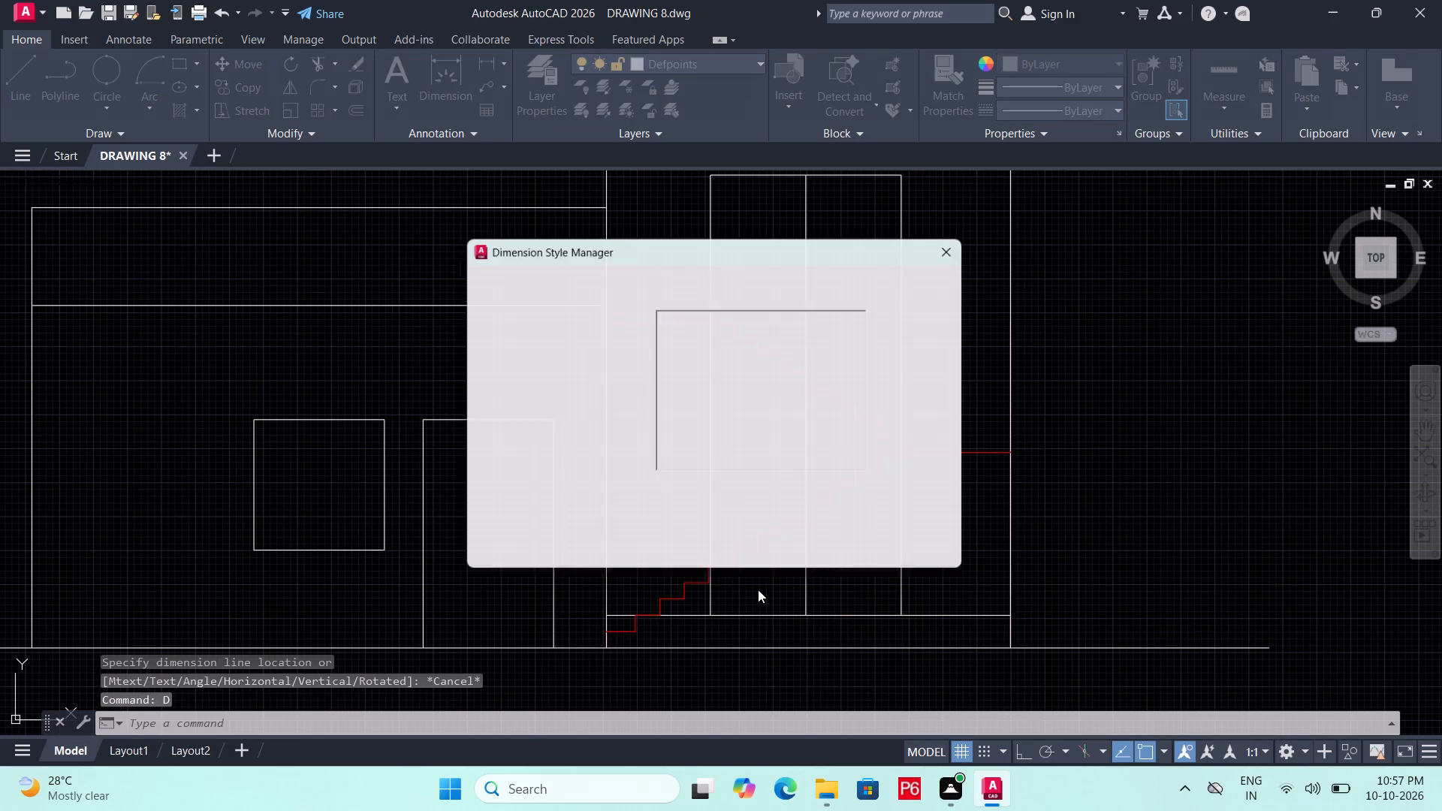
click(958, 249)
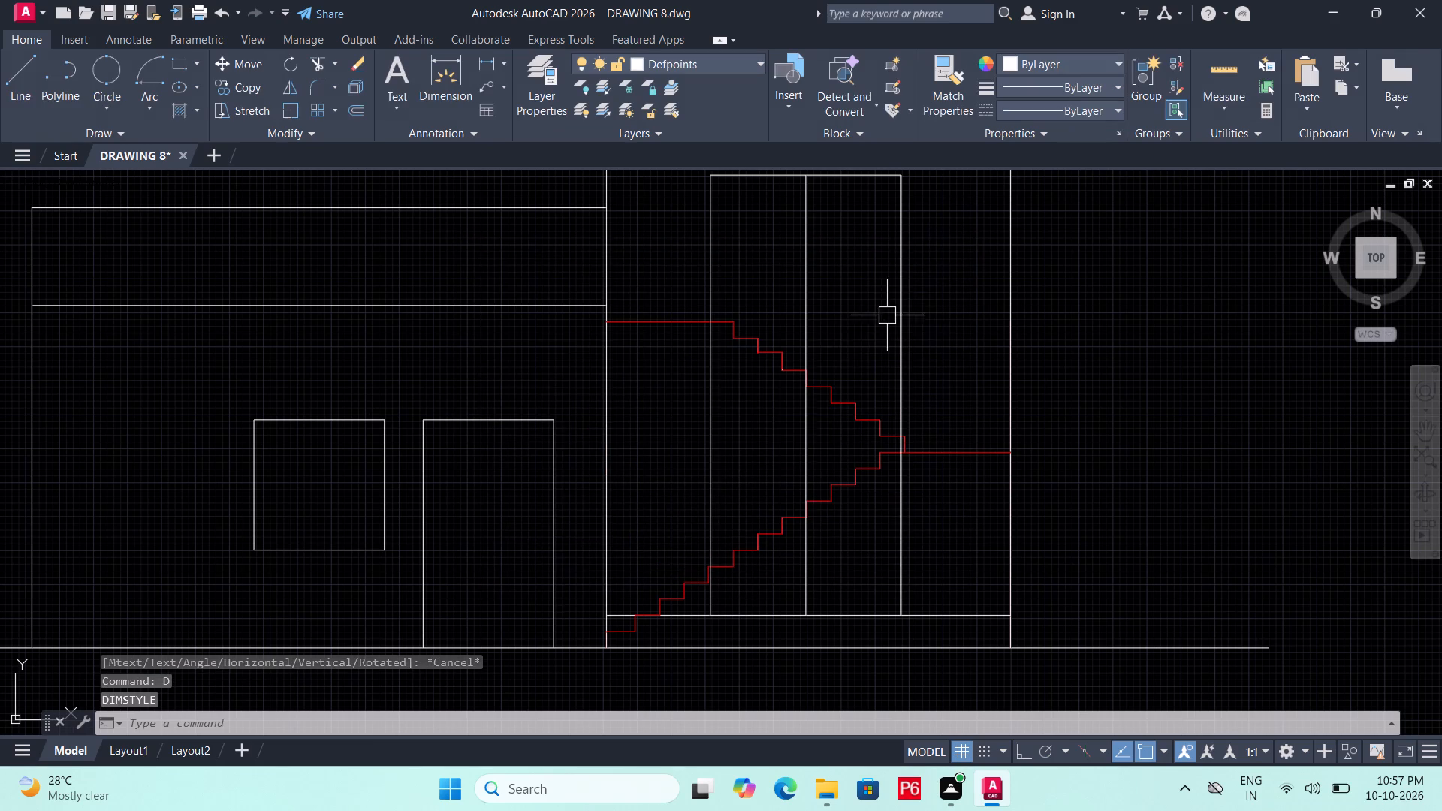
Measure the width of the stair tower's inner opening at its base using a temporary linear dimension.
text(DI)
text(MLI)
text(N)
key(space)
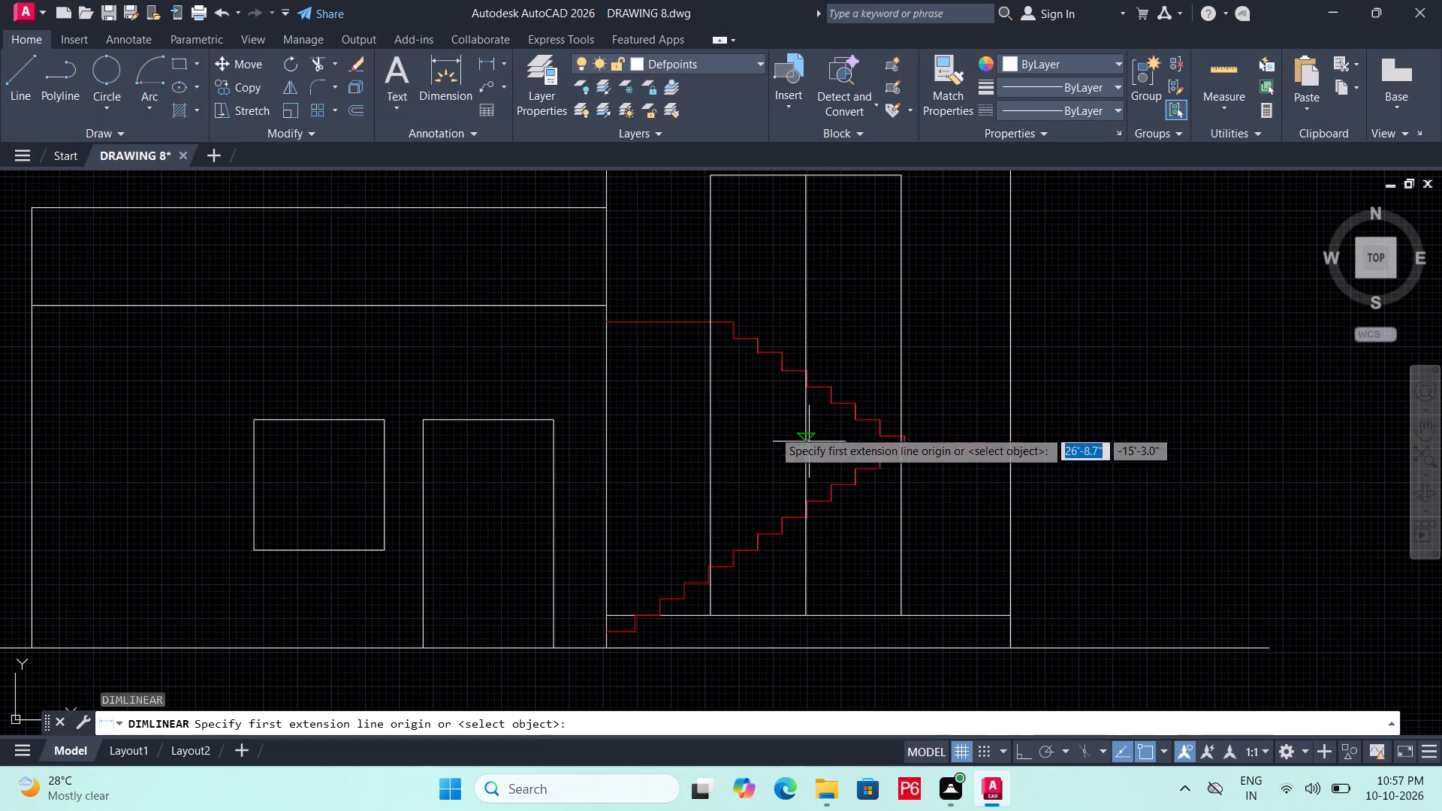
drag(716, 619, 725, 619)
drag(909, 614, 905, 601)
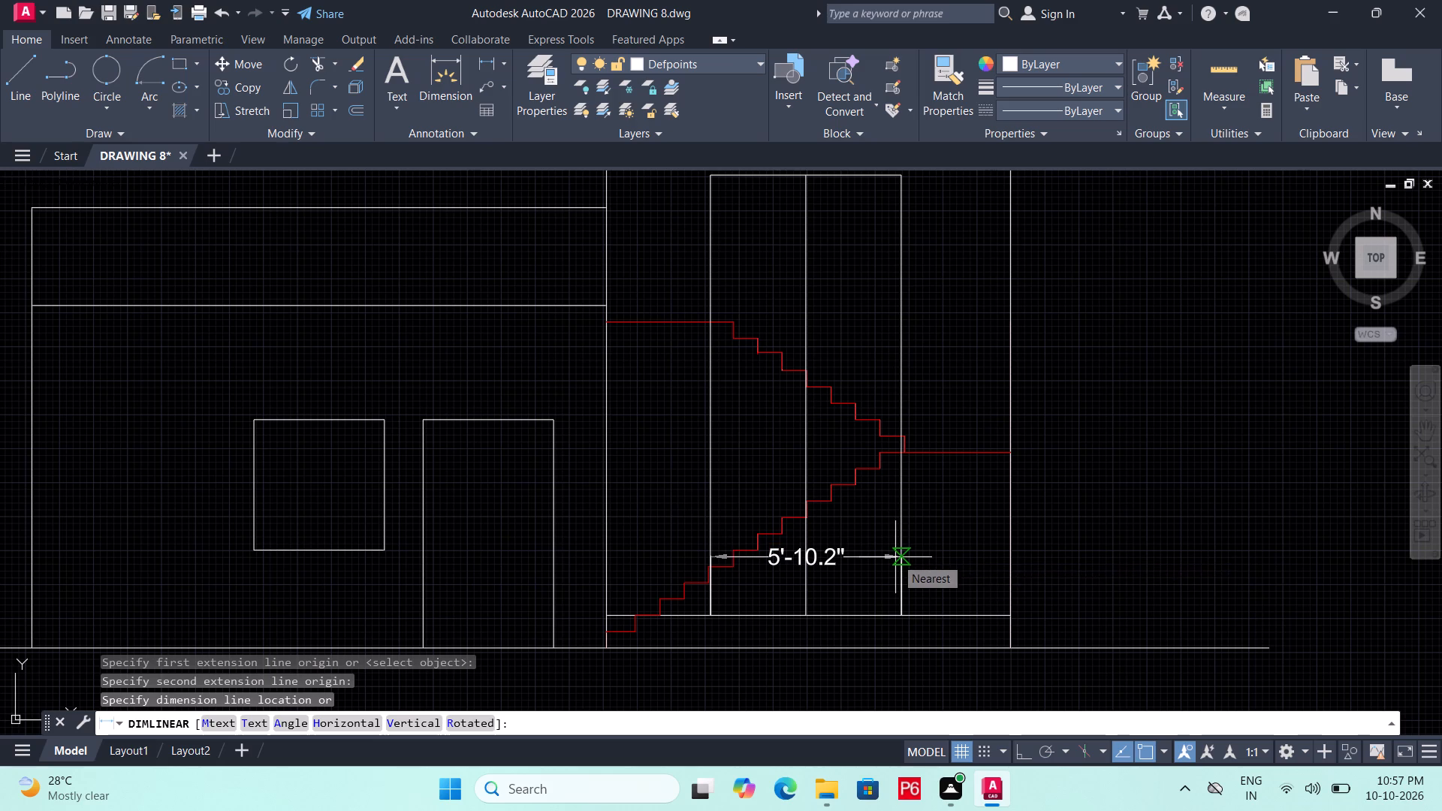
key(Escape)
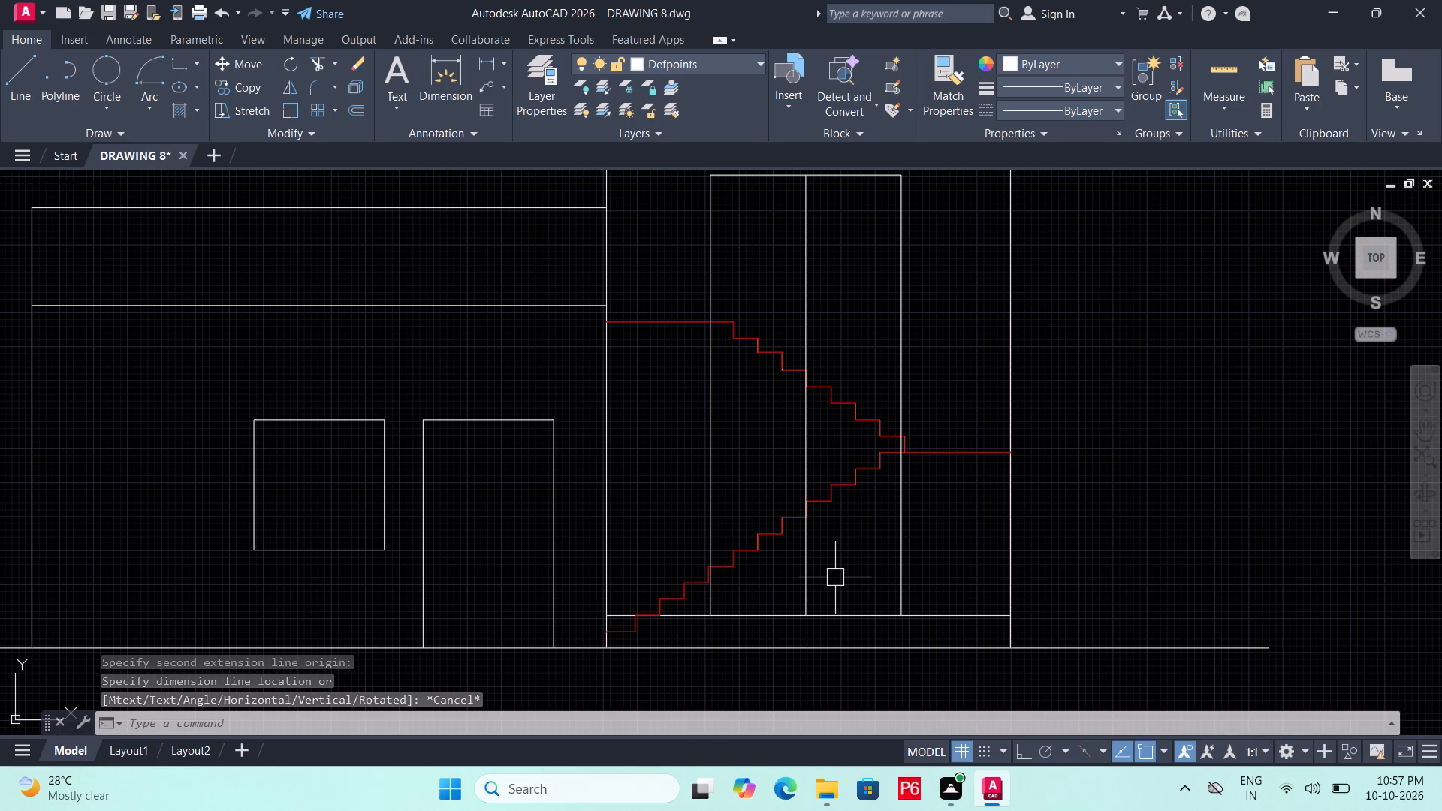
Offset the inner opening's vertical centre line 1' to each side.
key(o)
key(Return)
text(1')
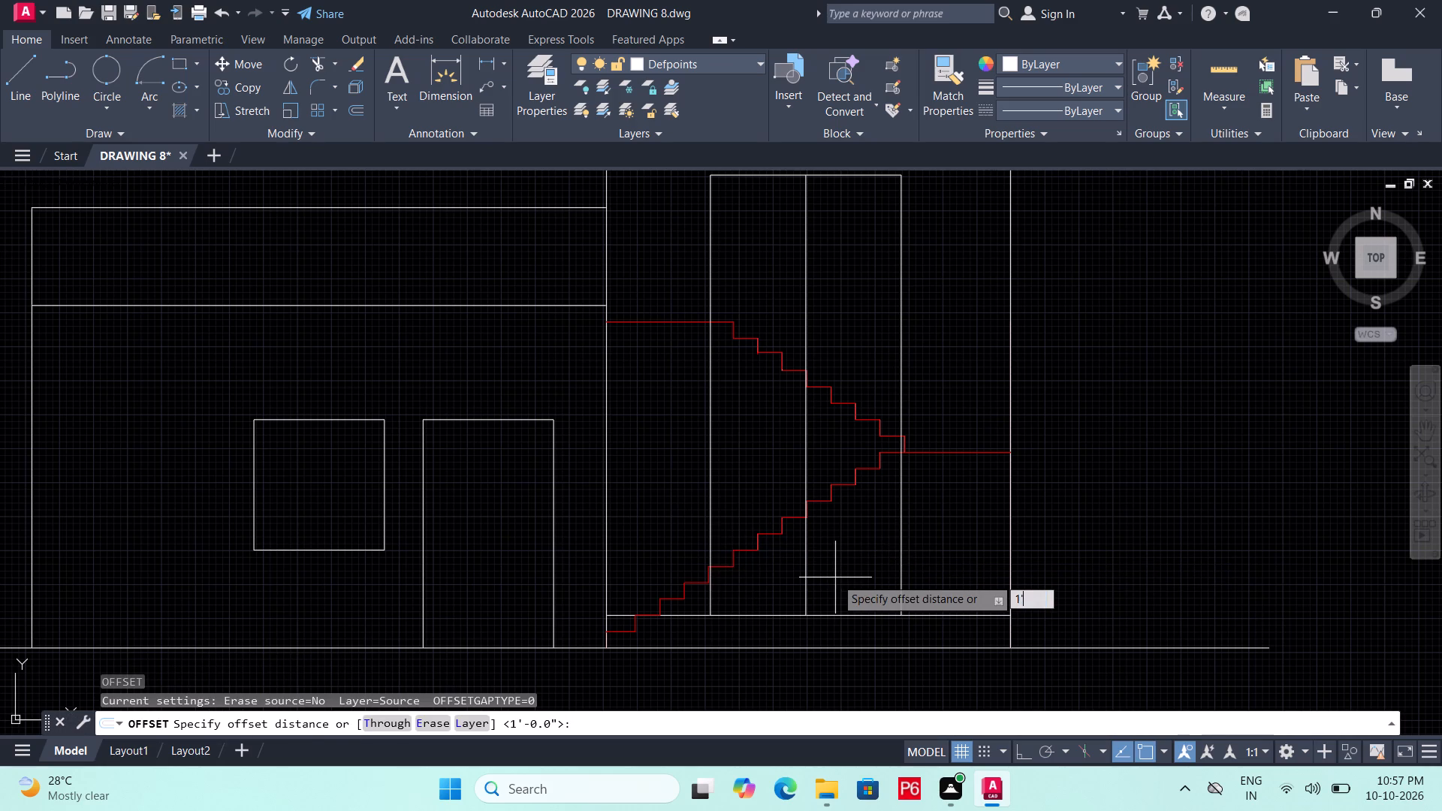
key(Return)
click(801, 556)
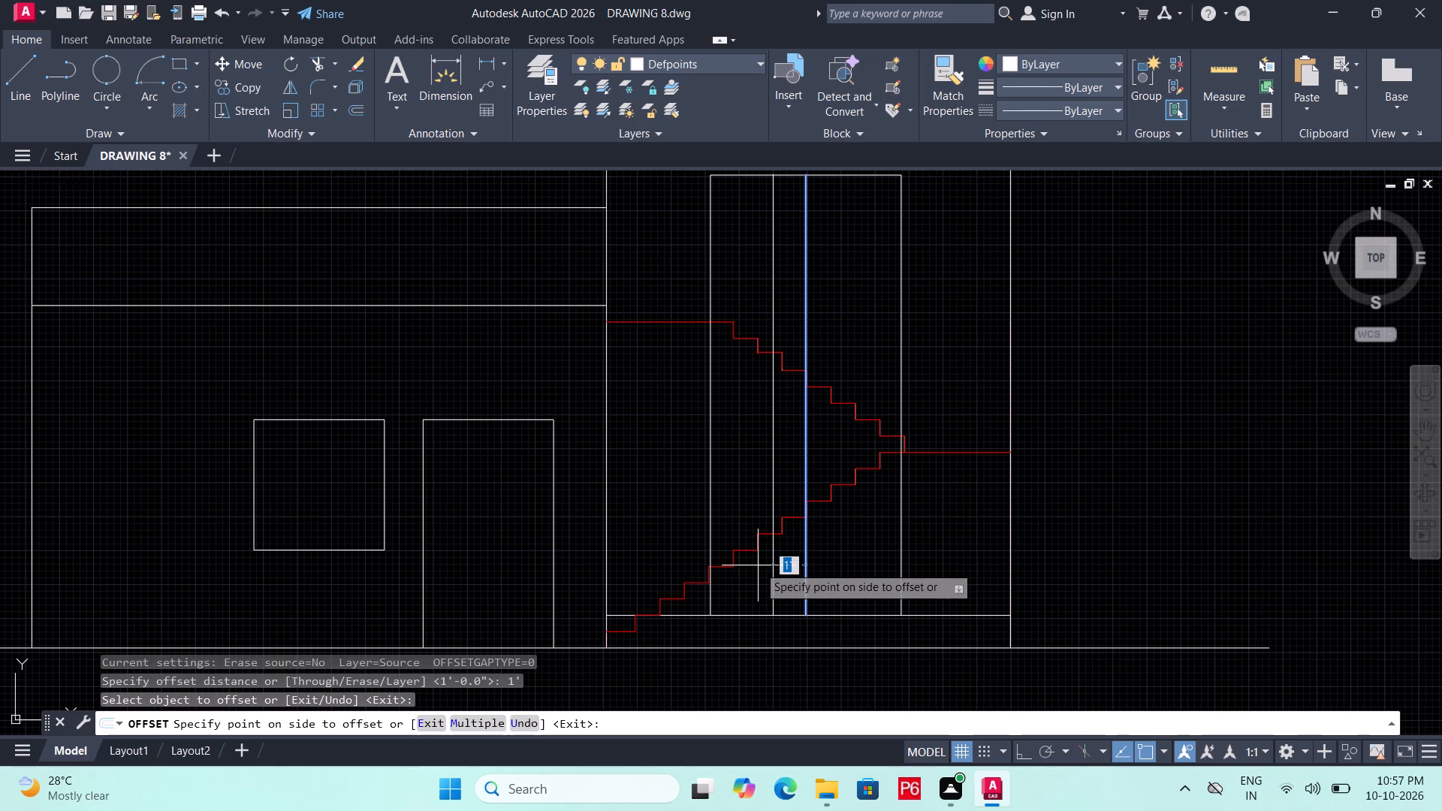
click(758, 565)
click(805, 565)
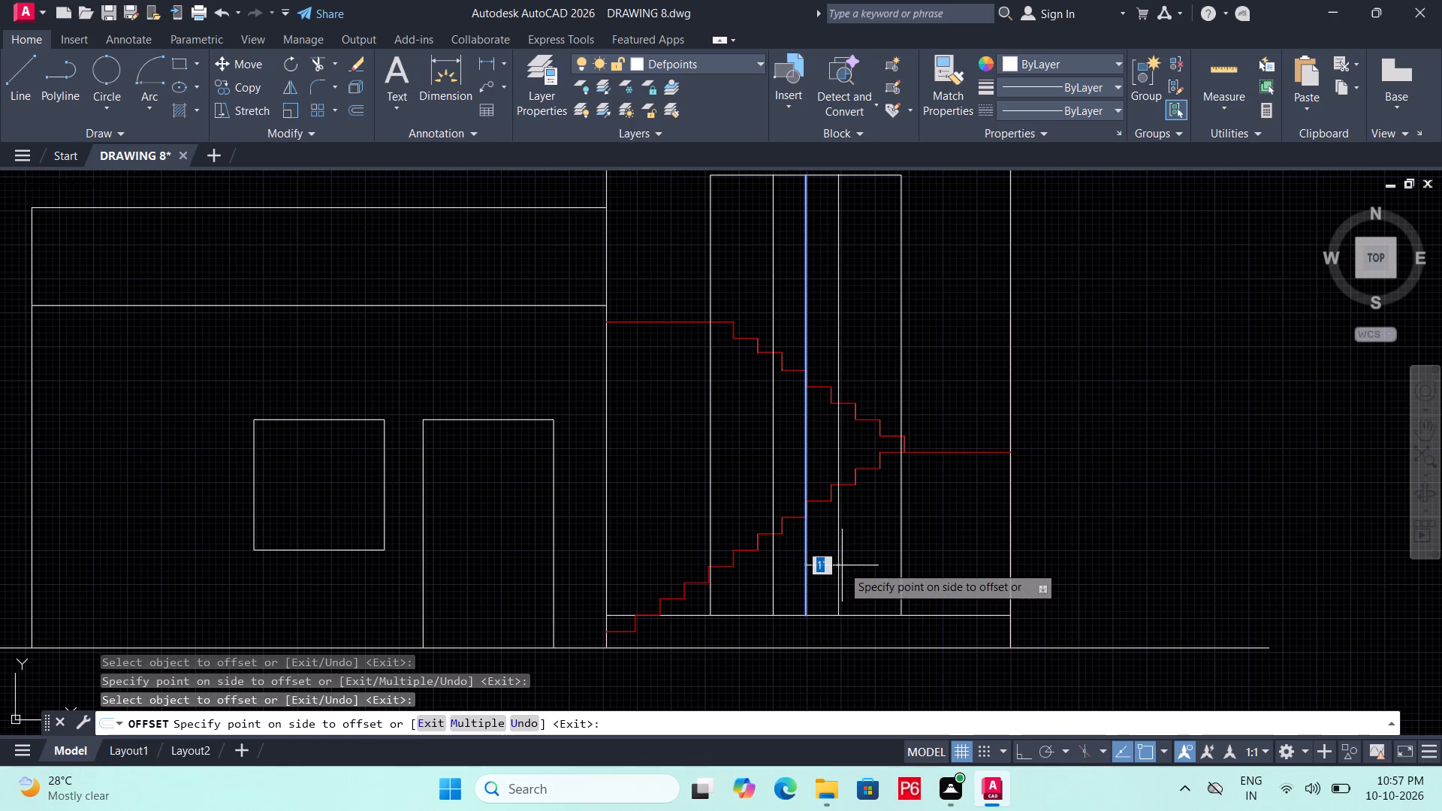
click(842, 565)
key(Escape)
Delete the inner opening's original centre line and save the drawing.
click(807, 567)
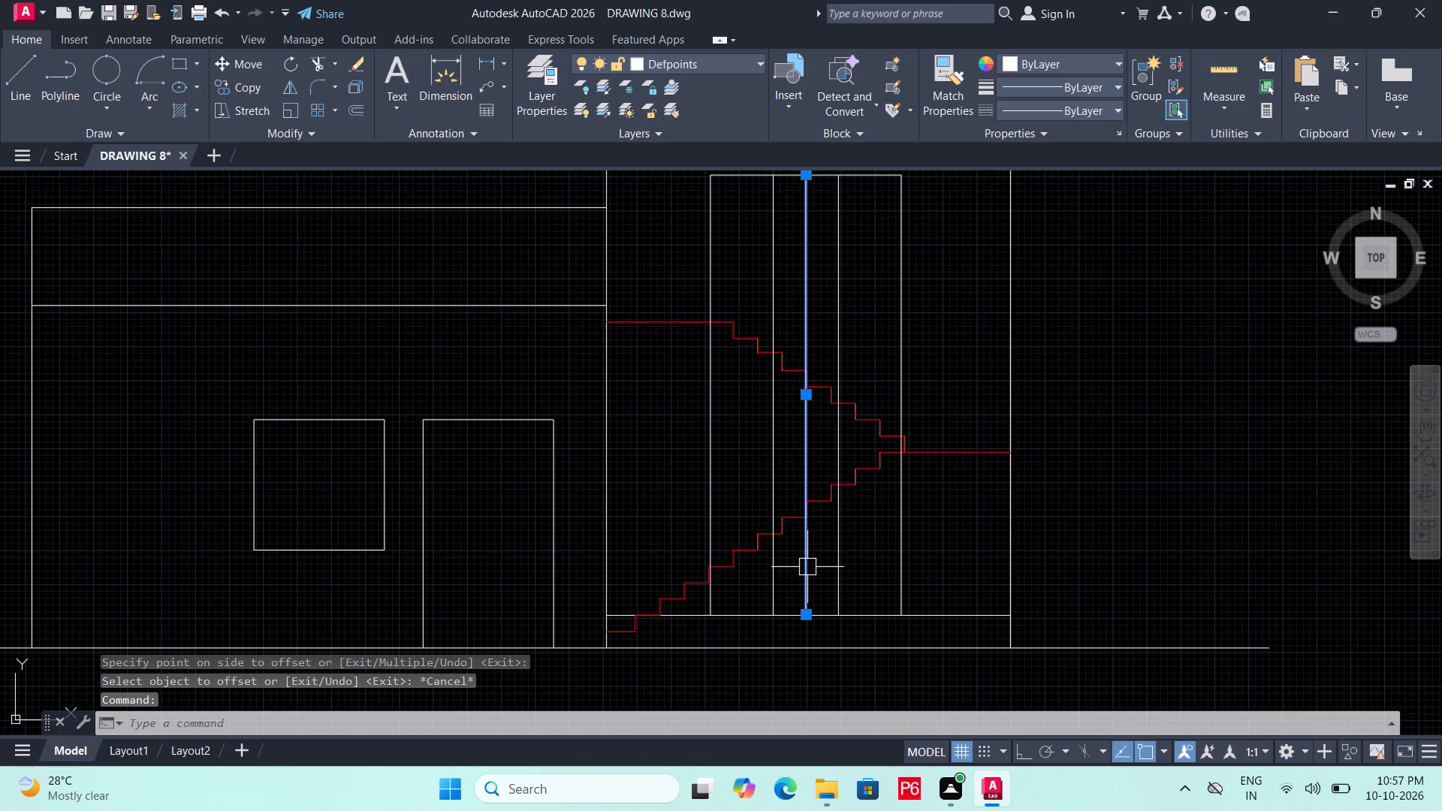
key(Delete)
key(ctrl+s)
key(ctrl+s)
Offset the stair tower inner opening's top line, both side lines and base line 3" inward to form its frame.
middle_drag(811, 570, 786, 634)
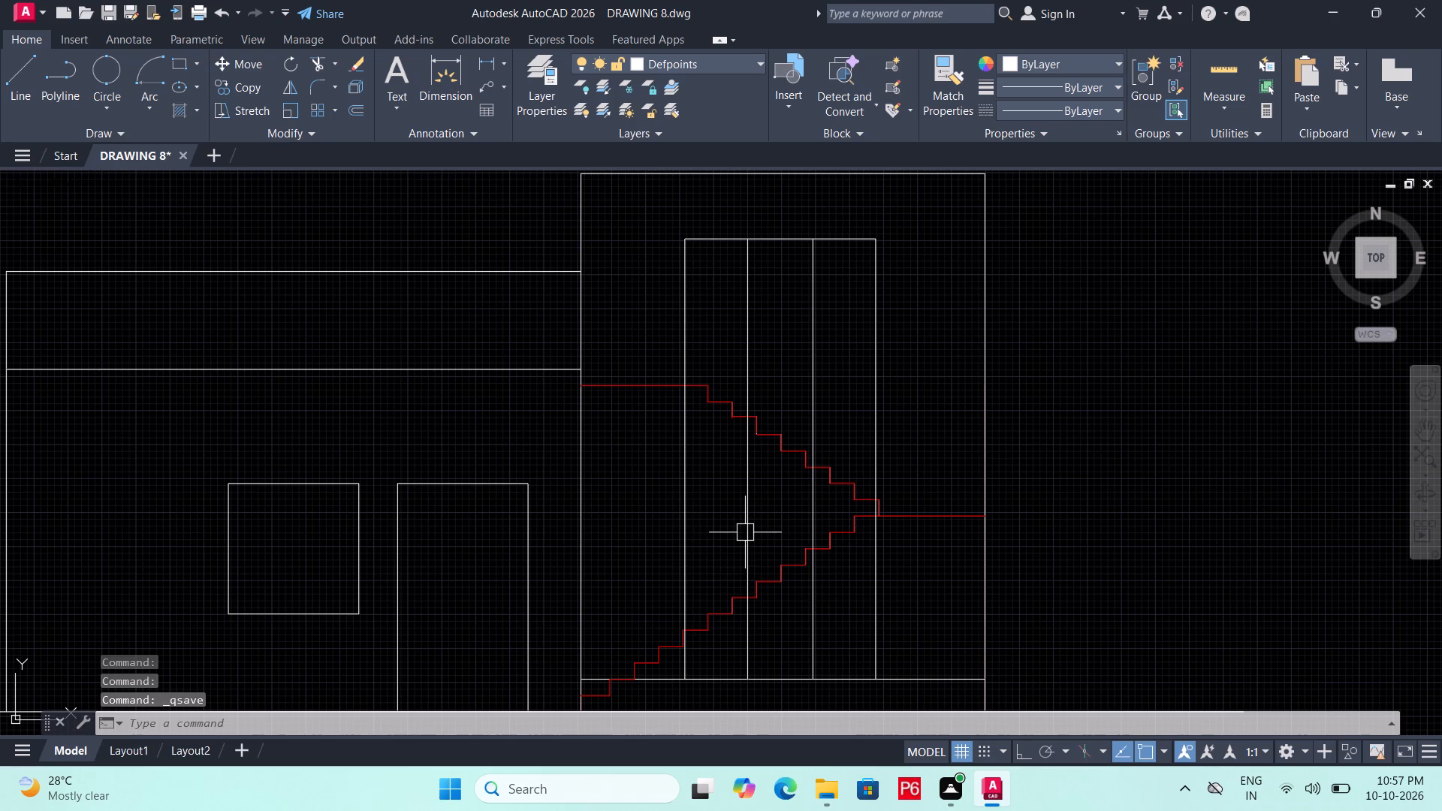
middle_drag(727, 625, 742, 544)
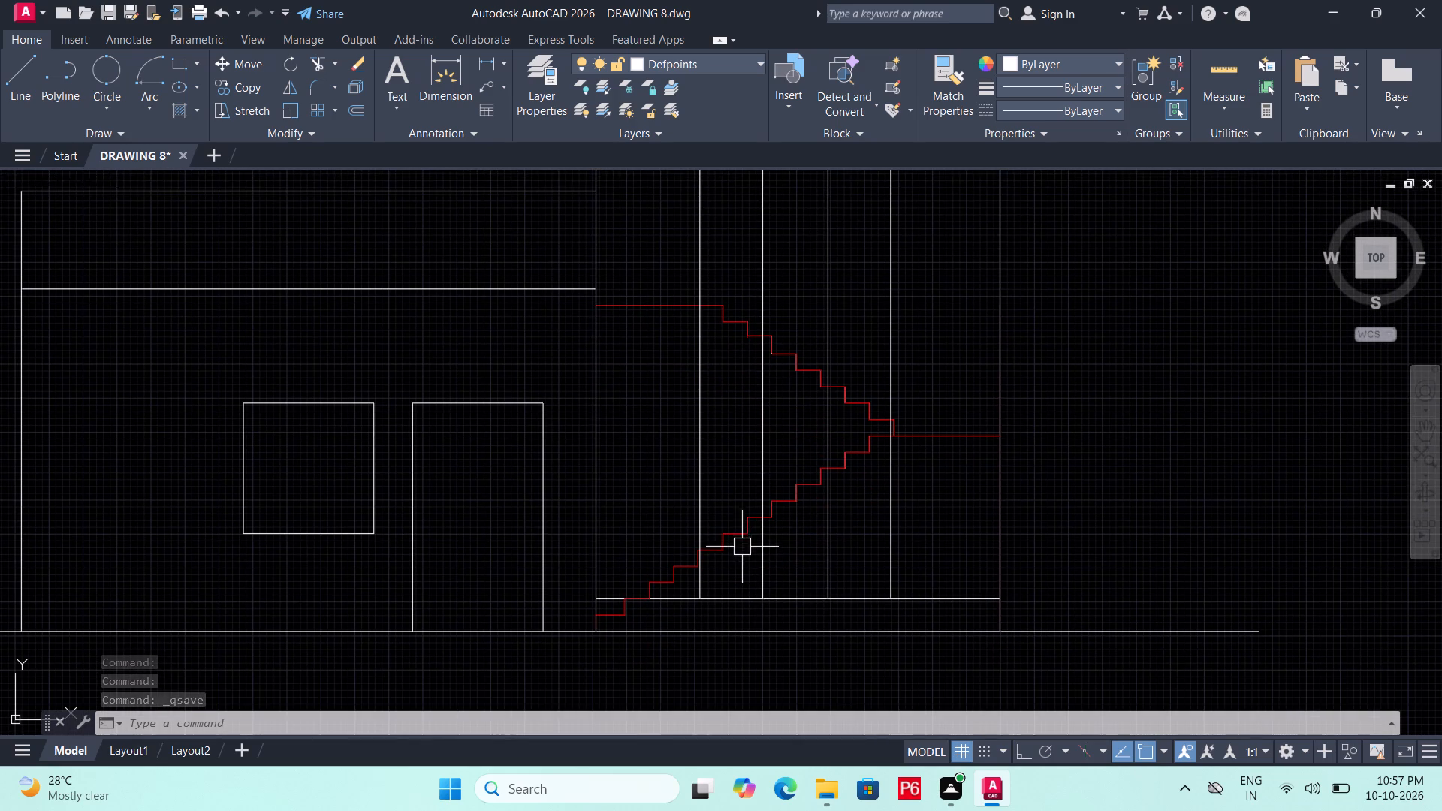
middle_drag(793, 574, 798, 623)
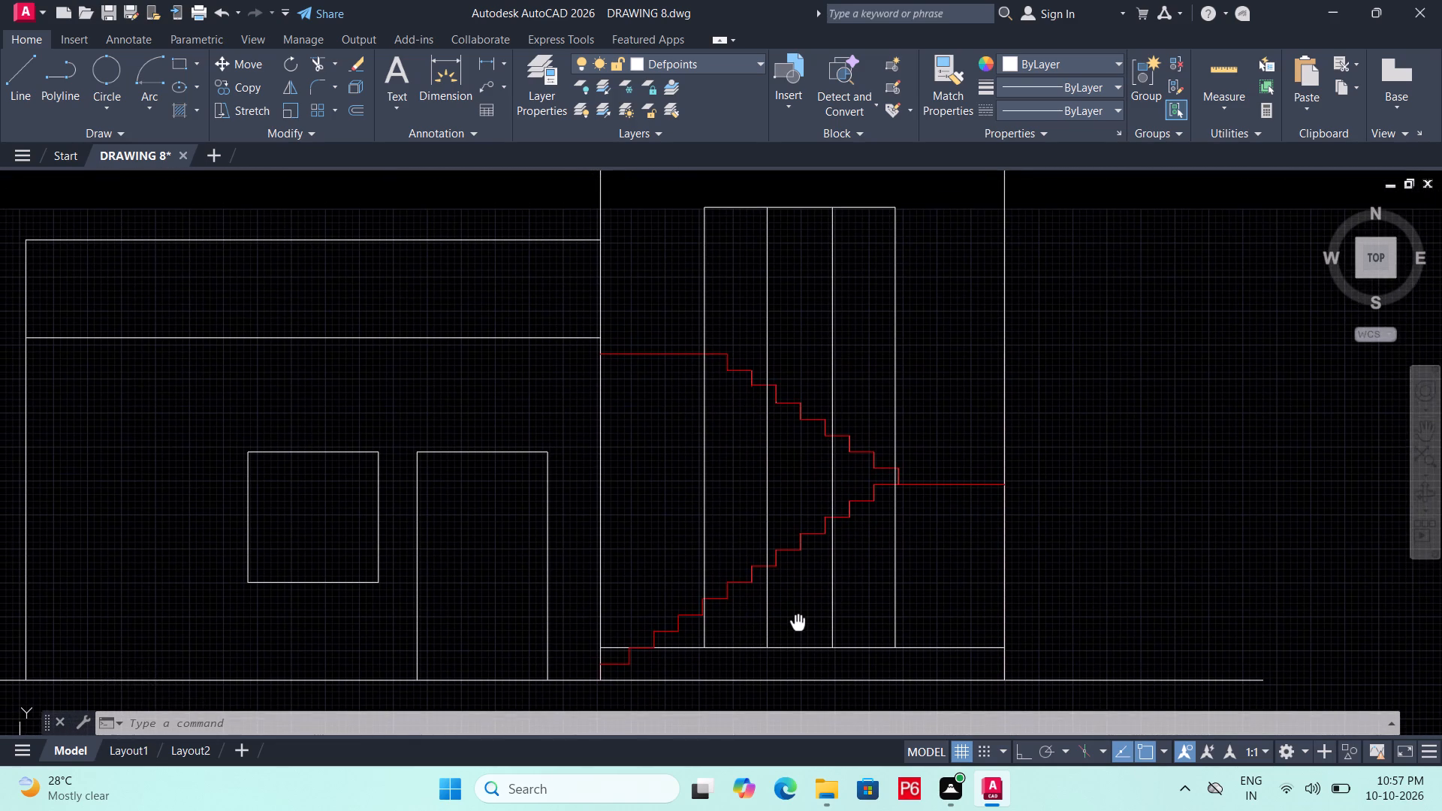
middle_drag(798, 623, 803, 658)
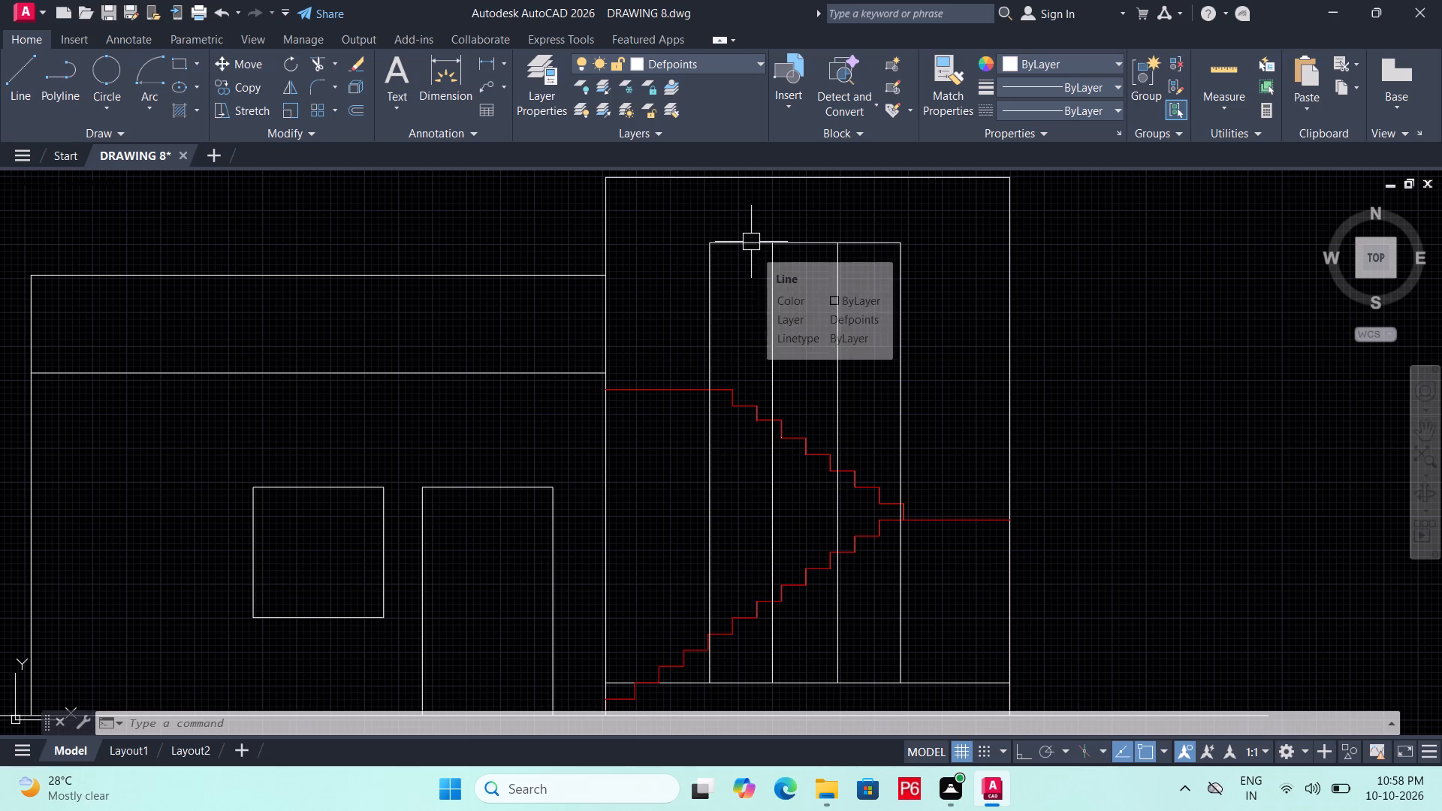
text(O)
key(space)
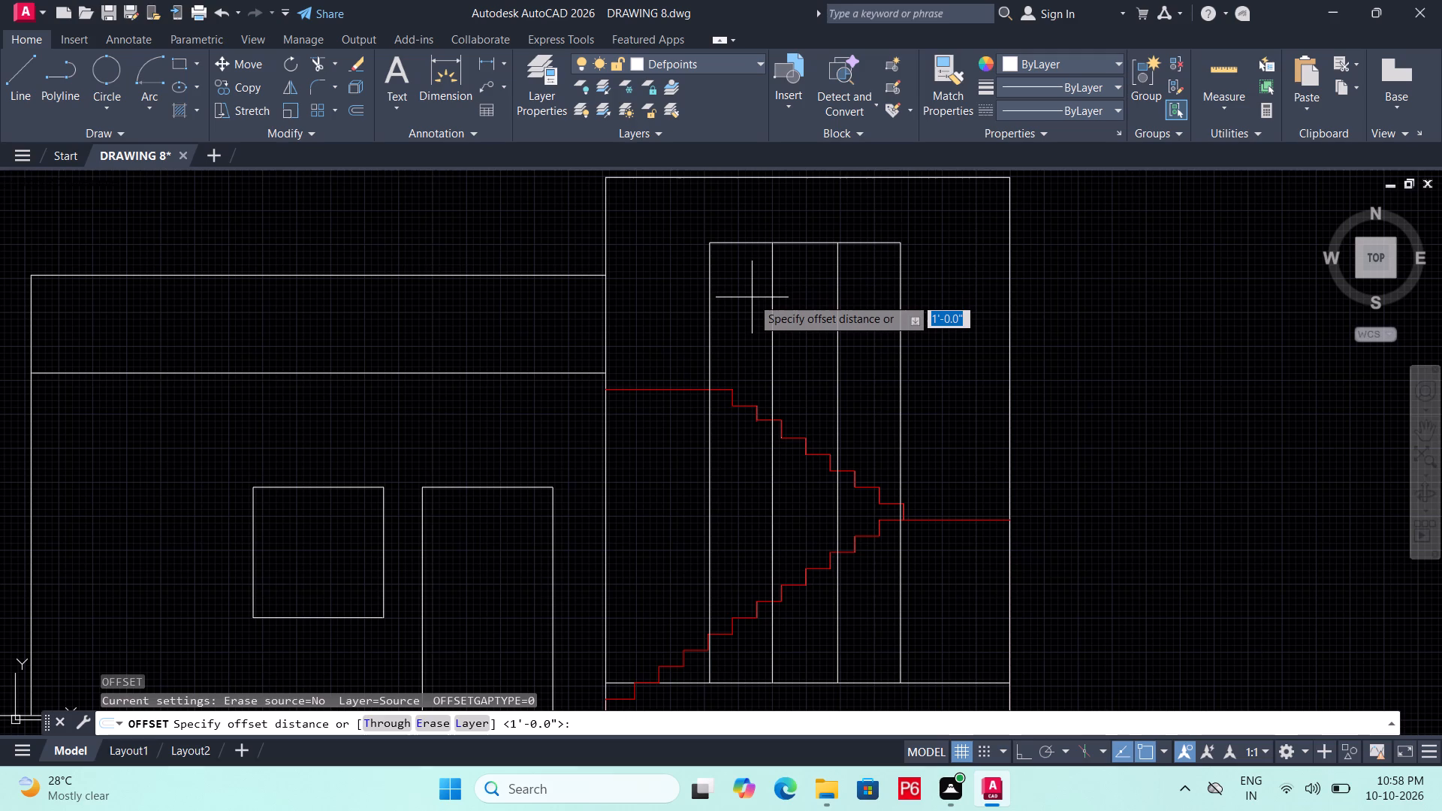
key(3)
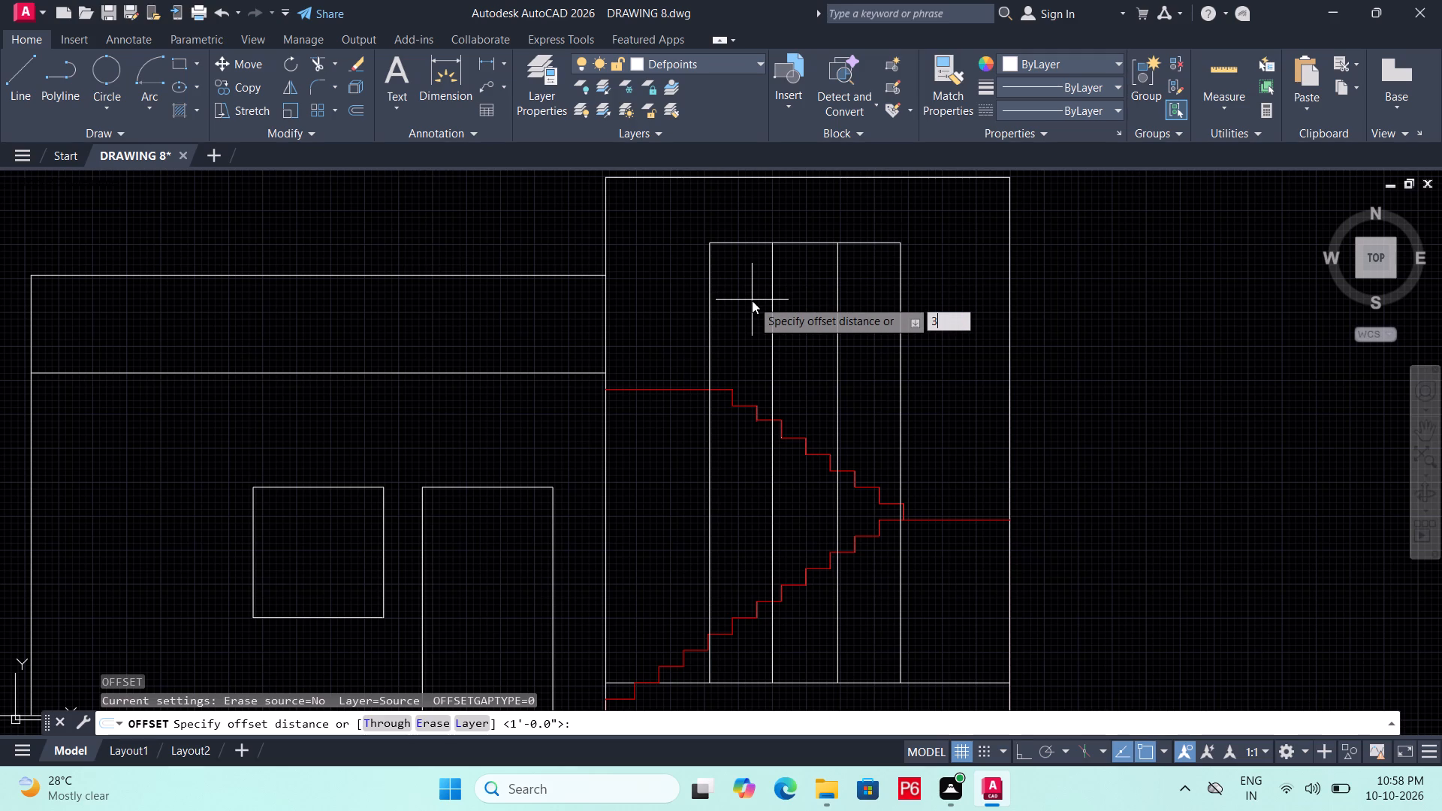
key(shift+quotedbl)
key(Return)
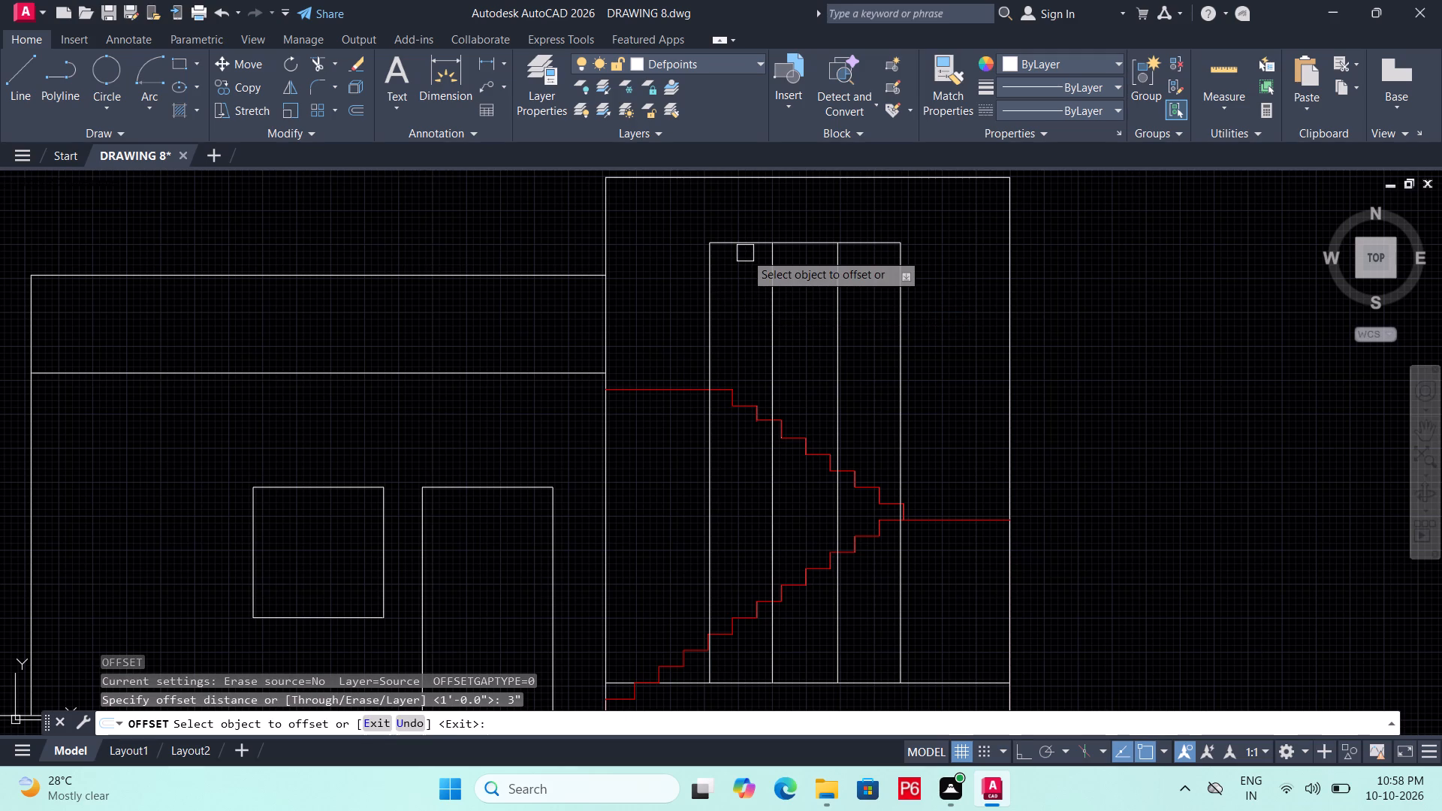
click(745, 249)
click(745, 291)
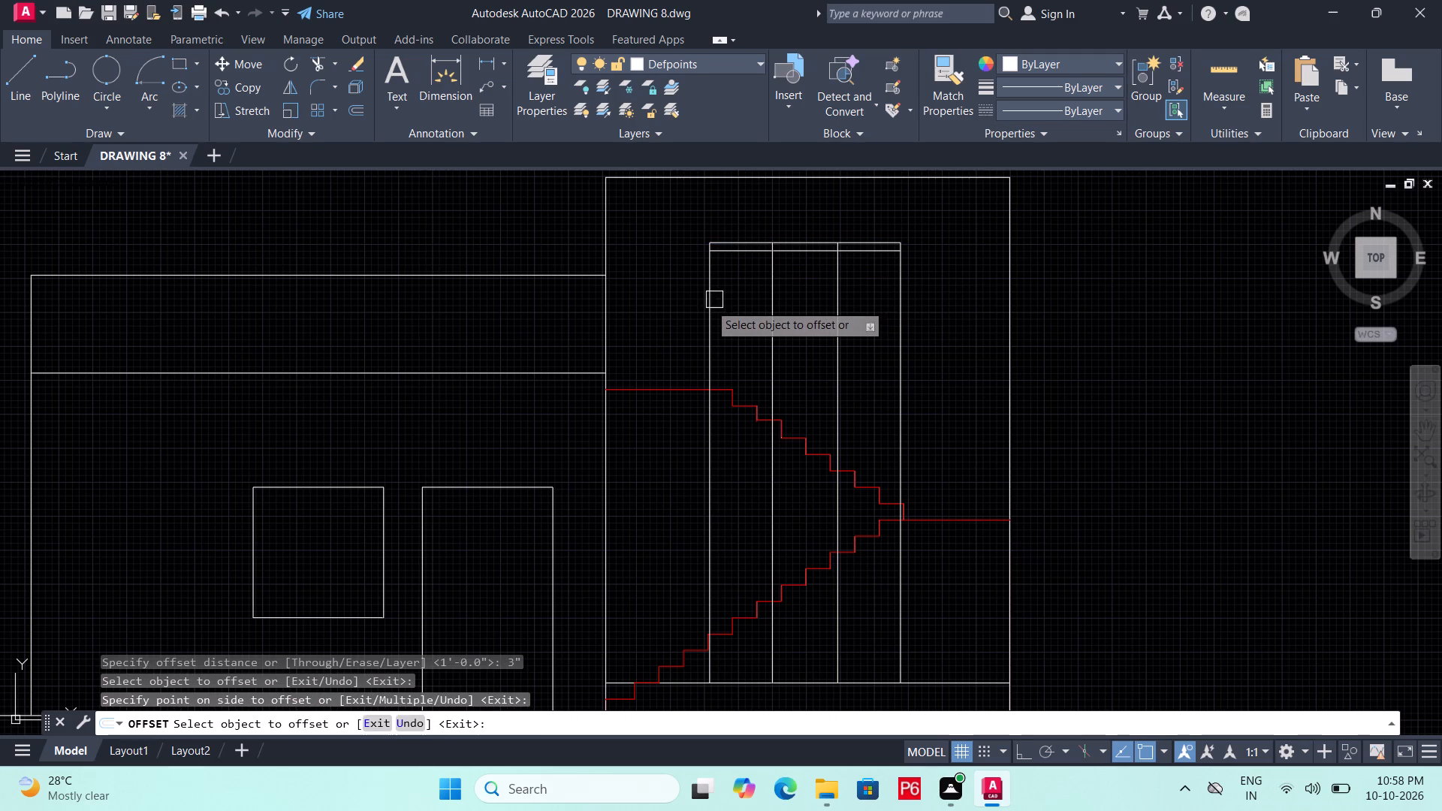
drag(709, 303, 719, 306)
click(744, 308)
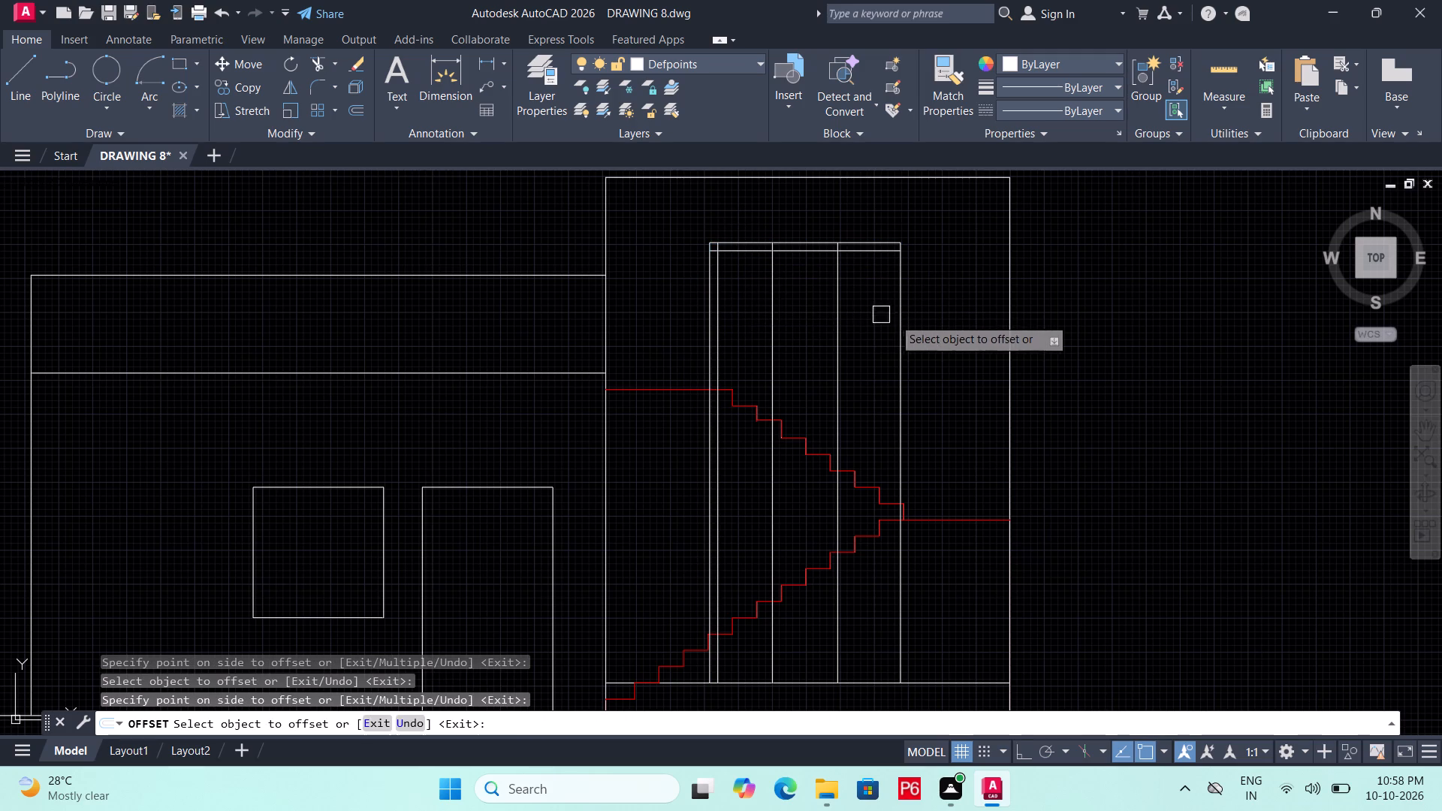
click(898, 318)
drag(874, 327, 873, 336)
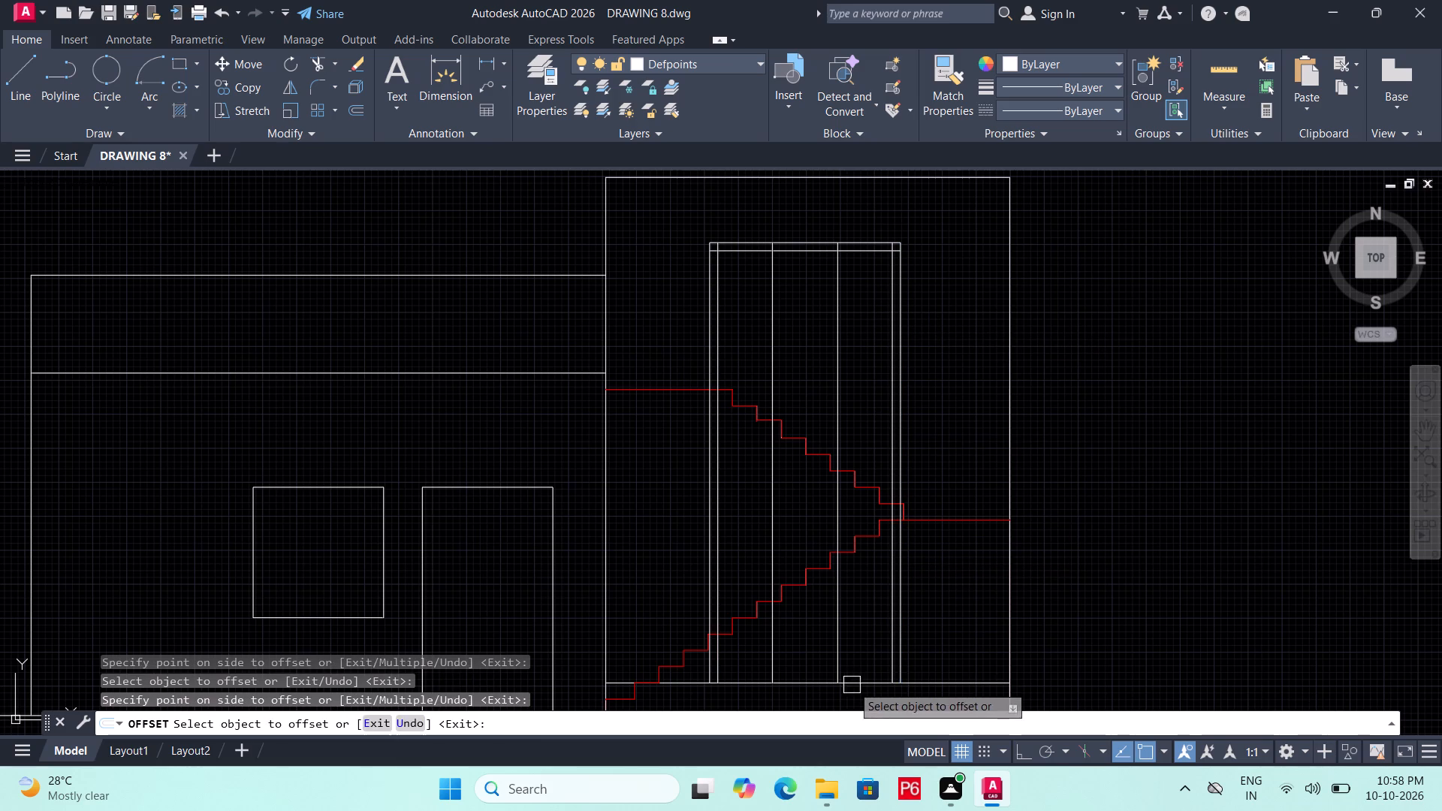
middle_drag(851, 686, 849, 624)
scroll(849, 623, up, 1)
click(866, 623)
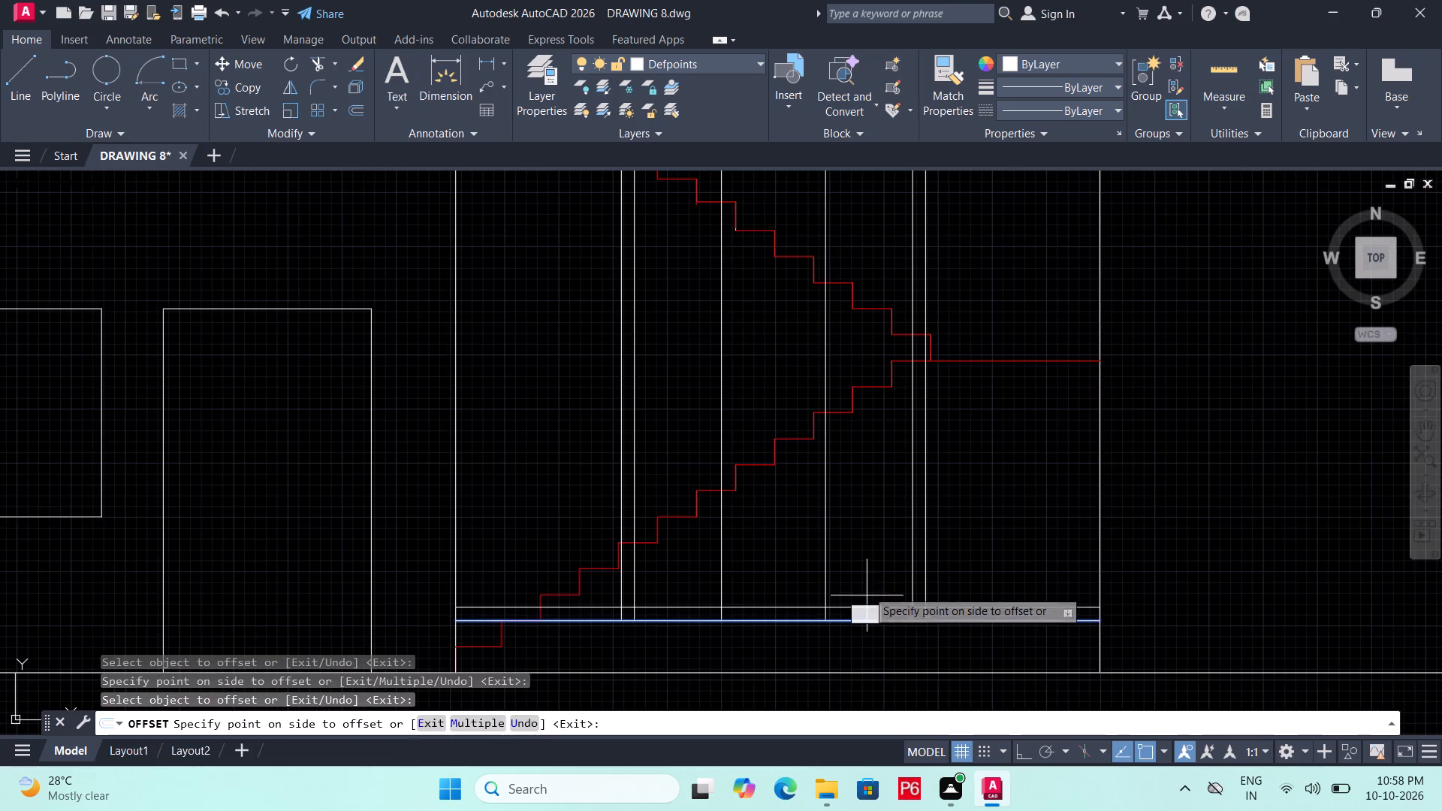
click(867, 589)
middle_drag(798, 487, 848, 676)
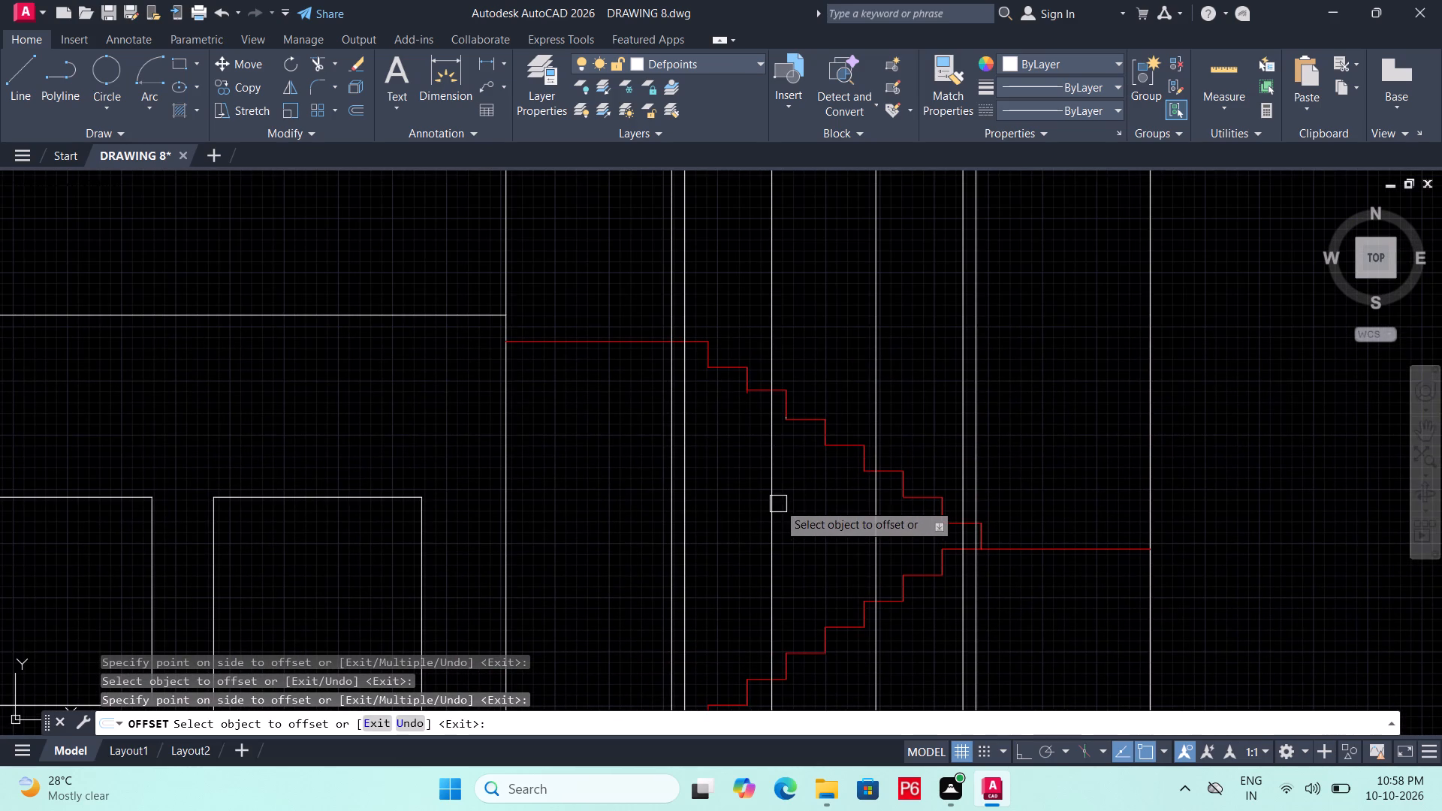
key(Escape)
Offset each of the inner opening's two vertical division lines 1.5" to both sides.
key(o)
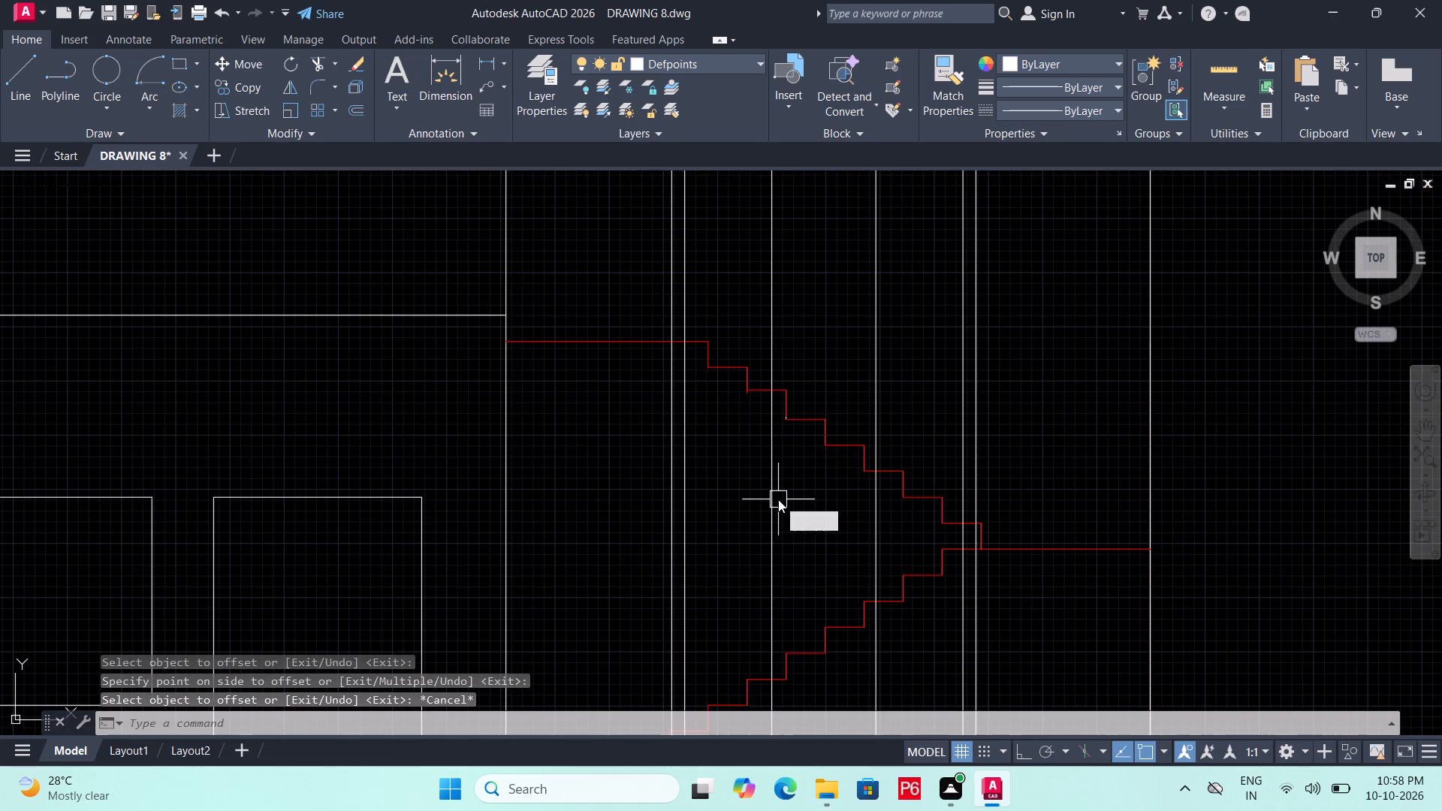
key(Return)
text(1')
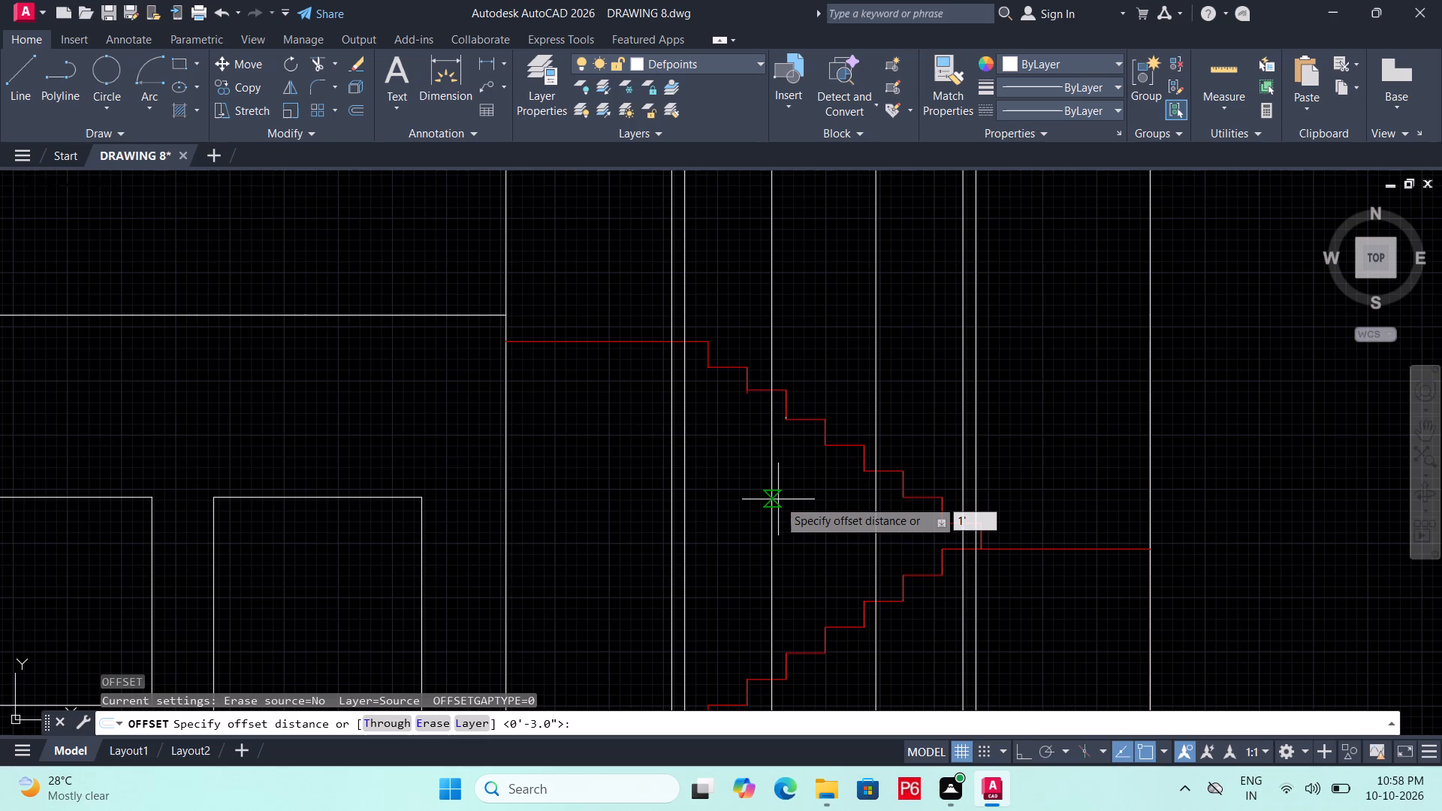
key(BackSpace)
text(.5")
key(Return)
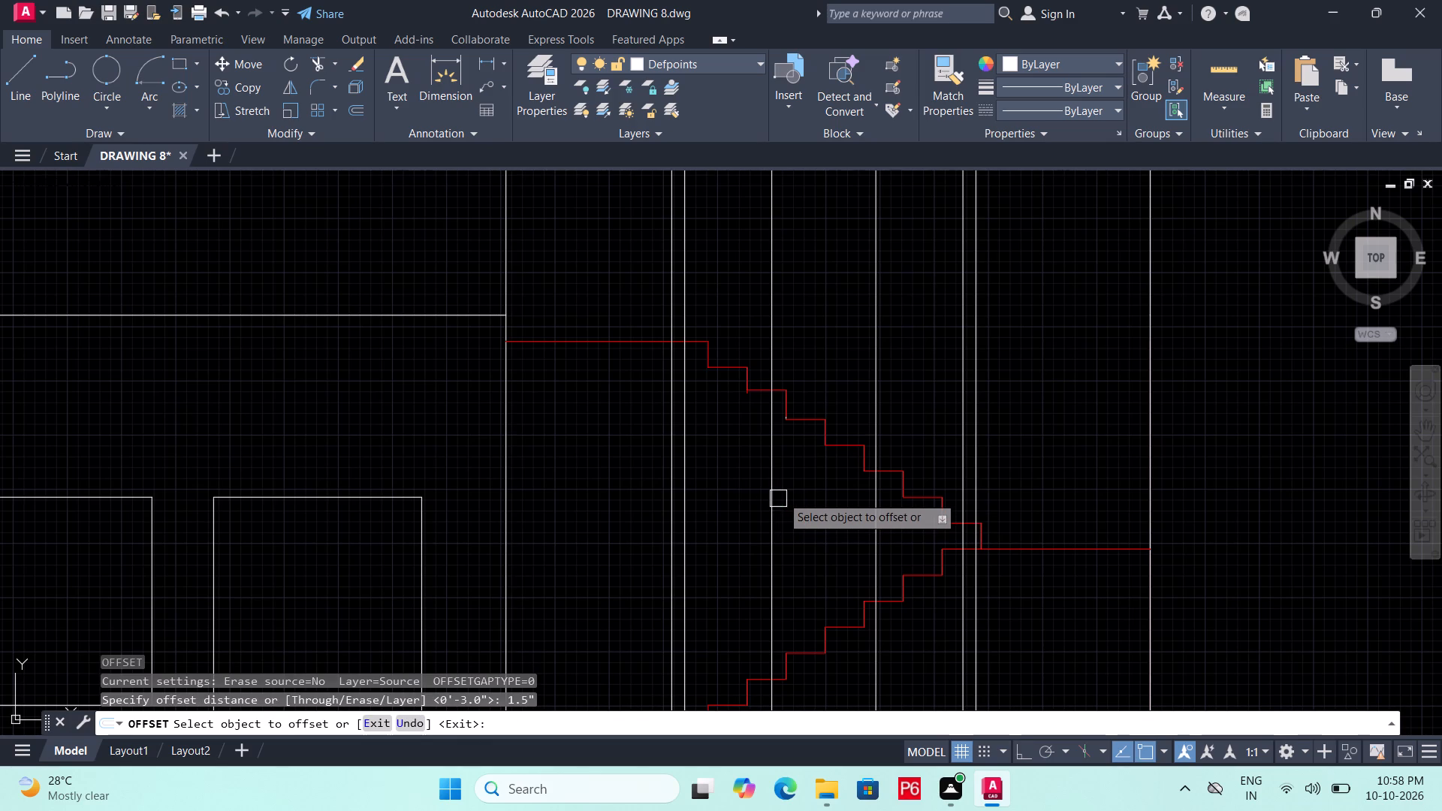
click(773, 496)
click(751, 498)
scroll(777, 494, up, 1)
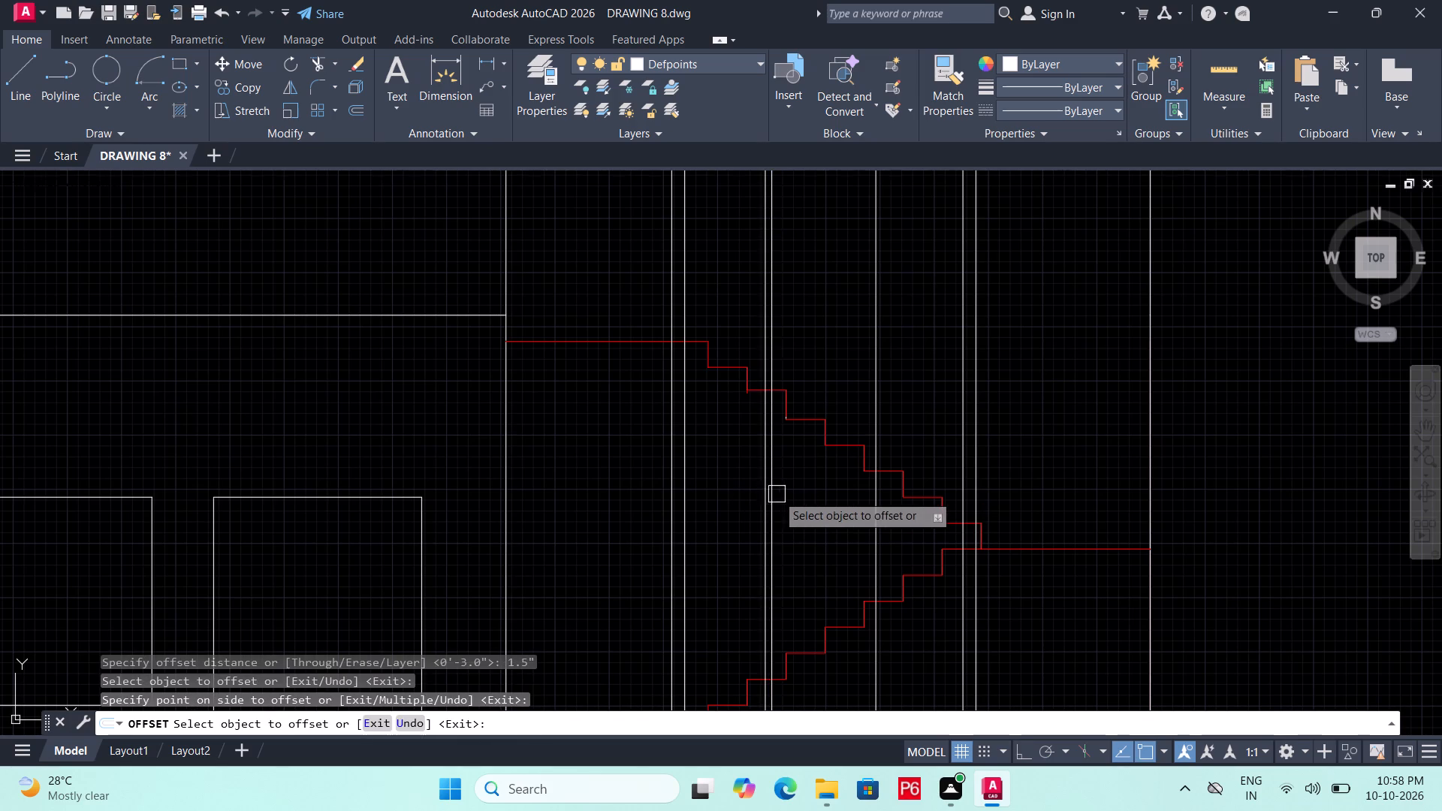
click(773, 496)
click(815, 503)
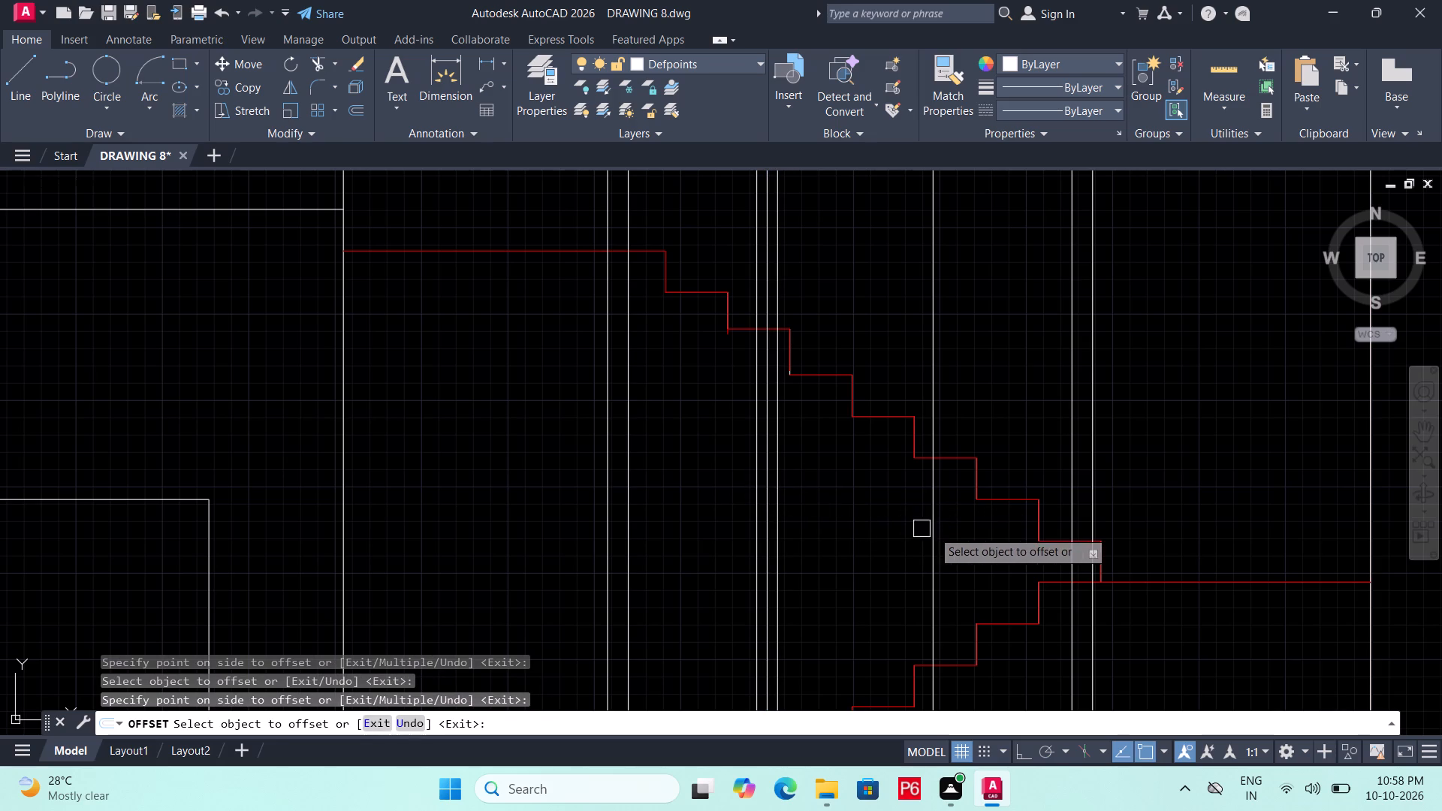
click(934, 530)
click(888, 534)
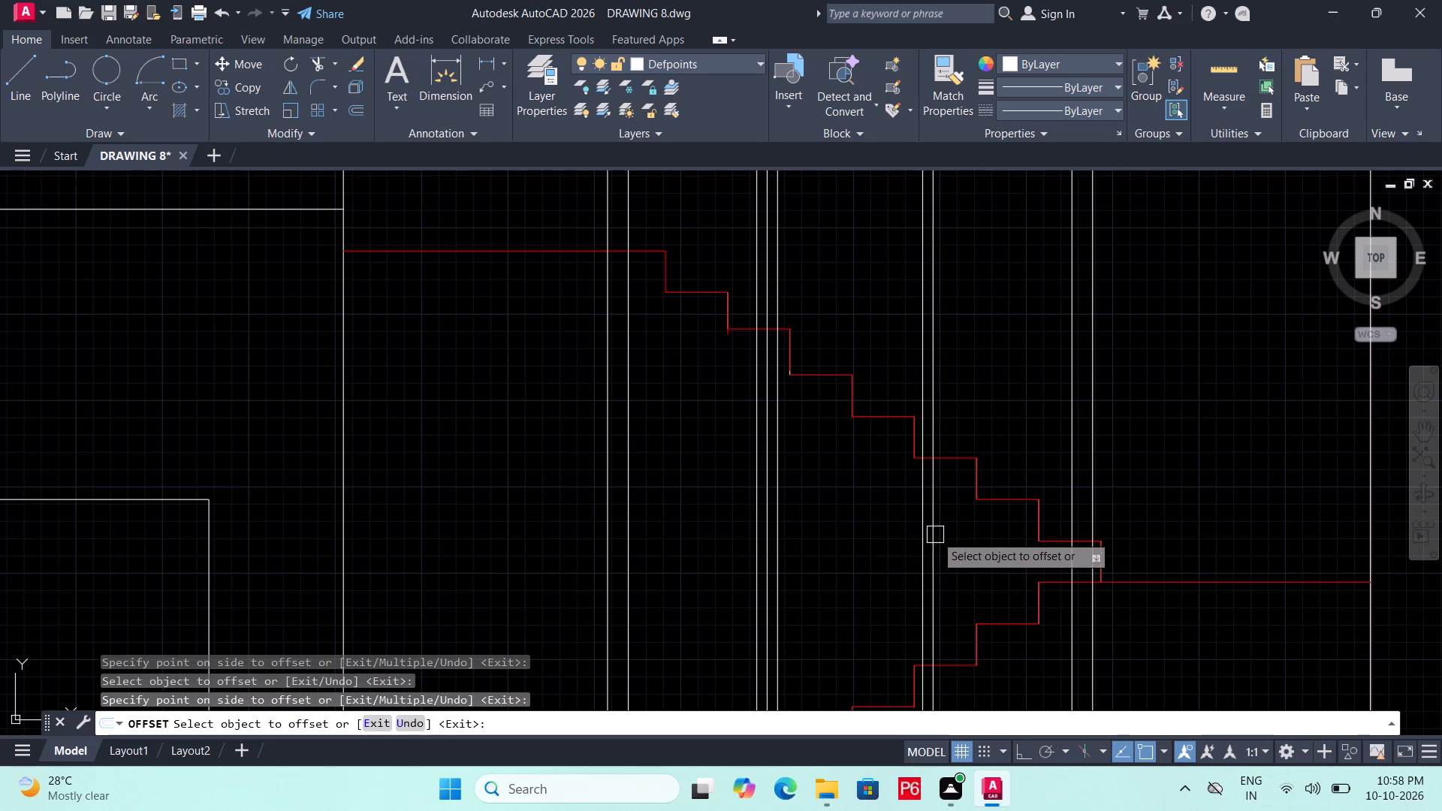
click(935, 535)
click(971, 535)
scroll(942, 546, up, 1)
key(Escape)
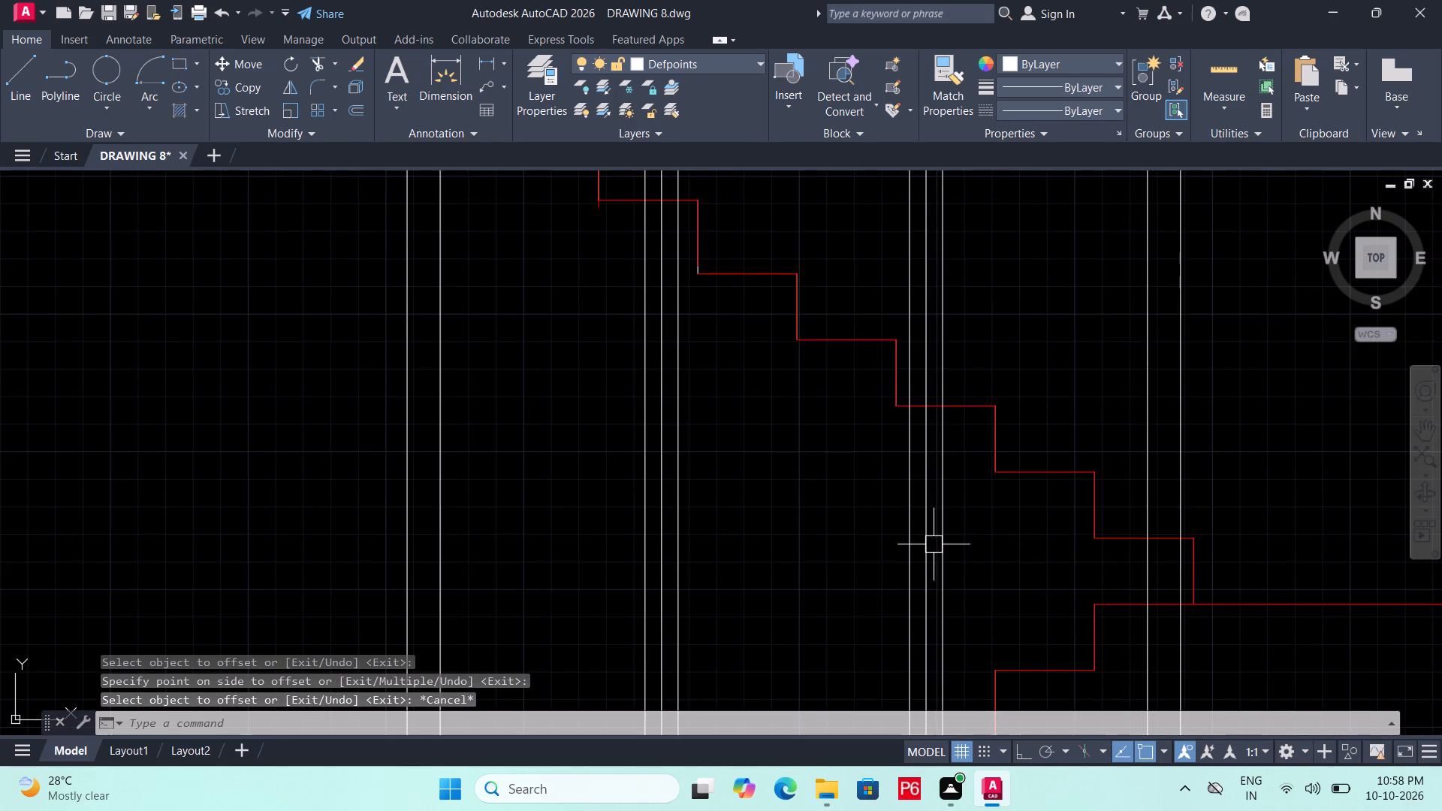
Delete the original centre line of each of the two vertical divisions and save the drawing.
click(931, 544)
key(Delete)
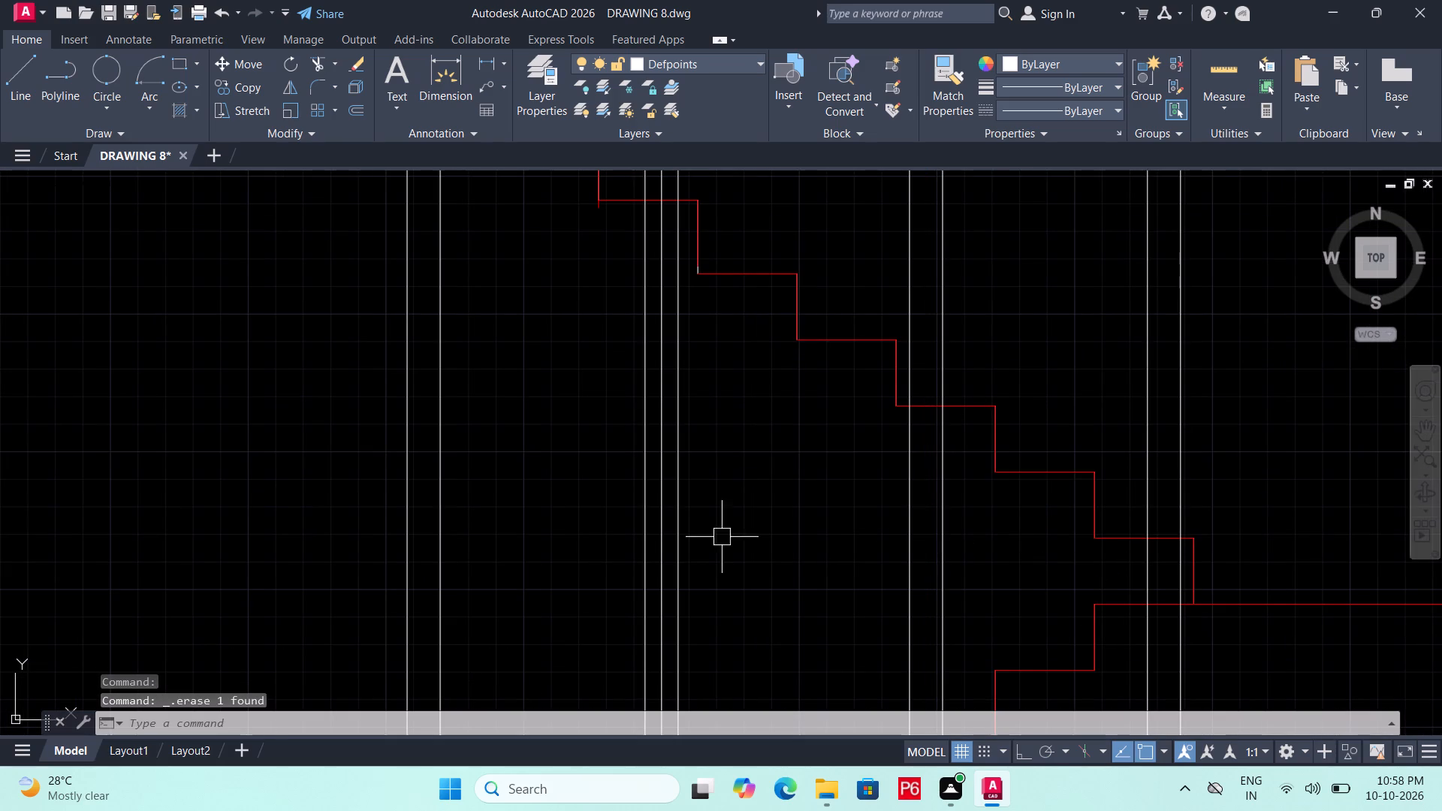
click(659, 539)
key(Delete)
scroll(734, 517, down, 3)
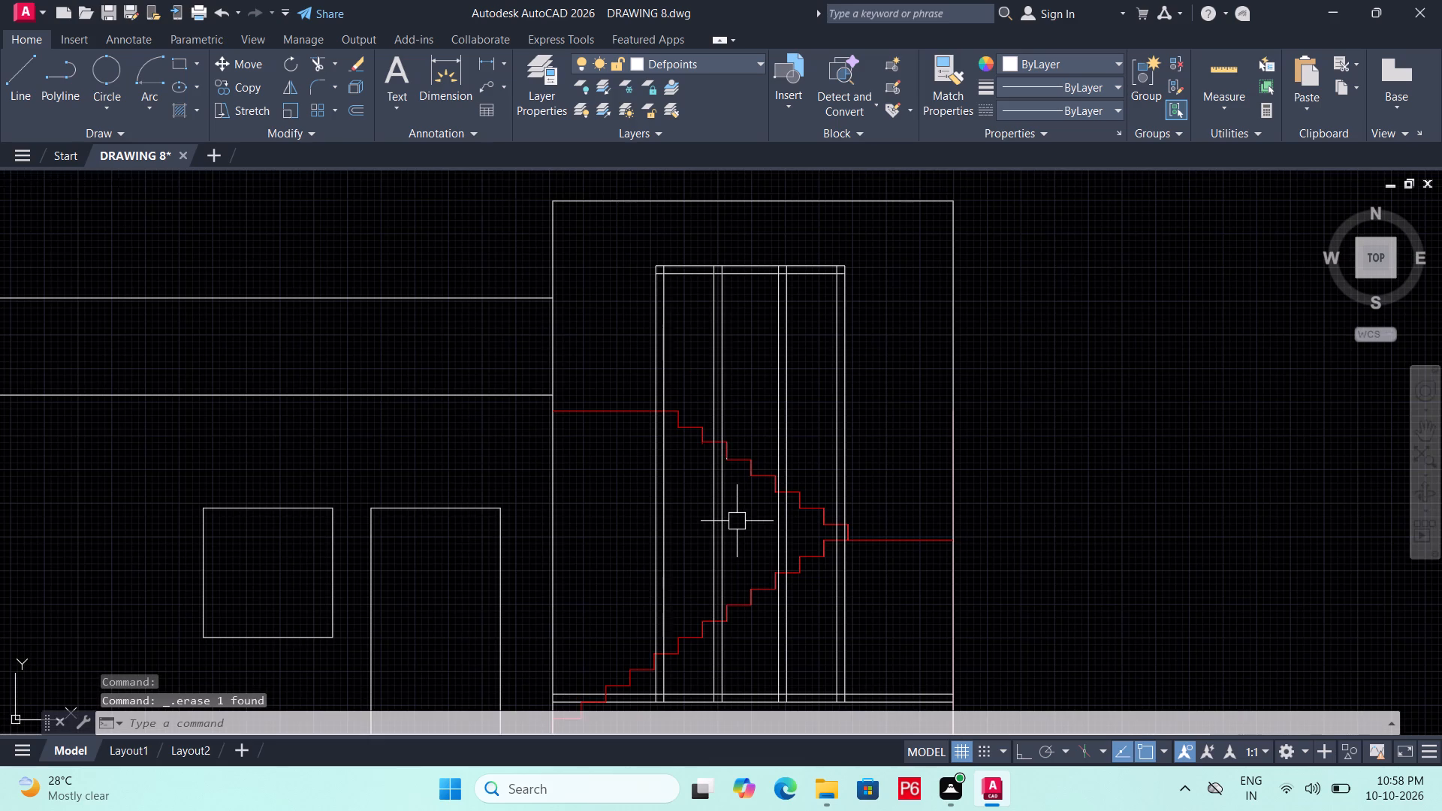
key(ctrl+s)
key(ctrl+s)
key(ctrl+s)
Trim the overlapping frame and division lines along the inner opening's top edge, then save the drawing.
middle_drag(737, 521, 750, 490)
scroll(751, 209, up, 1)
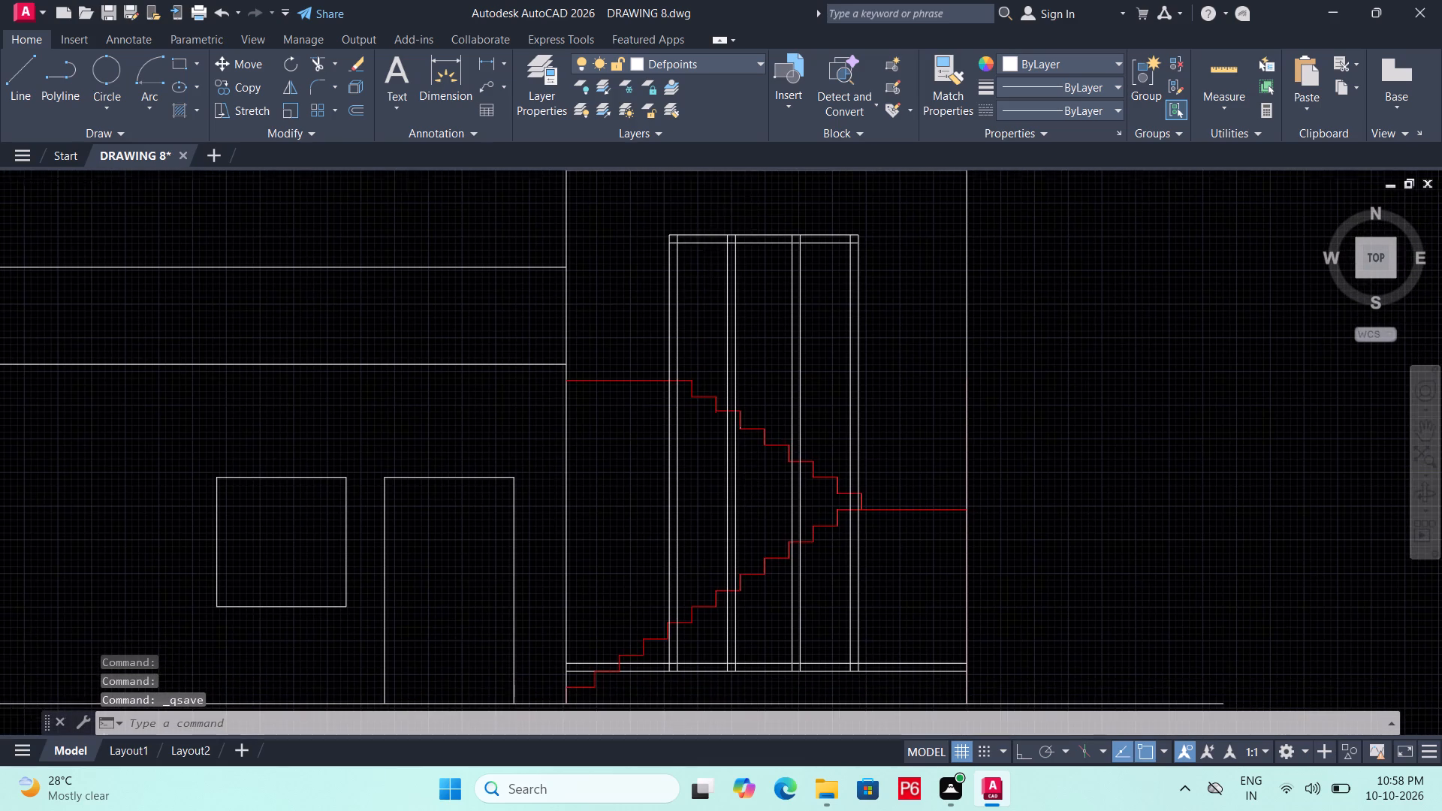
scroll(751, 209, up, 2)
key(t)
key(r)
key(space)
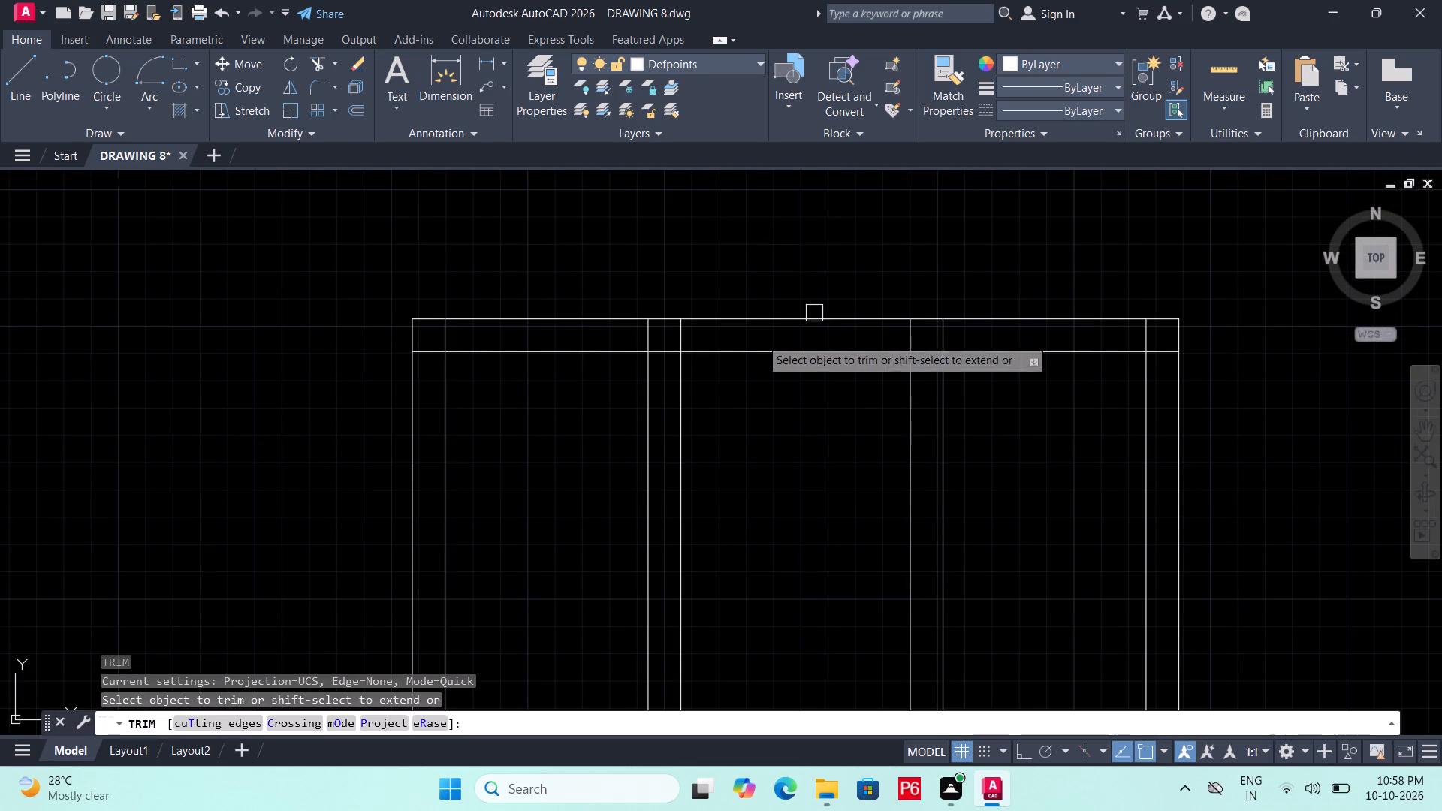
key(space)
click(701, 334)
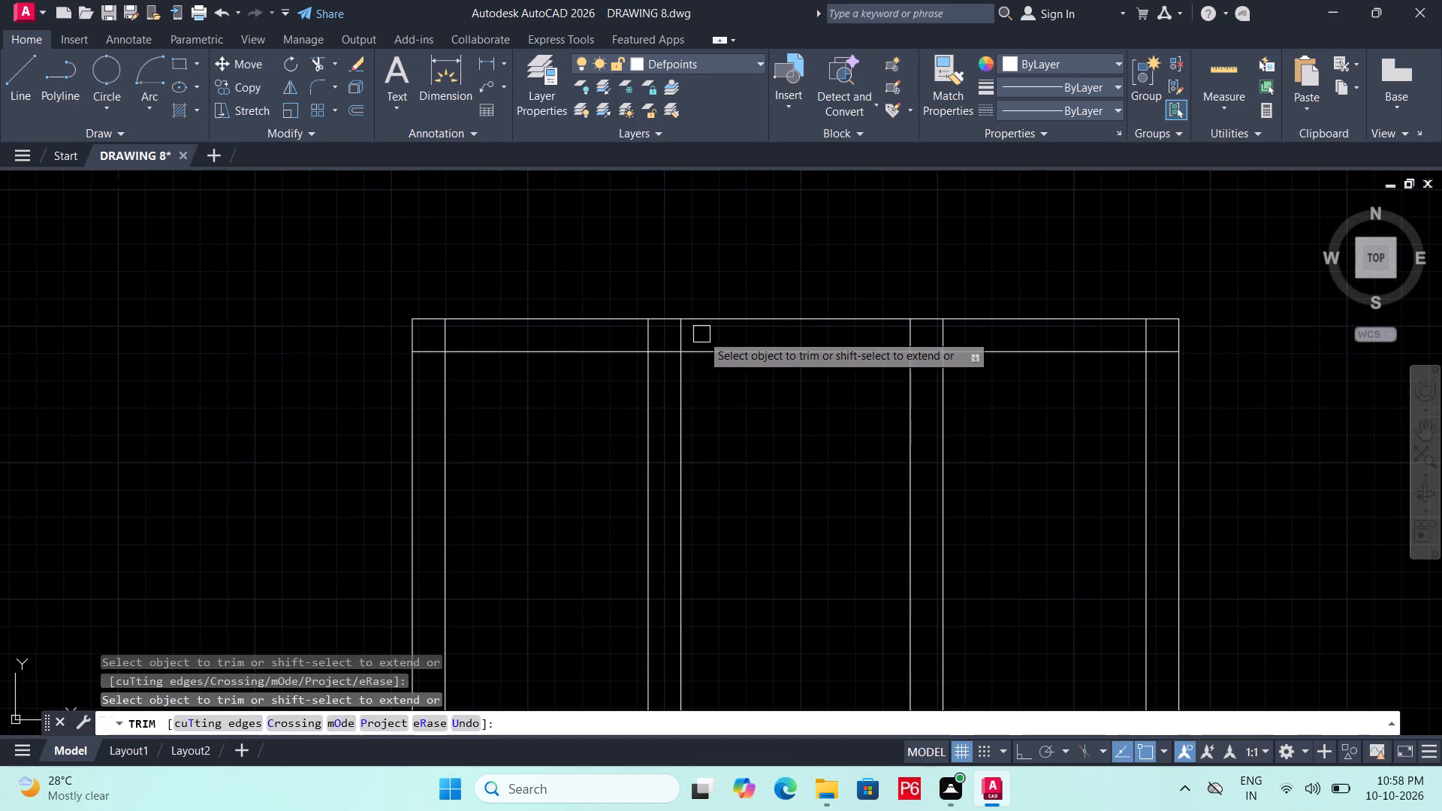
click(631, 327)
click(668, 351)
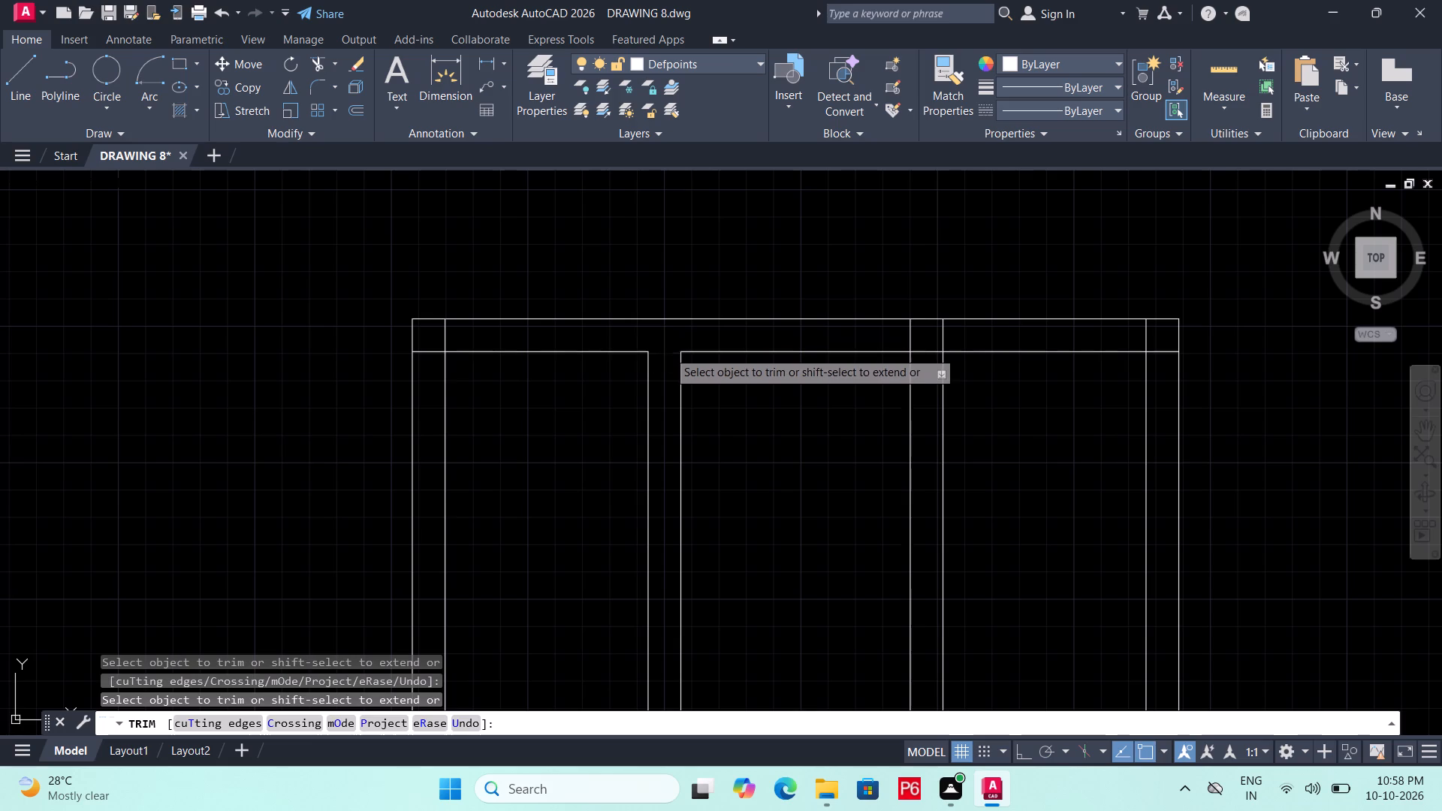
click(445, 334)
drag(424, 356, 431, 353)
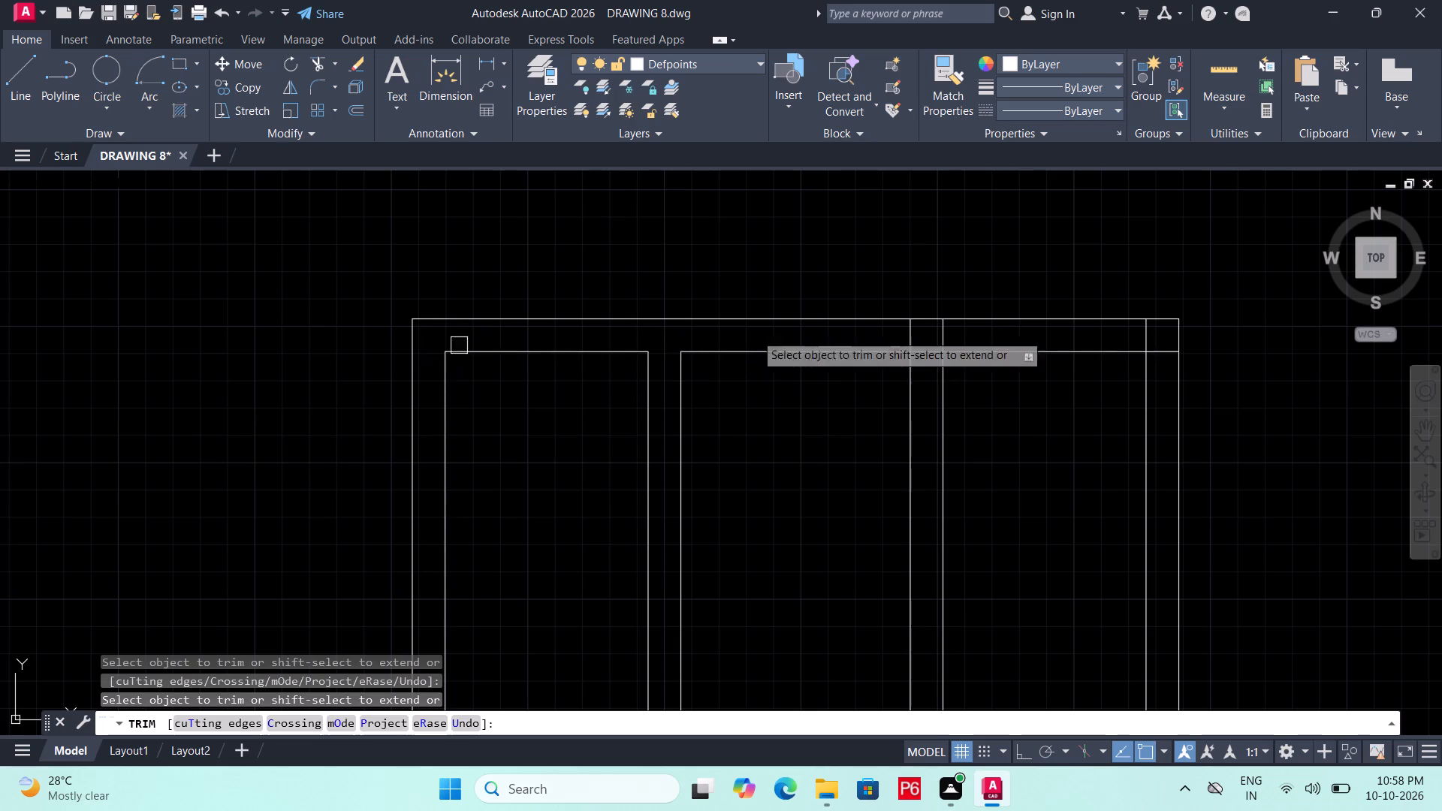
click(906, 333)
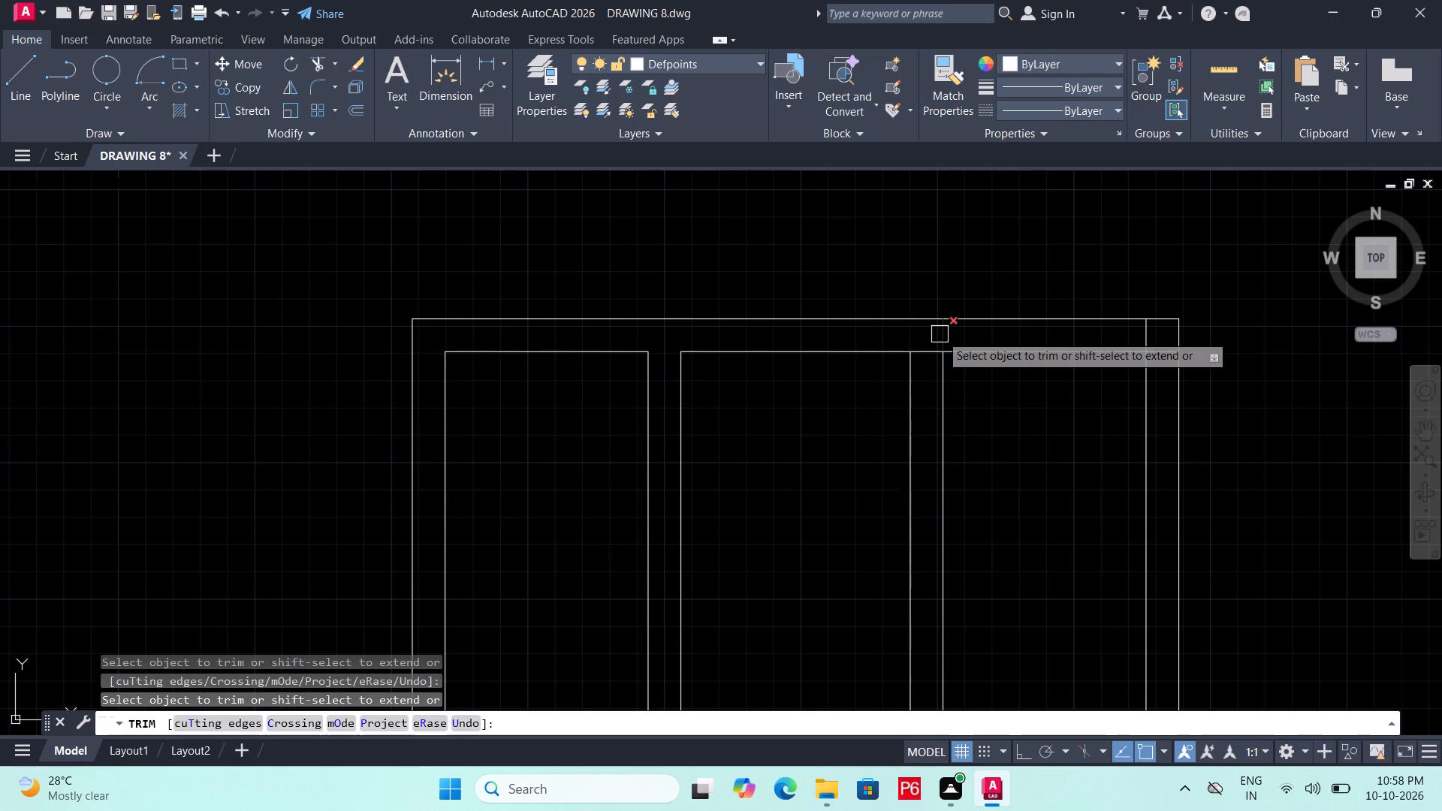
click(940, 334)
click(927, 349)
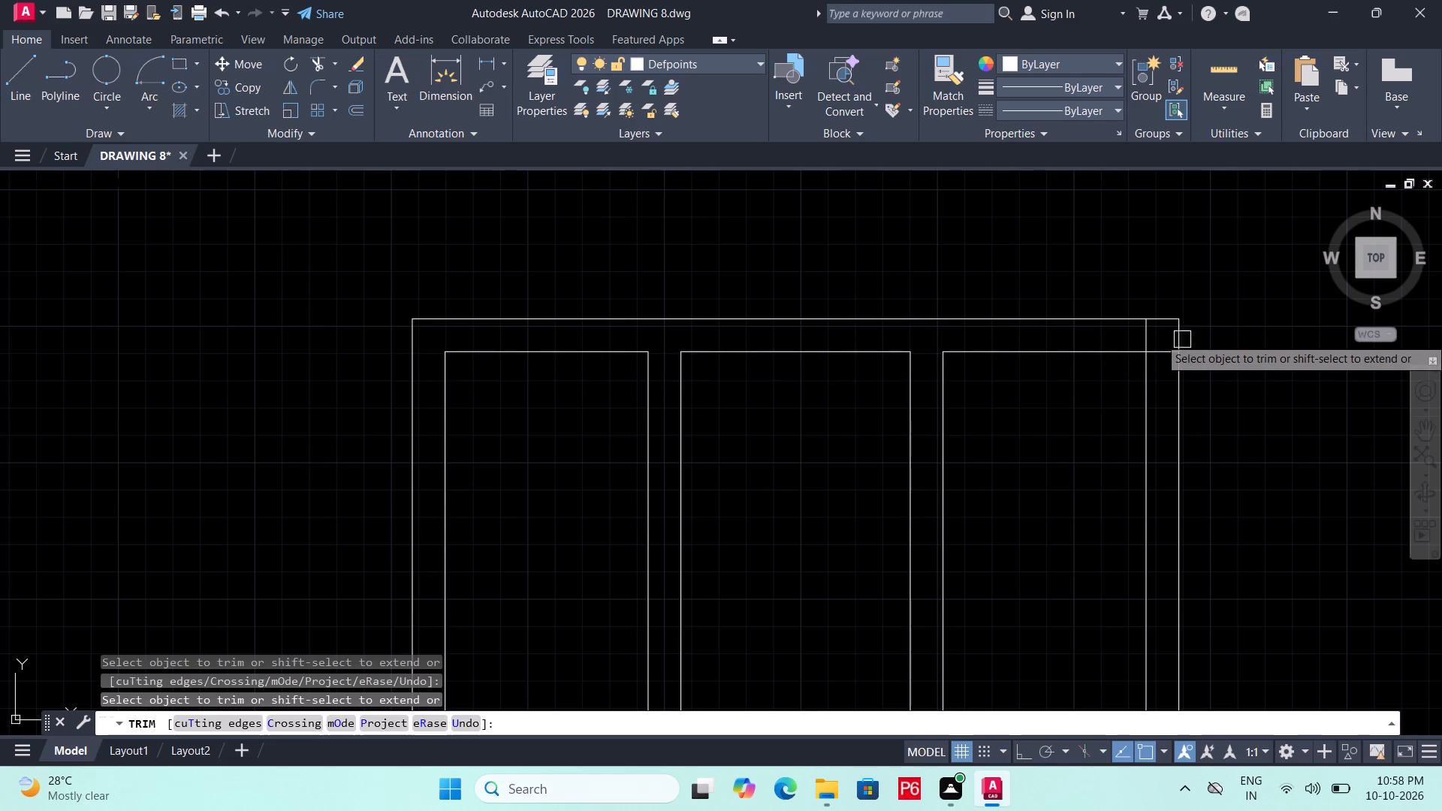
click(1152, 338)
click(1164, 349)
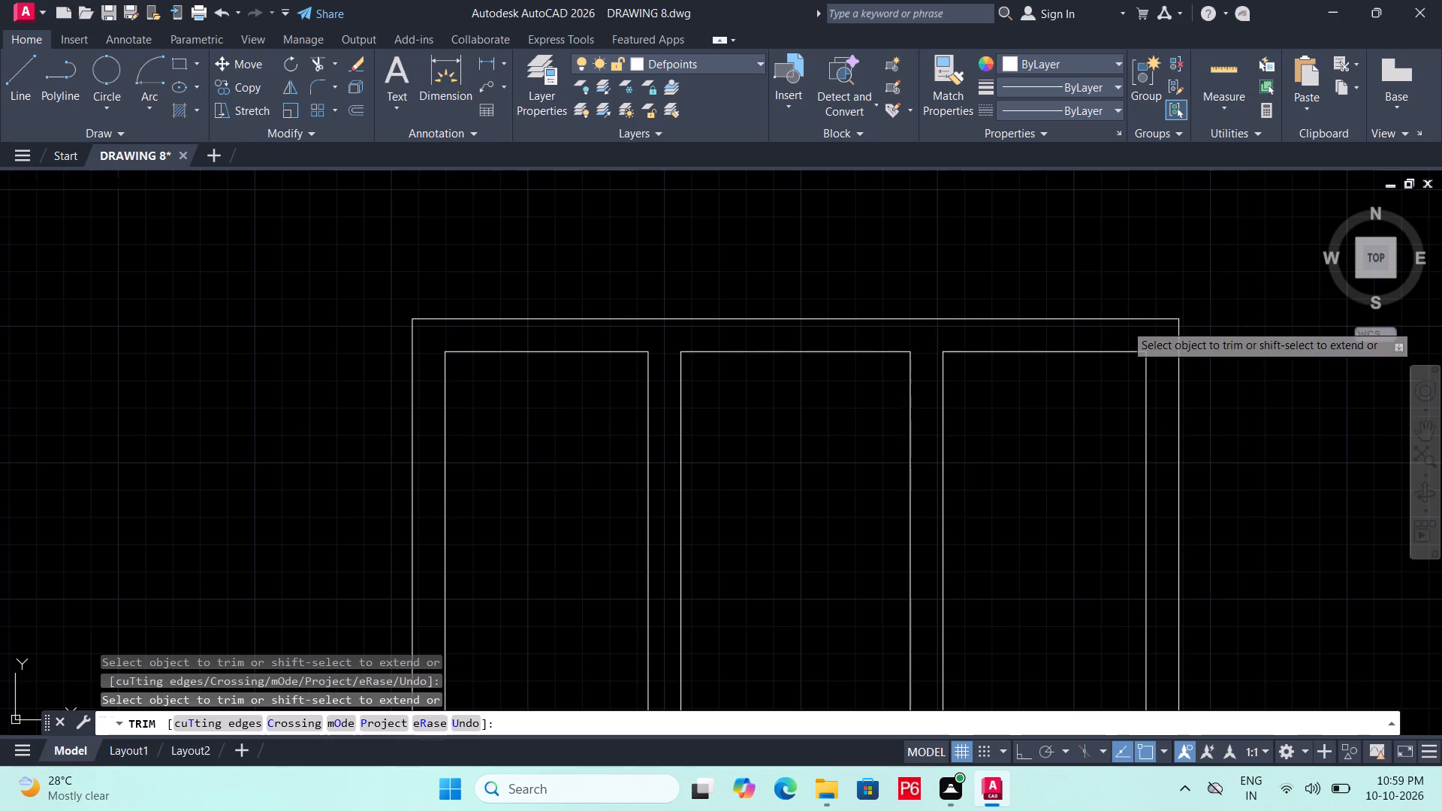
scroll(1022, 280, down, 3)
middle_drag(776, 69, 762, 44)
middle_drag(792, 347, 787, 317)
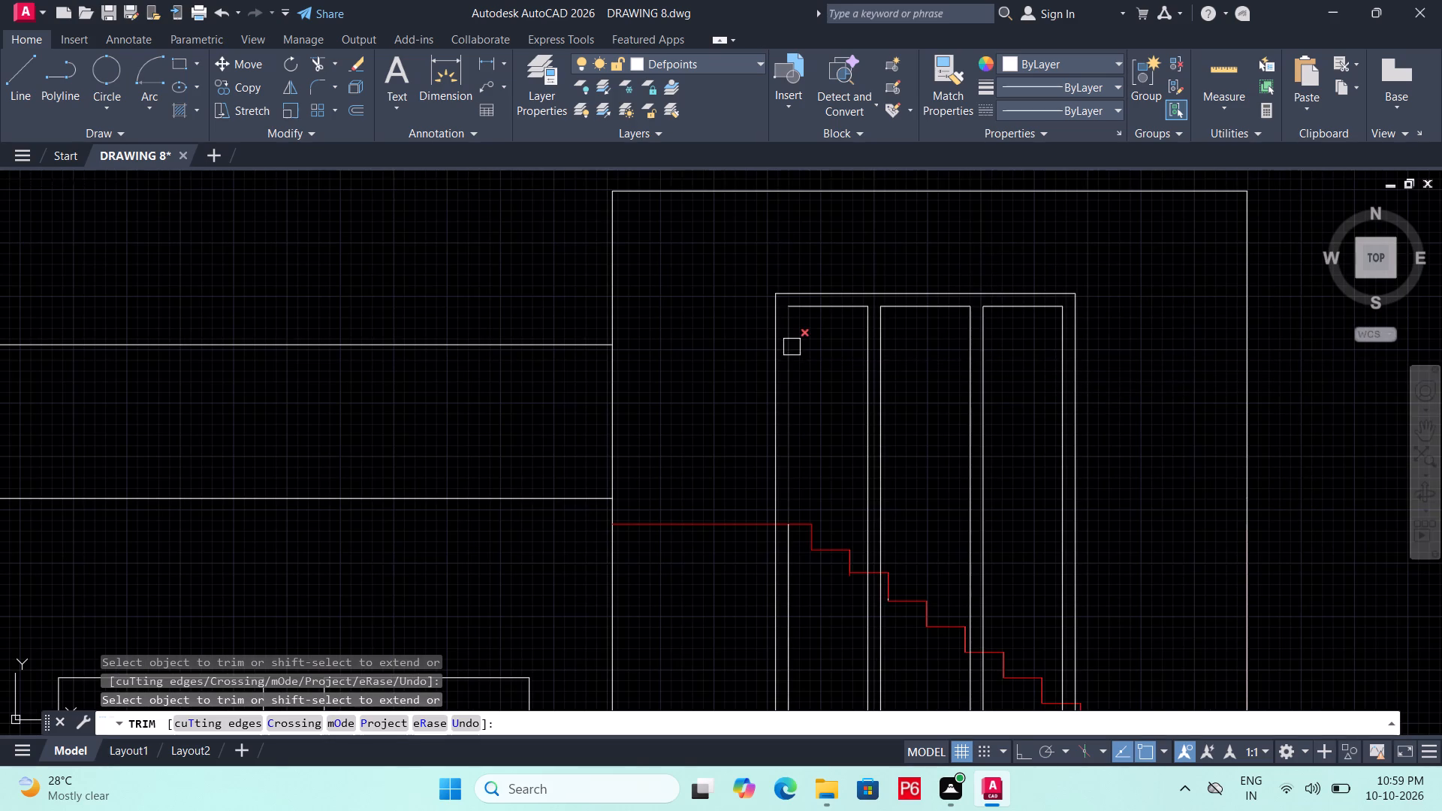
middle_drag(787, 317, 750, 204)
key(ctrl+s)
key(ctrl+s)
Trim the overlapping inner frame lines at the bottom left corner of the stair tower's inner opening.
scroll(898, 405, down, 1)
middle_drag(897, 399, 894, 315)
scroll(896, 590, up, 2)
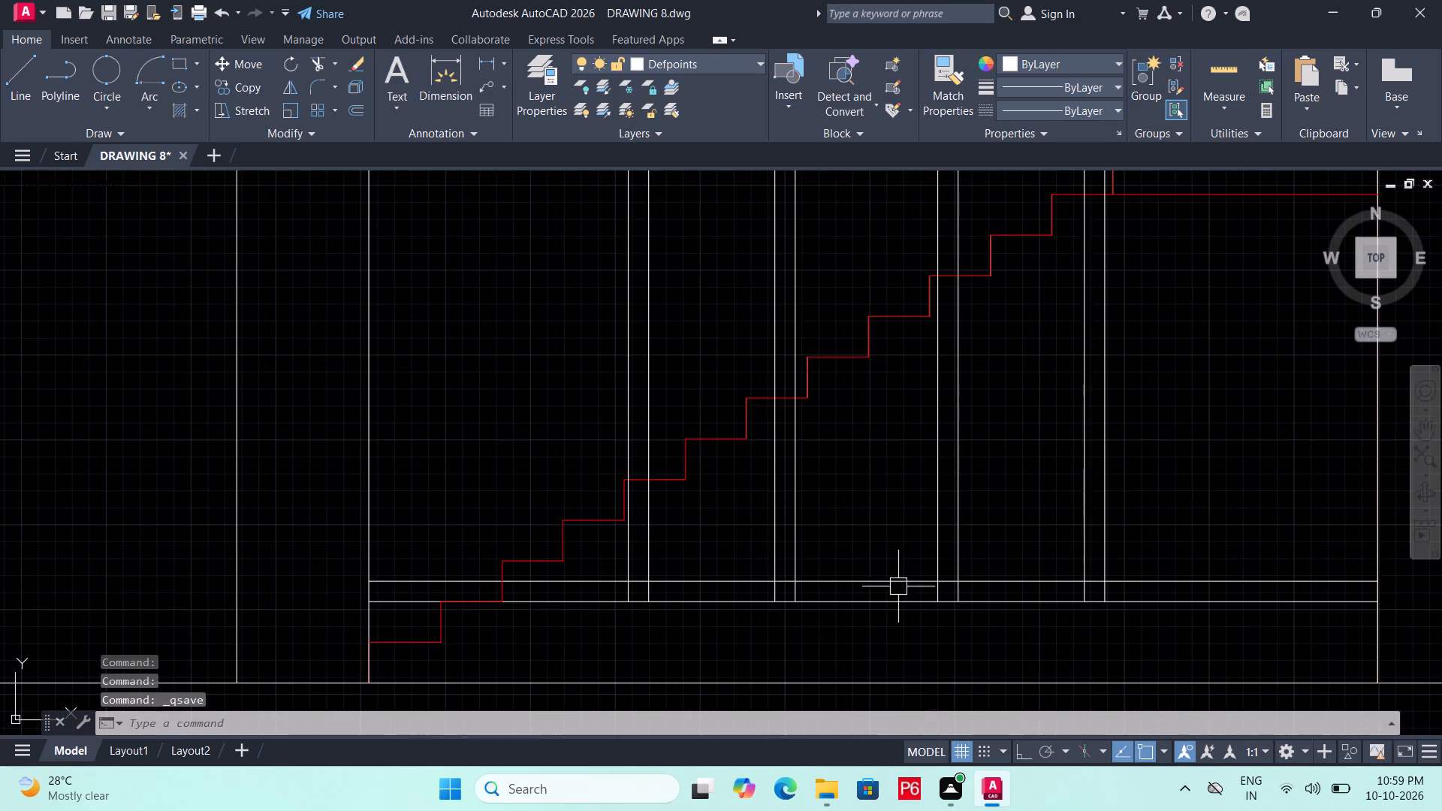
scroll(752, 580, up, 2)
middle_drag(661, 603, 640, 585)
text(TR)
key(space)
key(space)
click(457, 566)
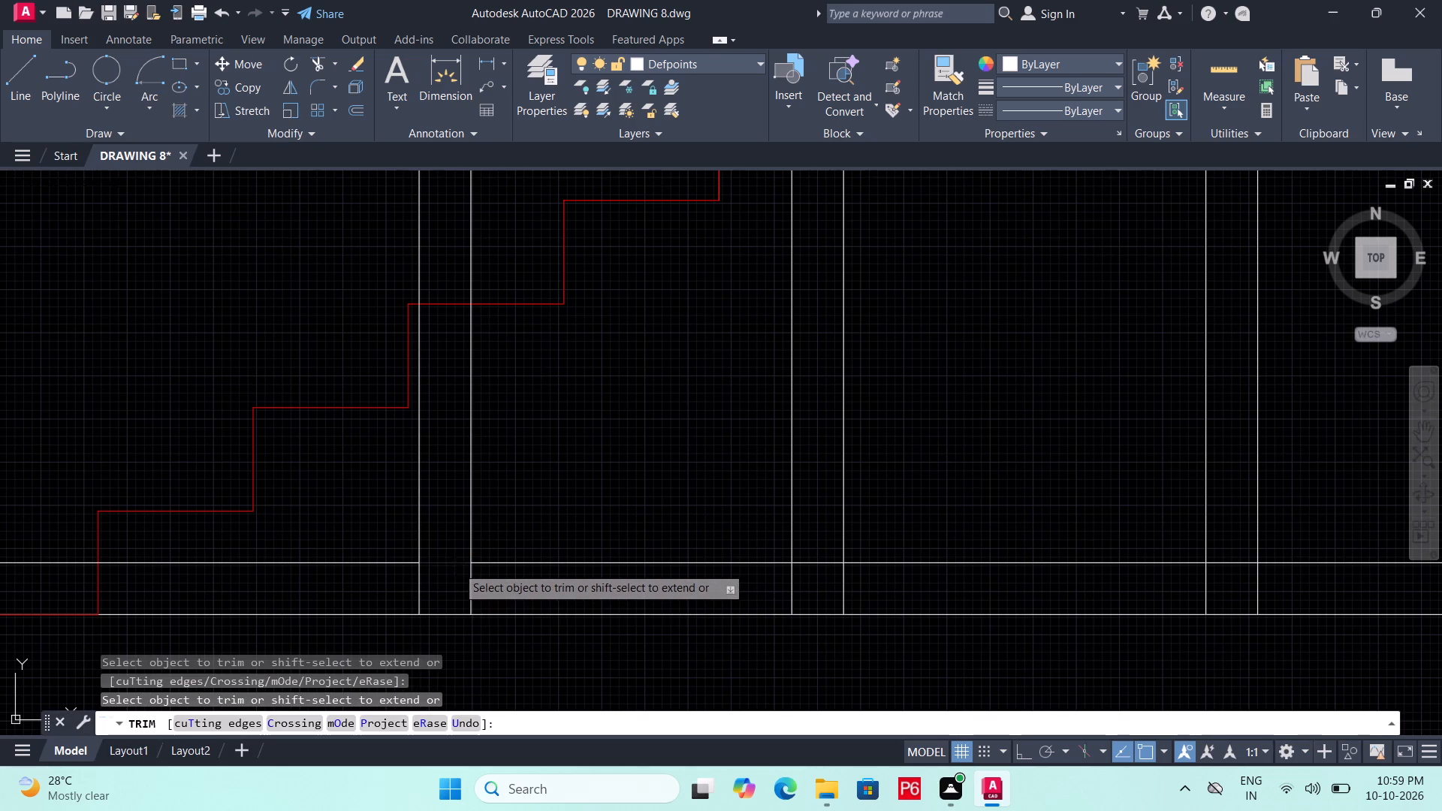
click(466, 592)
drag(466, 592, 473, 591)
Trim both vertical divisions' lower ends back to the frame's inner base line and remove that line's segments between each division's two lines.
click(795, 582)
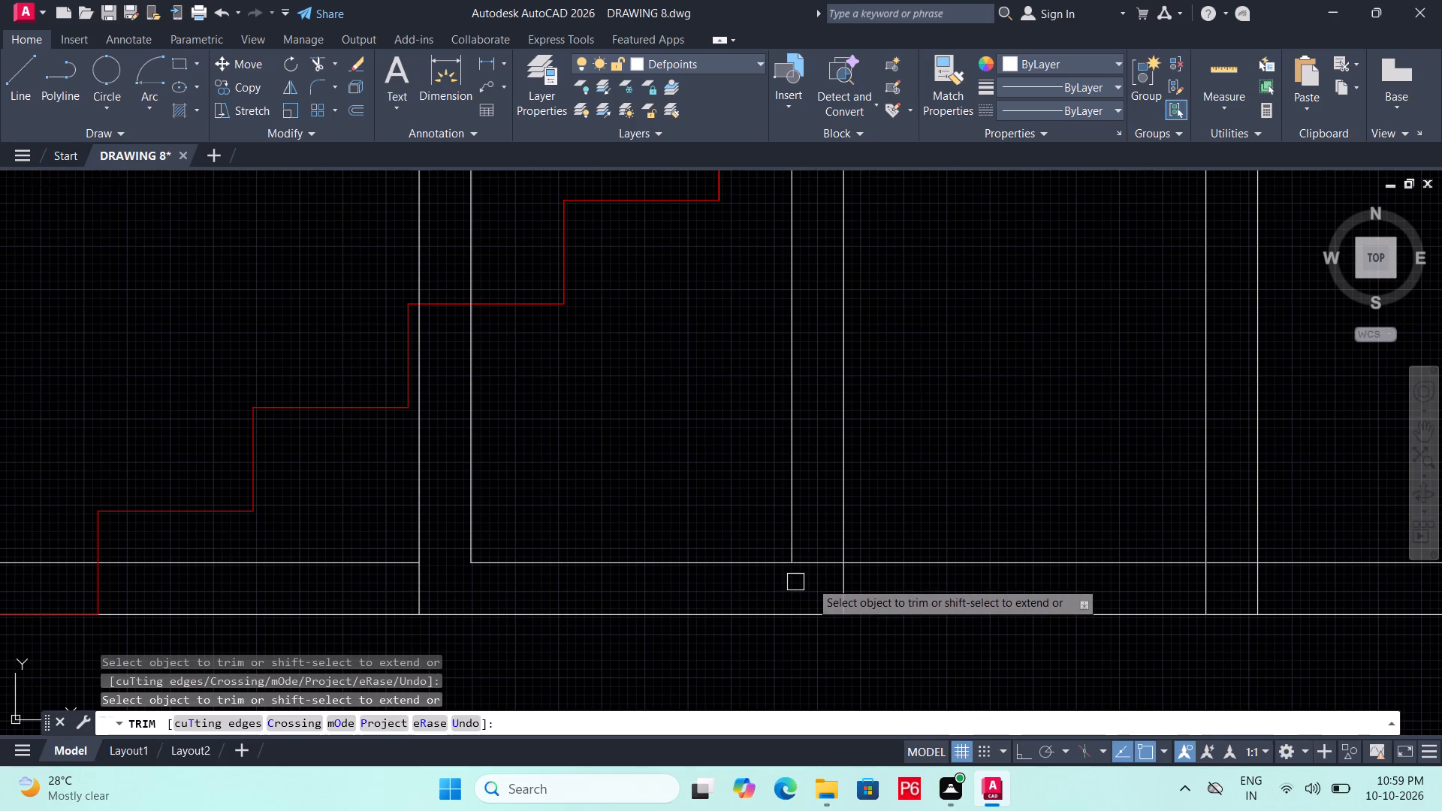
click(836, 581)
middle_drag(934, 588, 538, 578)
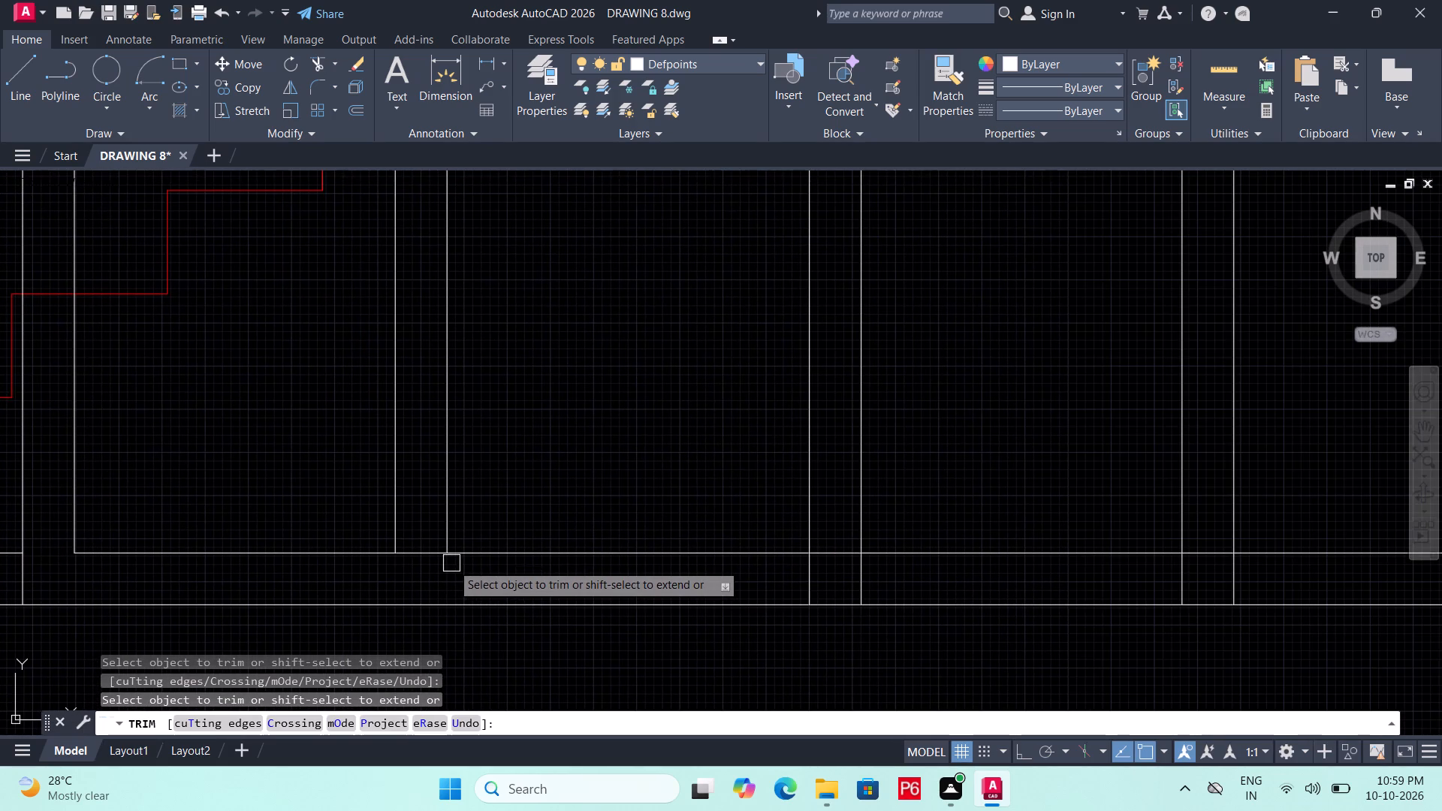
click(427, 559)
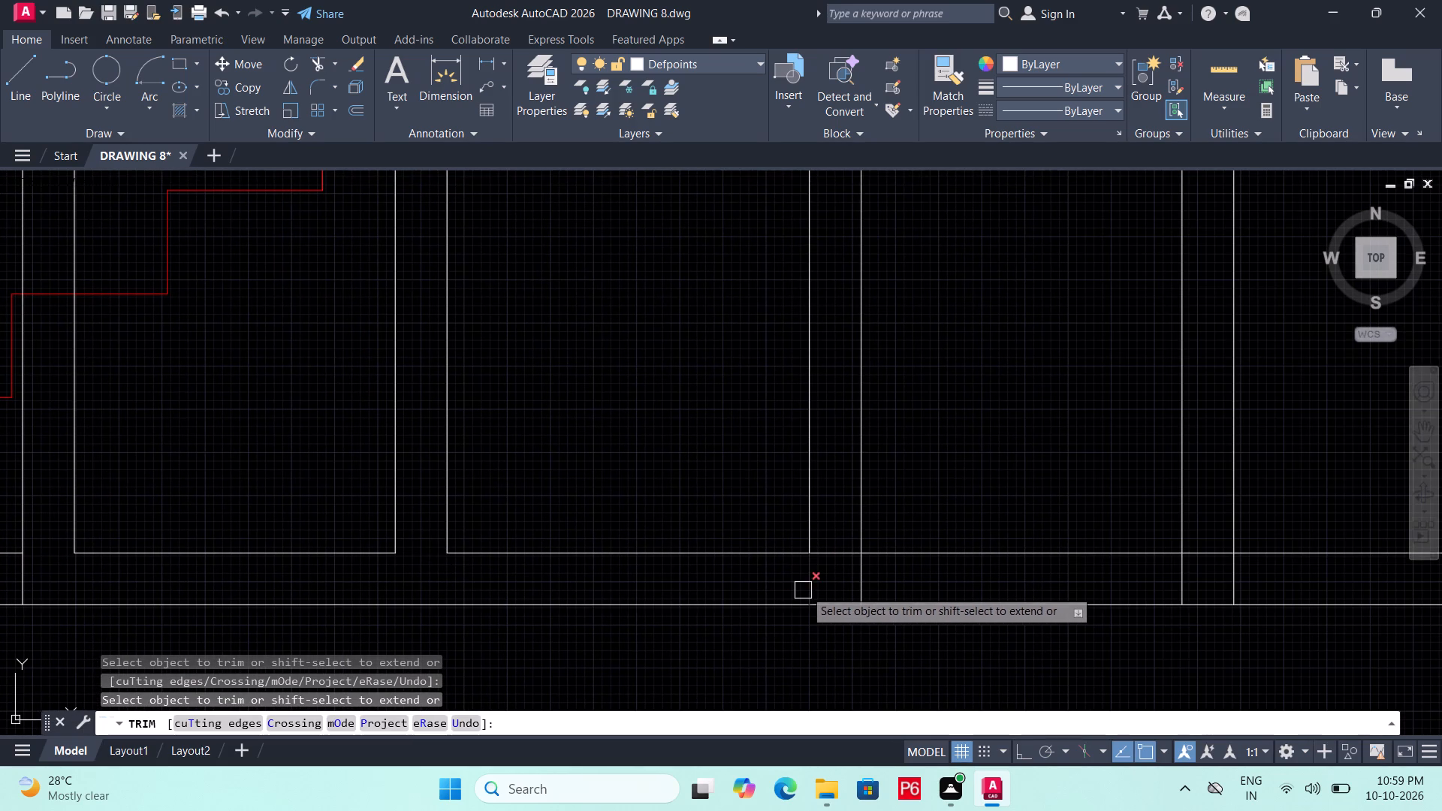
double_click(807, 587)
click(854, 579)
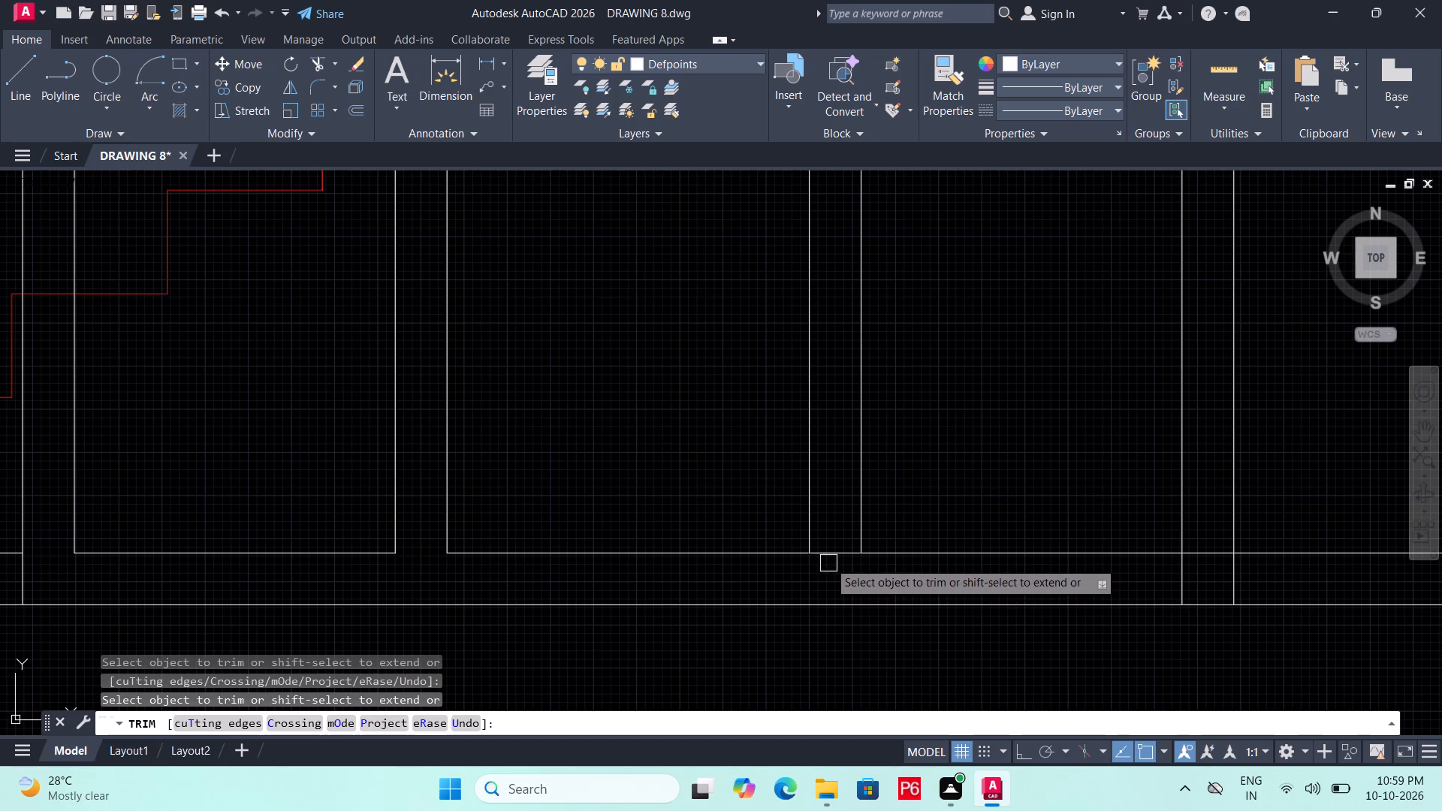
drag(828, 557, 842, 556)
Trim the overlapping frame lines at the inner opening's bottom right corner, then save the drawing.
middle_drag(1205, 565, 940, 589)
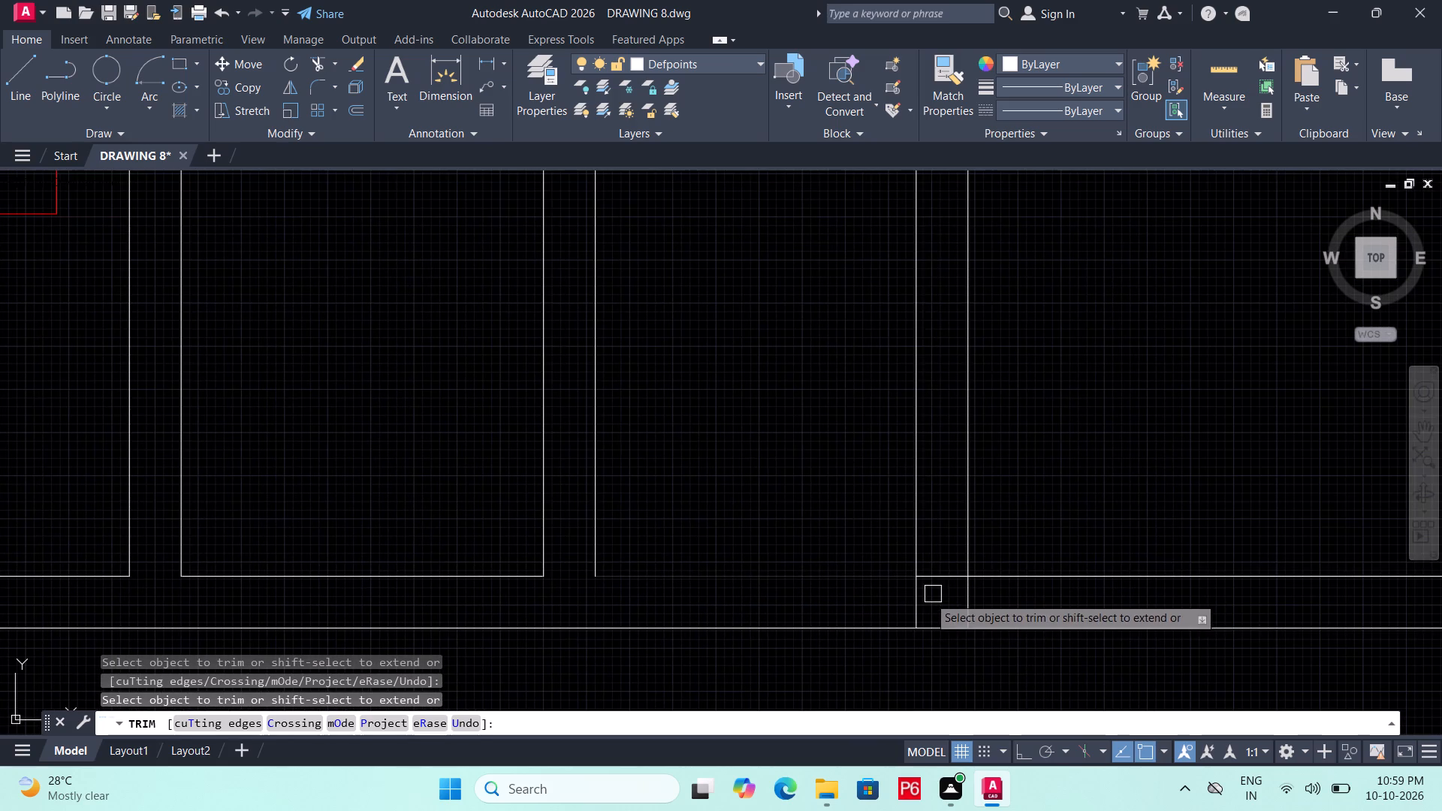
click(916, 603)
click(940, 583)
click(961, 607)
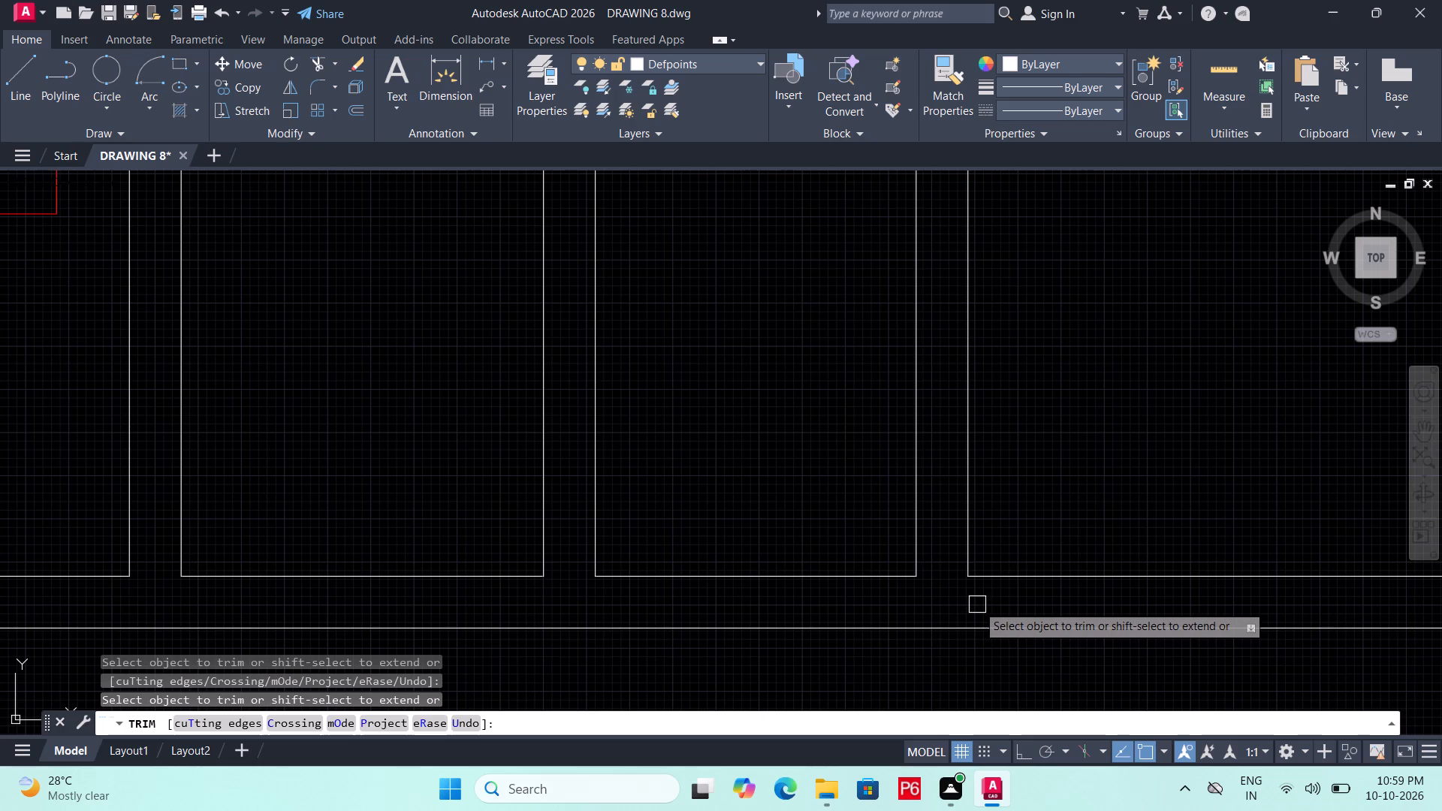
middle_drag(1061, 571, 807, 571)
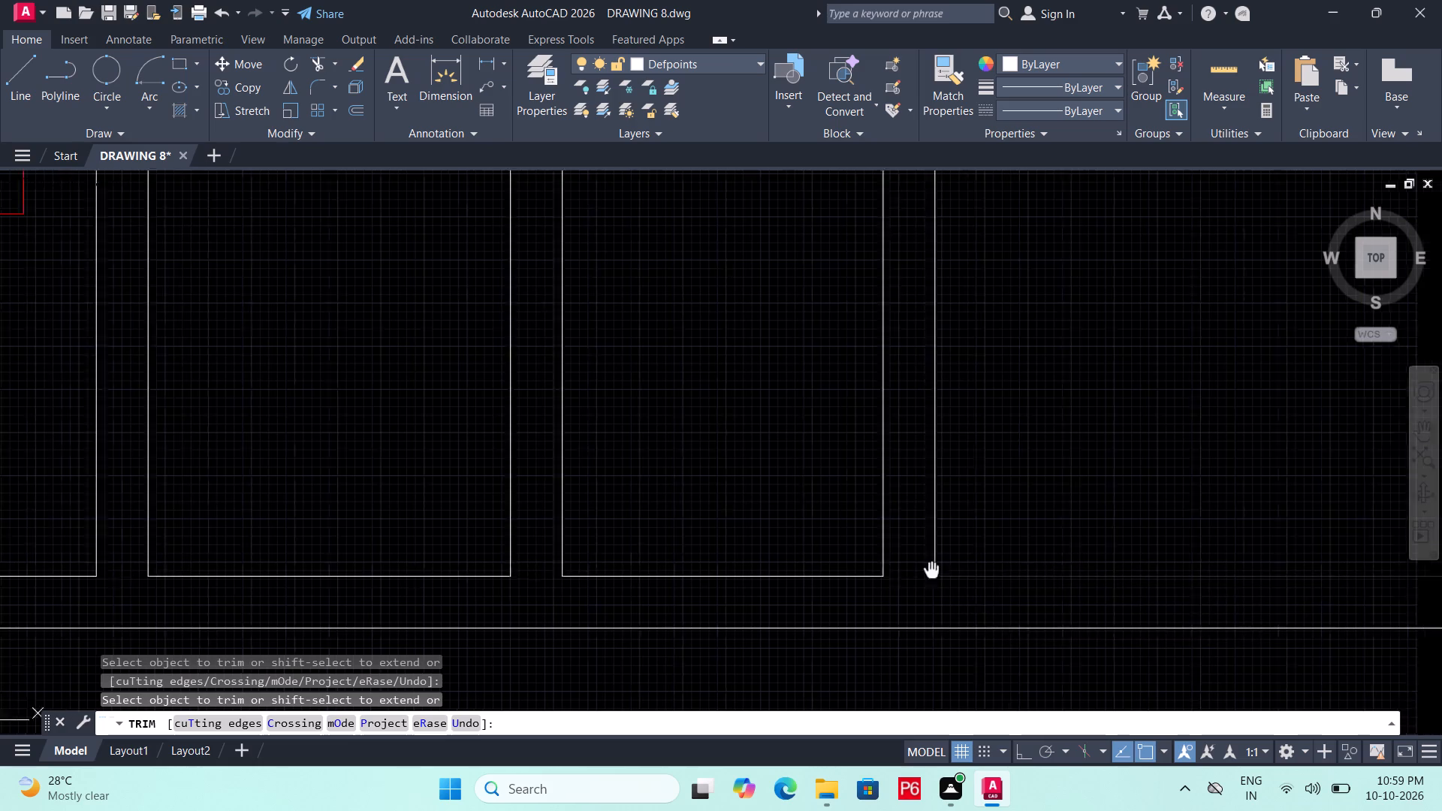
middle_drag(807, 571, 627, 570)
scroll(1128, 553, down, 2)
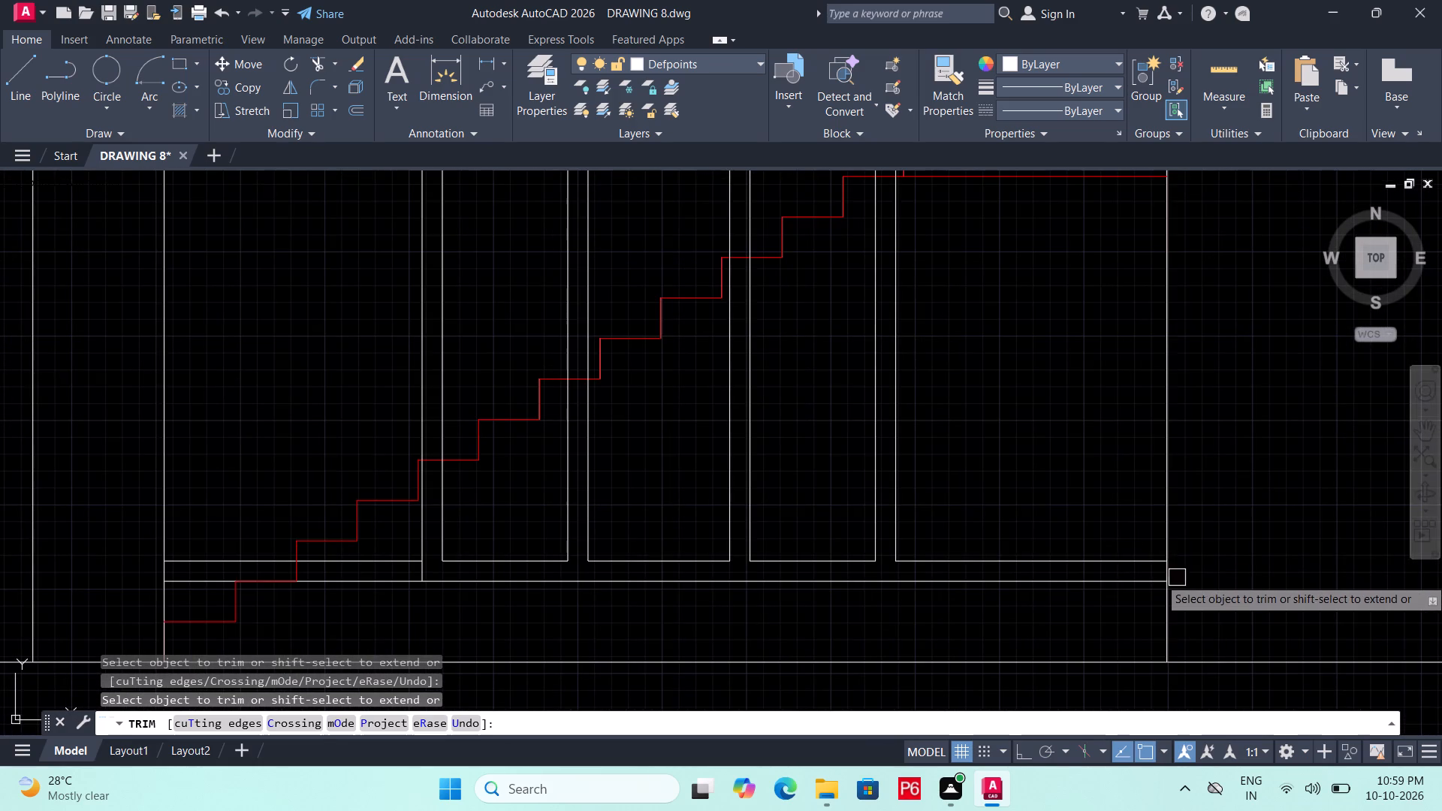
scroll(1031, 590, down, 2)
middle_click(991, 597)
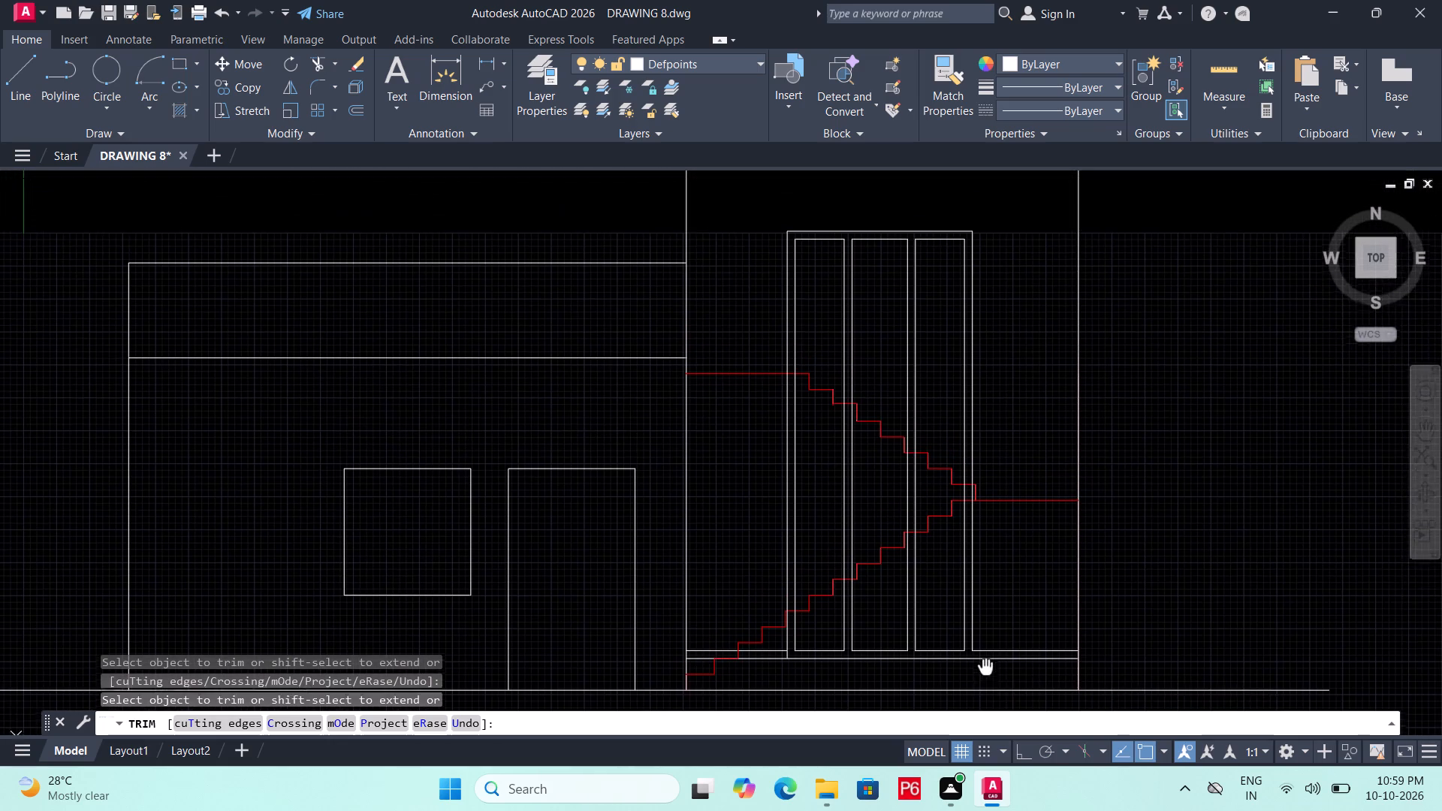
key(ctrl+s)
key(ctrl+s)
key(ctrl+s)
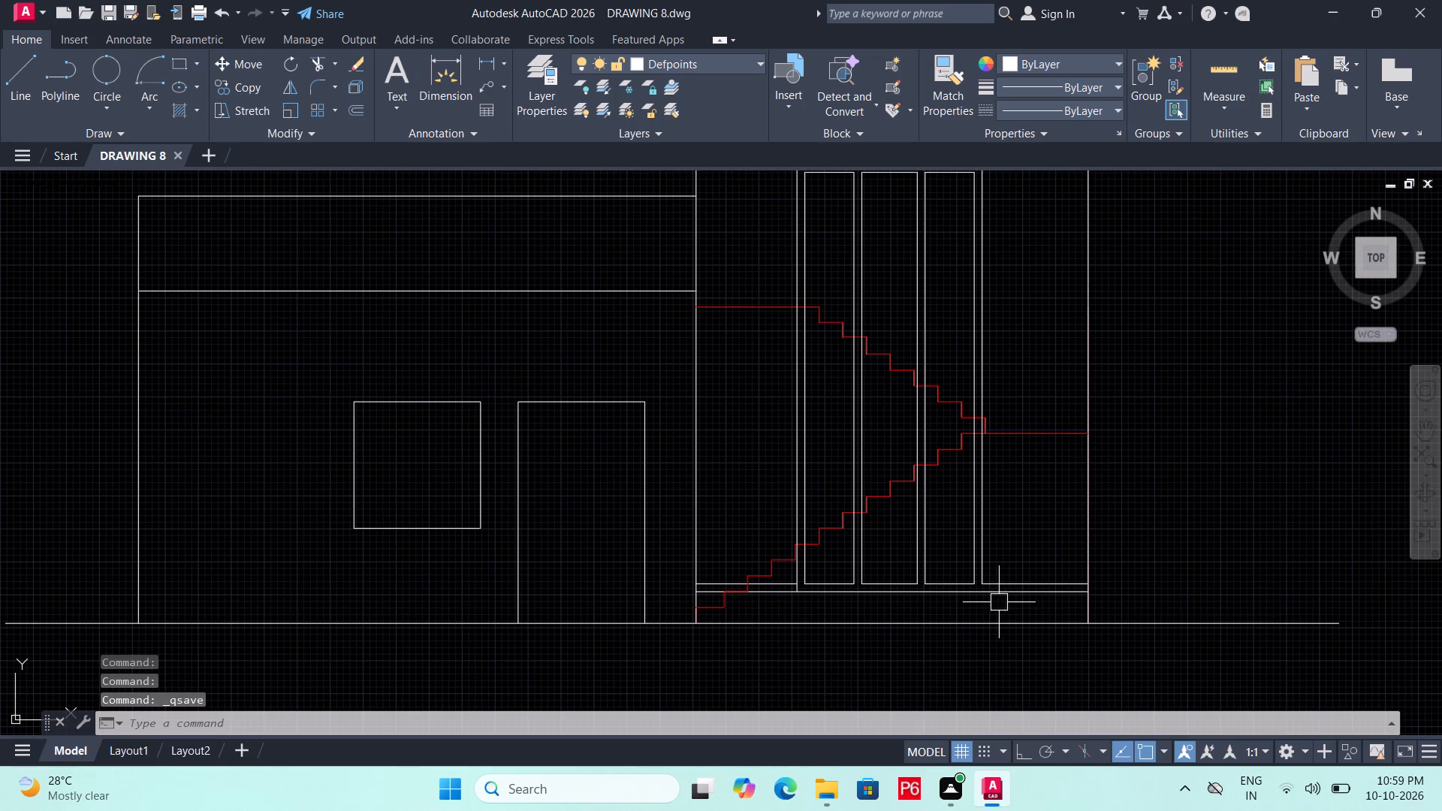
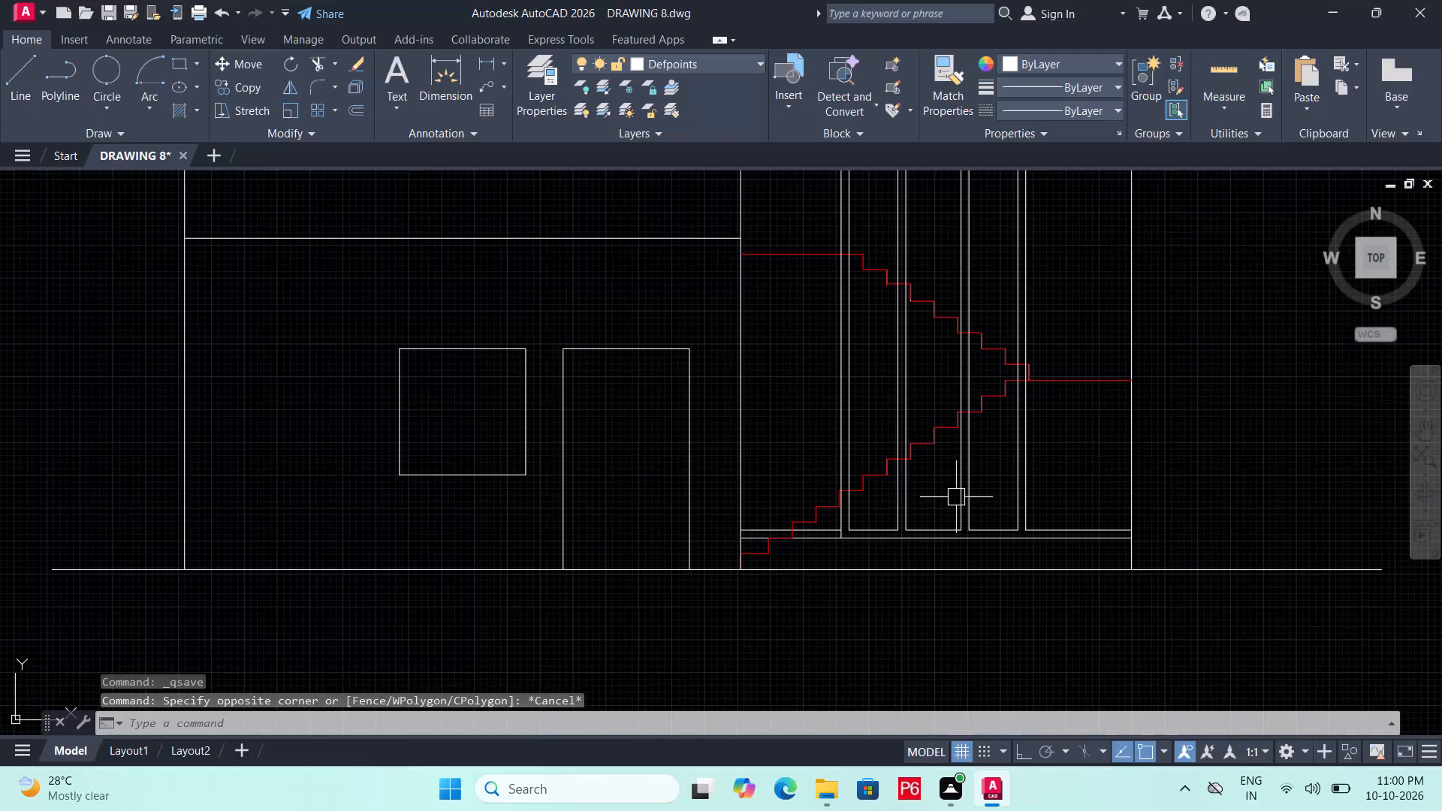
Extend the stair tower frame's outer right vertical line down to the base line at the inner opening's bottom.
middle_drag(956, 497, 945, 528)
scroll(1005, 565, up, 2)
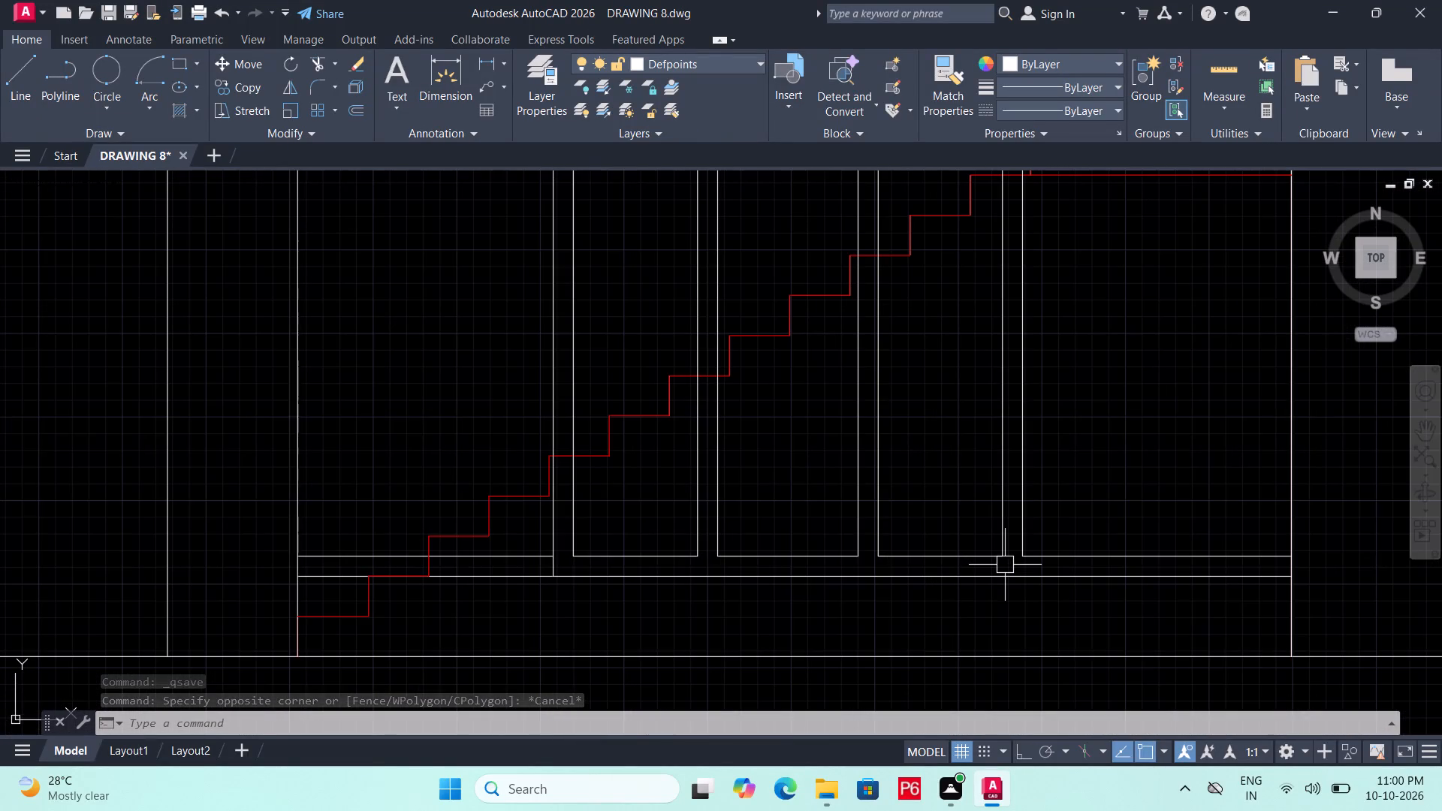
key(e)
key(x)
key(space)
key(space)
click(1021, 536)
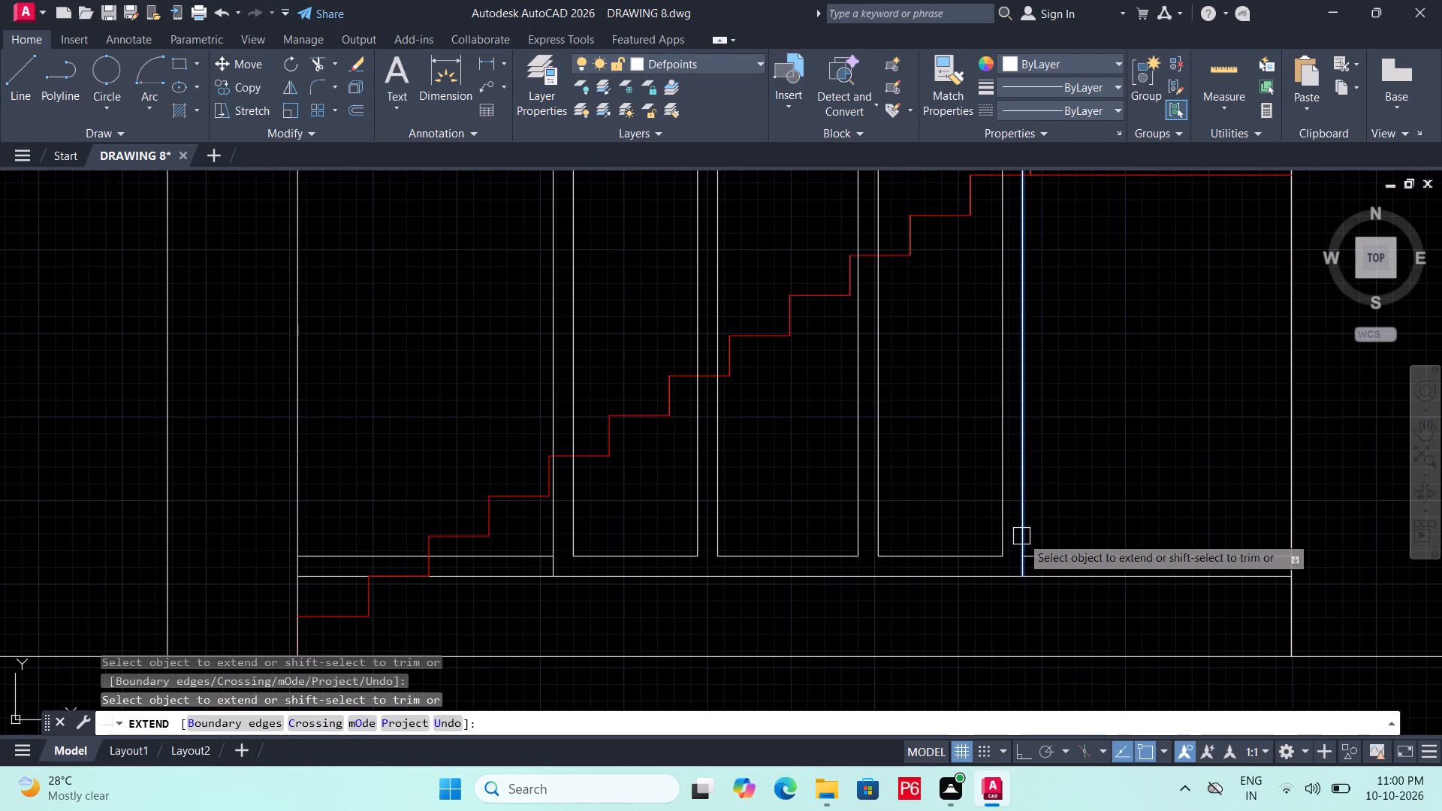
scroll(1029, 556, down, 1)
key(Escape)
Extend the inner base line's leftover segment beside the inner opening's bottom right corner toward the frame.
text(EX)
key(x)
key(BackSpace)
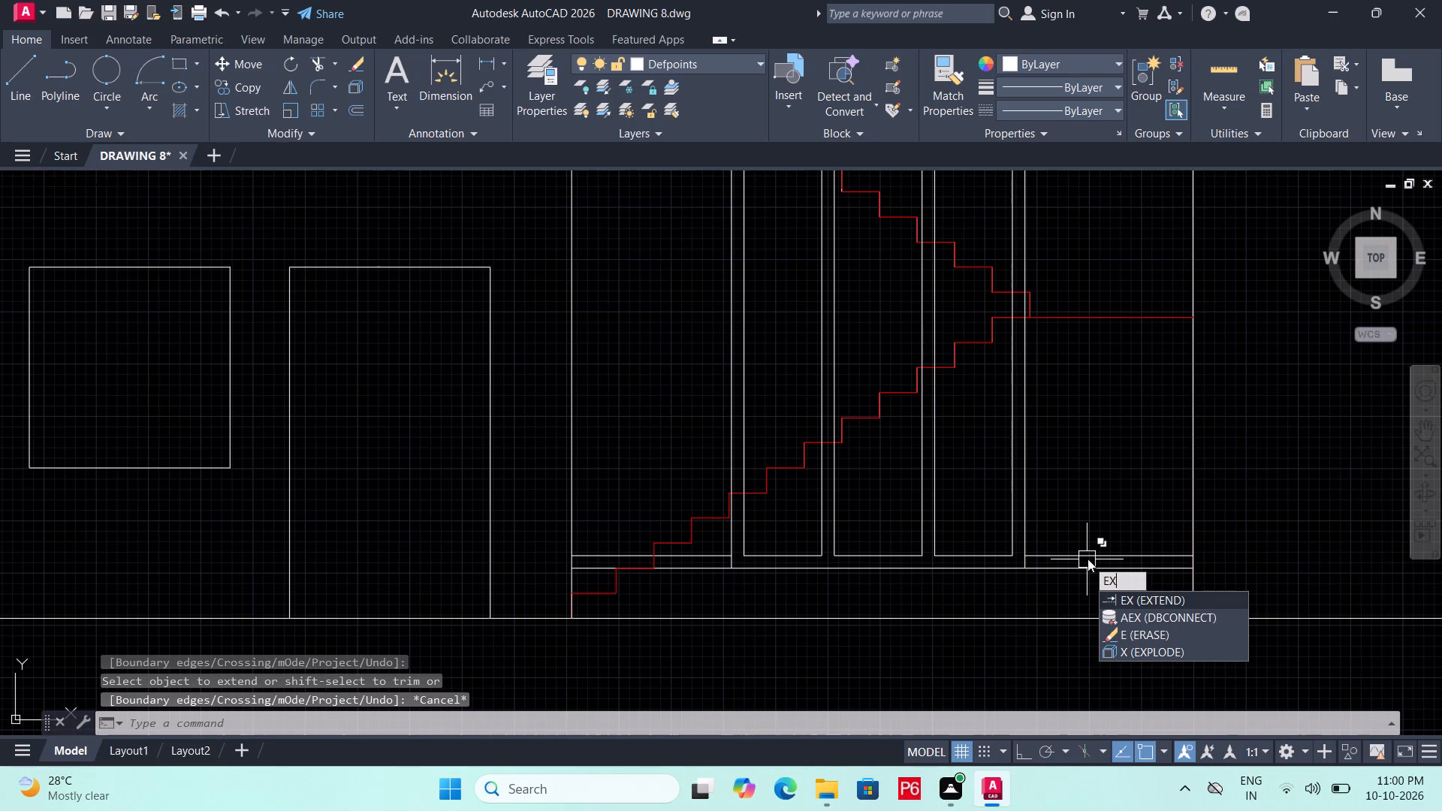
key(space)
click(1088, 559)
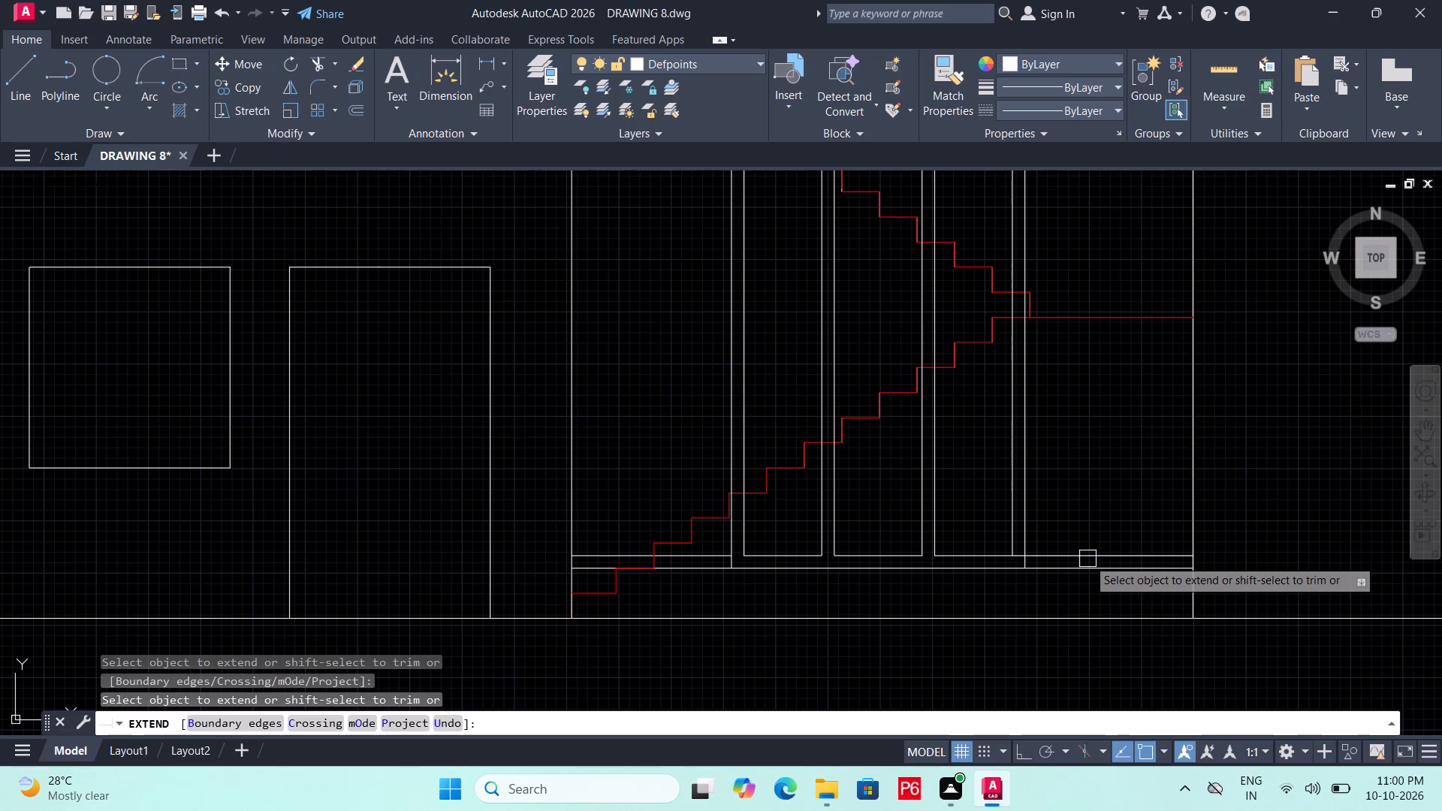
click(1088, 559)
key(Escape)
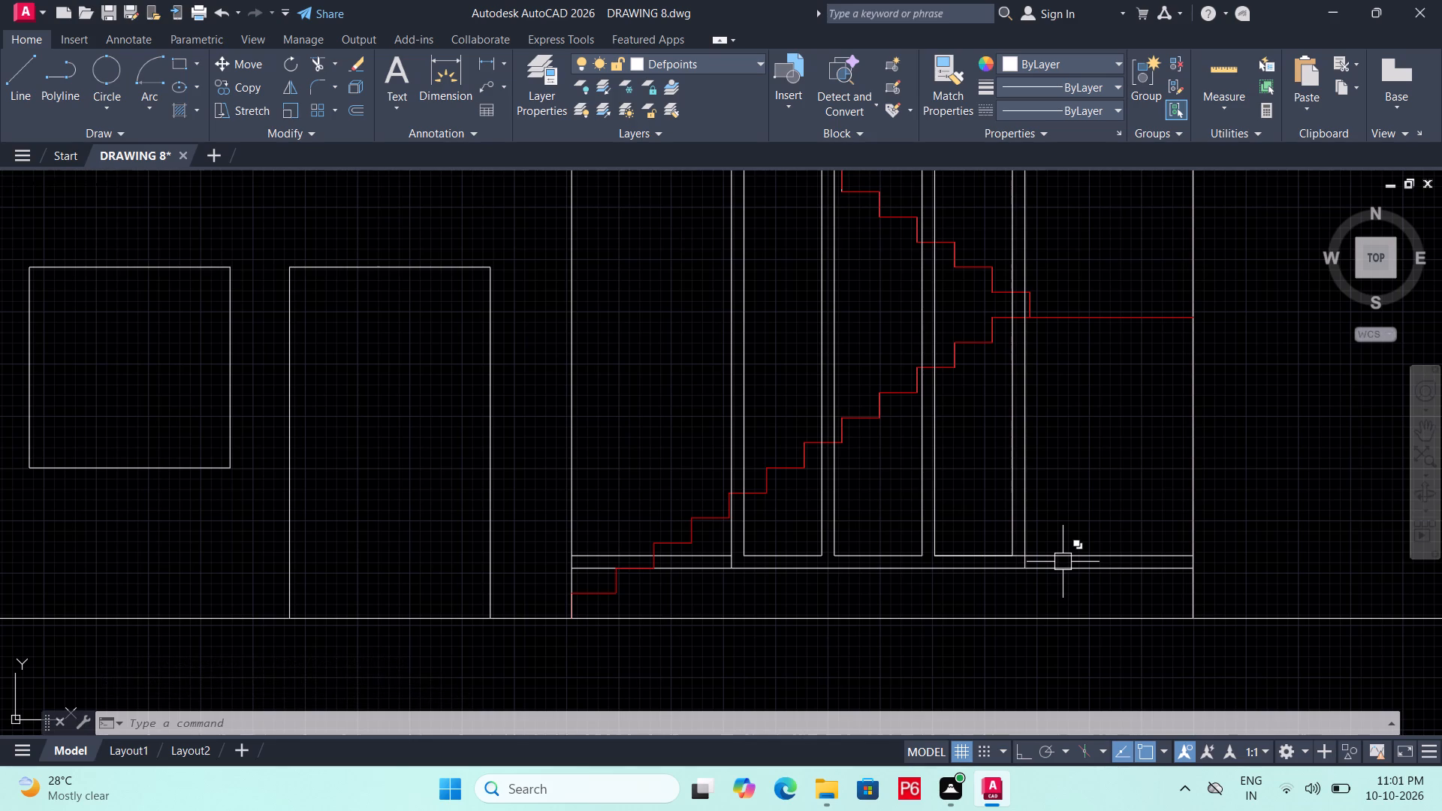
Trim away the inner base line's leftover segment between the frame's right side and the tower's right wall.
scroll(1010, 566, up, 1)
key(Escape)
text(TR)
key(space)
key(space)
double_click(1090, 550)
scroll(1070, 502, down, 2)
middle_drag(1070, 502, 1100, 502)
key(Escape)
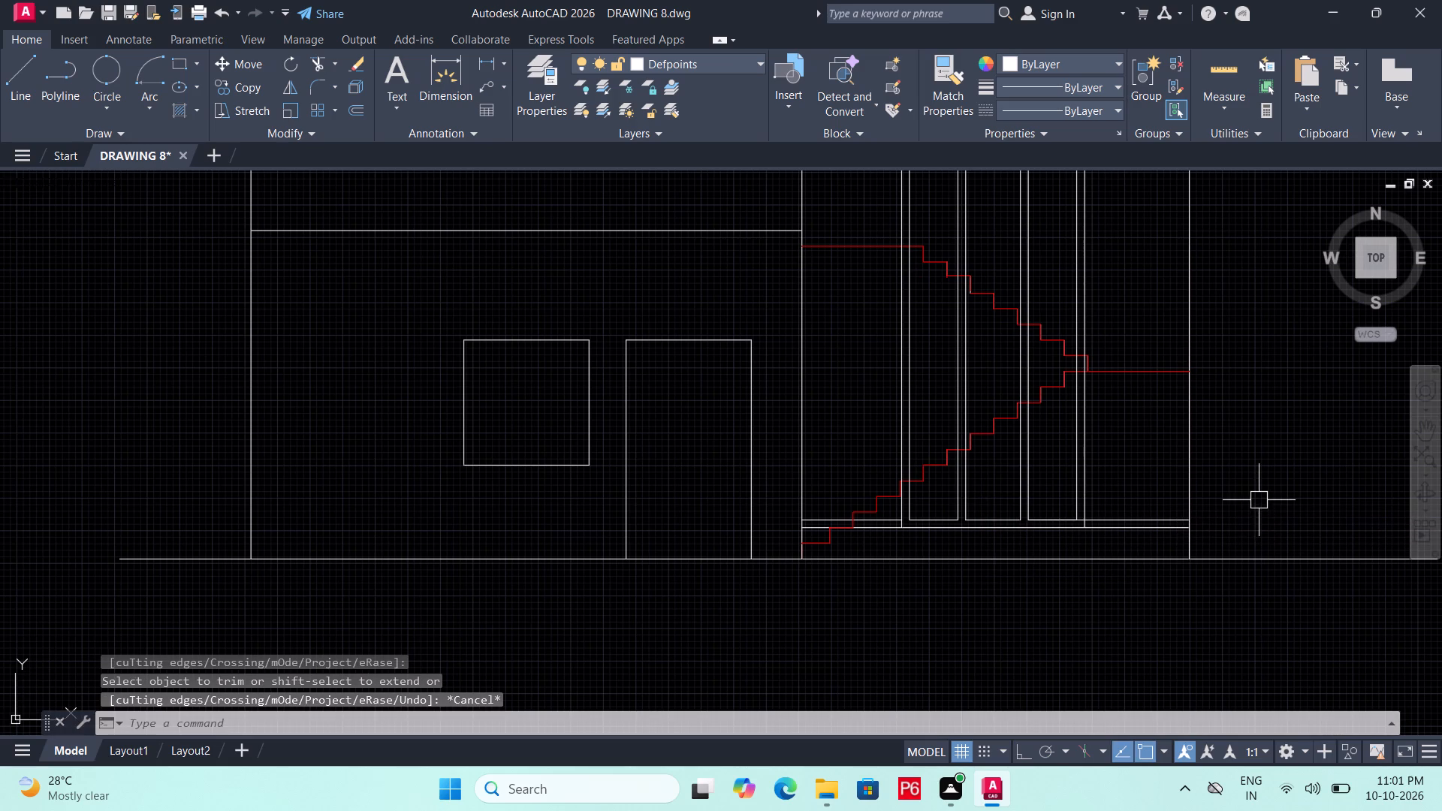
scroll(1166, 517, up, 1)
text(TR)
key(space)
key(space)
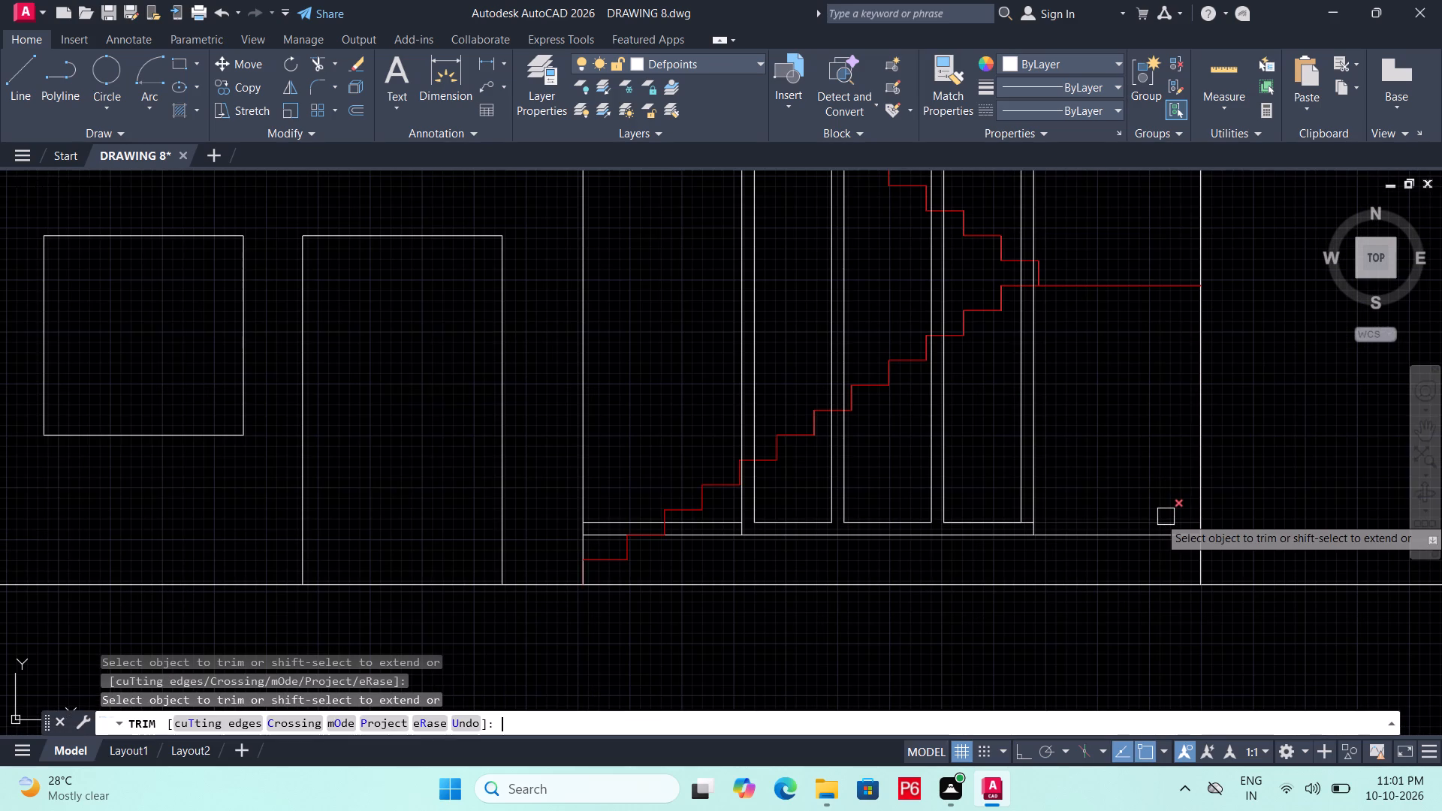
click(1166, 517)
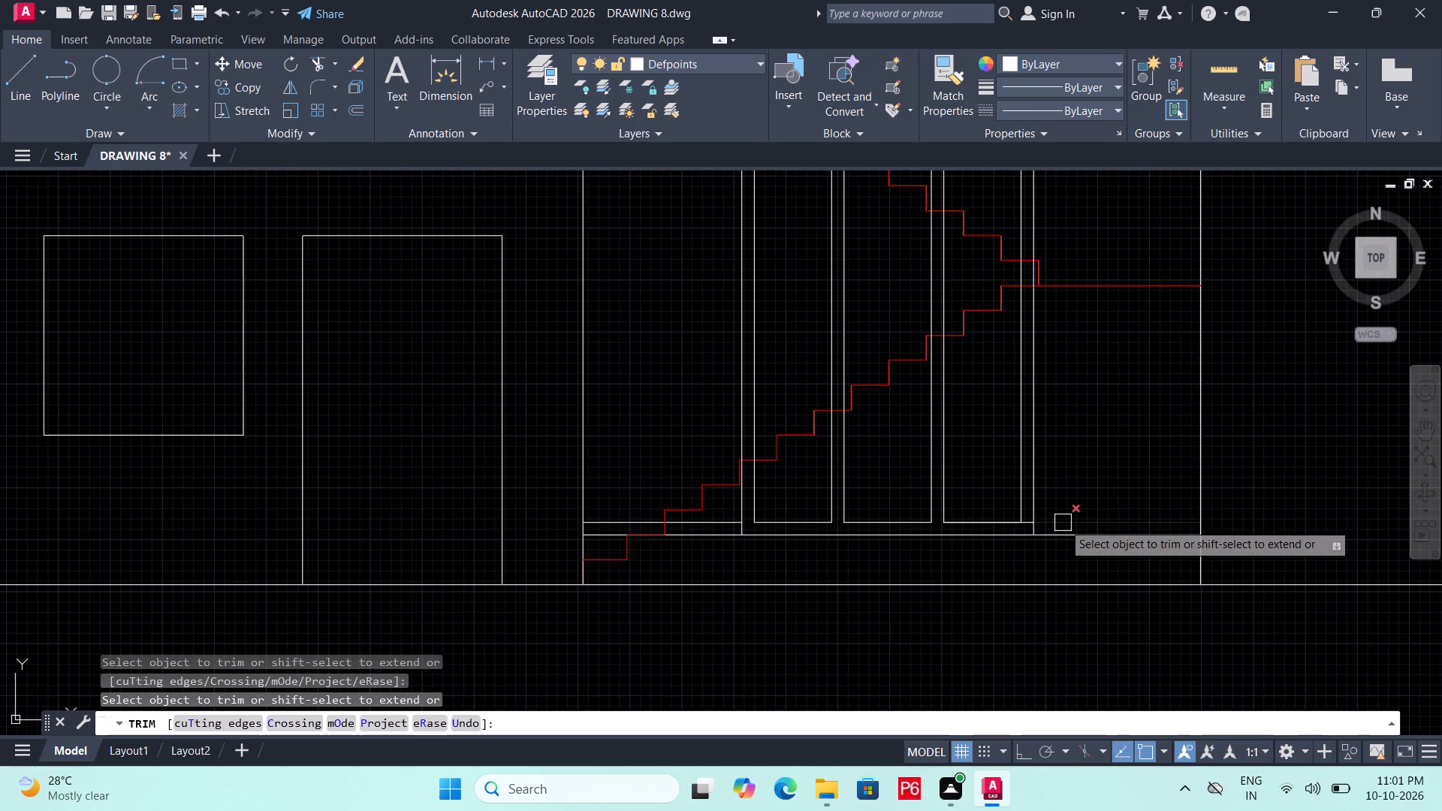
click(1063, 523)
Trim away the inner base line's leftover segments between the tower's left wall and the frame, then save the drawing.
scroll(660, 521, up, 1)
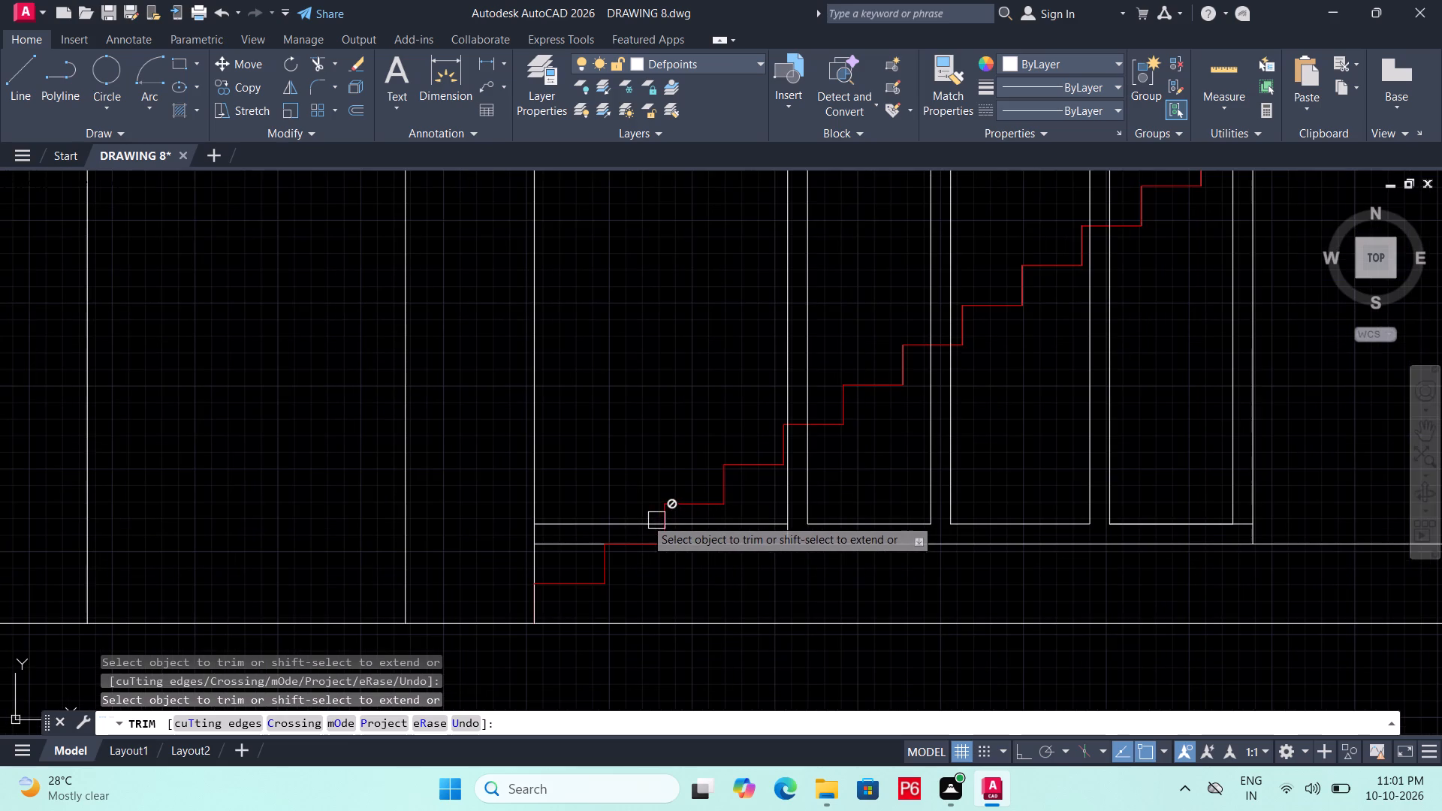
click(639, 525)
click(687, 521)
middle_drag(726, 538, 665, 537)
scroll(664, 537, down, 1)
key(ctrl+s)
key(ctrl+s)
scroll(736, 538, down, 2)
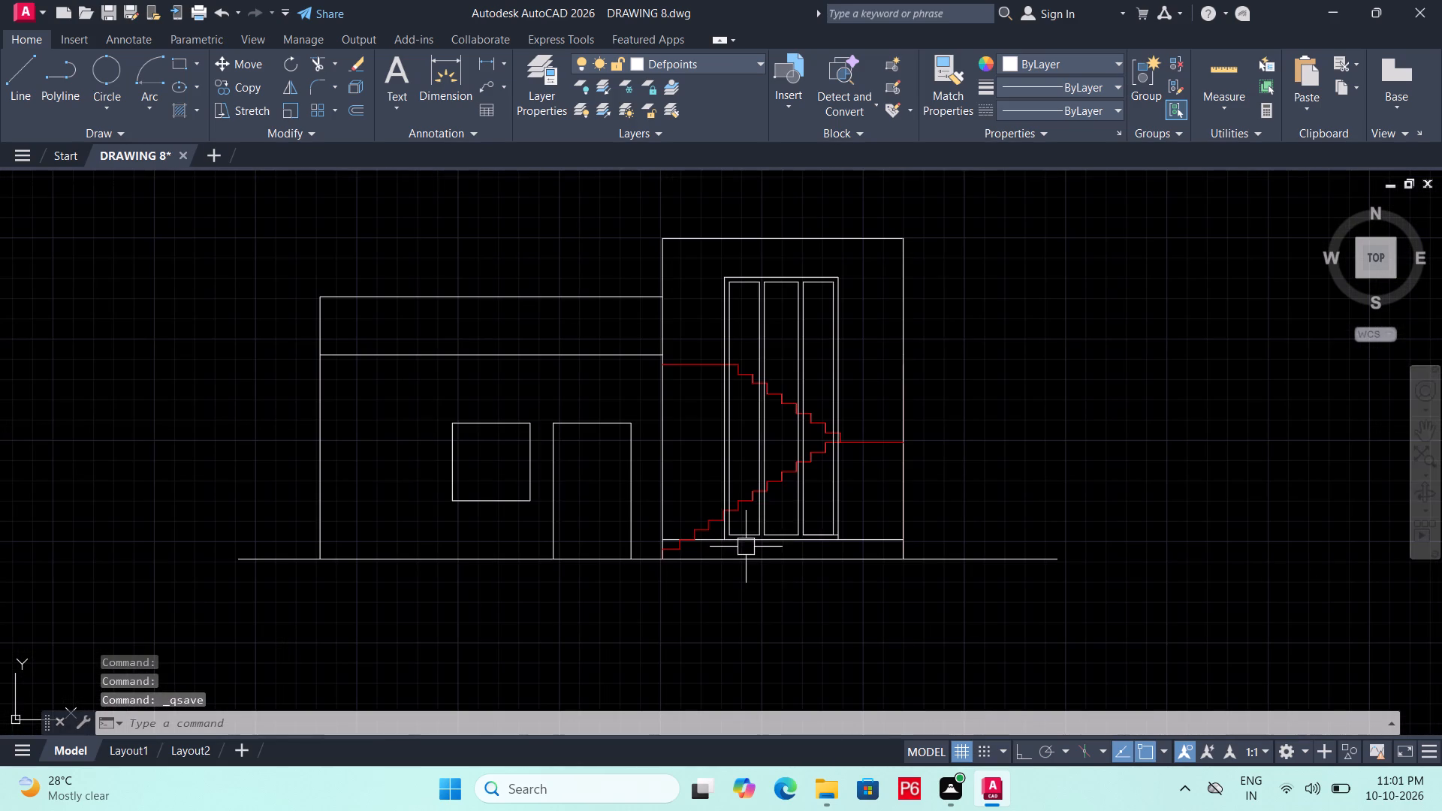
Extend the frame's inner top line segments across both vertical divisions to close the gaps along the opening's top edge.
scroll(759, 484, up, 1)
middle_drag(759, 484, 796, 591)
scroll(807, 302, up, 1)
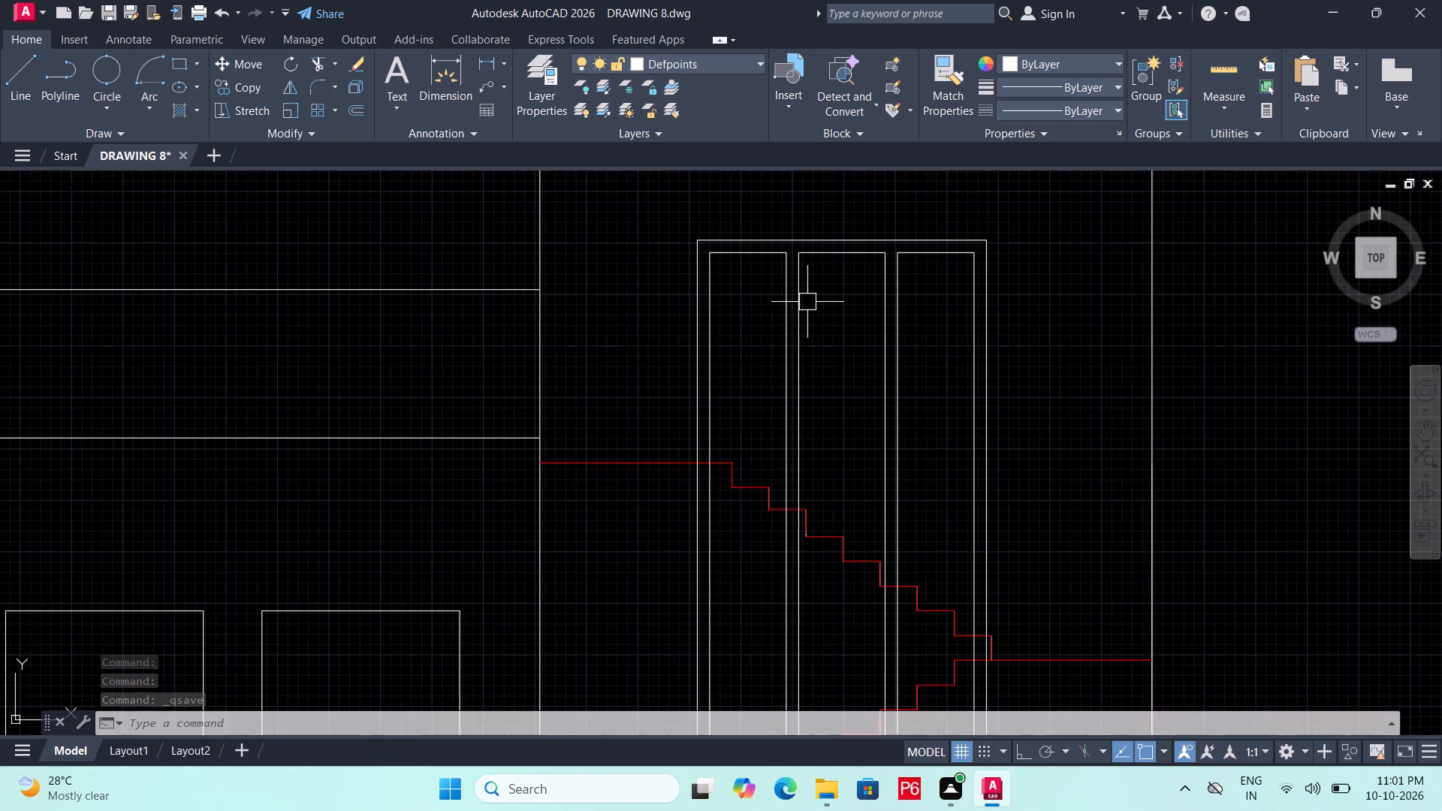
scroll(800, 233, up, 1)
key(Escape)
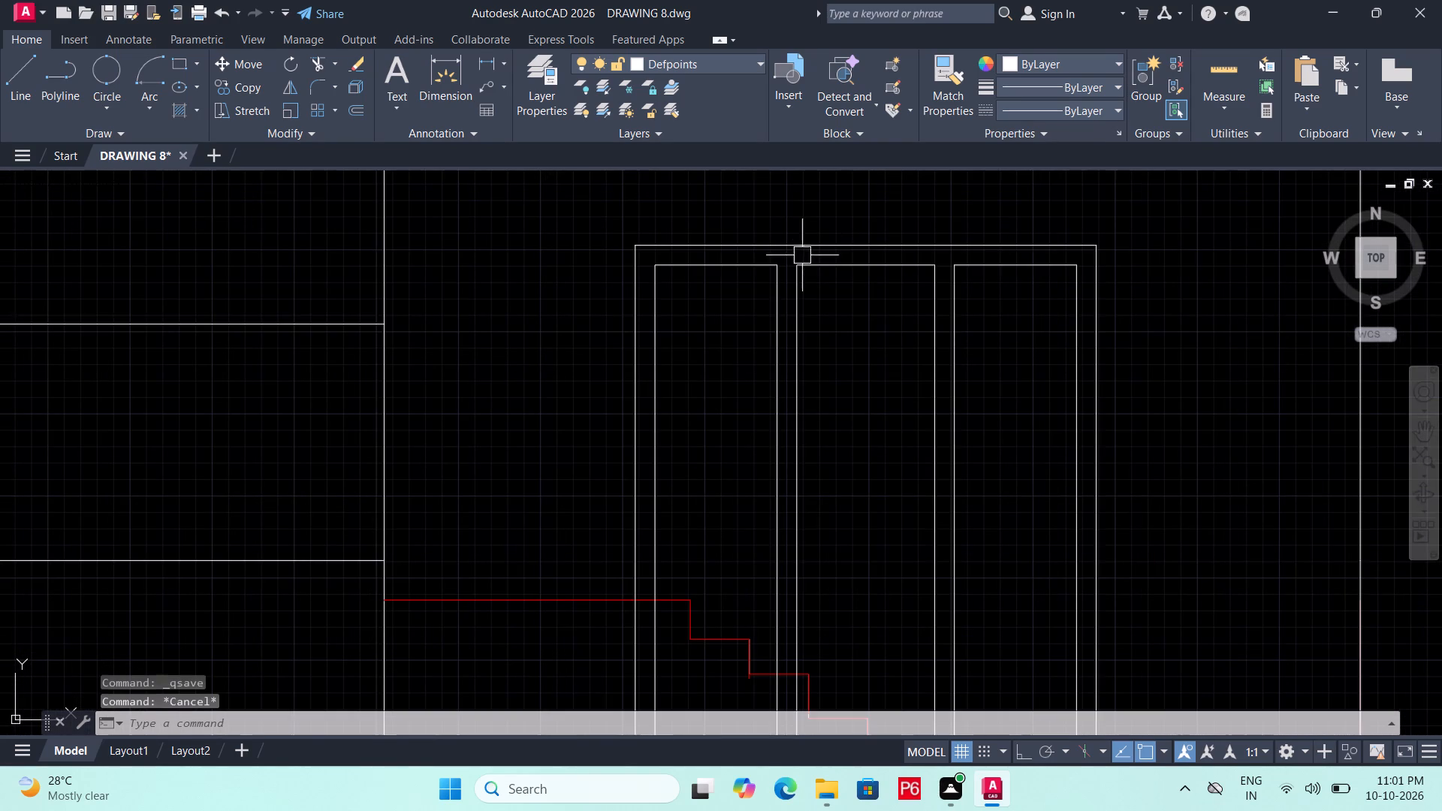
key(e)
text(X)
key(space)
key(space)
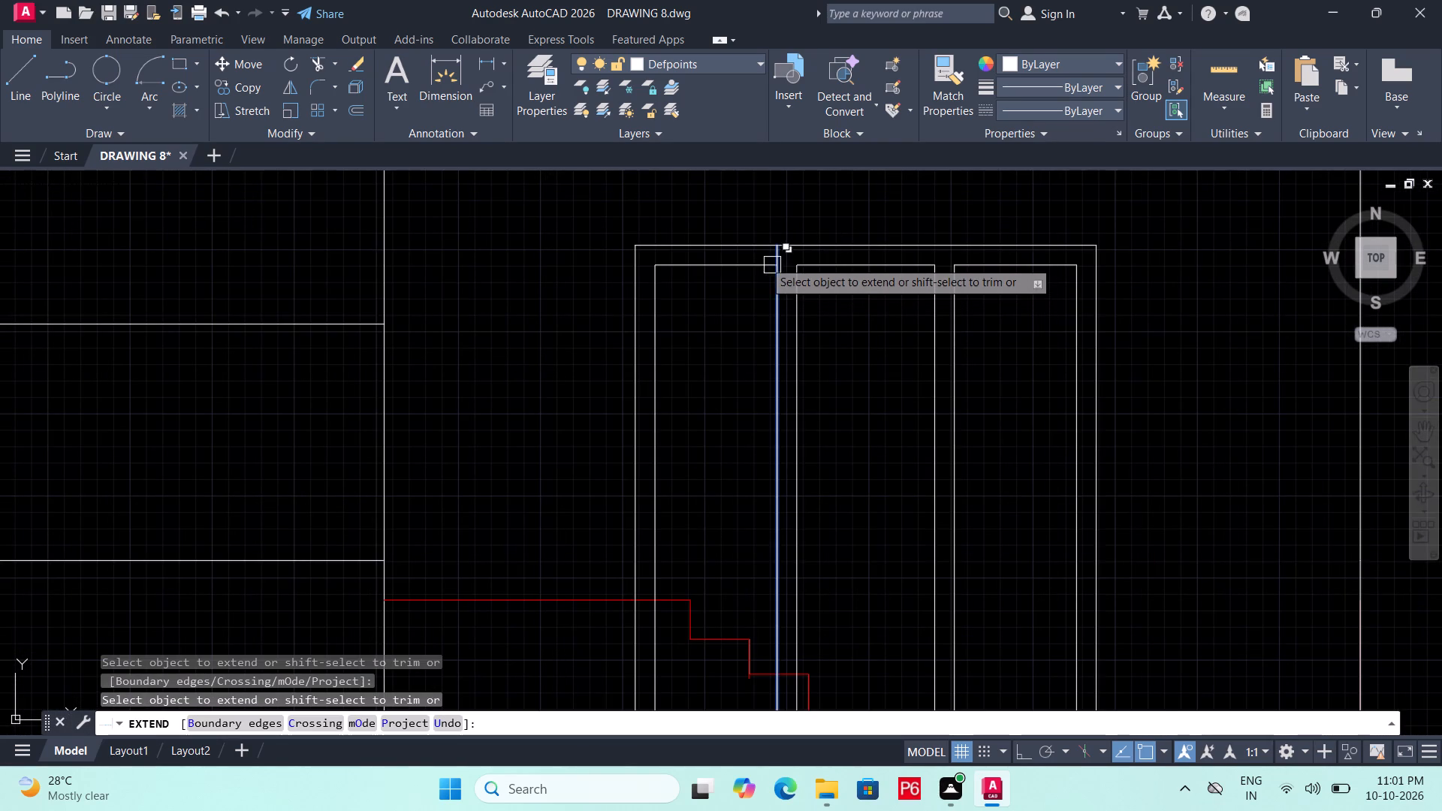
click(762, 264)
click(919, 264)
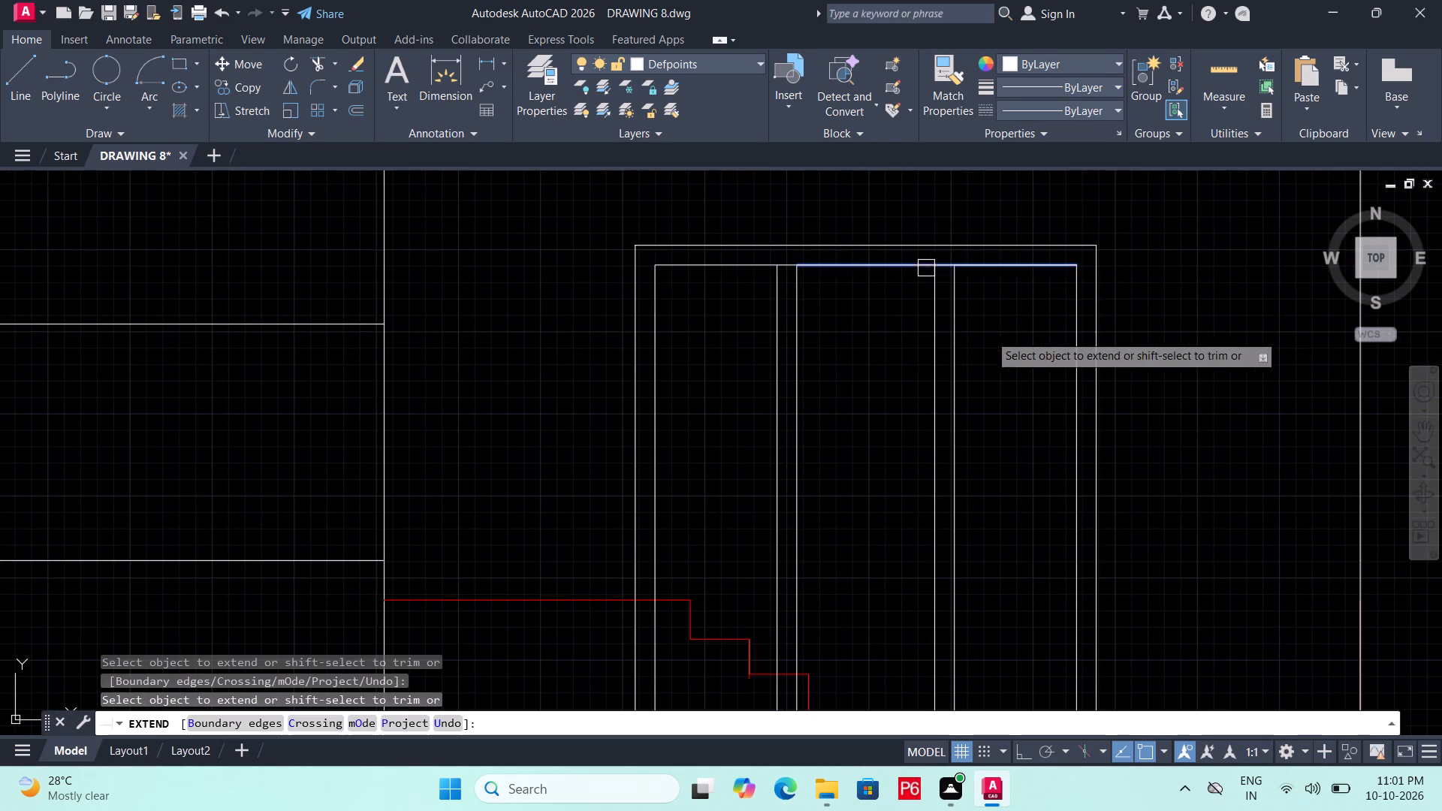
Extend the frame's inner base line across both vertical divisions to close the gaps at the opening's bottom.
middle_drag(997, 360, 976, 208)
scroll(1024, 406, down, 1)
middle_drag(1023, 406, 1003, 249)
middle_drag(994, 516, 1000, 398)
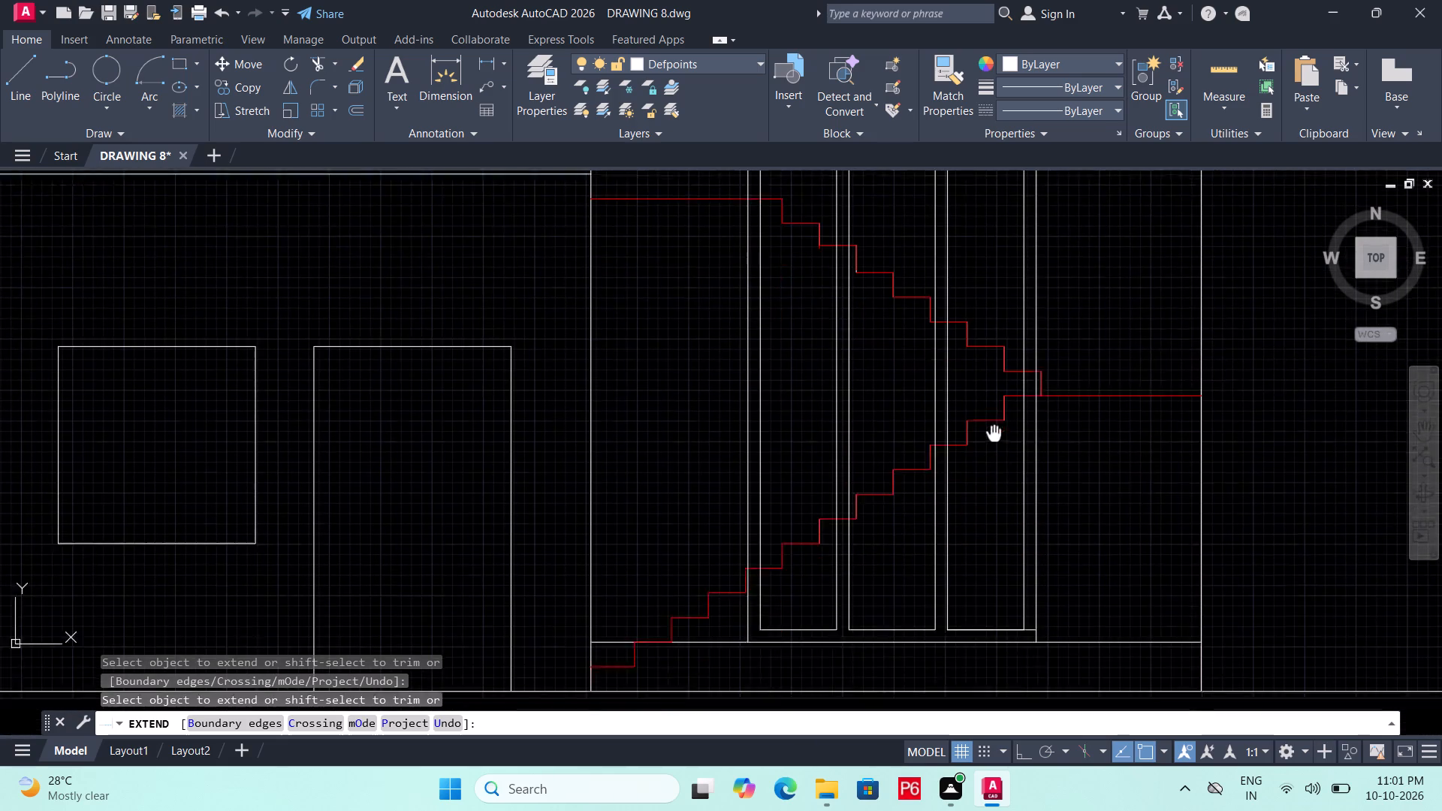
middle_drag(1000, 398, 1001, 395)
scroll(892, 586, up, 2)
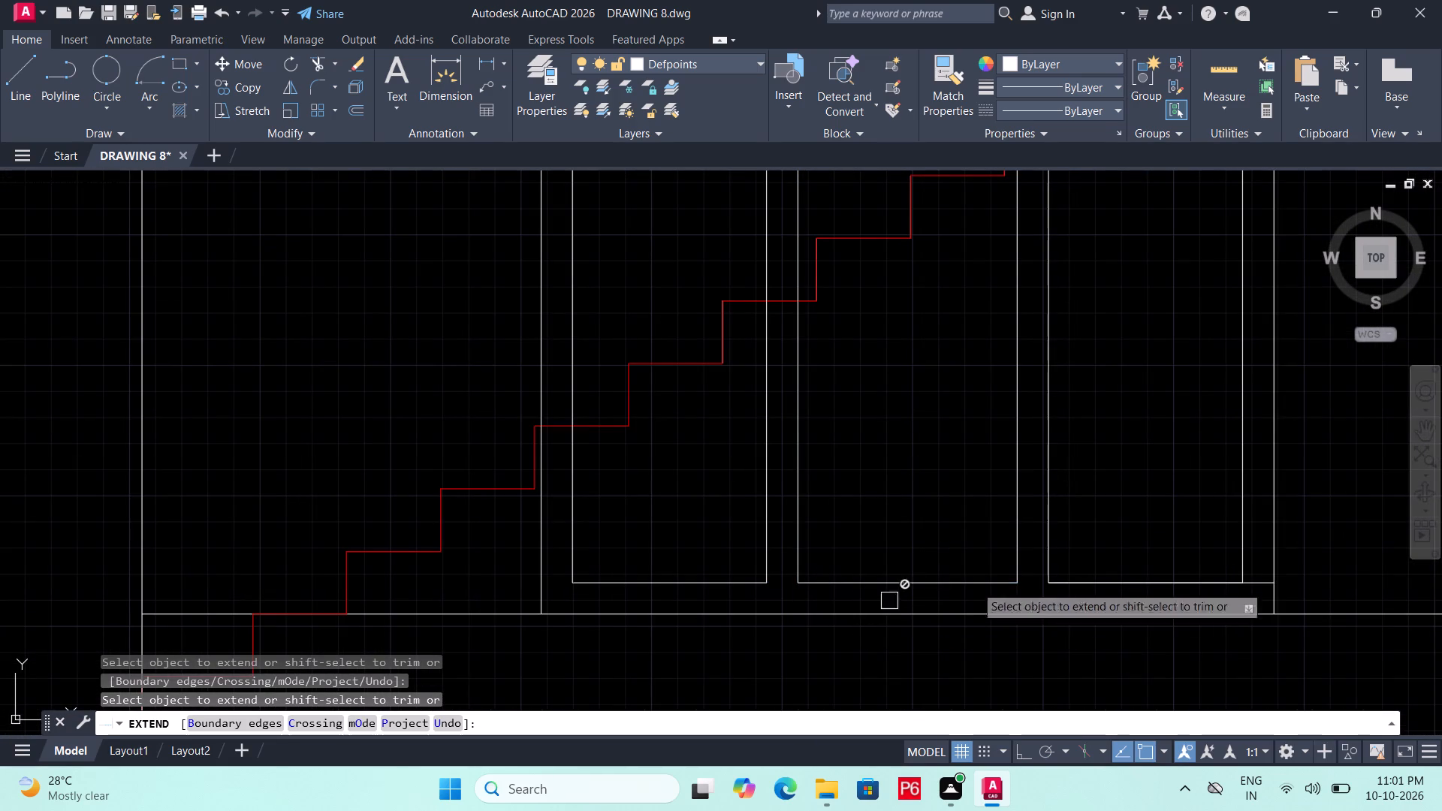
click(952, 586)
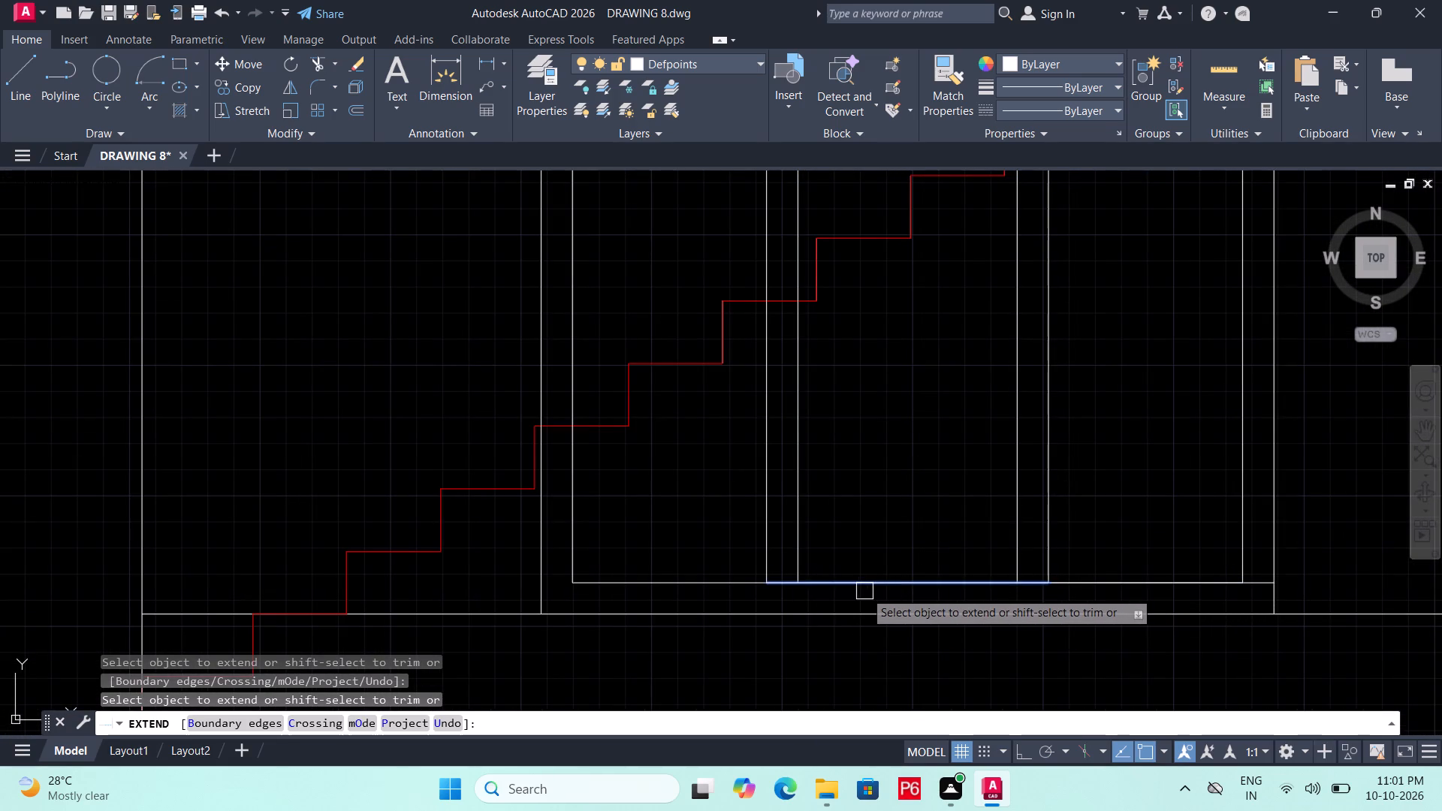
click(864, 591)
scroll(952, 566, down, 1)
key(Escape)
Delete the four lines of the two vertical divisions inside the stair tower's opening.
middle_drag(952, 566, 988, 618)
click(1082, 535)
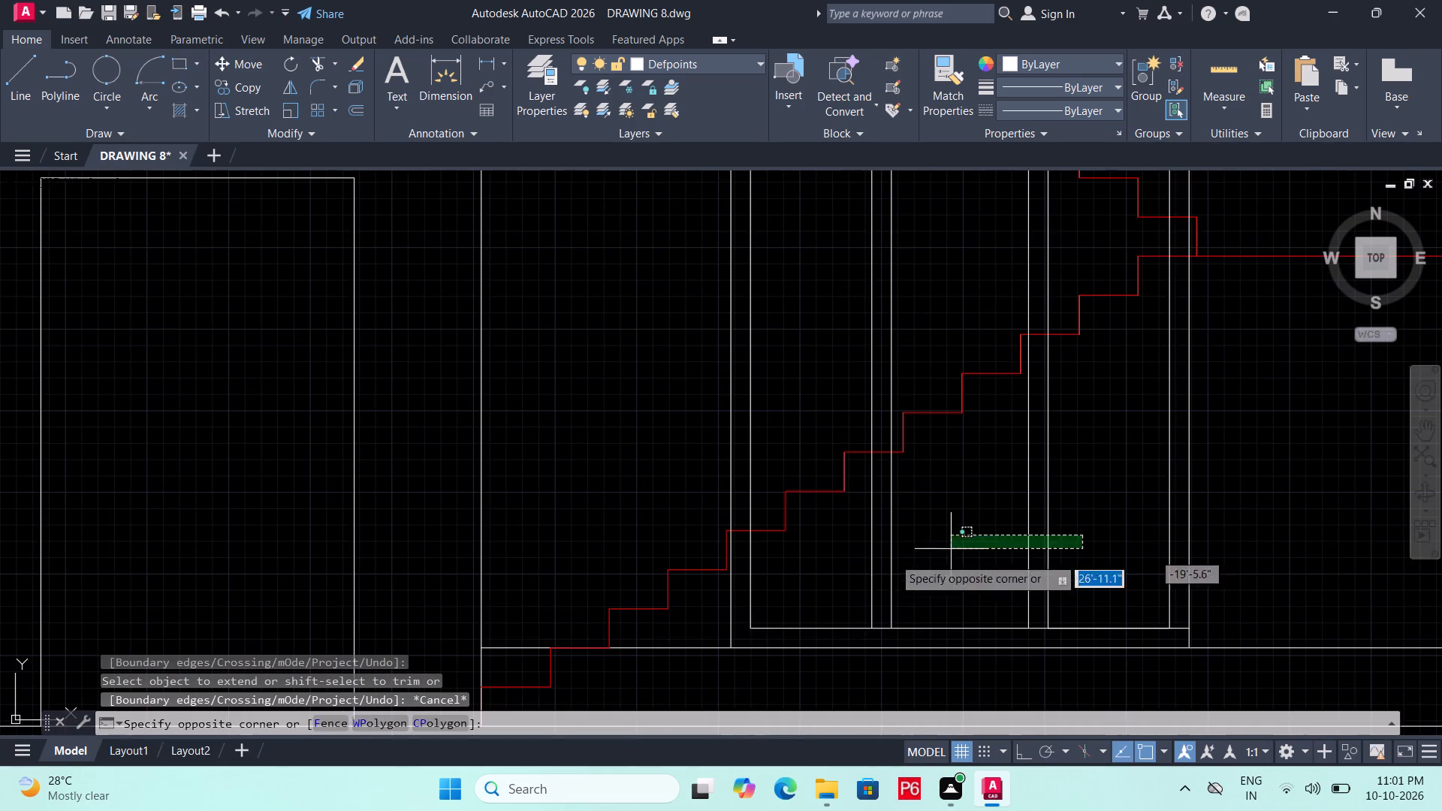
click(837, 577)
key(Delete)
Draw a vertical centre line from the midpoint of the frame's inner base line up to its inner top line.
scroll(959, 569, down, 1)
middle_drag(959, 569, 958, 582)
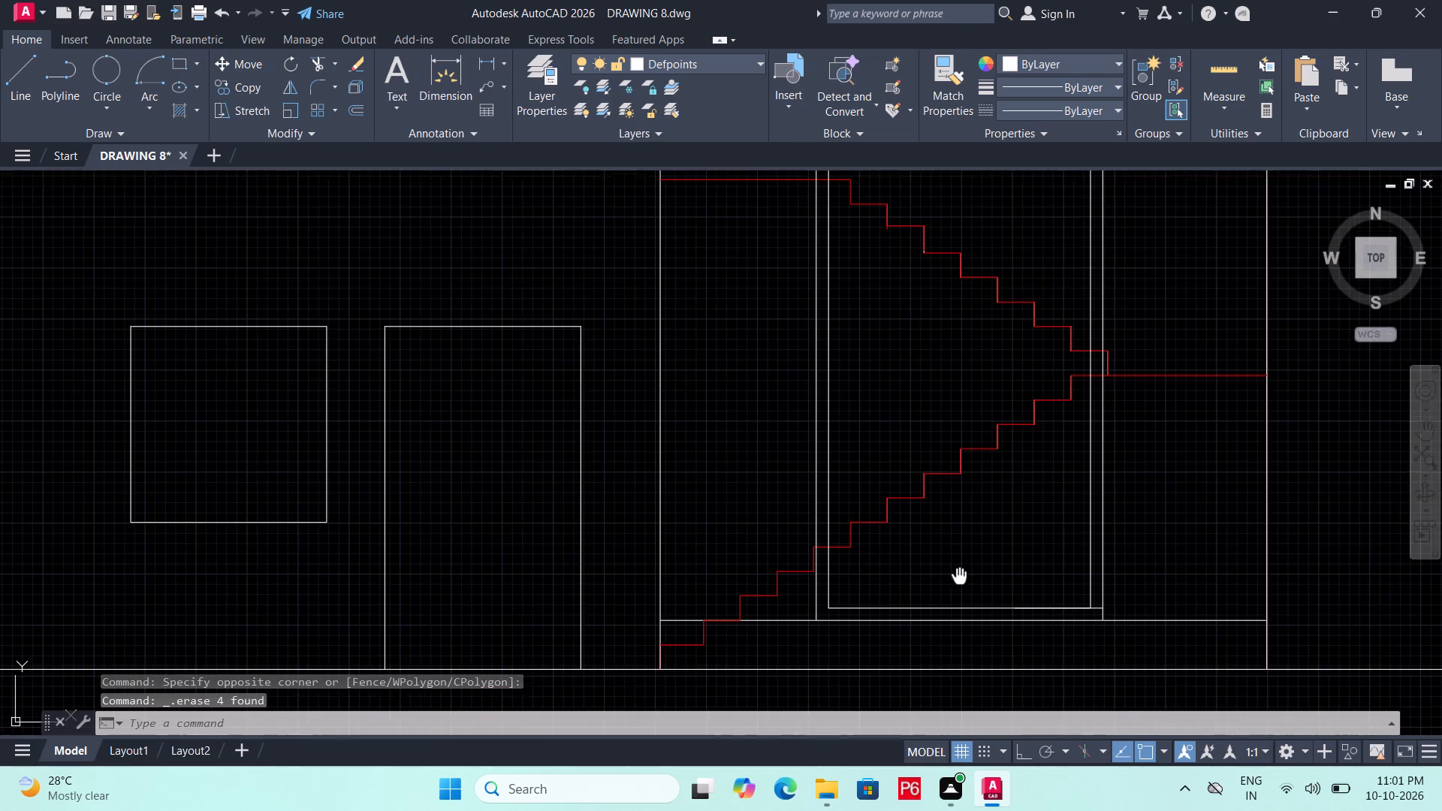
middle_drag(958, 582, 958, 584)
scroll(1159, 638, up, 1)
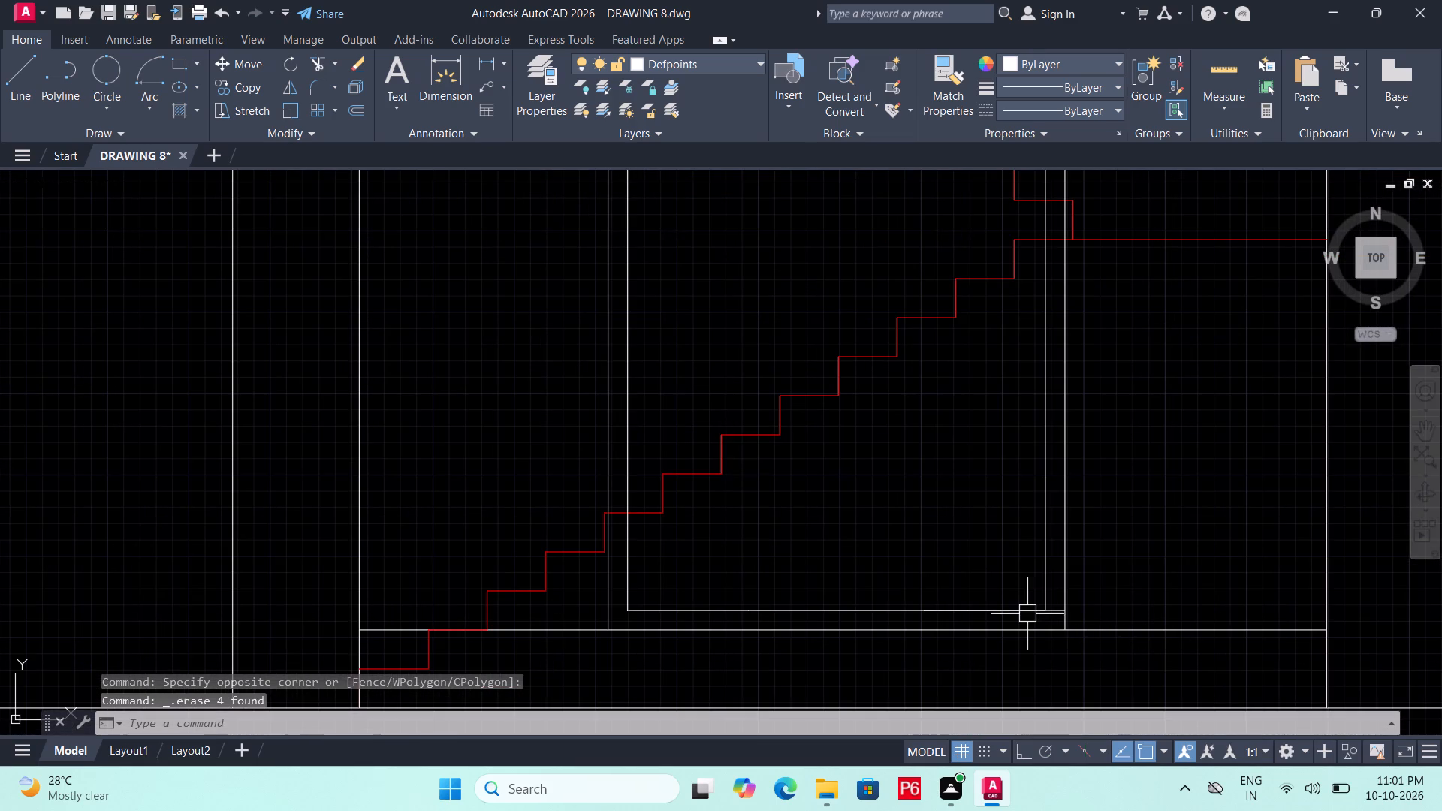
text(L)
key(space)
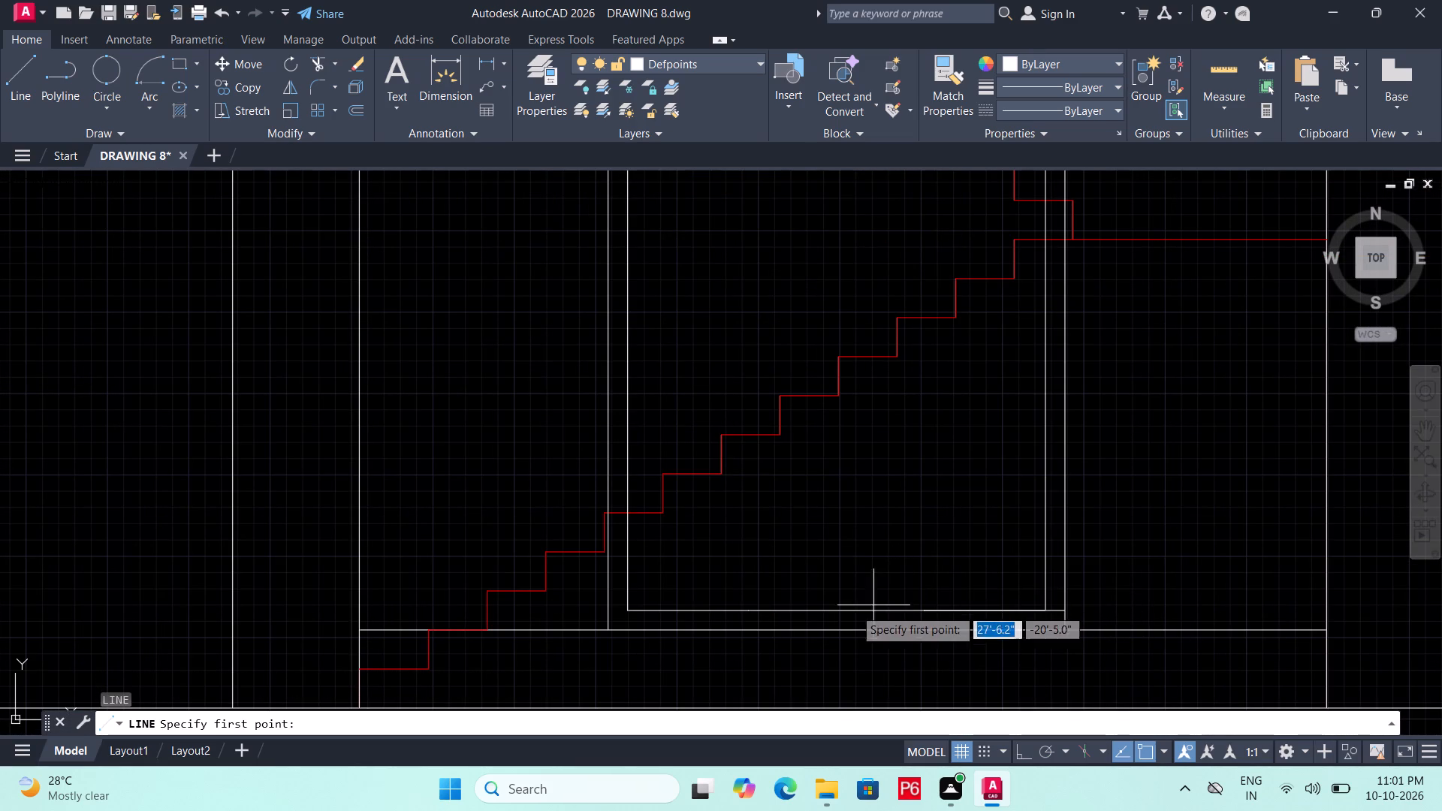
click(841, 611)
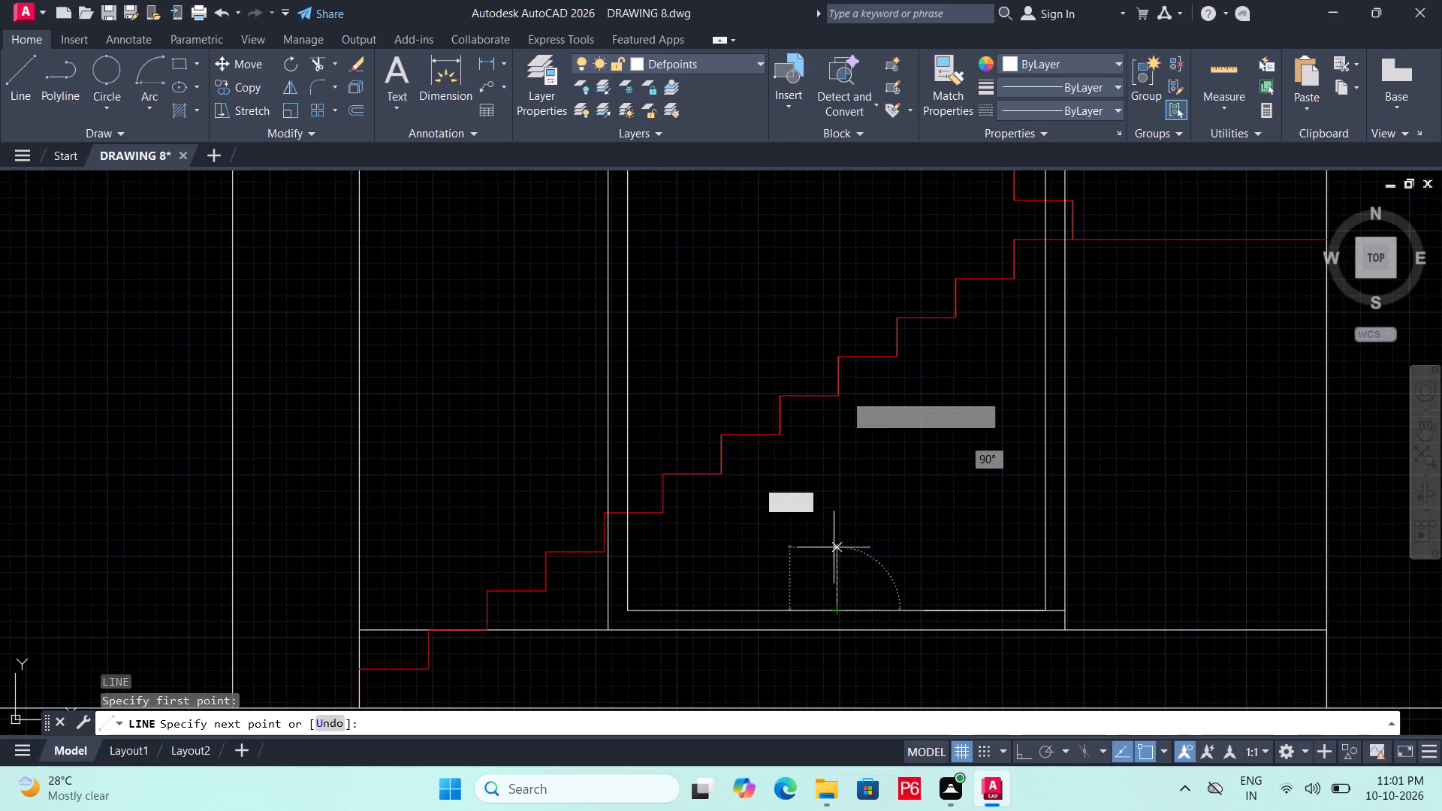
middle_drag(846, 390, 846, 708)
middle_drag(861, 304, 814, 565)
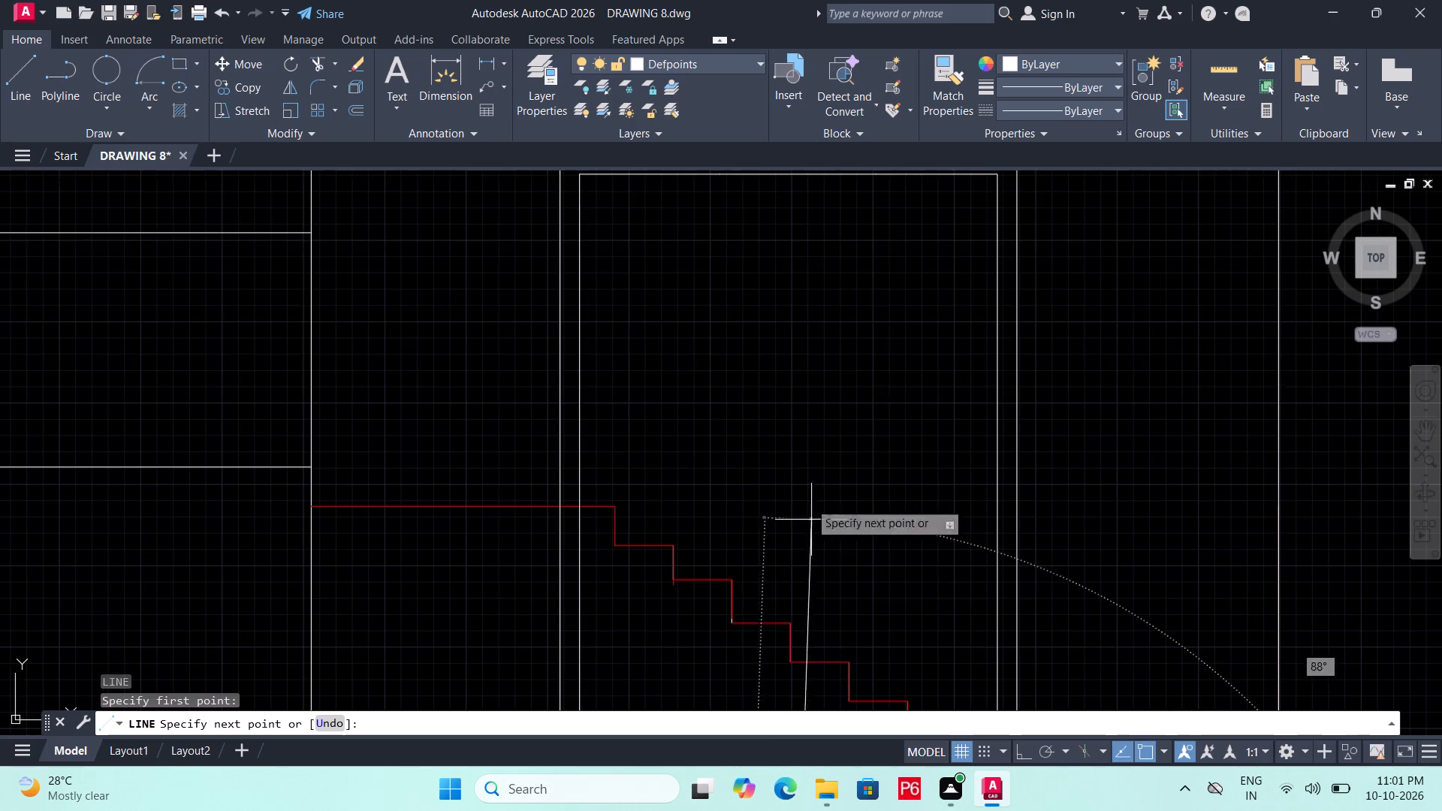
middle_drag(796, 222, 786, 361)
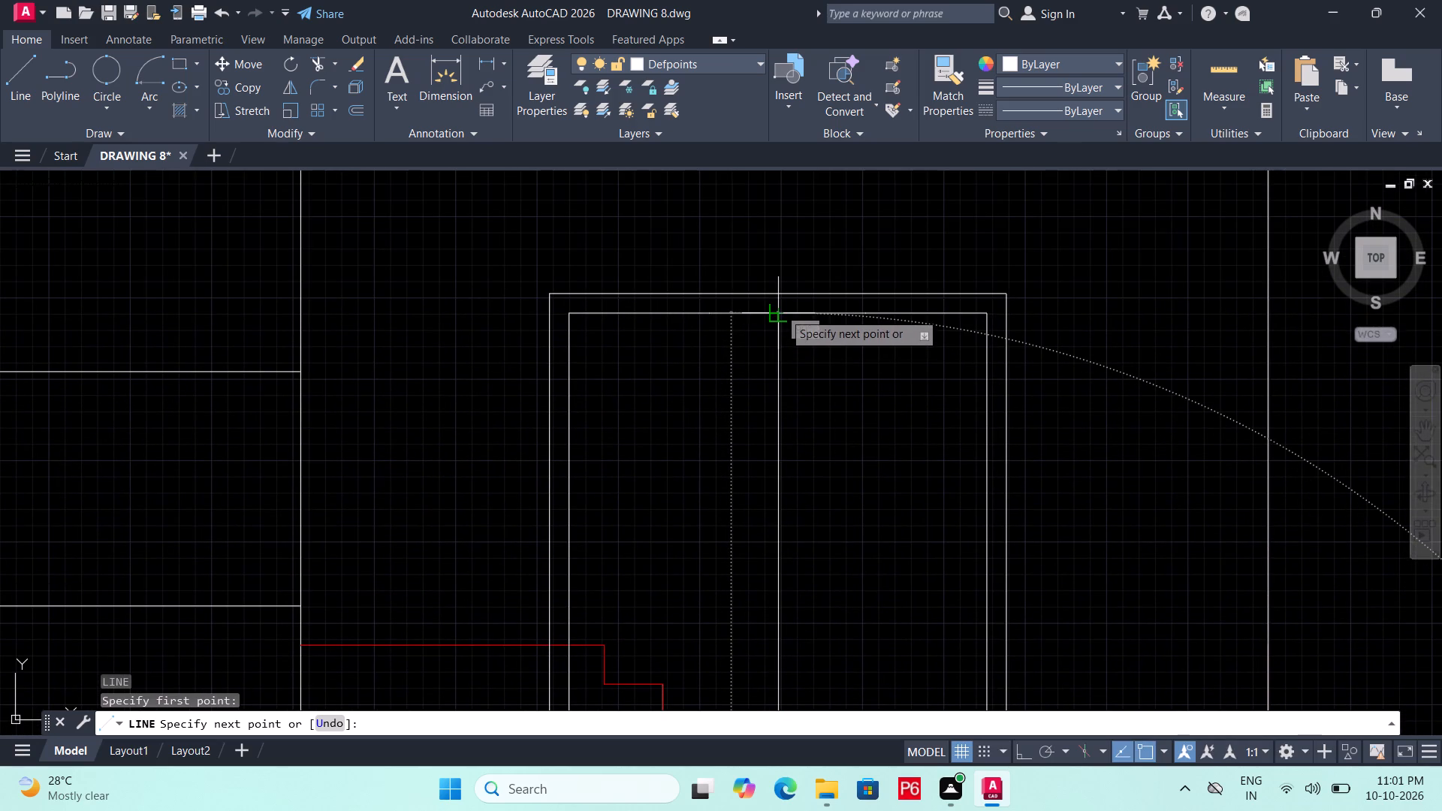
click(783, 312)
middle_drag(822, 475, 835, 338)
key(Escape)
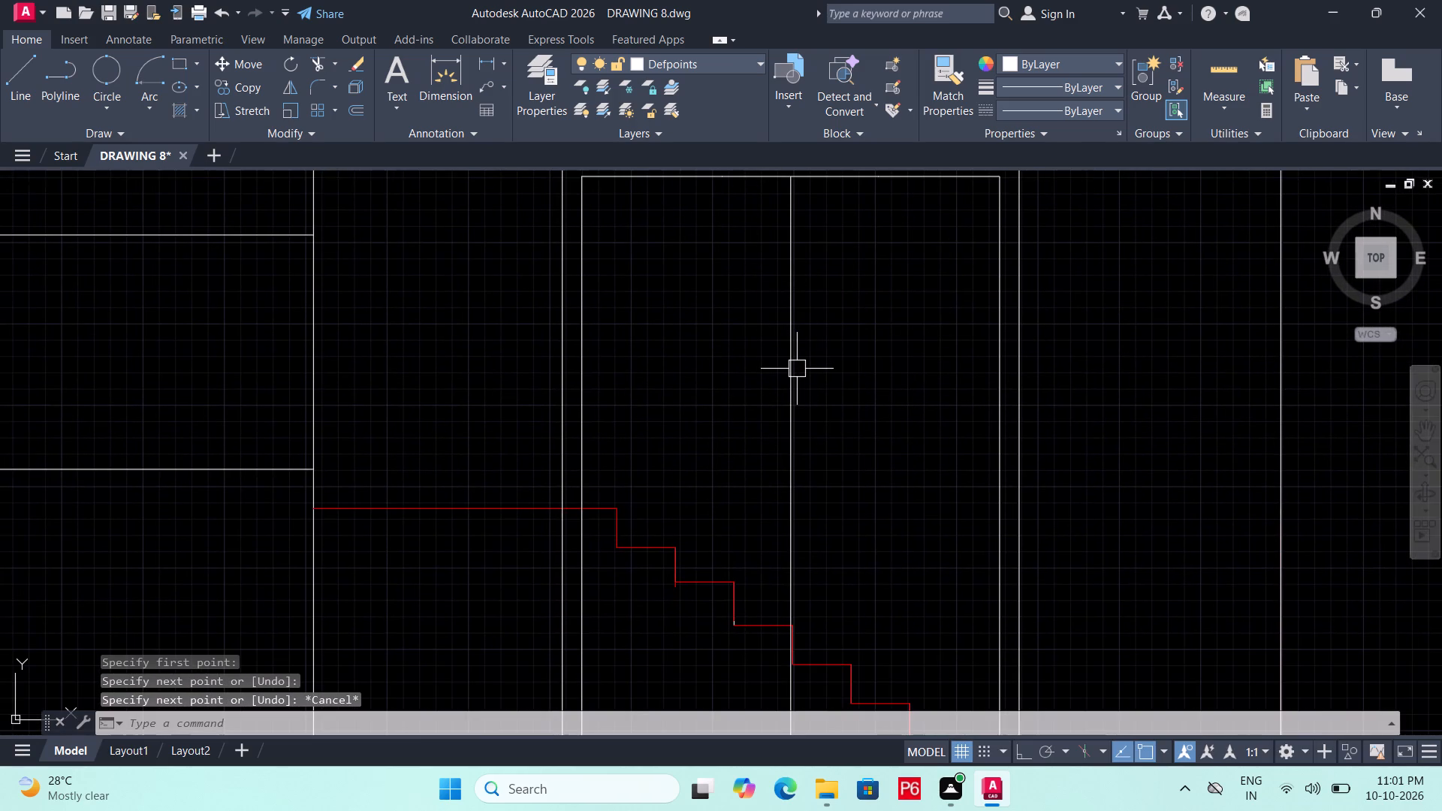
Offset the opening's vertical centre line 1.5" to both sides.
click(791, 377)
key(o)
key(Return)
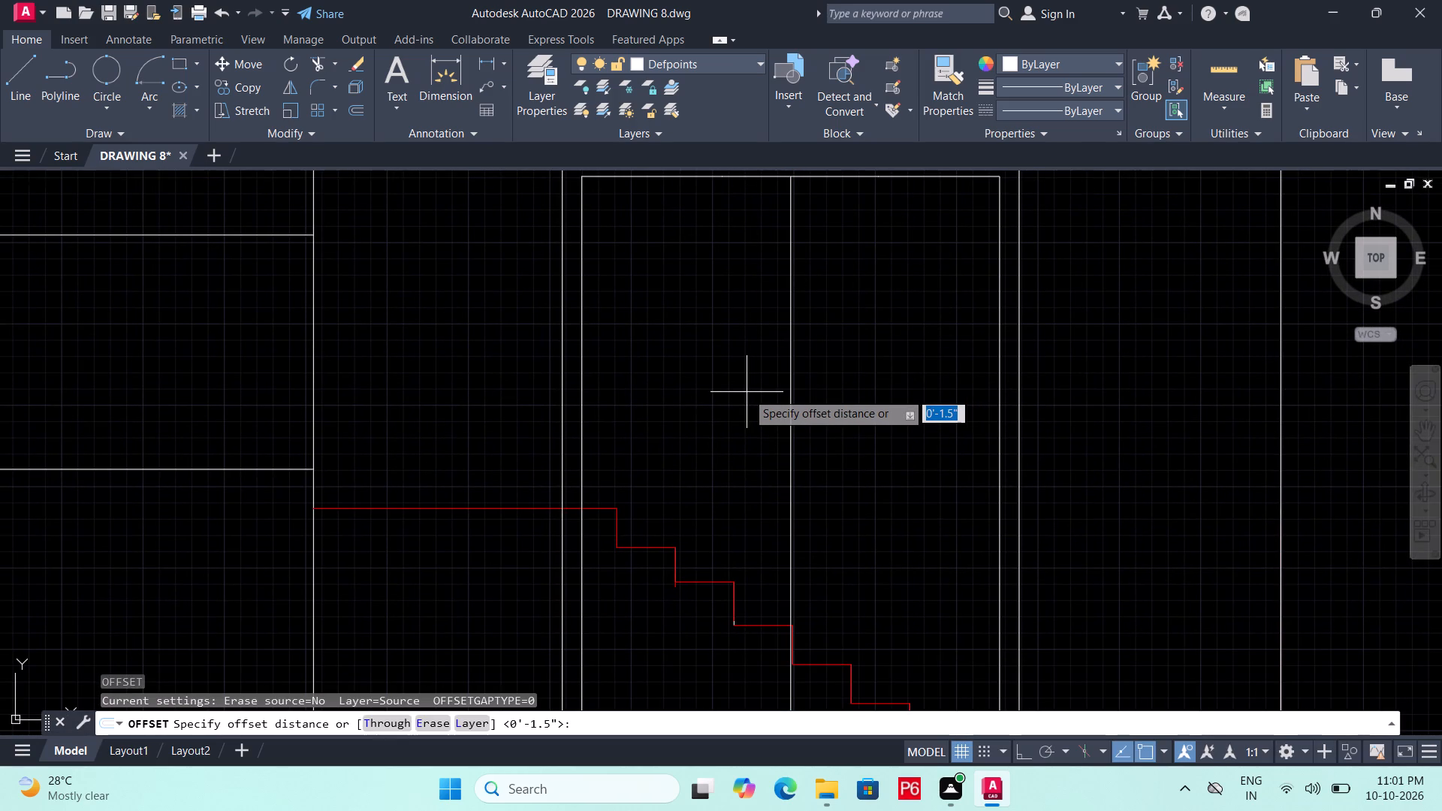
text(1.5)
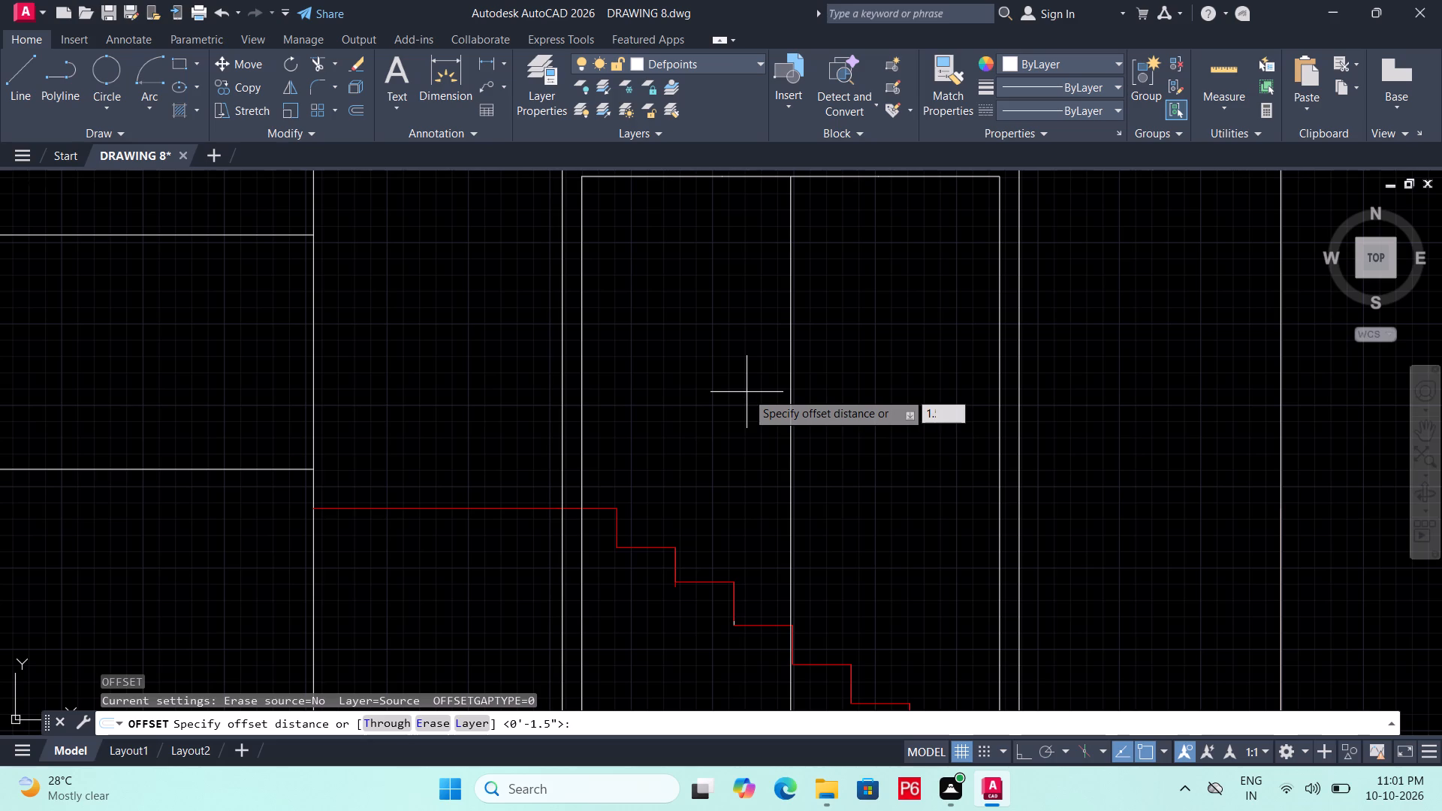
key(shift+quotedbl)
key(Return)
click(736, 393)
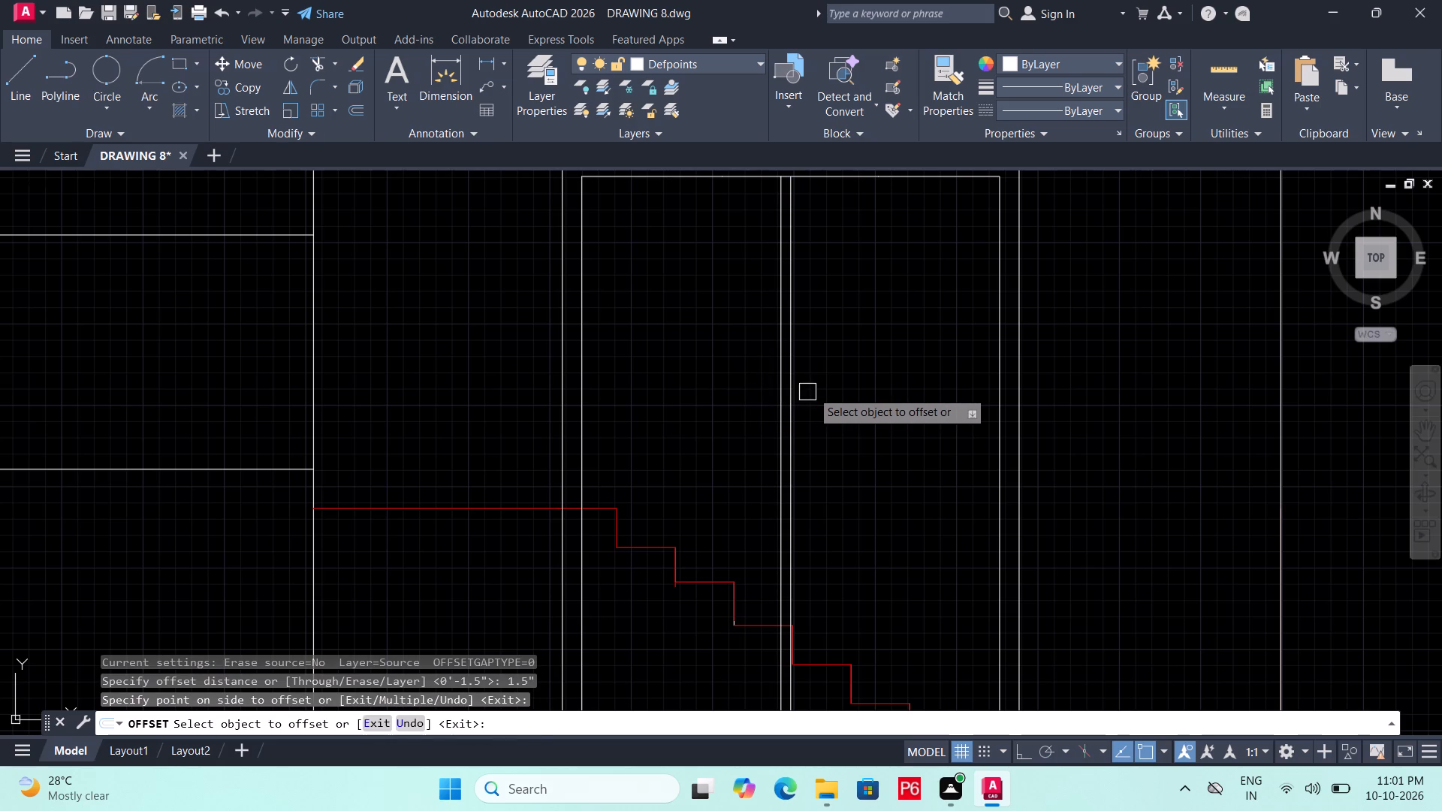
click(795, 395)
click(842, 402)
key(Escape)
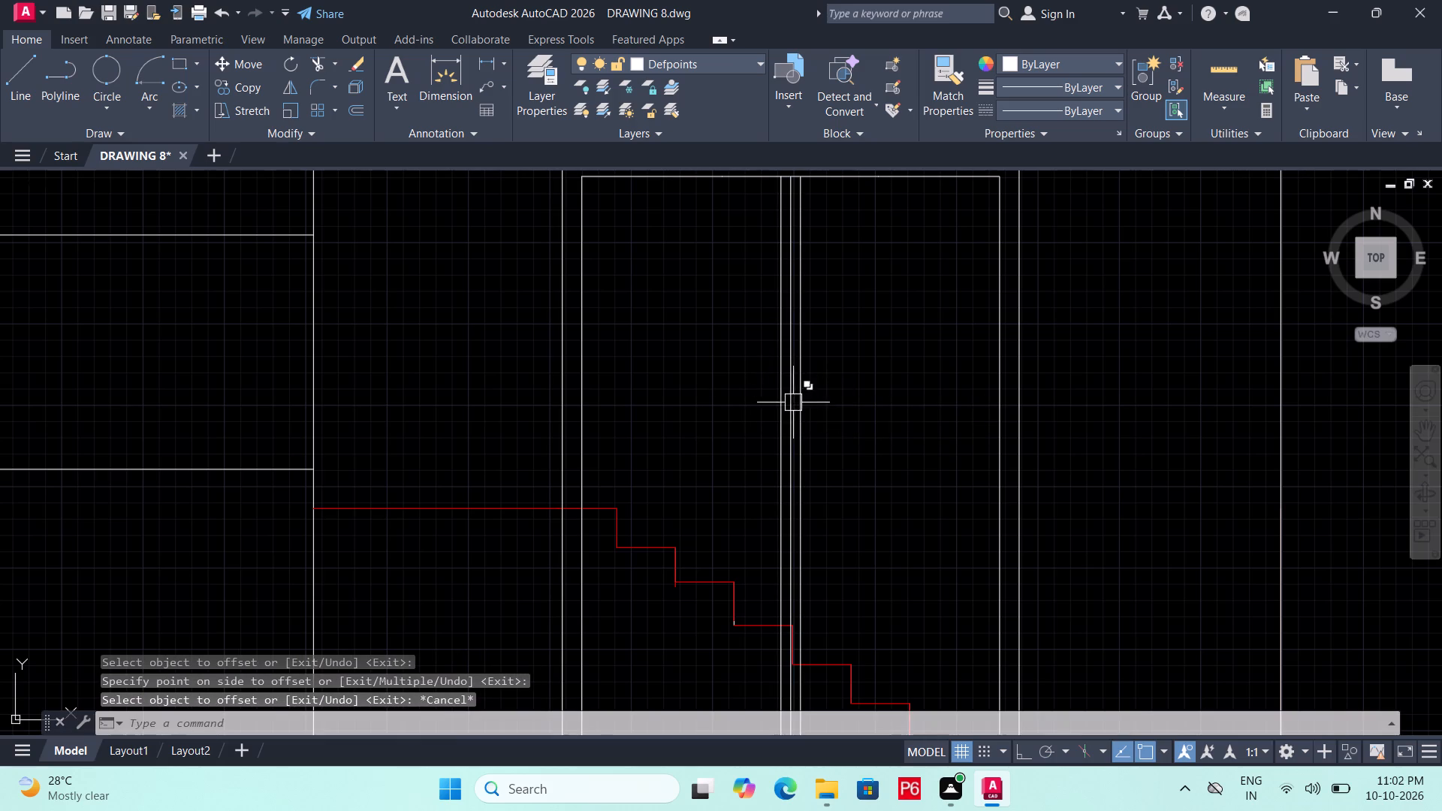
Delete the centre line between the two offset division lines, then save the drawing.
scroll(791, 399, up, 1)
click(791, 399)
key(Delete)
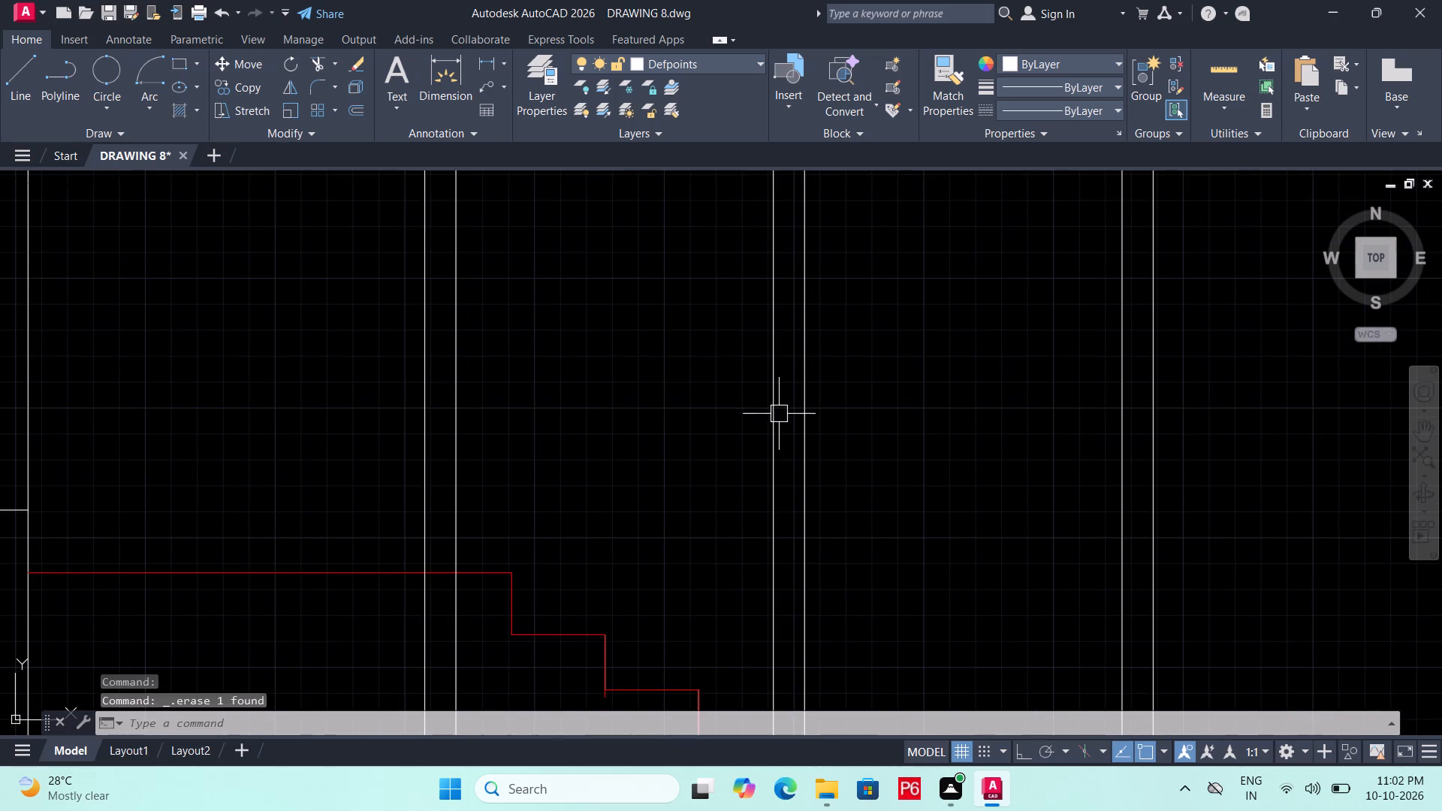
key(ctrl+s)
key(ctrl+s)
Trim the frame's inner top and base lines between the two central division lines, then save the drawing.
scroll(786, 421, down, 2)
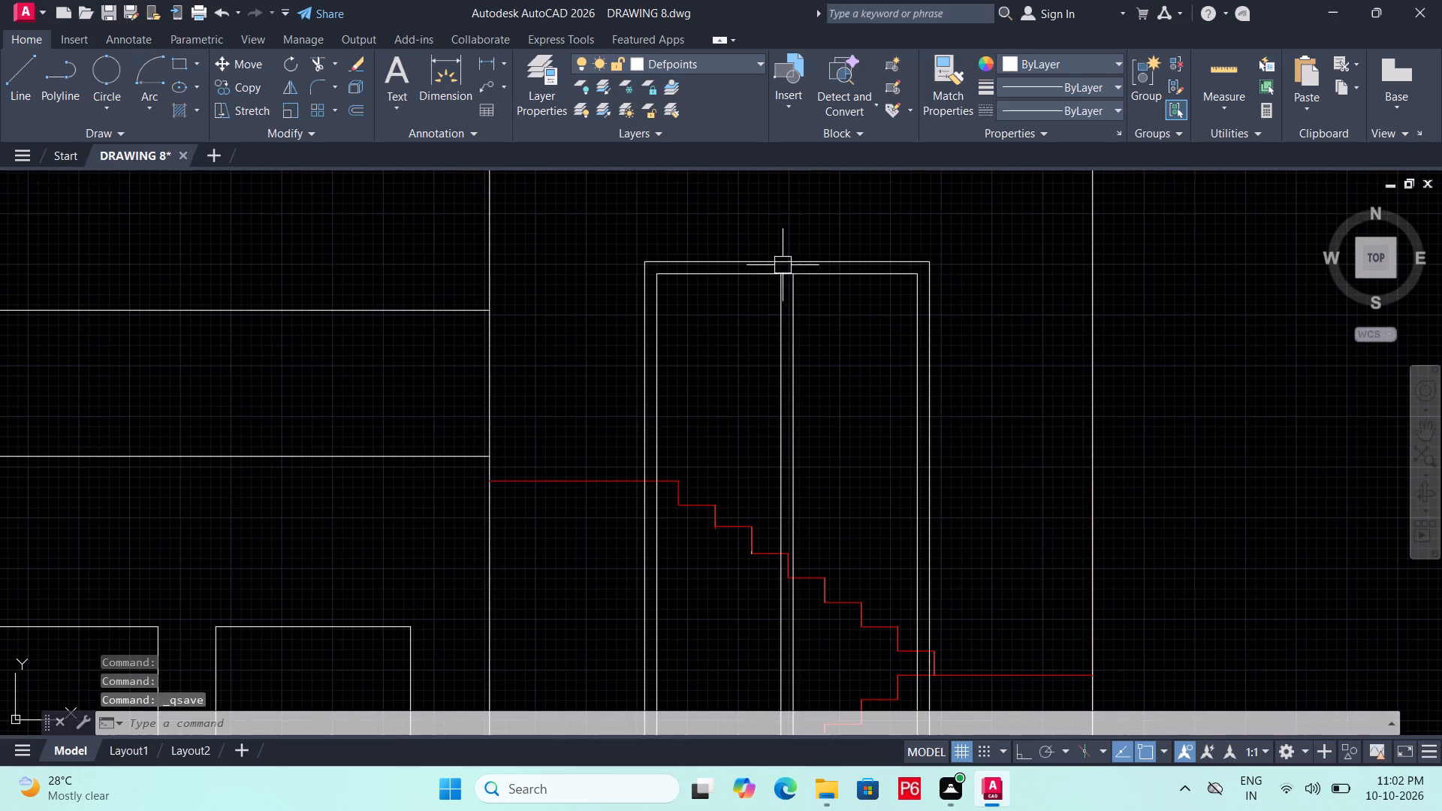
scroll(780, 246, up, 2)
text(TR)
key(space)
key(space)
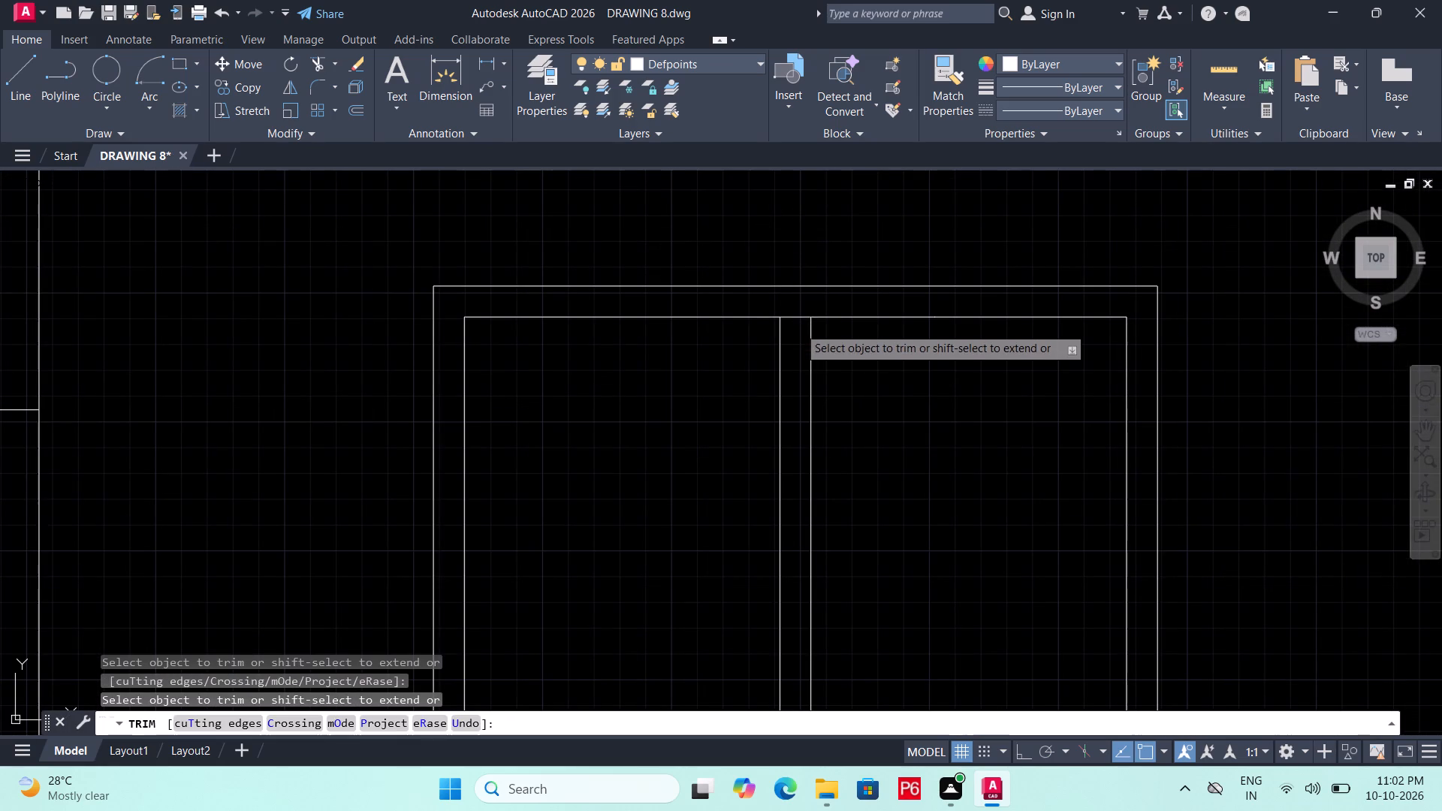
click(801, 314)
scroll(801, 357, down, 3)
middle_drag(811, 472, 818, 288)
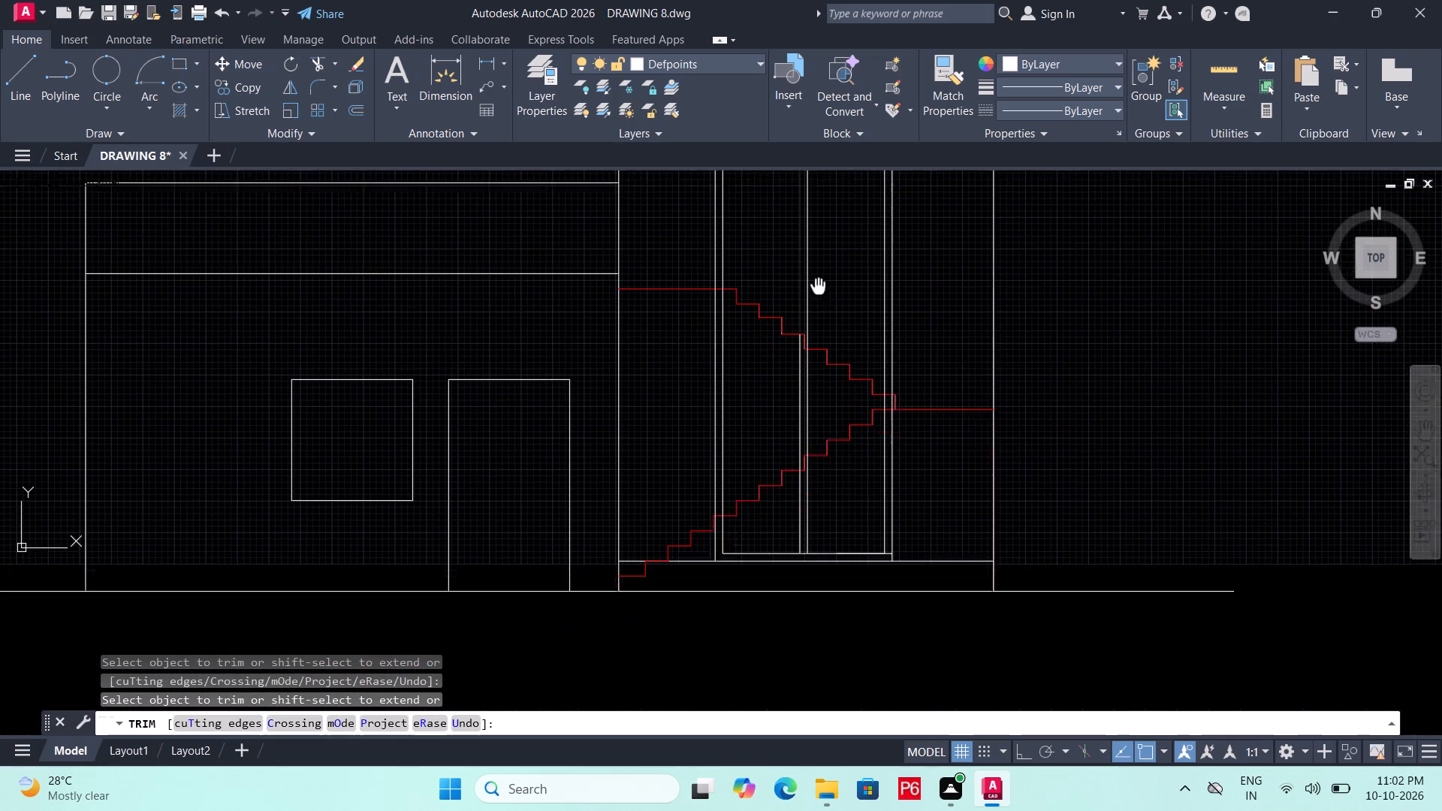
scroll(830, 529, up, 2)
scroll(769, 546, up, 2)
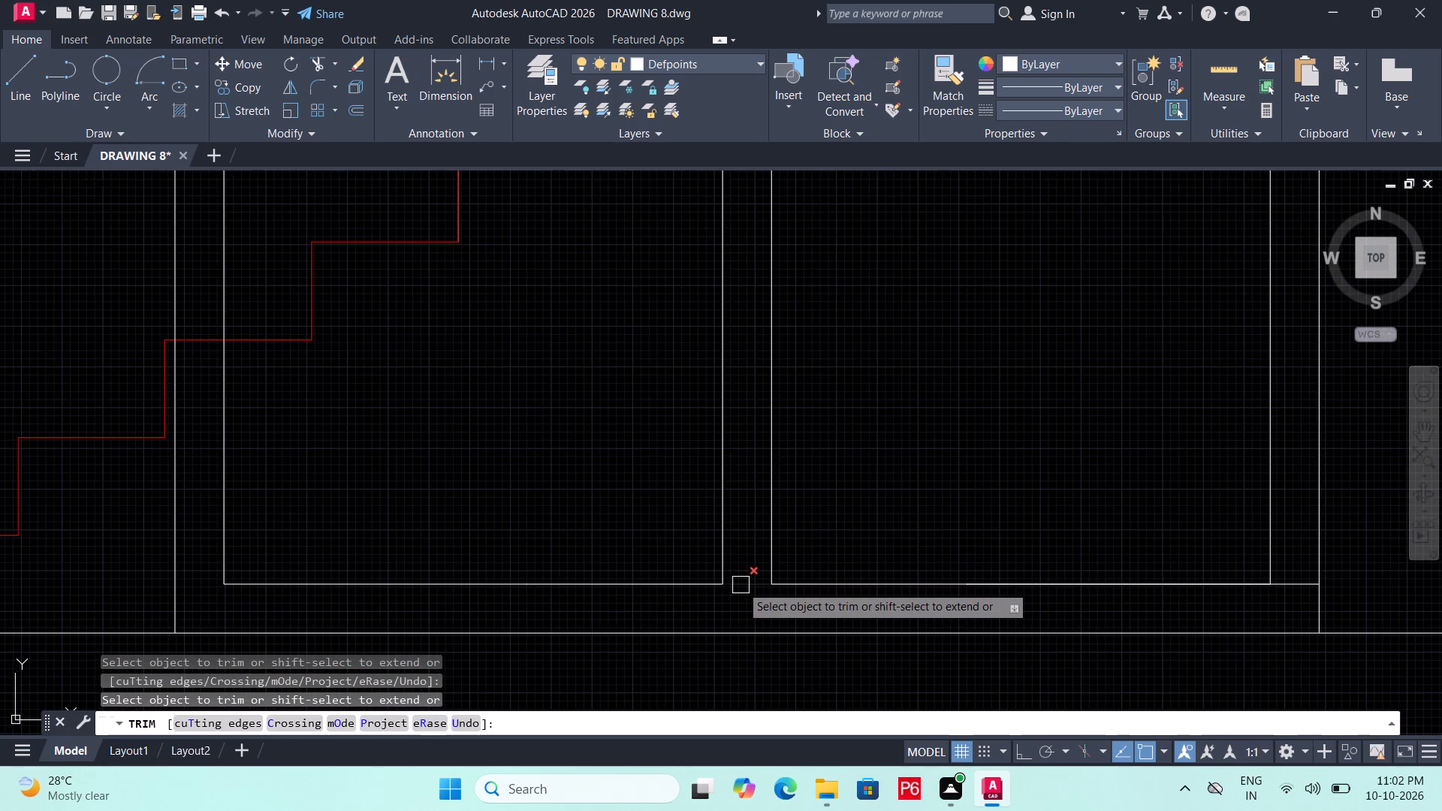
click(741, 585)
scroll(767, 580, down, 2)
key(ctrl+s)
key(ctrl+s)
Measure the inner height of the stair tower's opening along its left side, from the inner top corner to the inner base corner.
scroll(778, 589, down, 1)
middle_drag(778, 589, 816, 762)
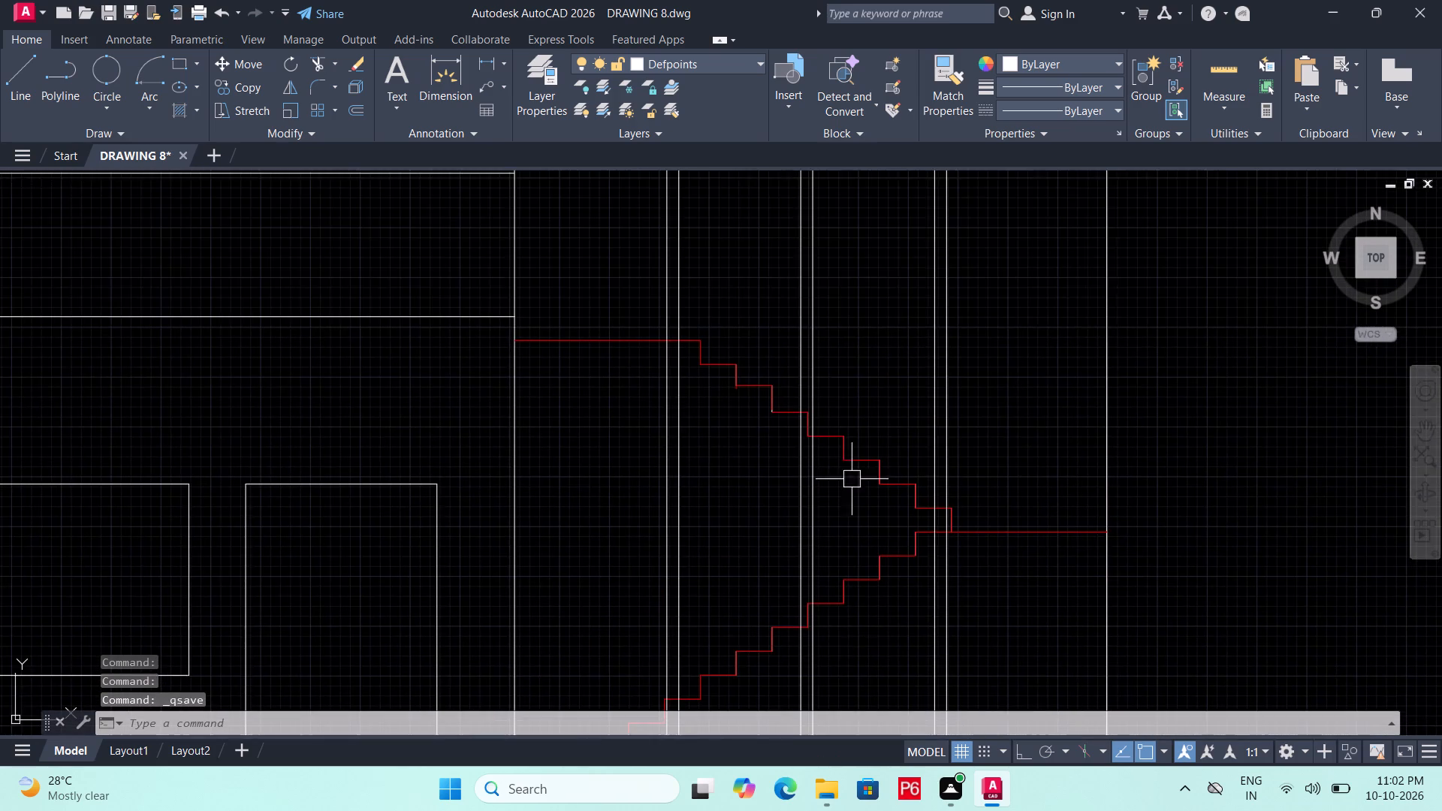
middle_drag(847, 375, 831, 510)
key(Escape)
middle_drag(823, 473, 822, 433)
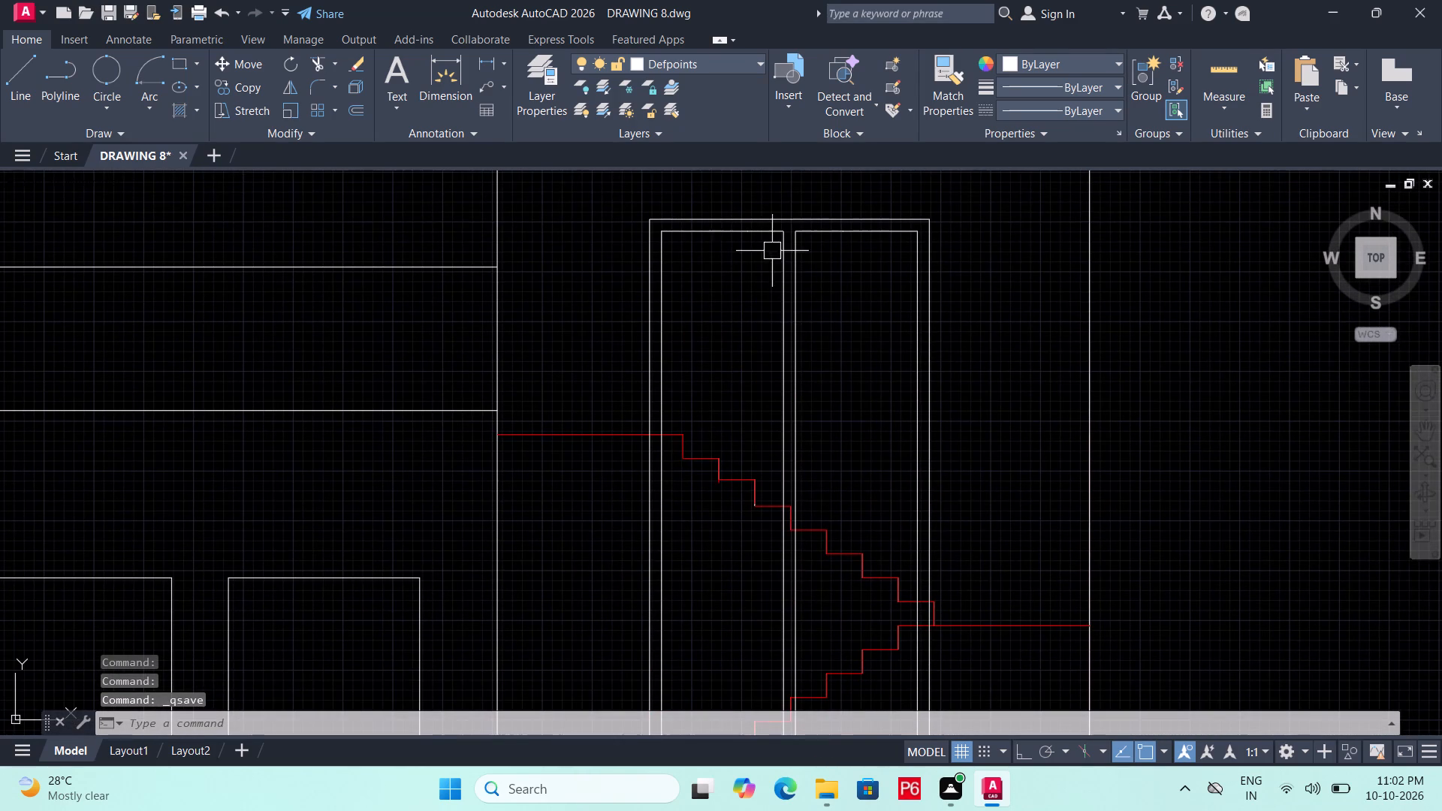
middle_drag(780, 350, 806, 315)
text(DIM)
key(l)
text(IN)
key(space)
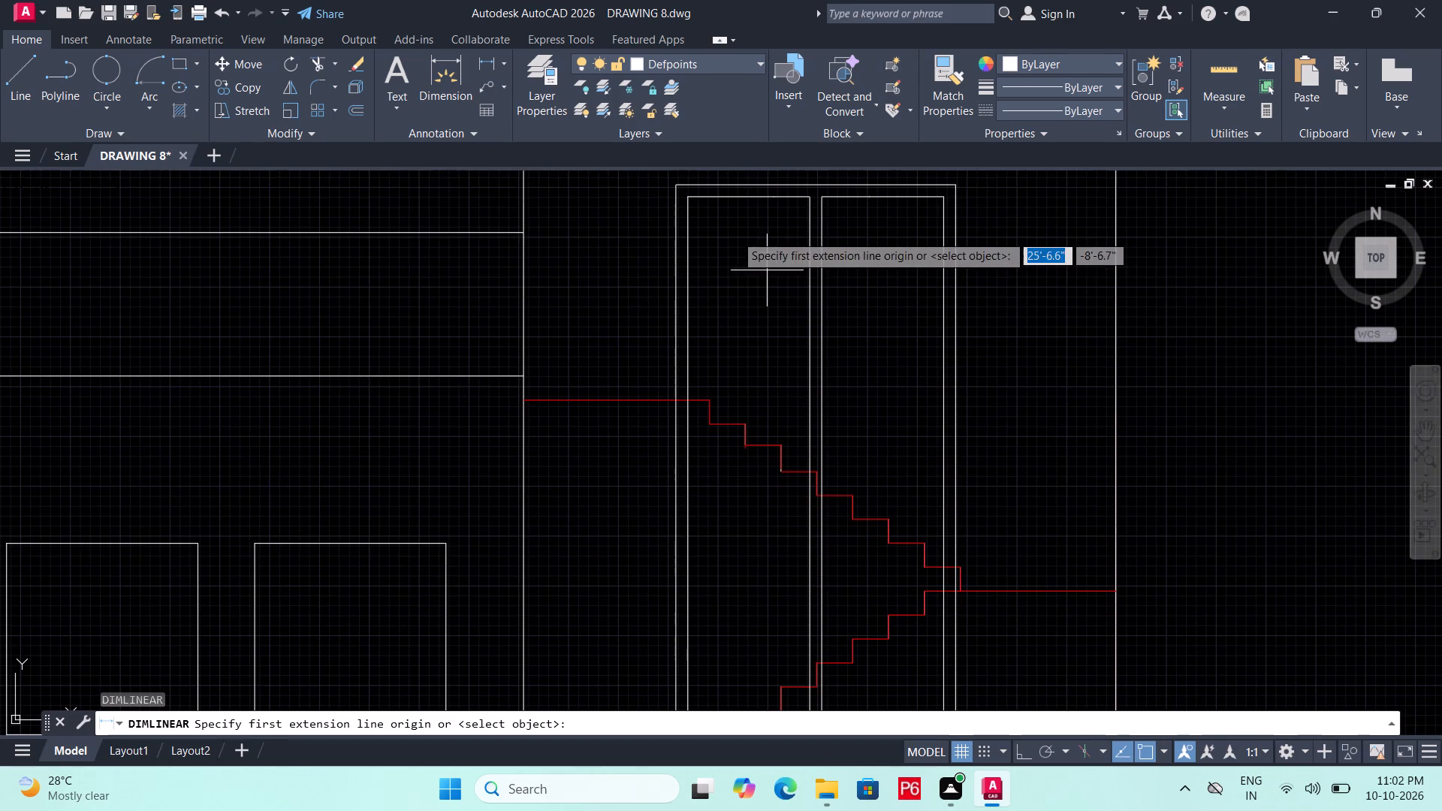
click(690, 200)
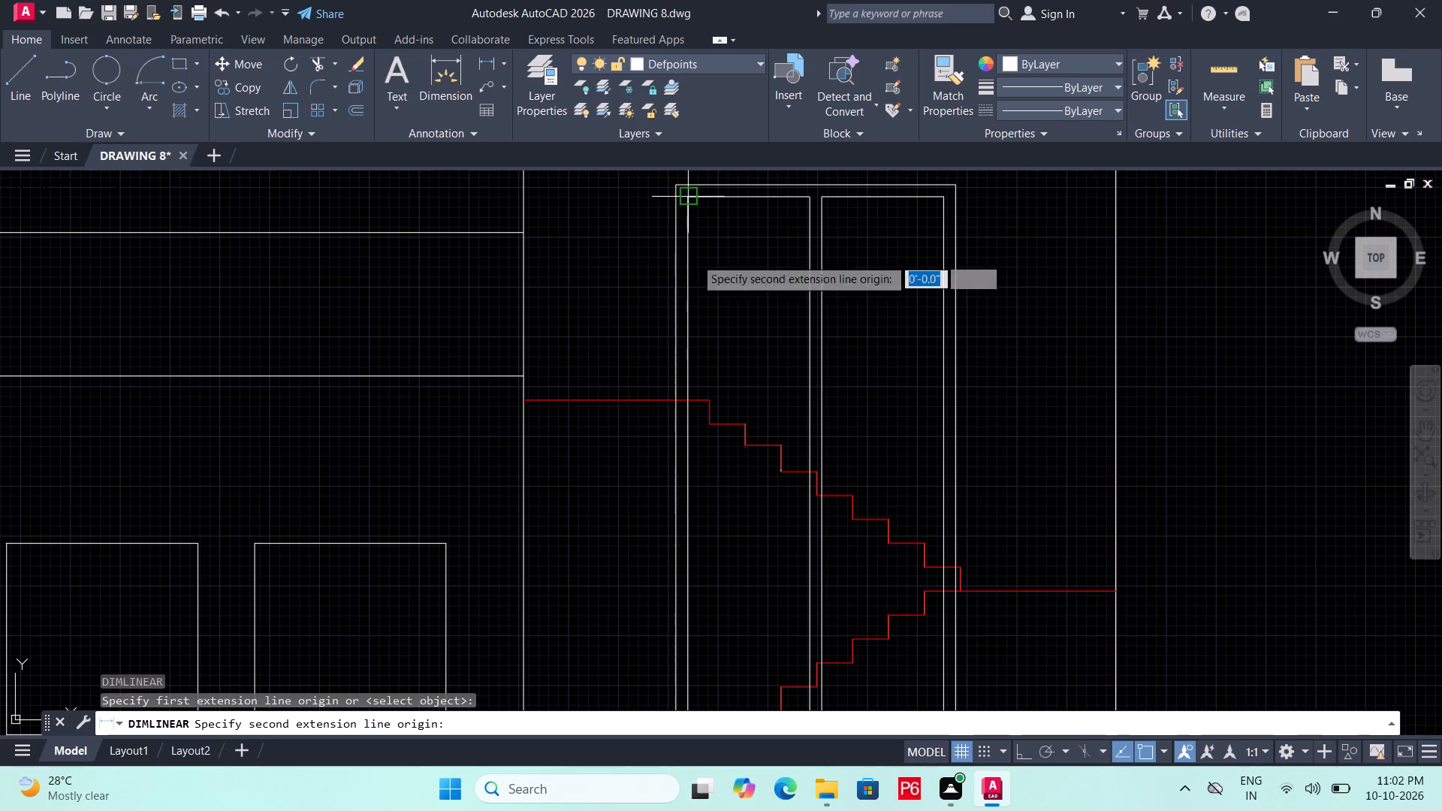
middle_drag(731, 479, 738, 300)
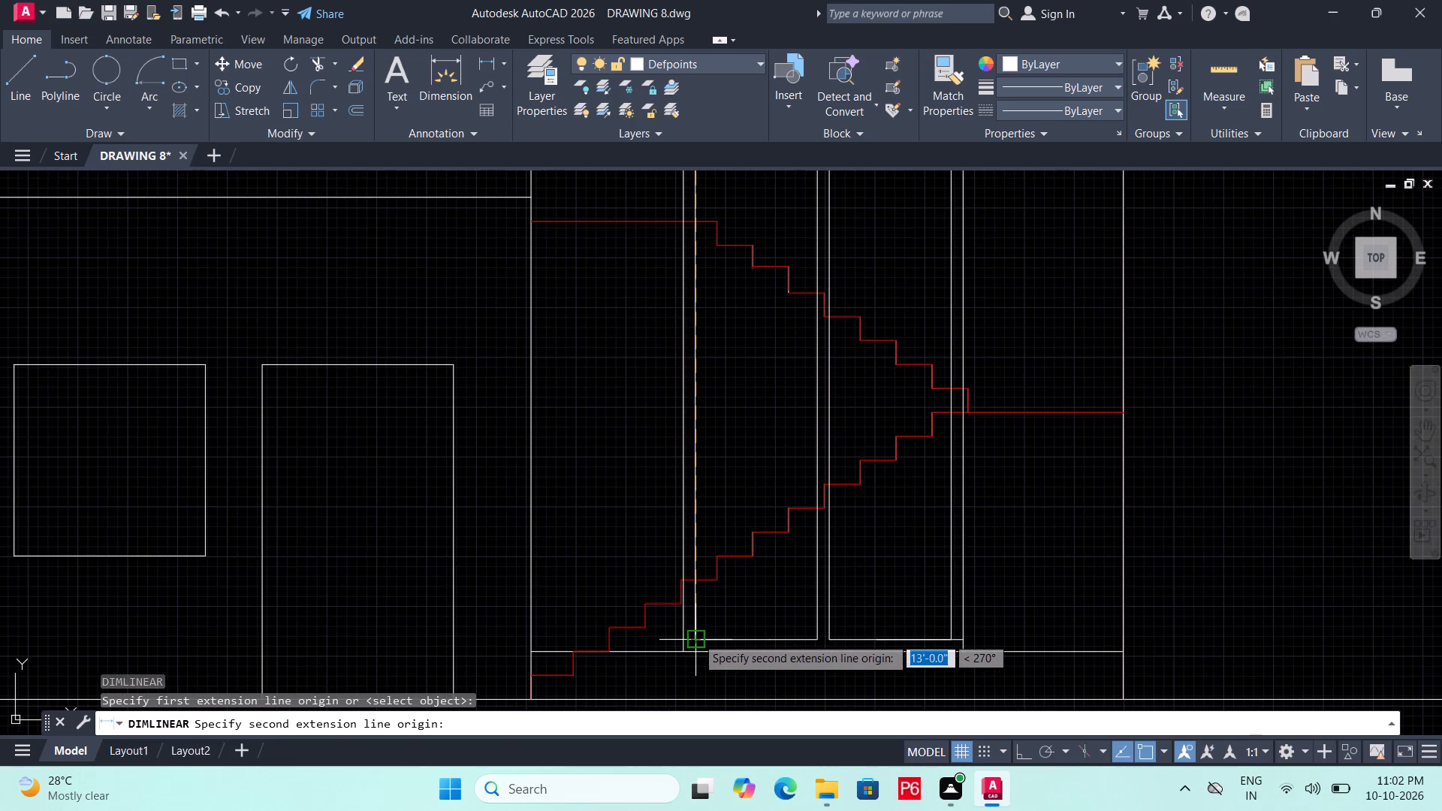
click(696, 637)
key(Escape)
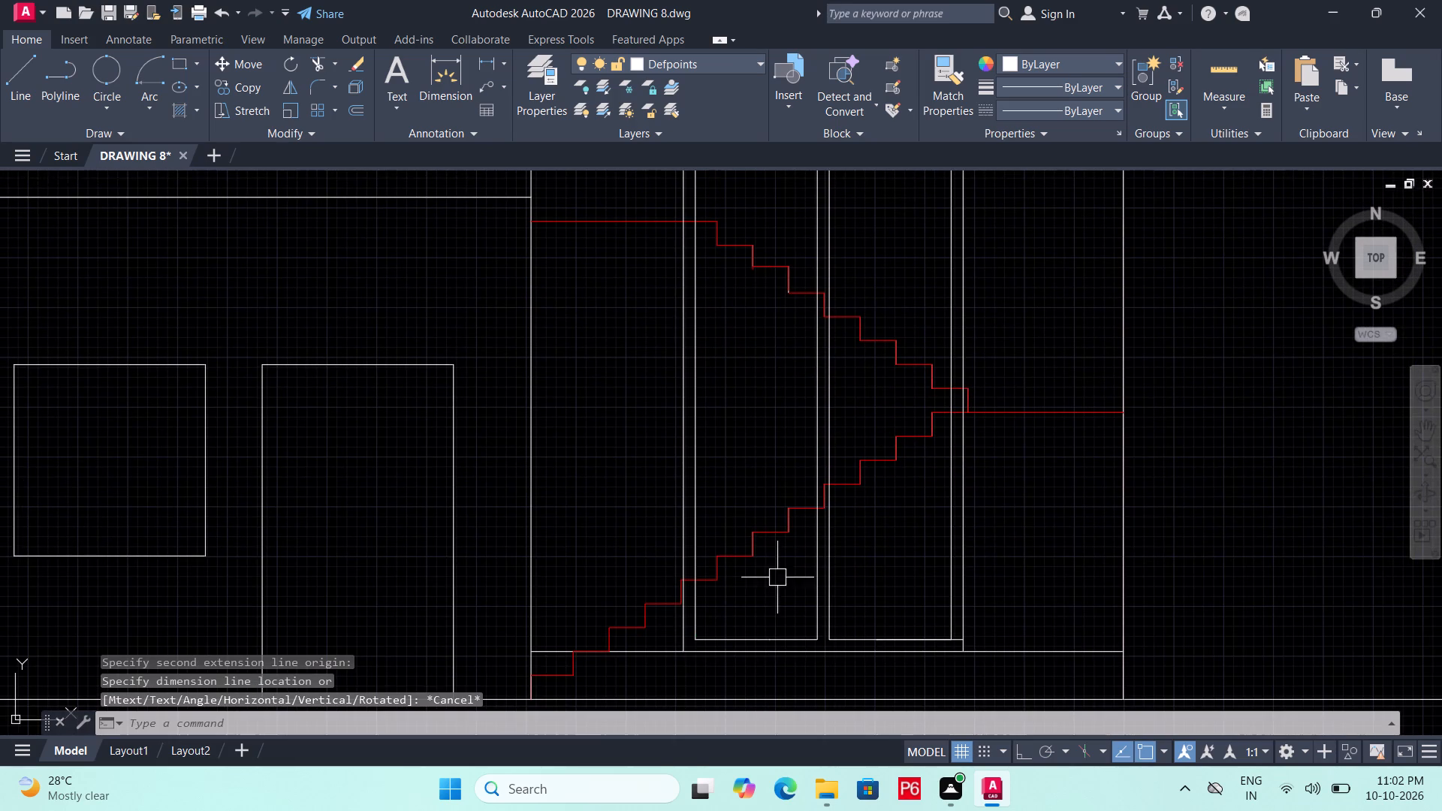
Offset the inner top line of the opening's left pane 3' downward.
middle_drag(783, 559, 795, 666)
scroll(800, 635, down, 1)
middle_drag(802, 624, 822, 543)
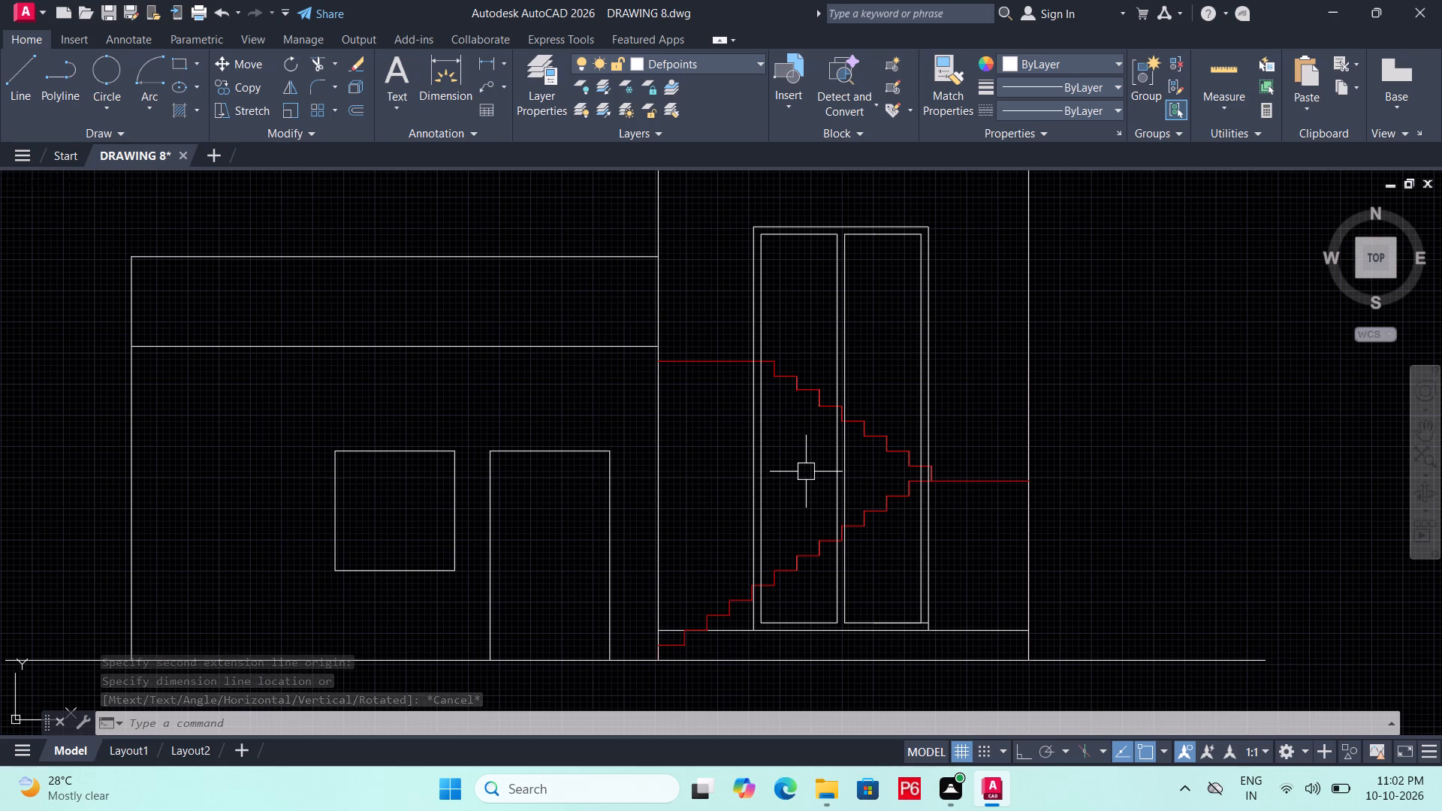
key(o)
key(Return)
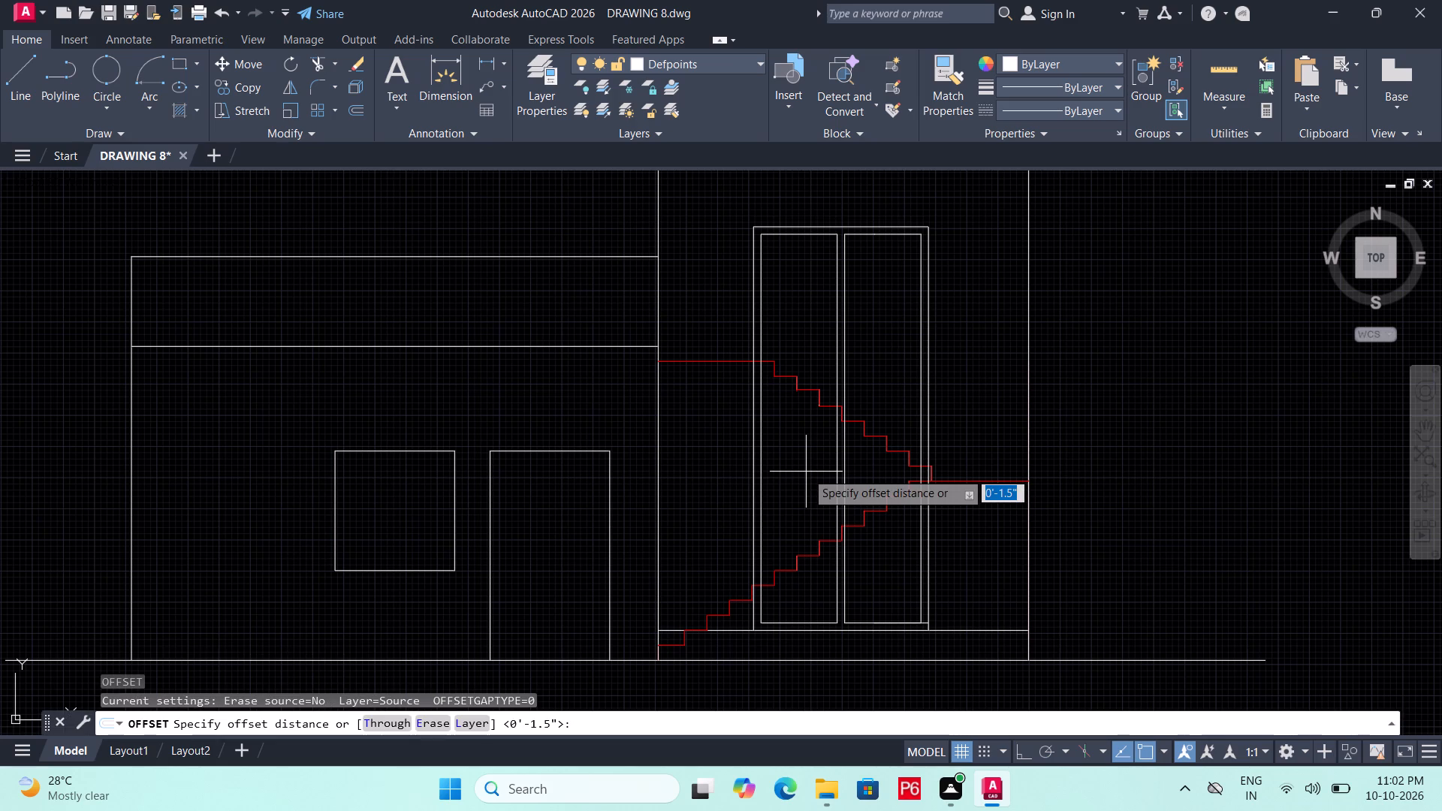
text(3')
key(Return)
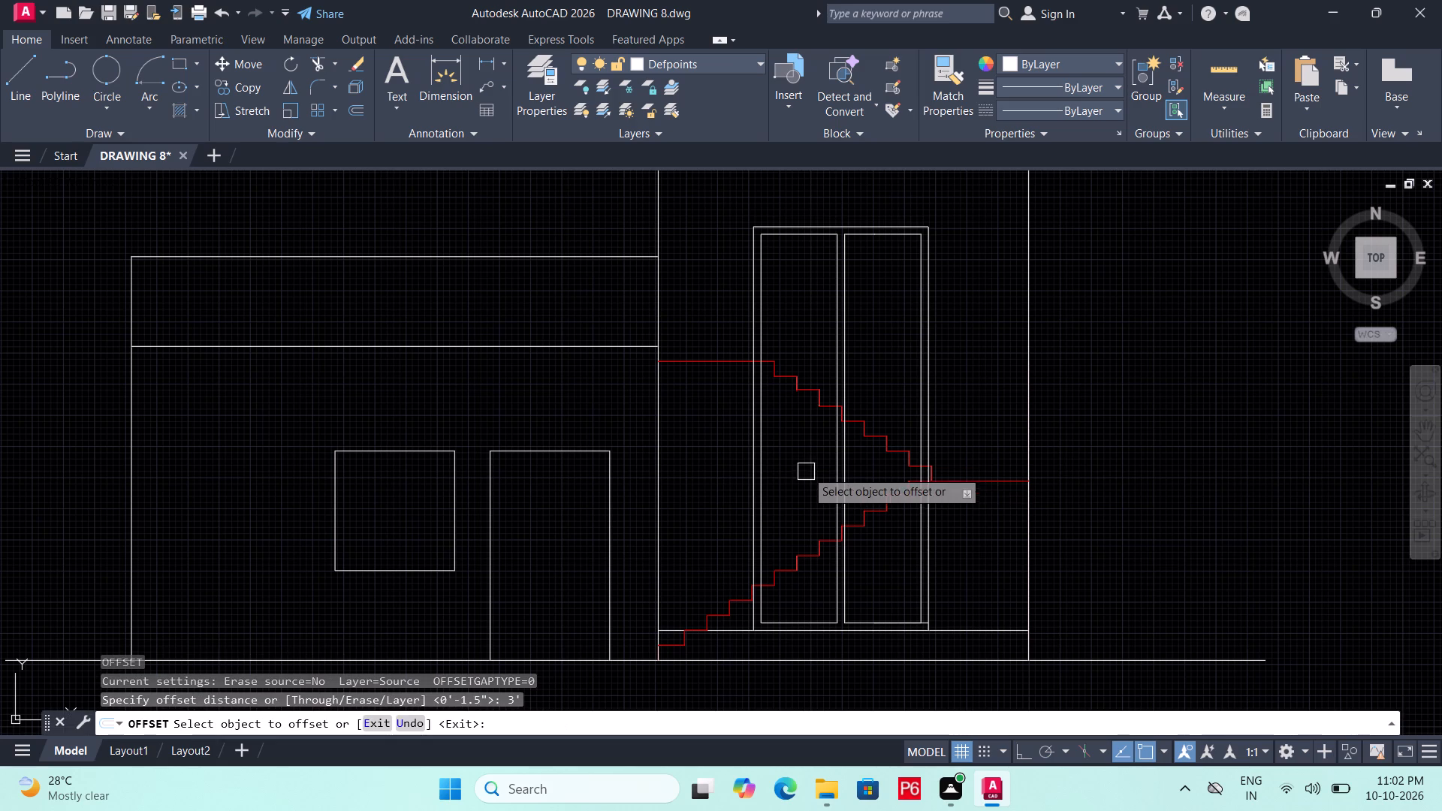
click(807, 240)
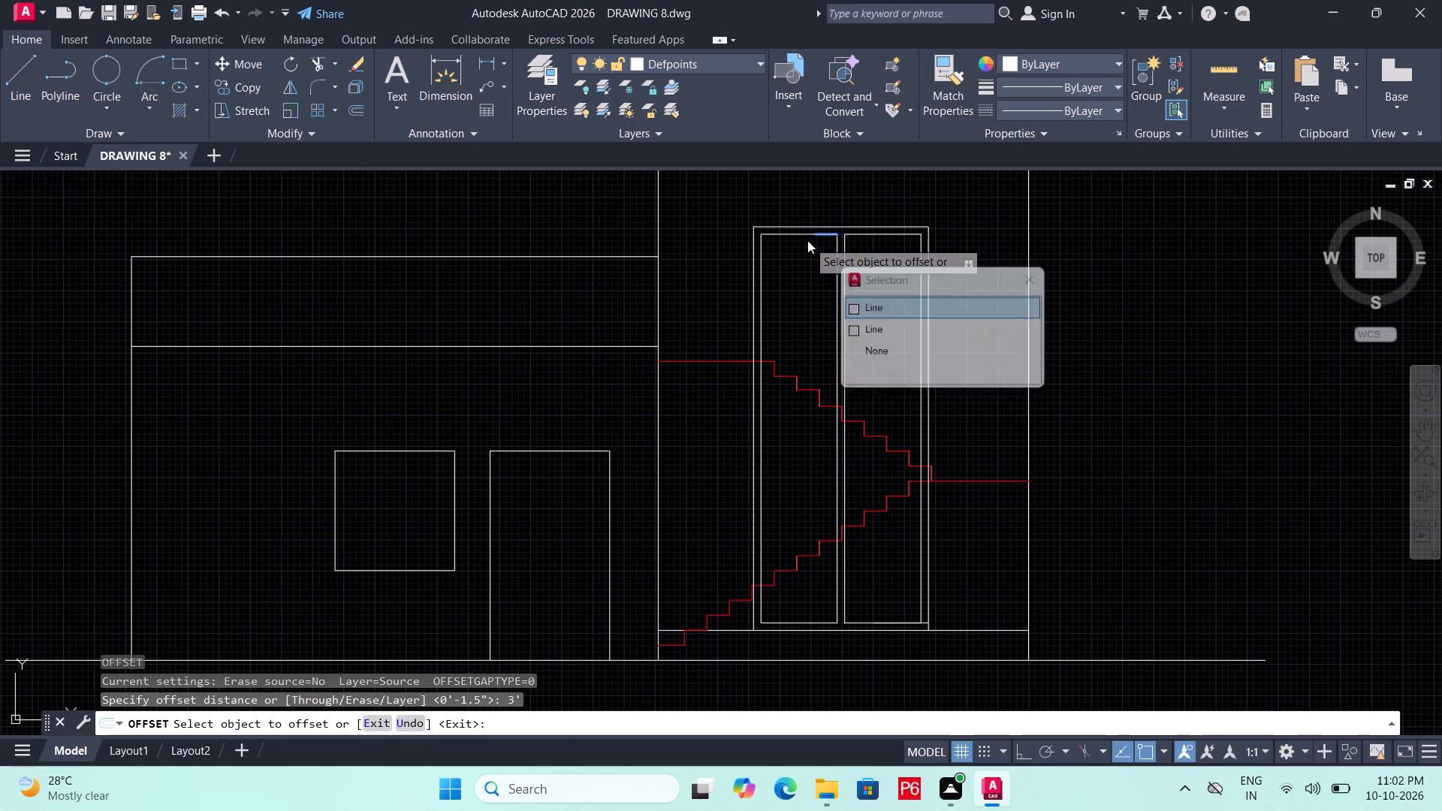
click(877, 311)
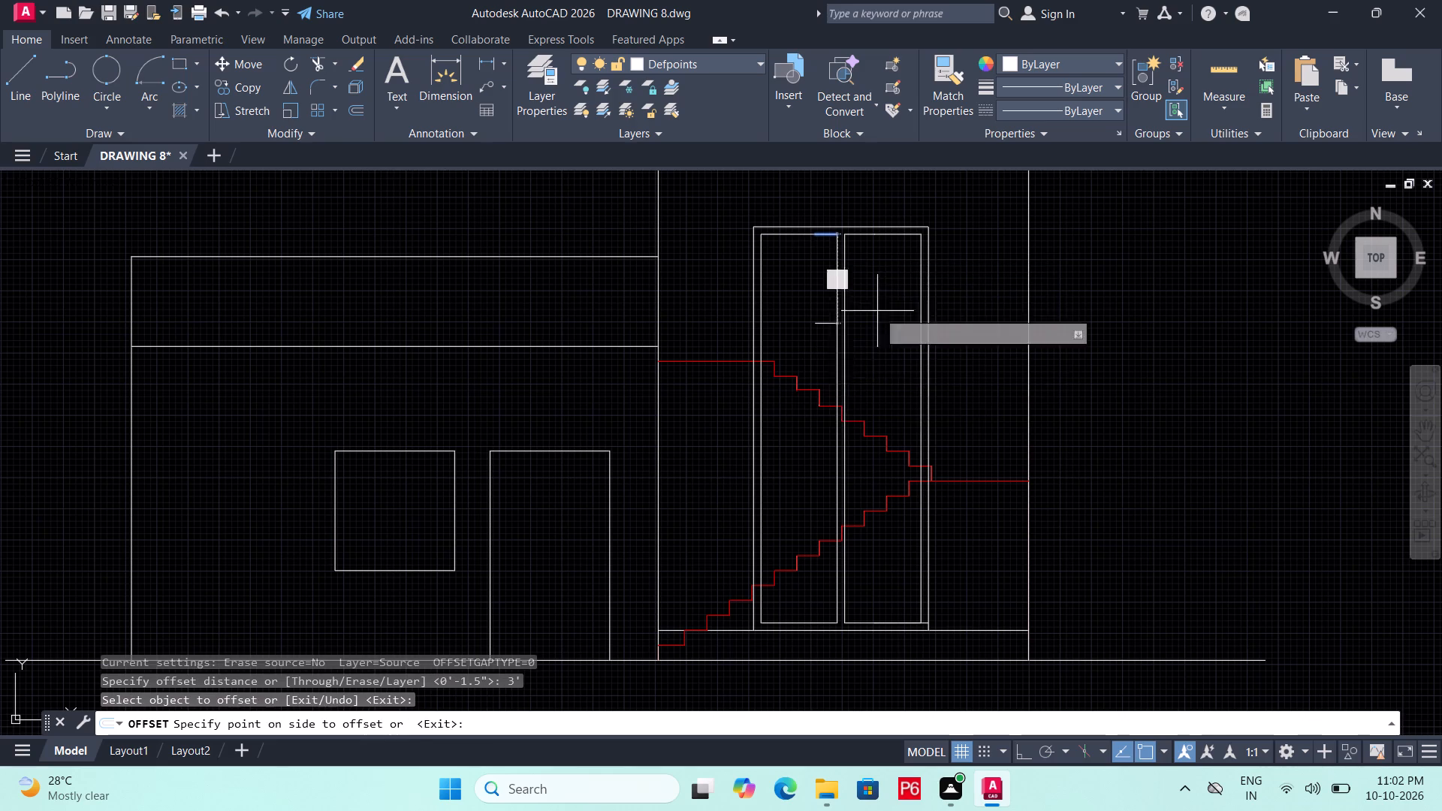
click(798, 354)
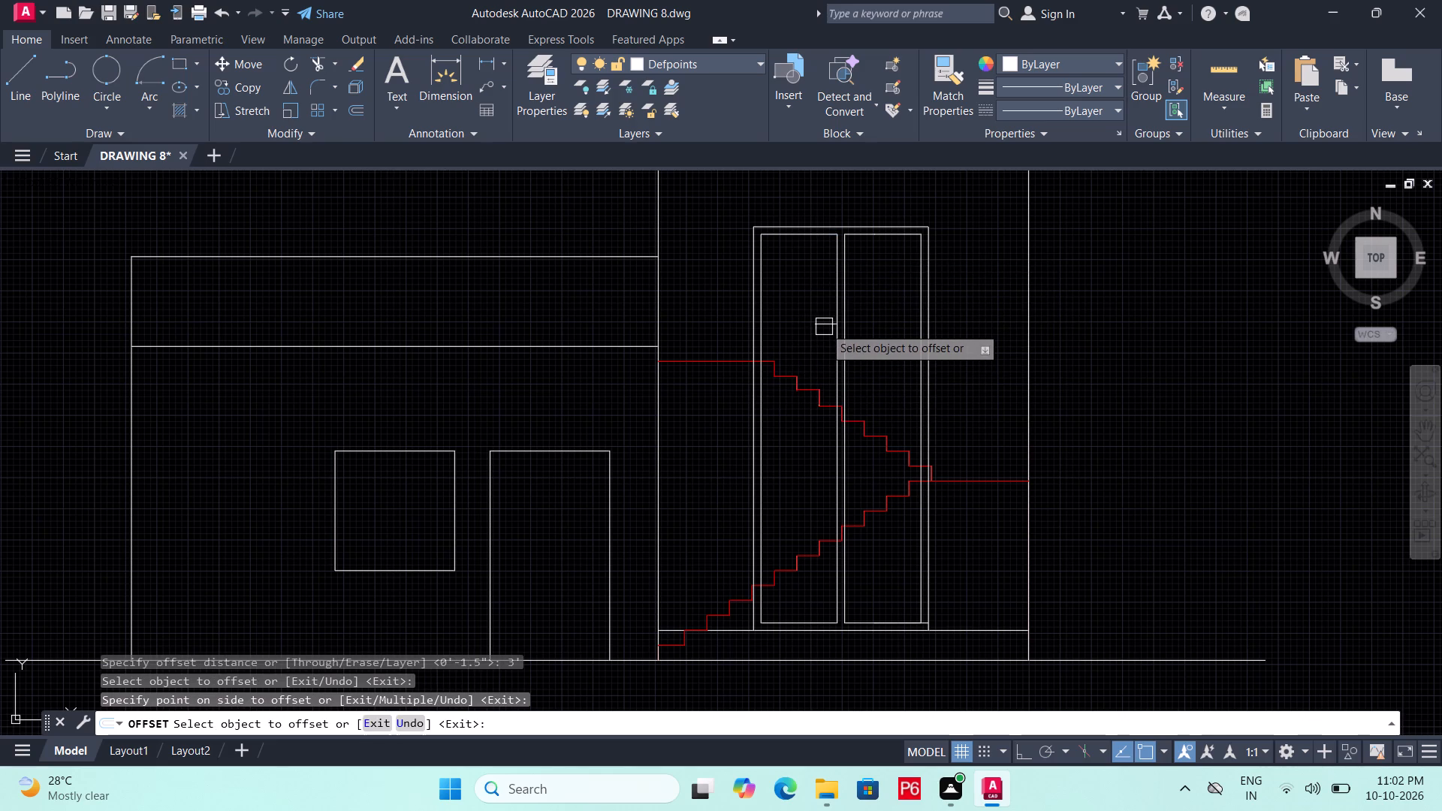
scroll(825, 326, up, 1)
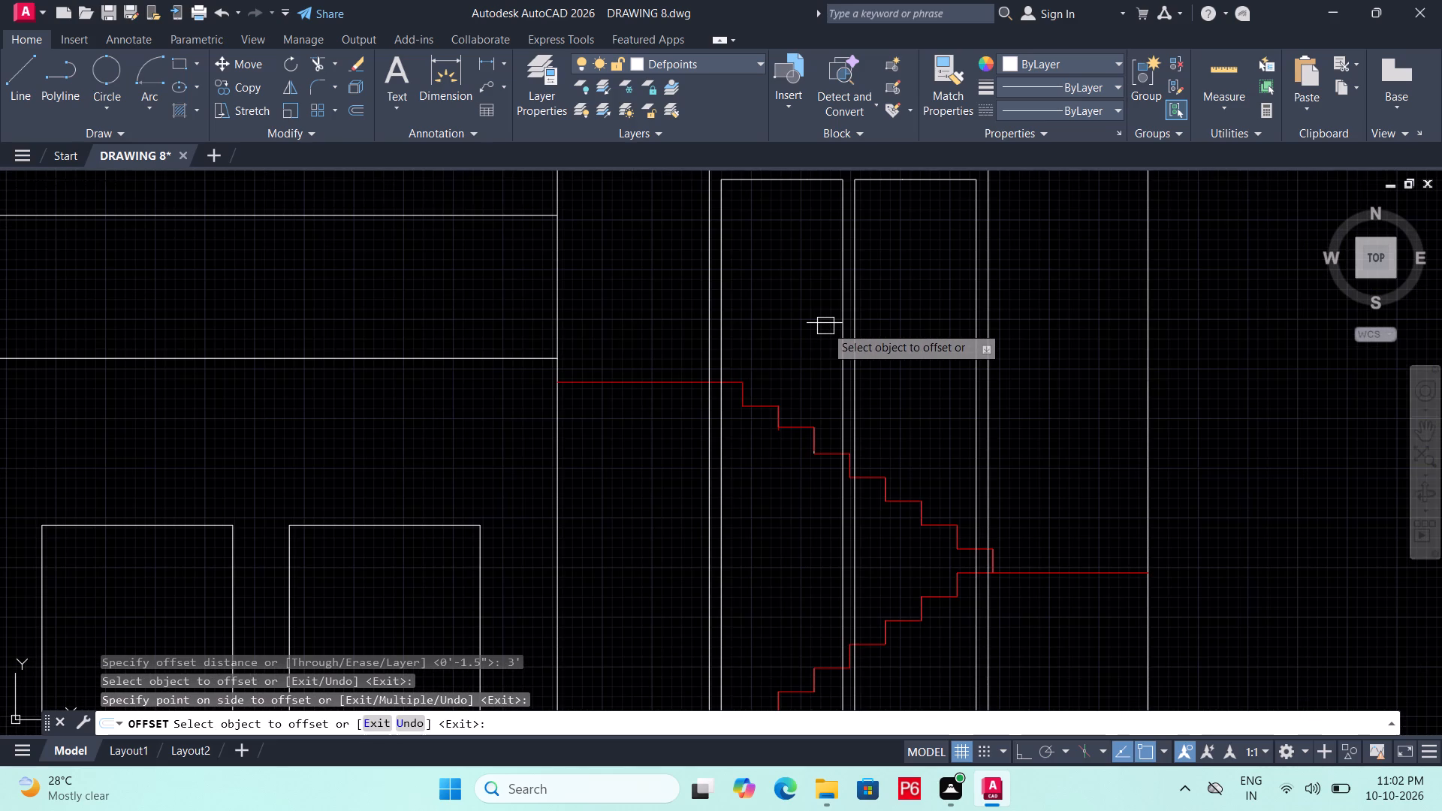
key(Escape)
Offset the short horizontal line in the left pane 3" downward to form the first horizontal division.
click(825, 326)
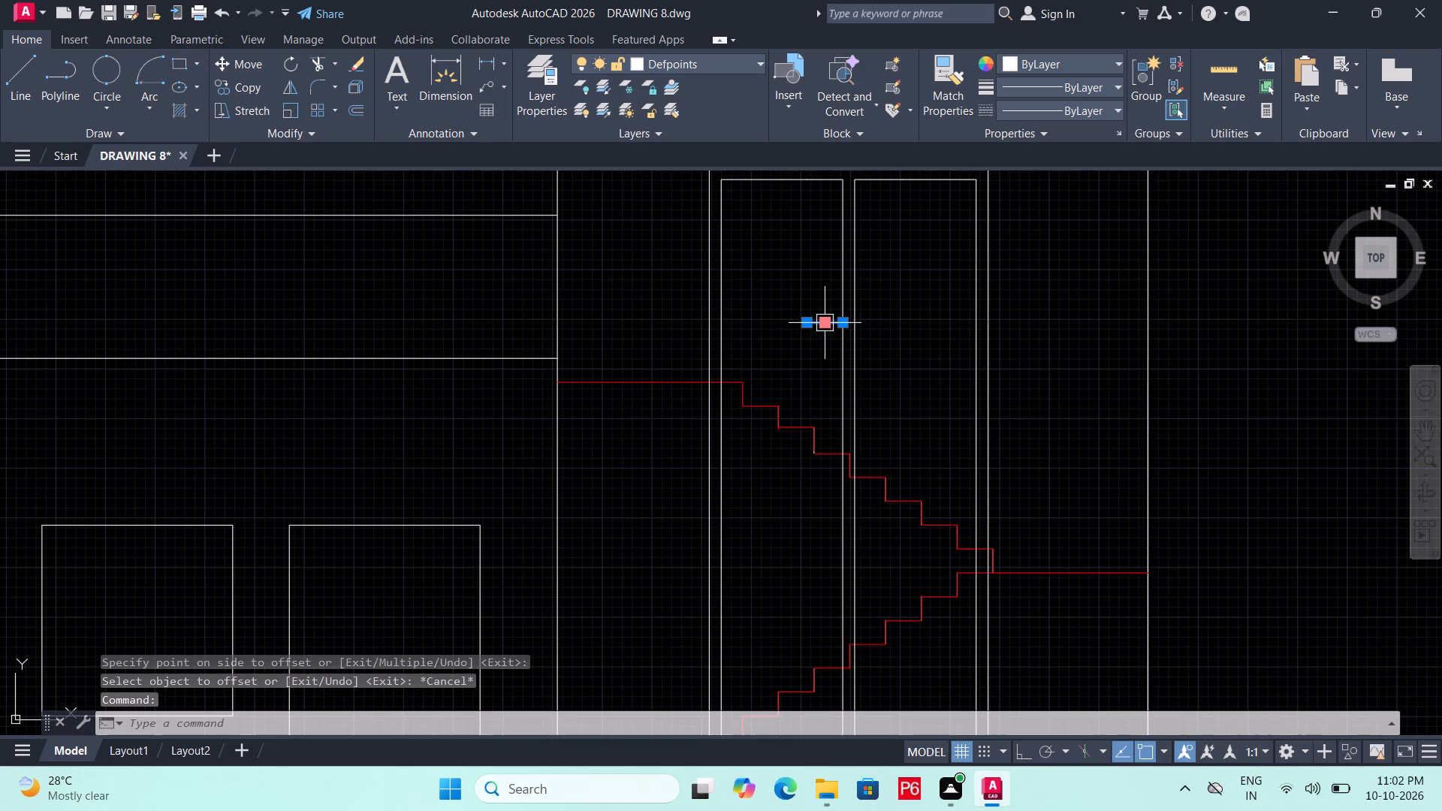
key(o)
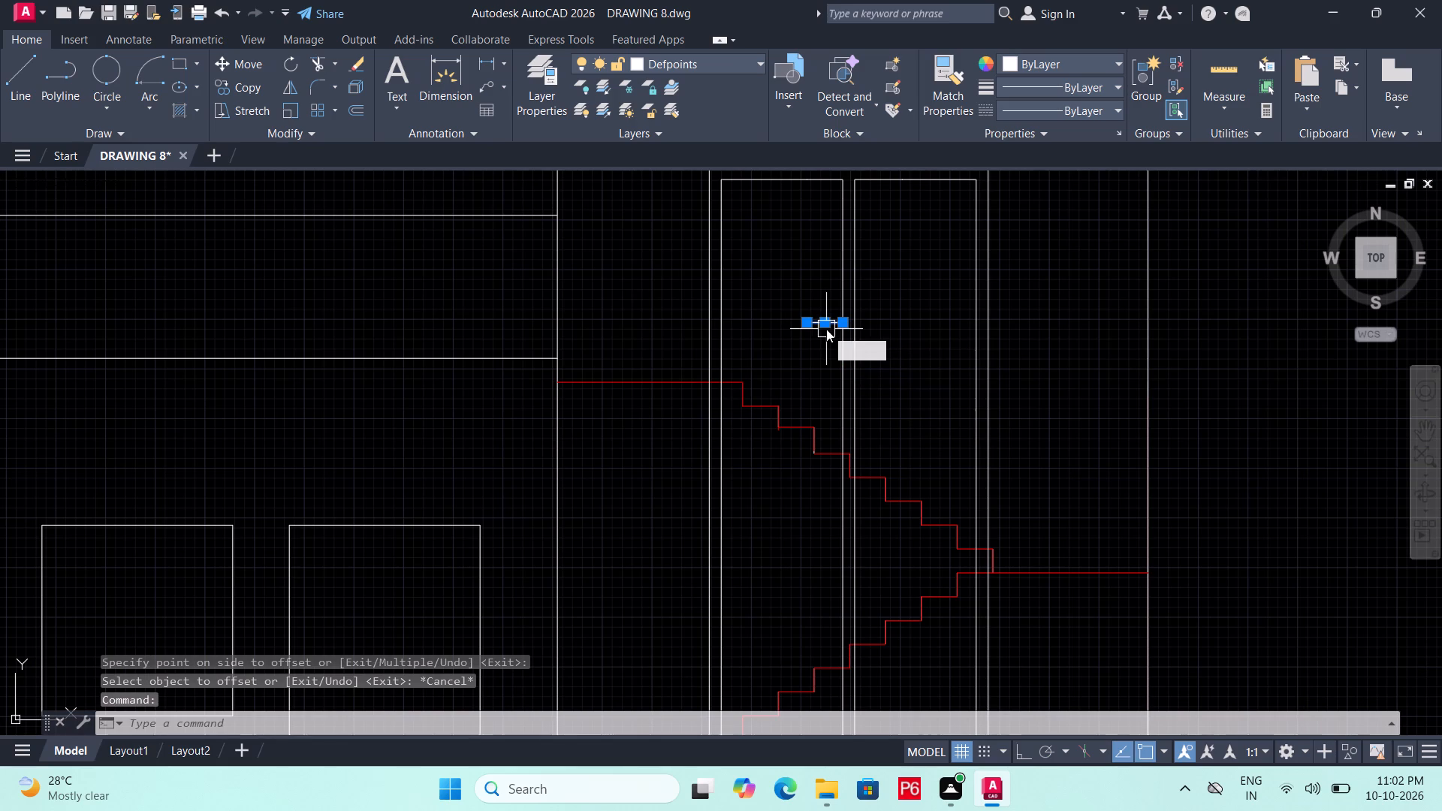
key(Return)
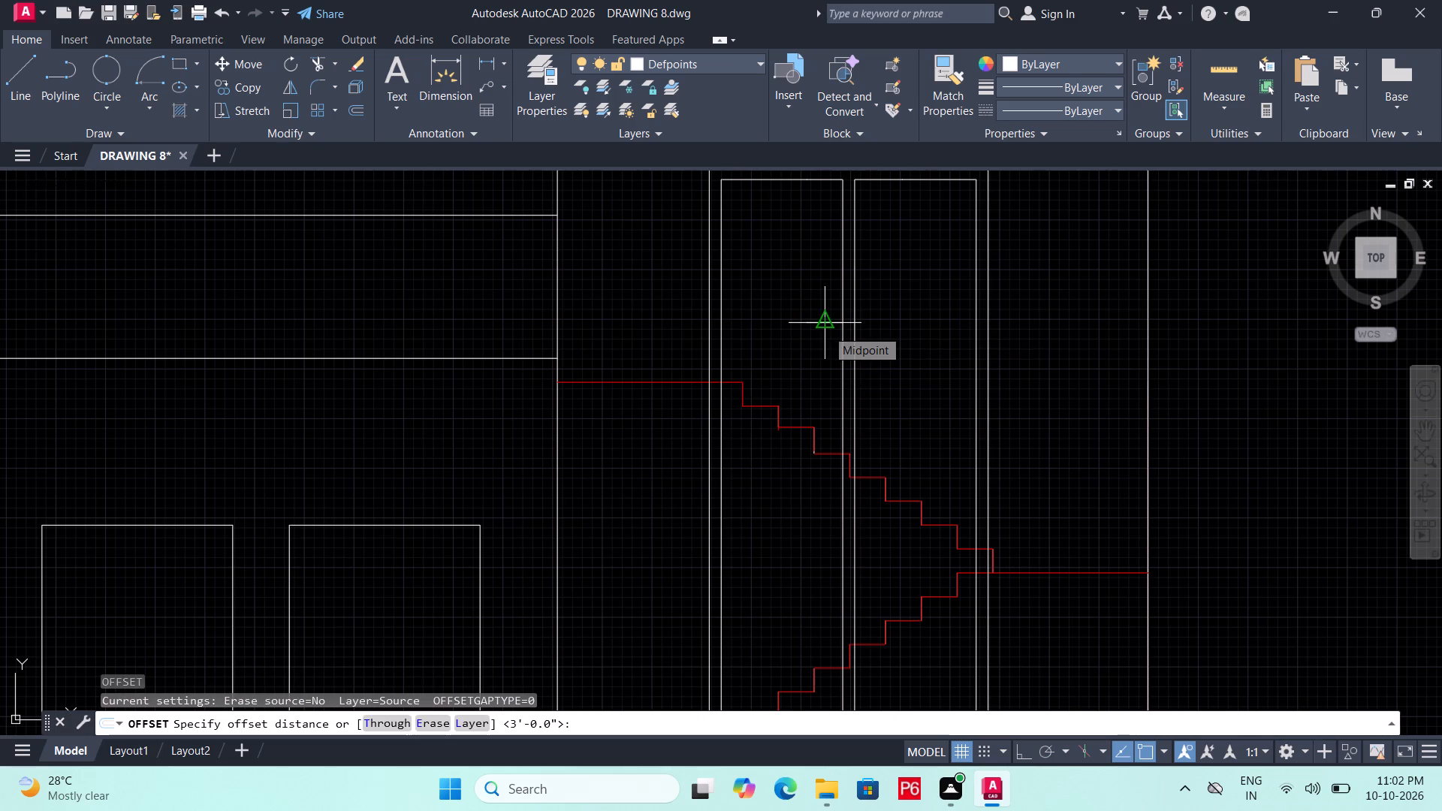
text(3")
key(Return)
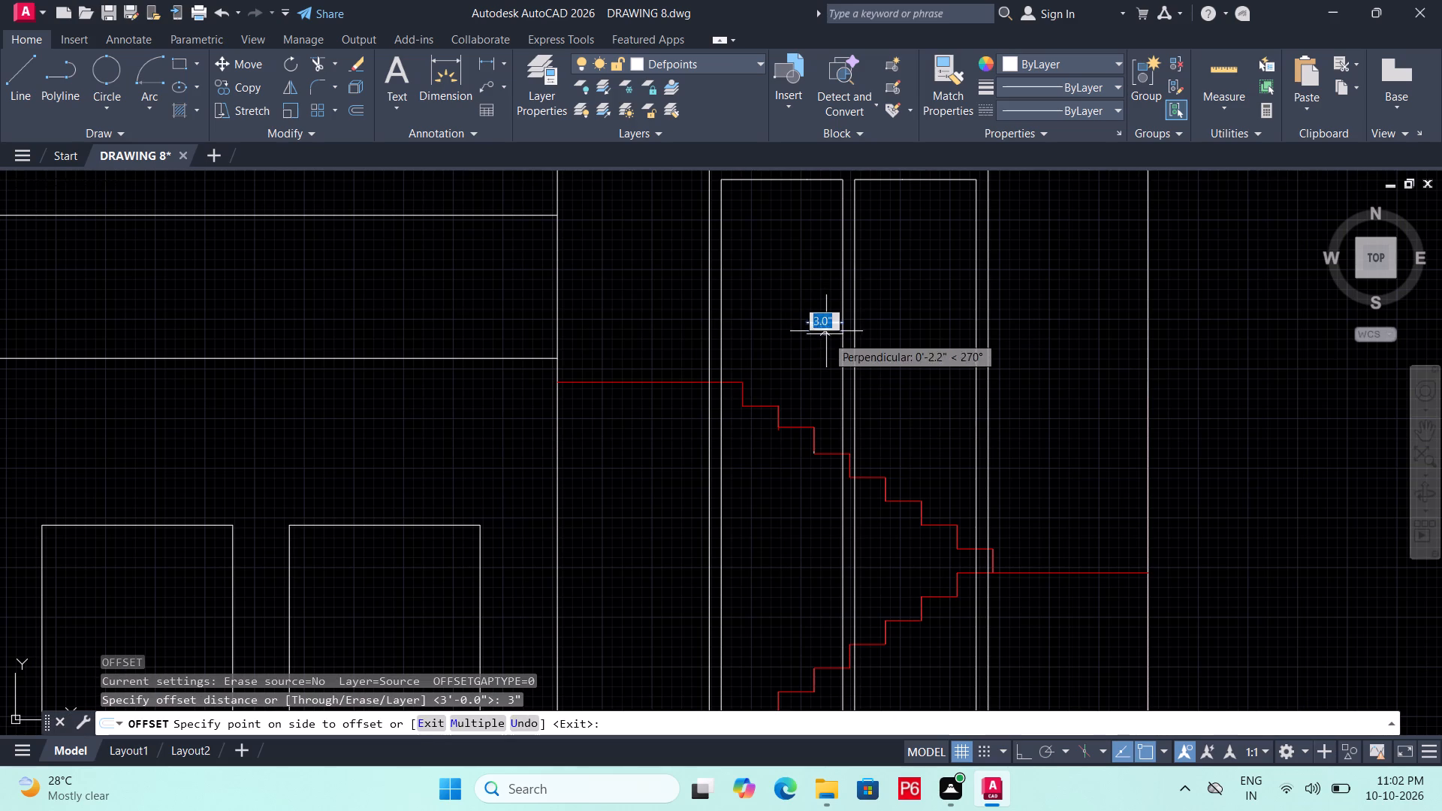
click(823, 372)
key(Escape)
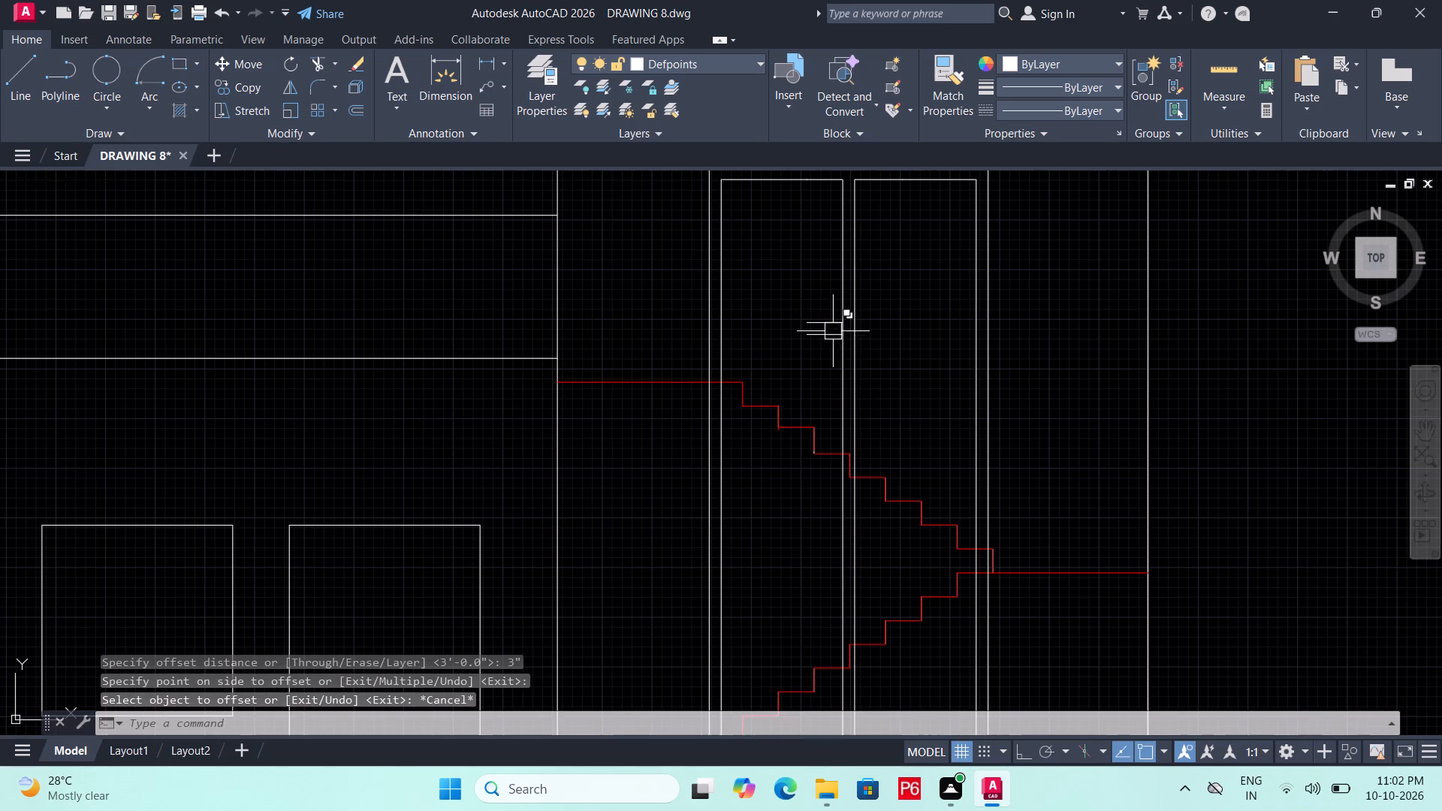
Offset the lower line of the first horizontal division 3' downward in the left pane.
key(o)
key(Return)
key(3)
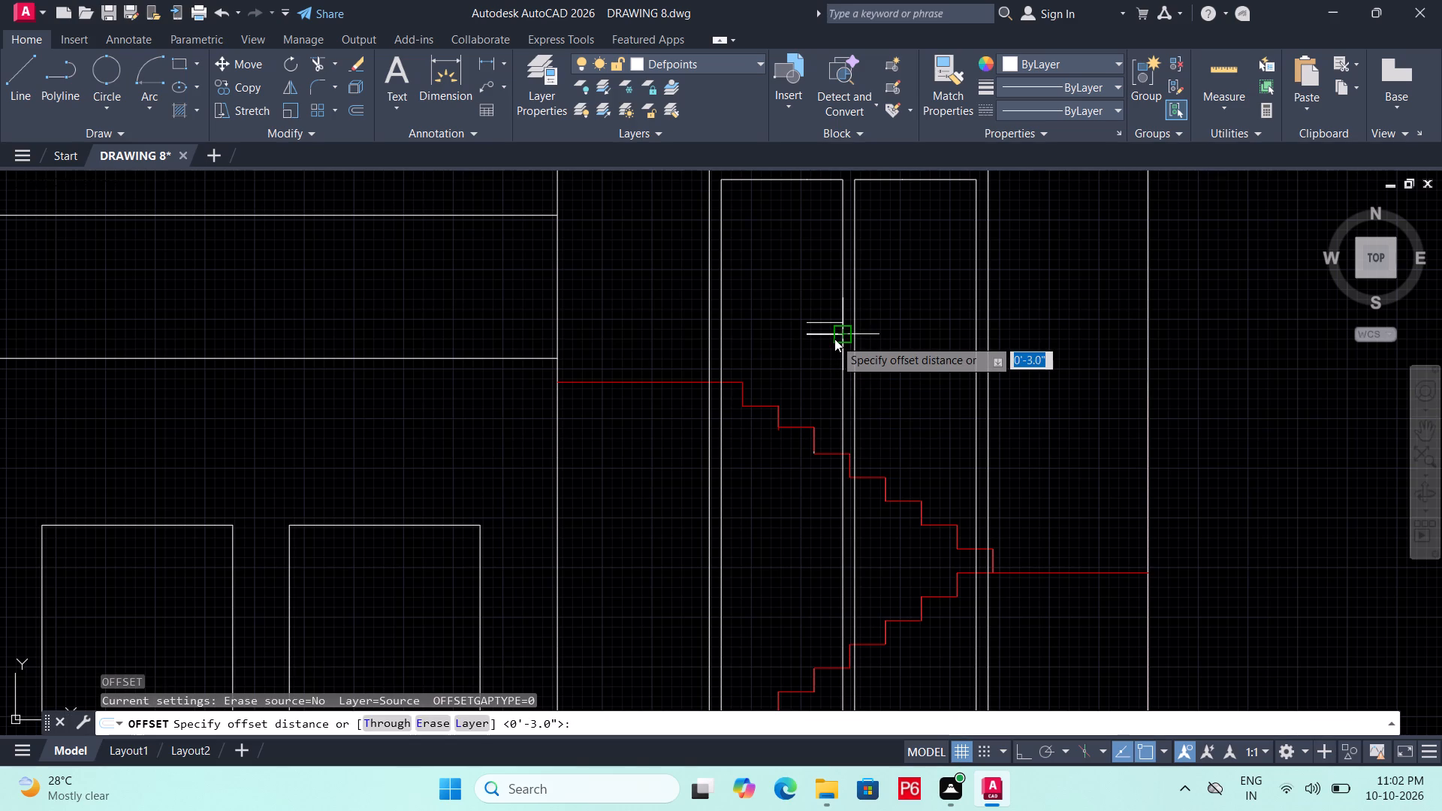
key(apostrophe)
key(Return)
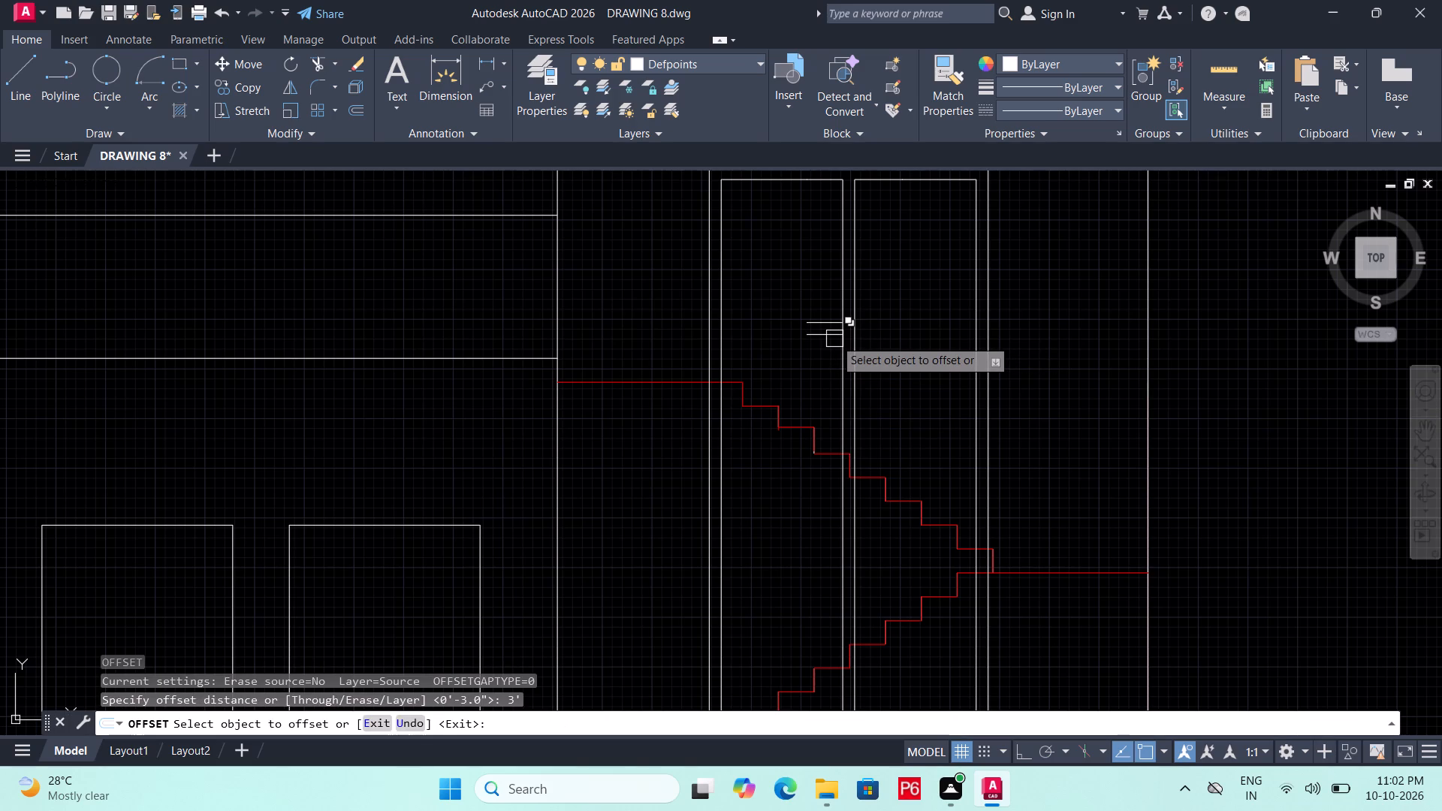
click(834, 338)
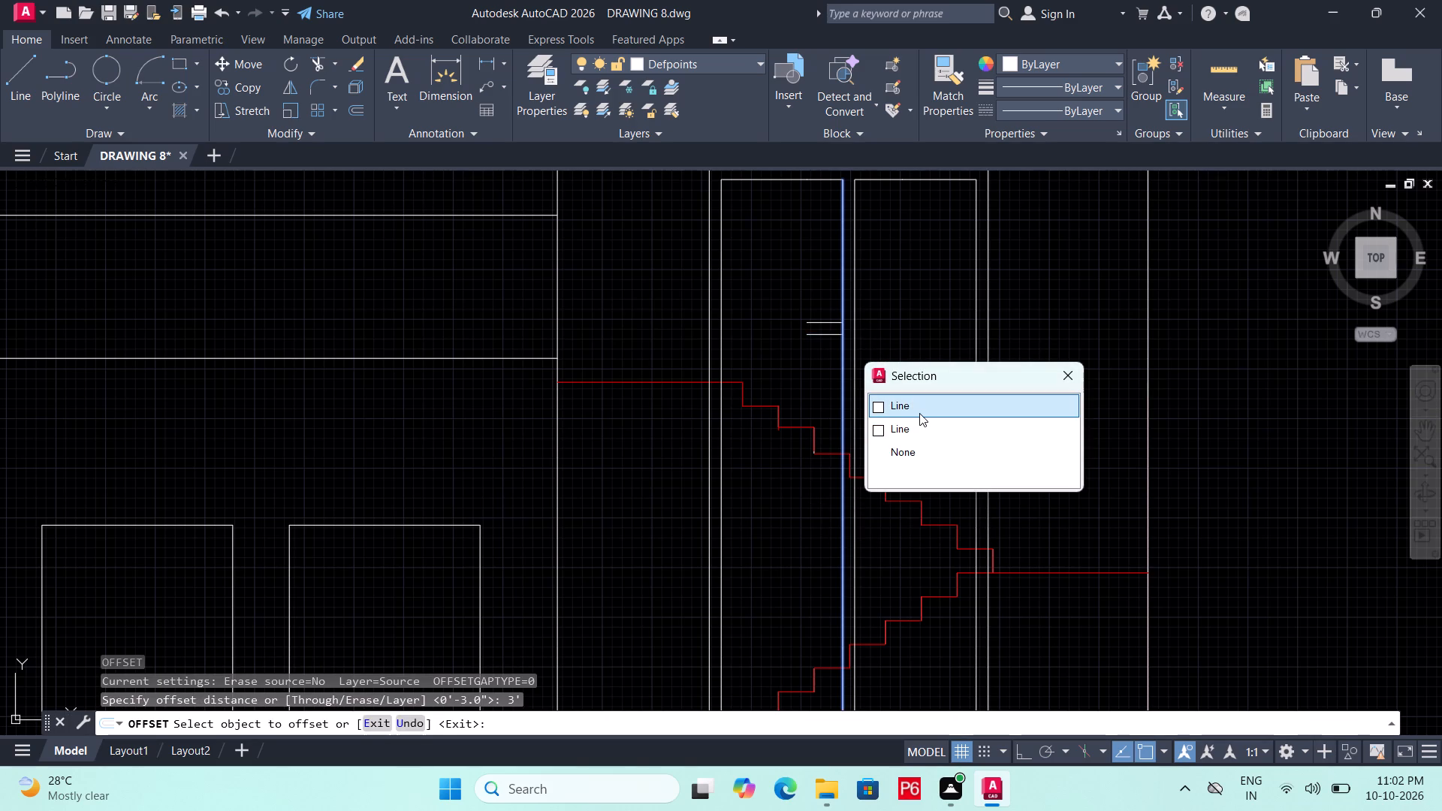
click(922, 409)
click(802, 540)
key(Escape)
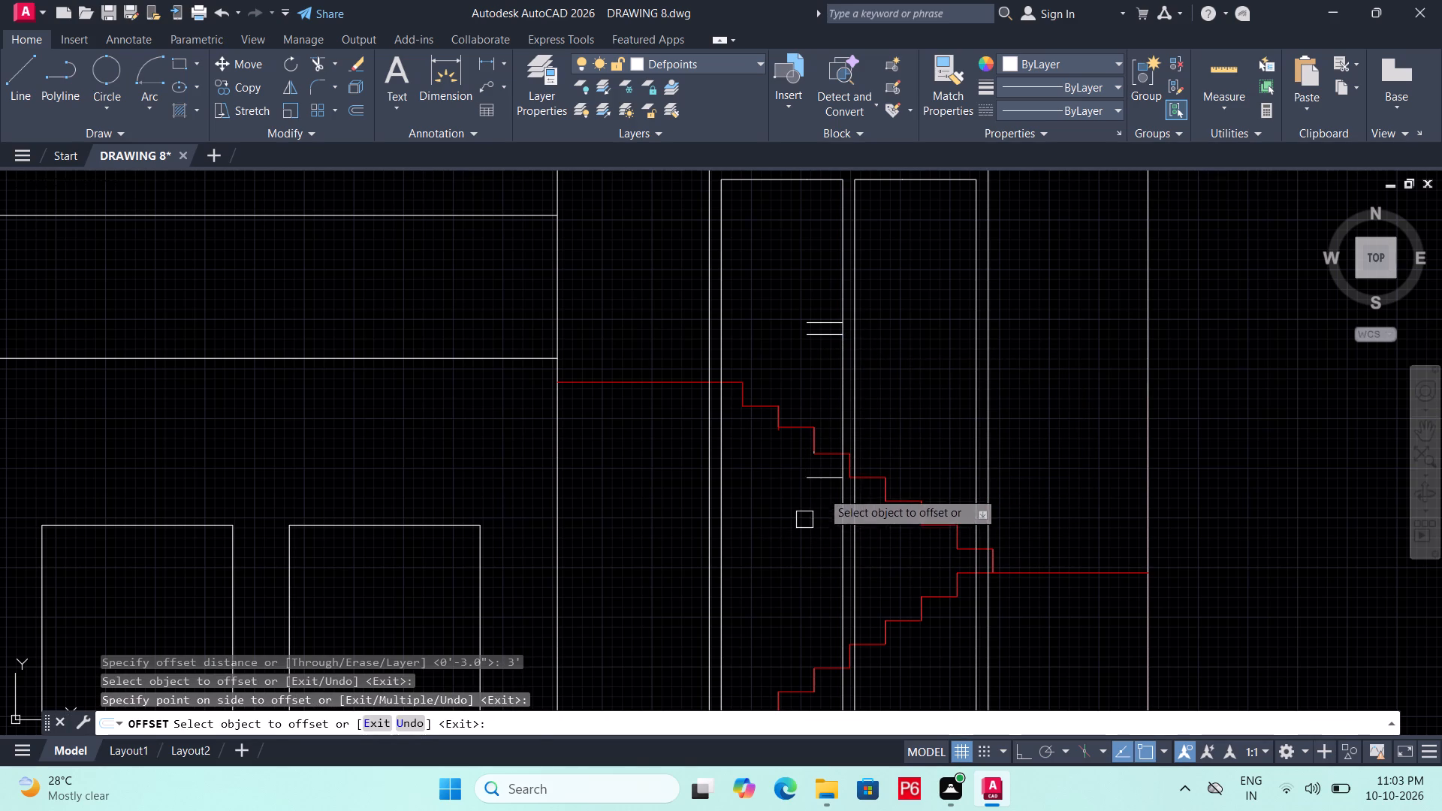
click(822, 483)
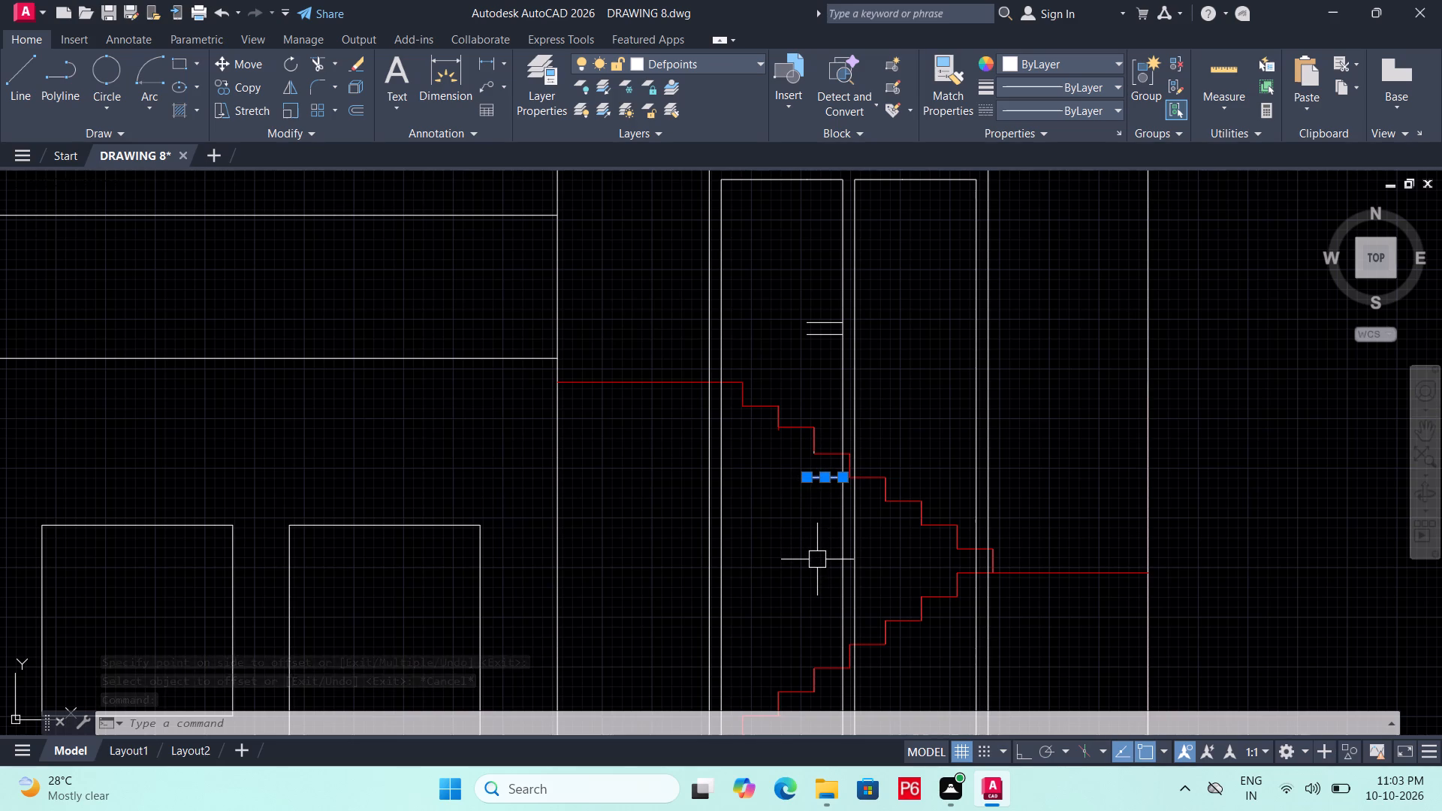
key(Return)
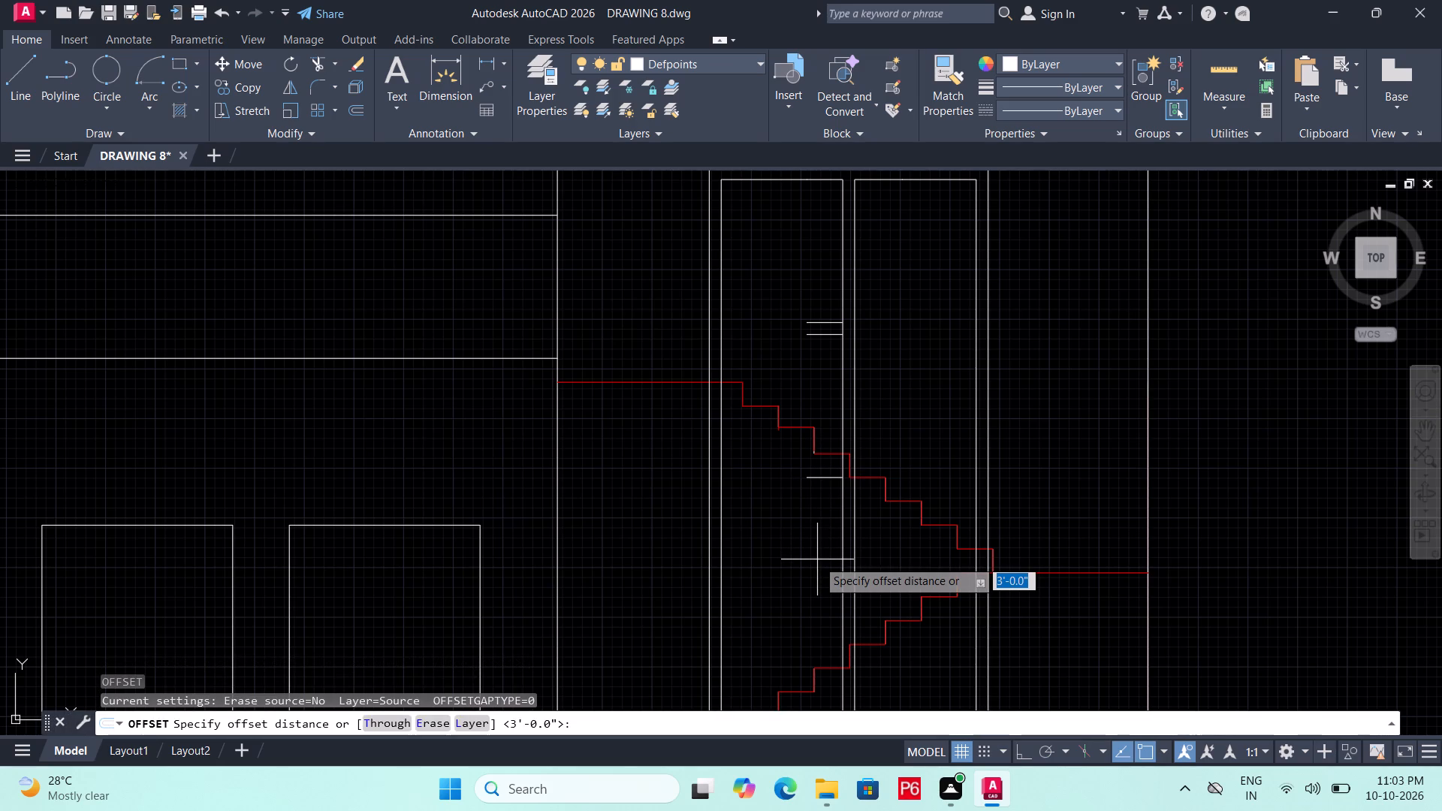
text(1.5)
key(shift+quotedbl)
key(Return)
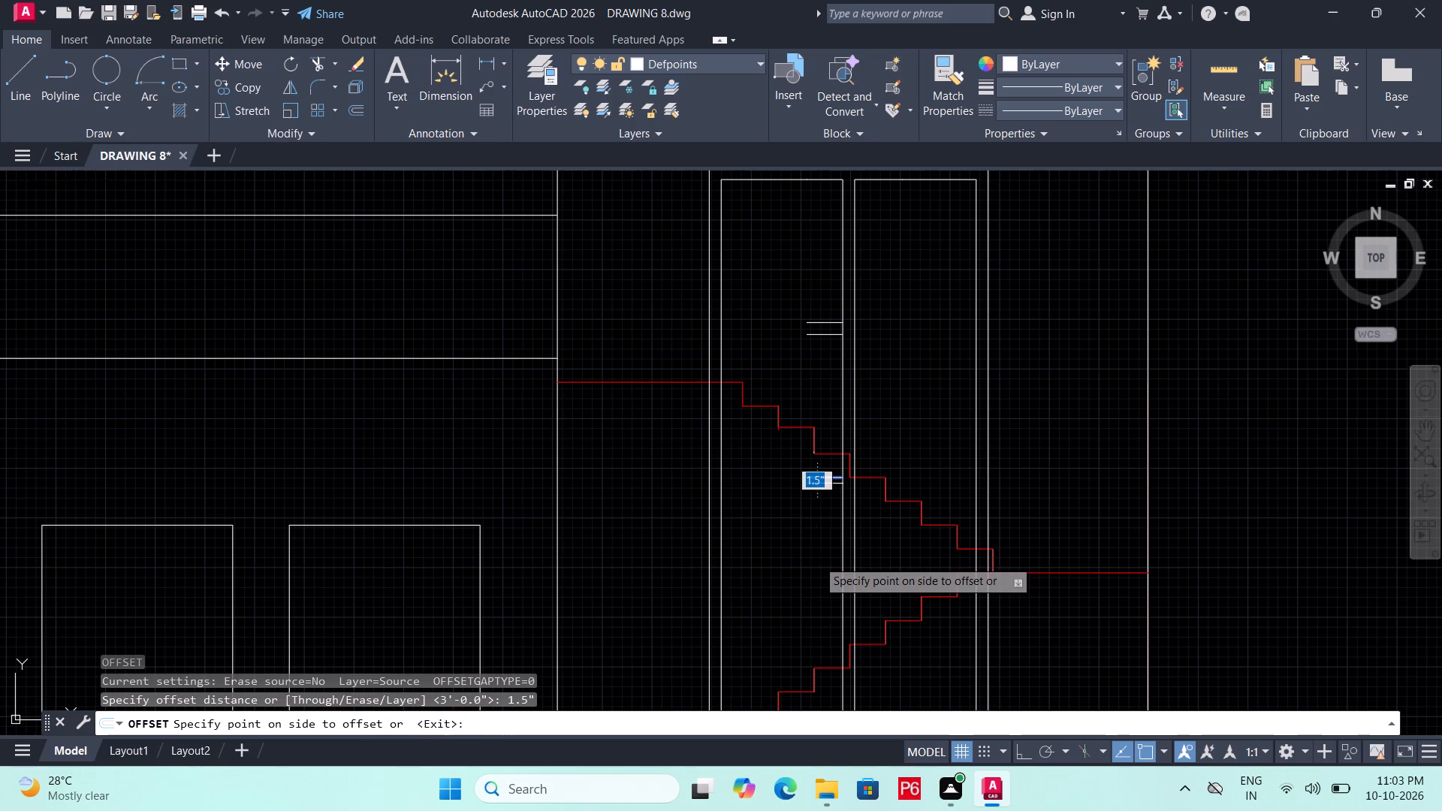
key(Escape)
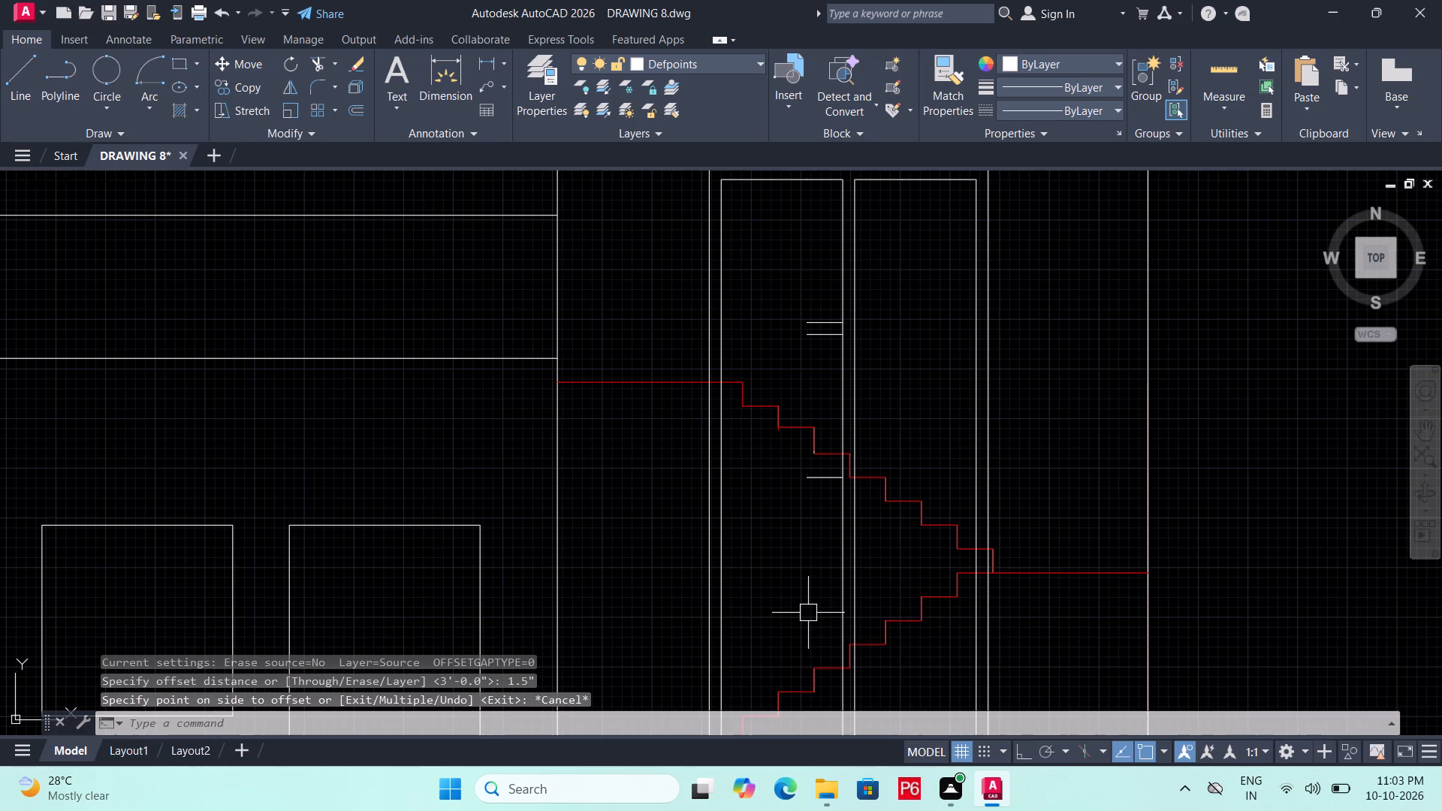
Offset the lowest short horizontal line in the left pane 3" downward to form the second horizontal division.
key(o)
key(Return)
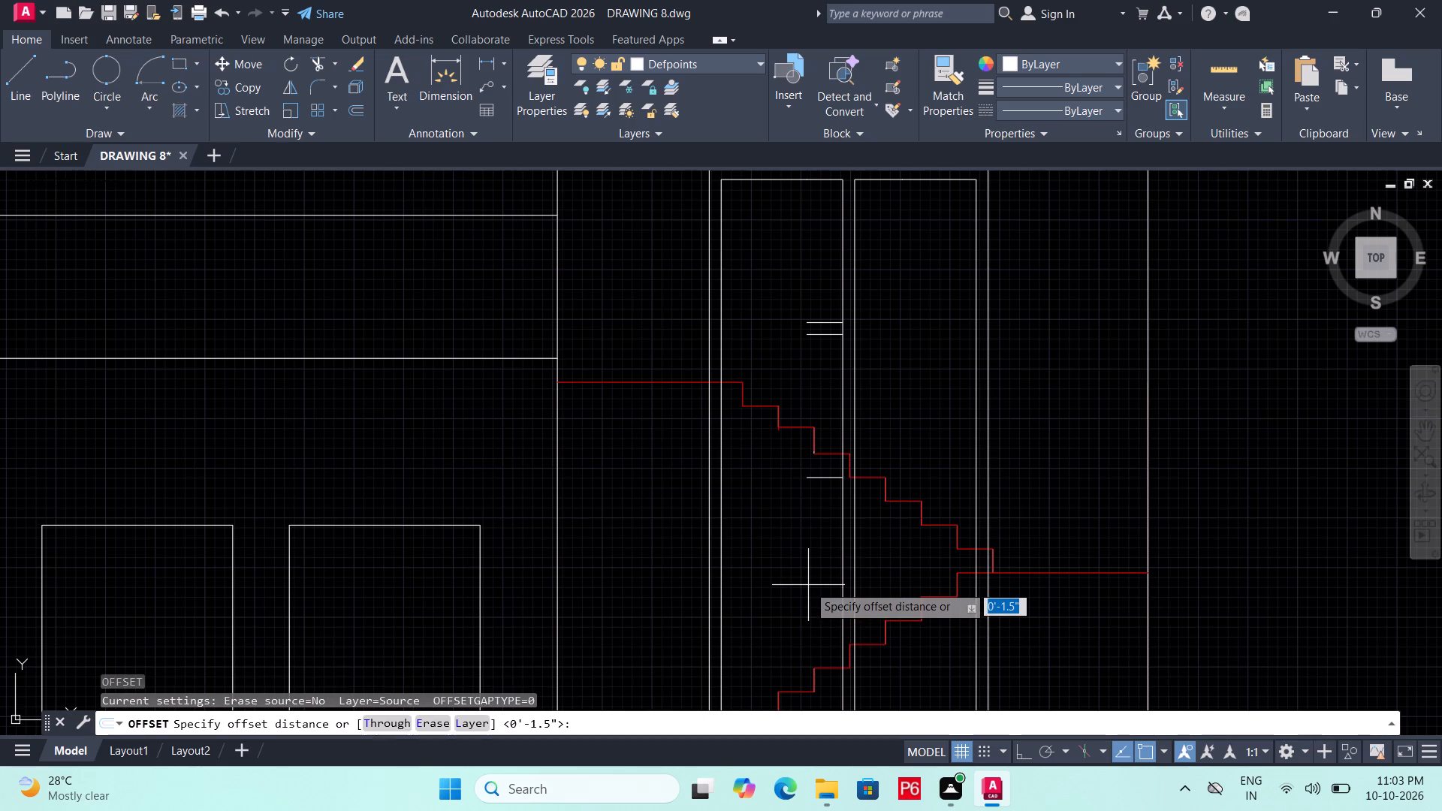
text(3")
key(Return)
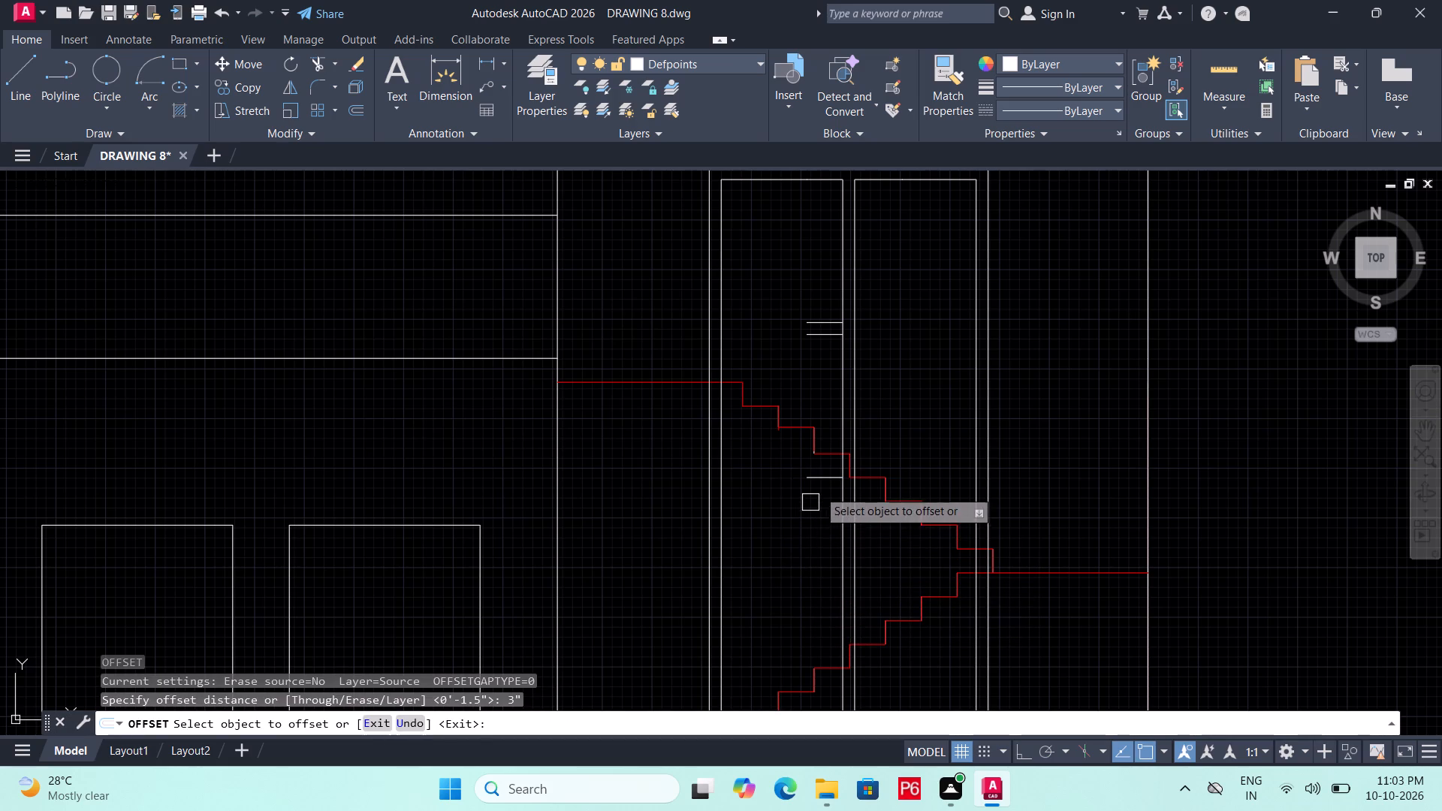
click(827, 474)
click(804, 556)
key(Escape)
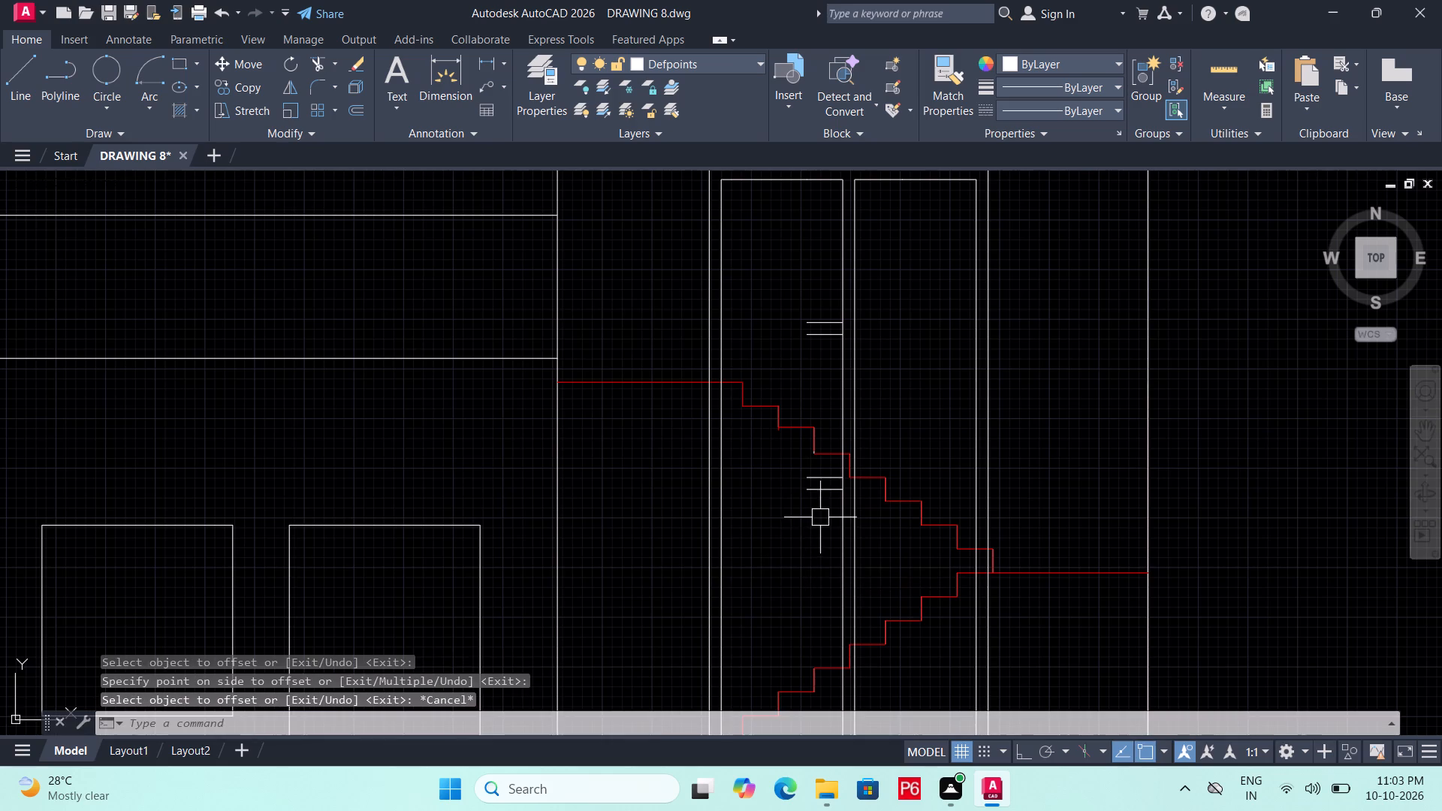
Offset the lower line of the second horizontal division 3' downward in the left pane.
scroll(821, 514, up, 2)
middle_drag(822, 518, 841, 393)
scroll(832, 396, down, 2)
middle_drag(828, 493, 834, 447)
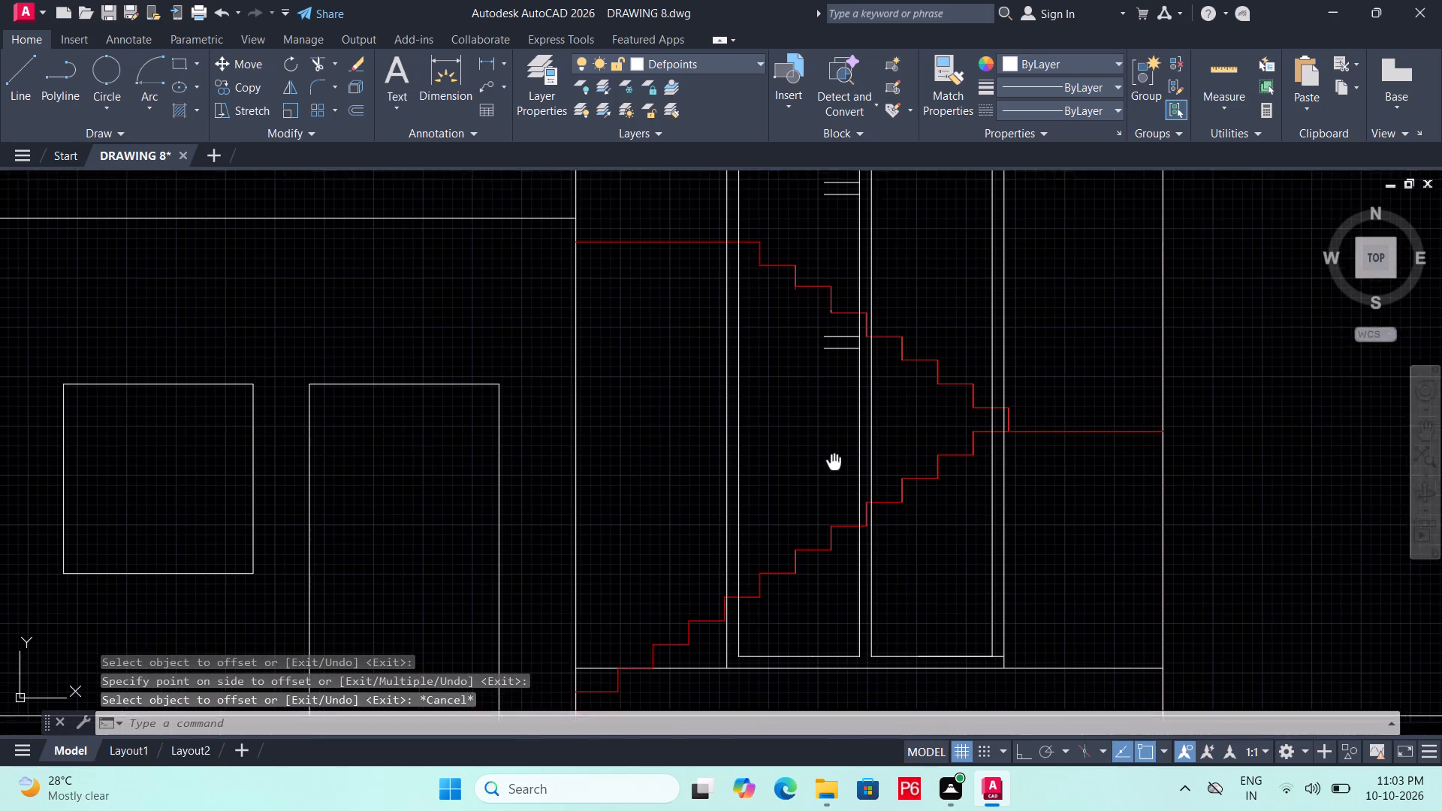
middle_drag(834, 447, 834, 446)
key(o)
key(Return)
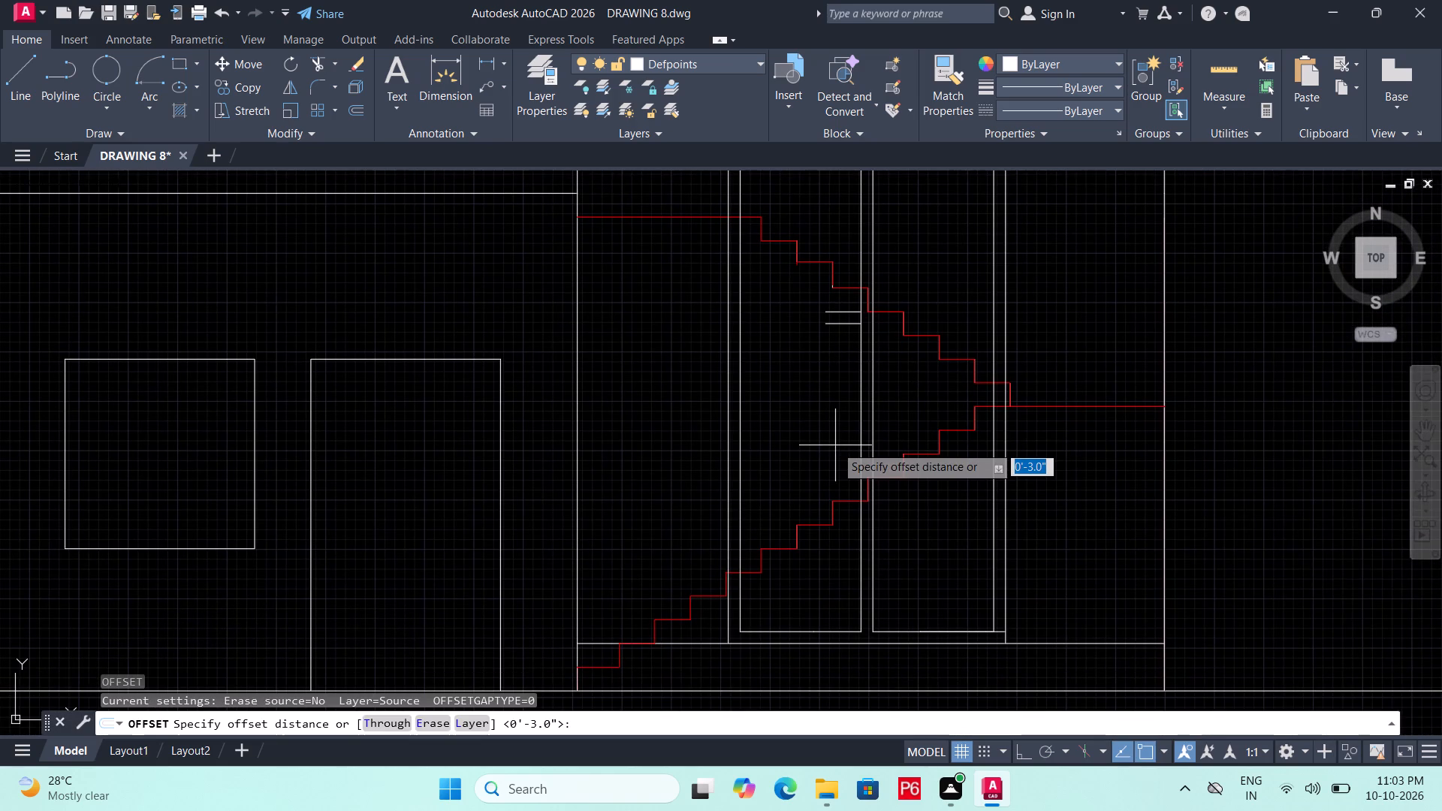
text(3')
key(Return)
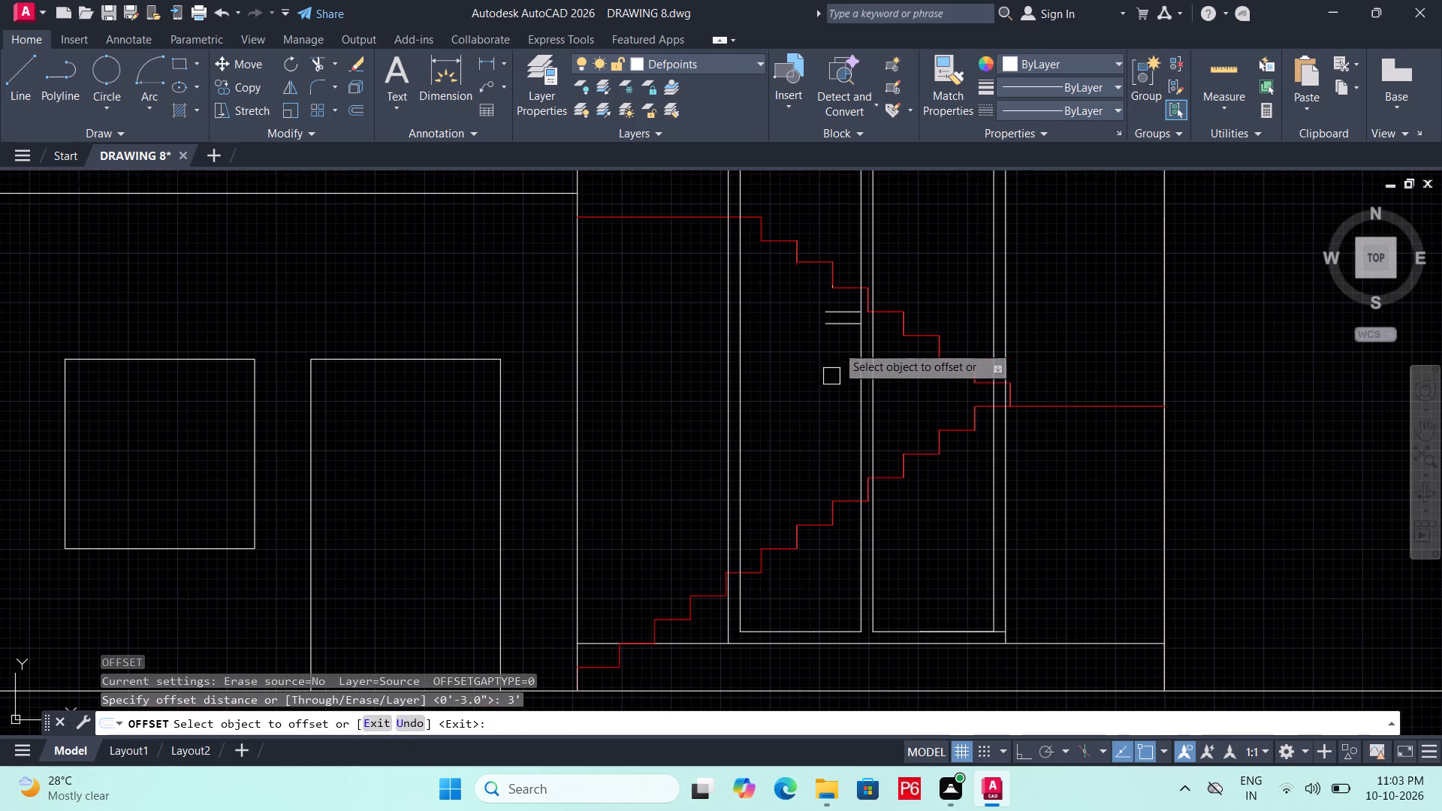
click(844, 324)
double_click(804, 512)
key(Escape)
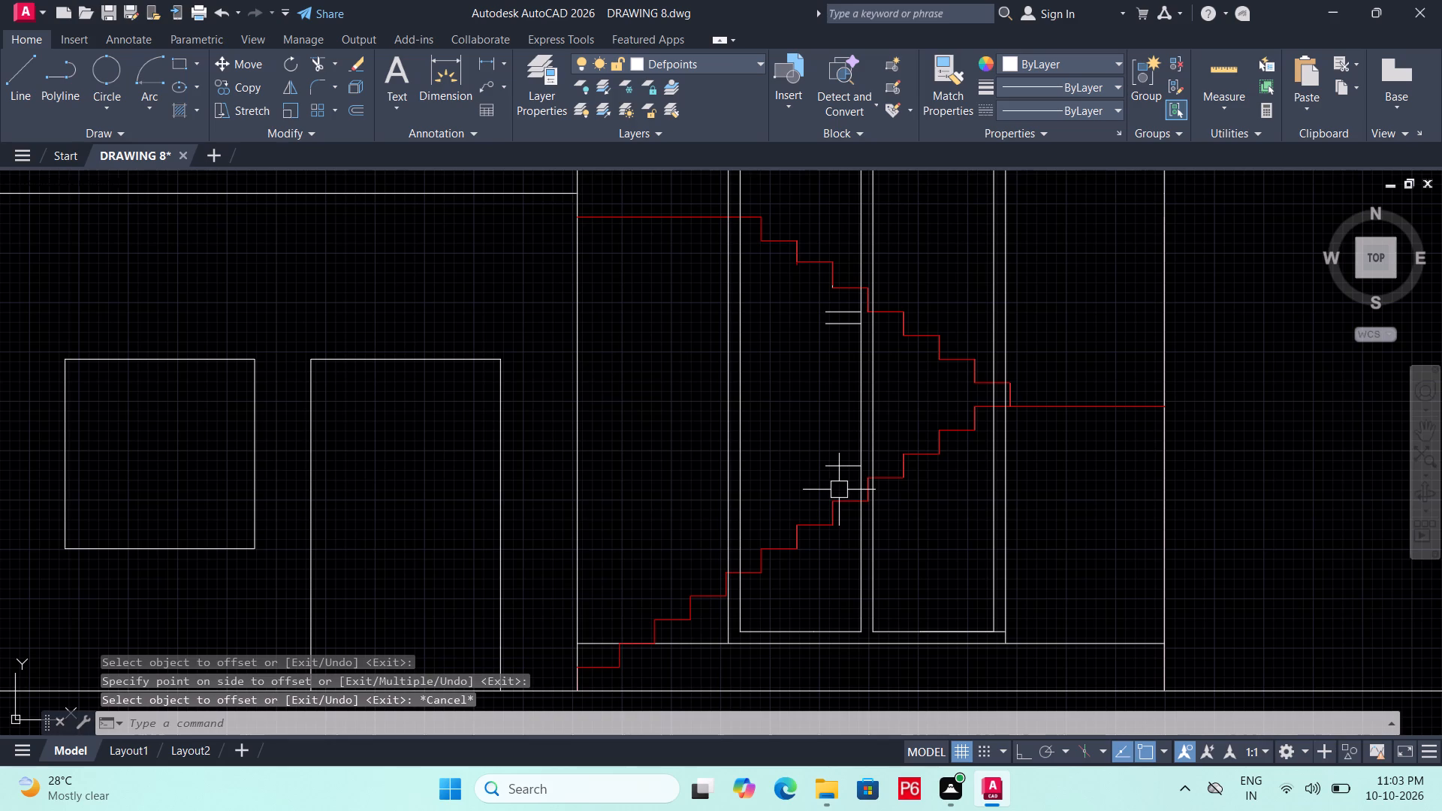
Offset the lowest short horizontal line in the left pane 3" downward to form the third horizontal division, and save the drawing.
key(o)
key(Return)
key(3)
key(shift+quotedbl)
key(Return)
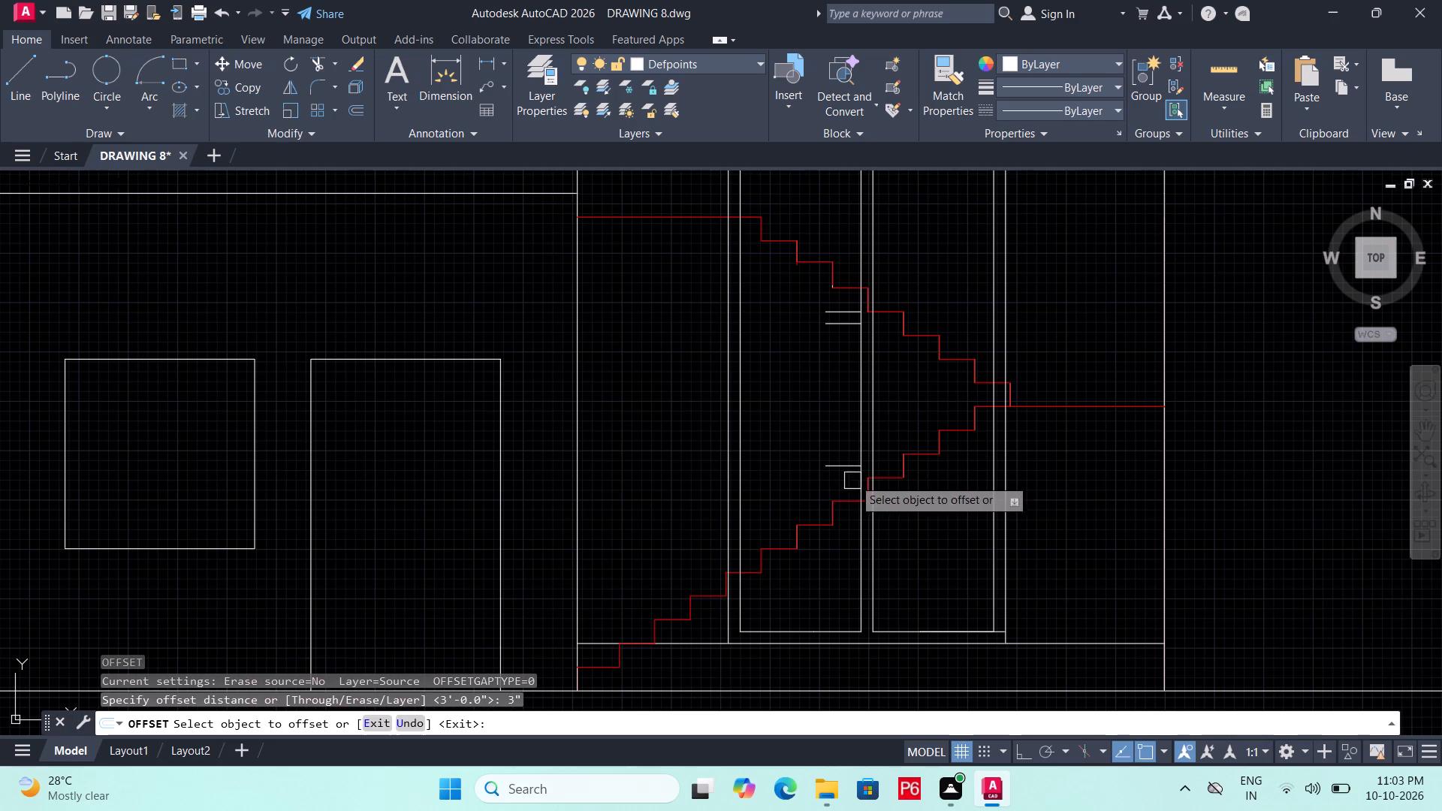
click(848, 467)
click(840, 523)
key(Escape)
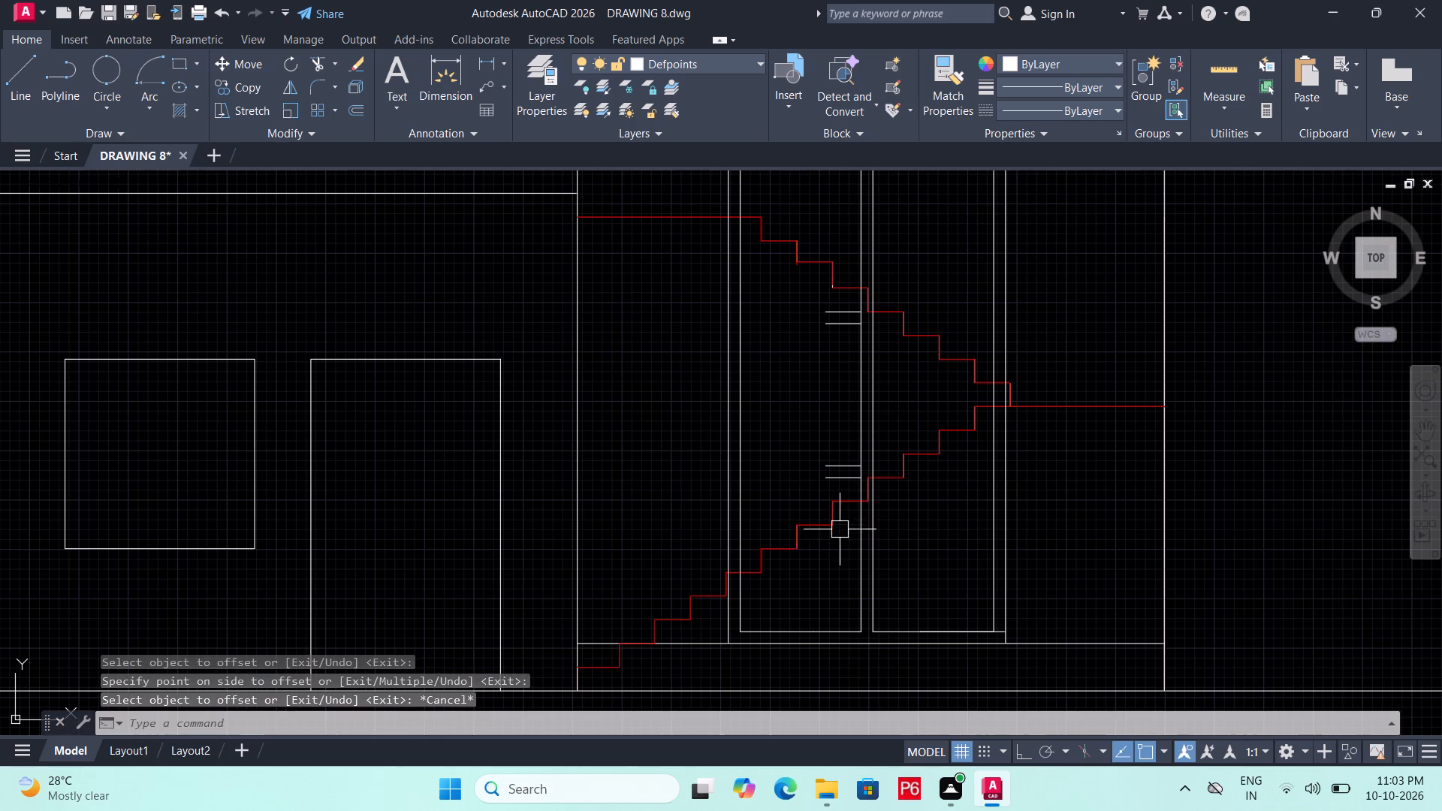
key(ctrl+s)
Extend the lines of the third and second horizontal divisions to the left pane's outer edge.
text(EX)
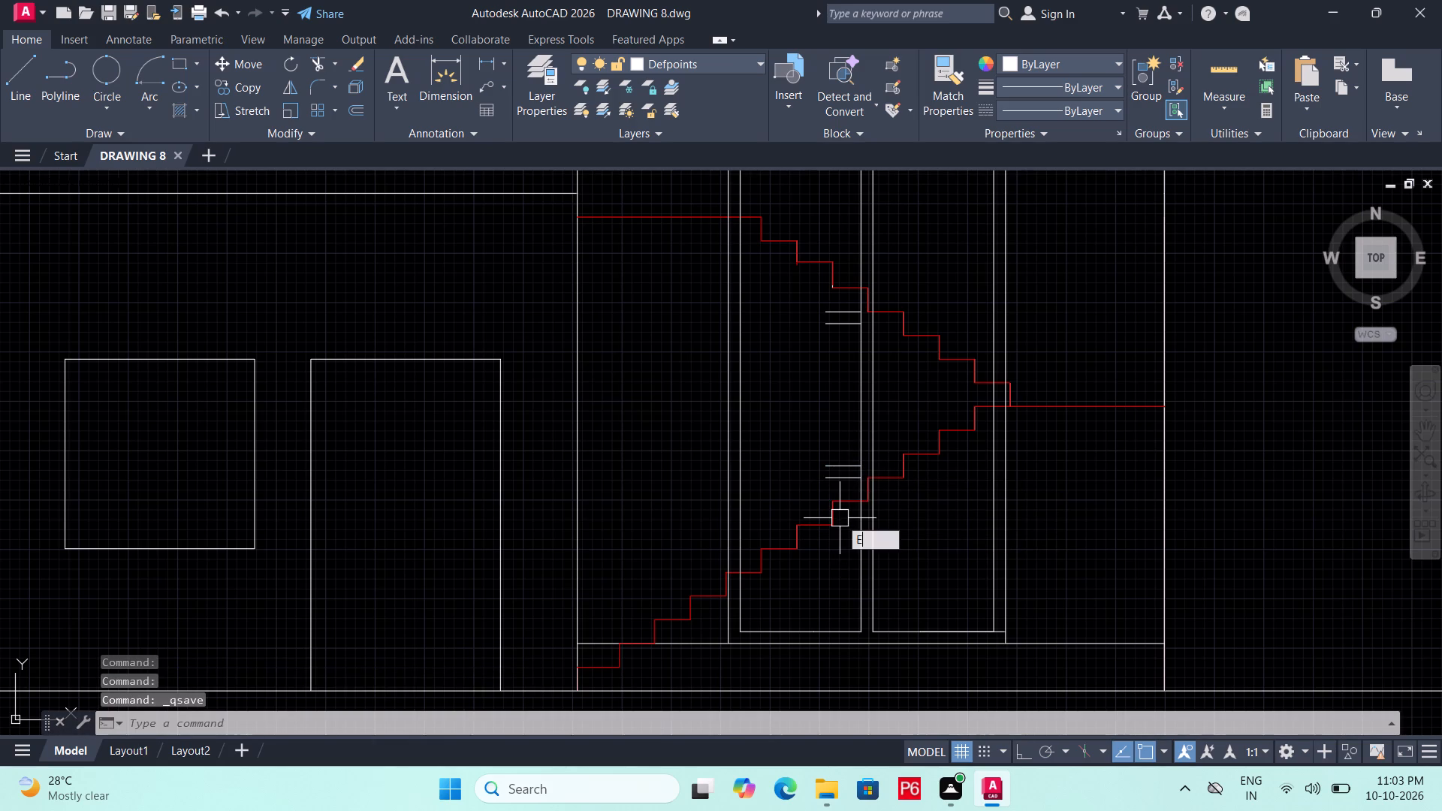
key(space)
key(space)
scroll(828, 460, up, 2)
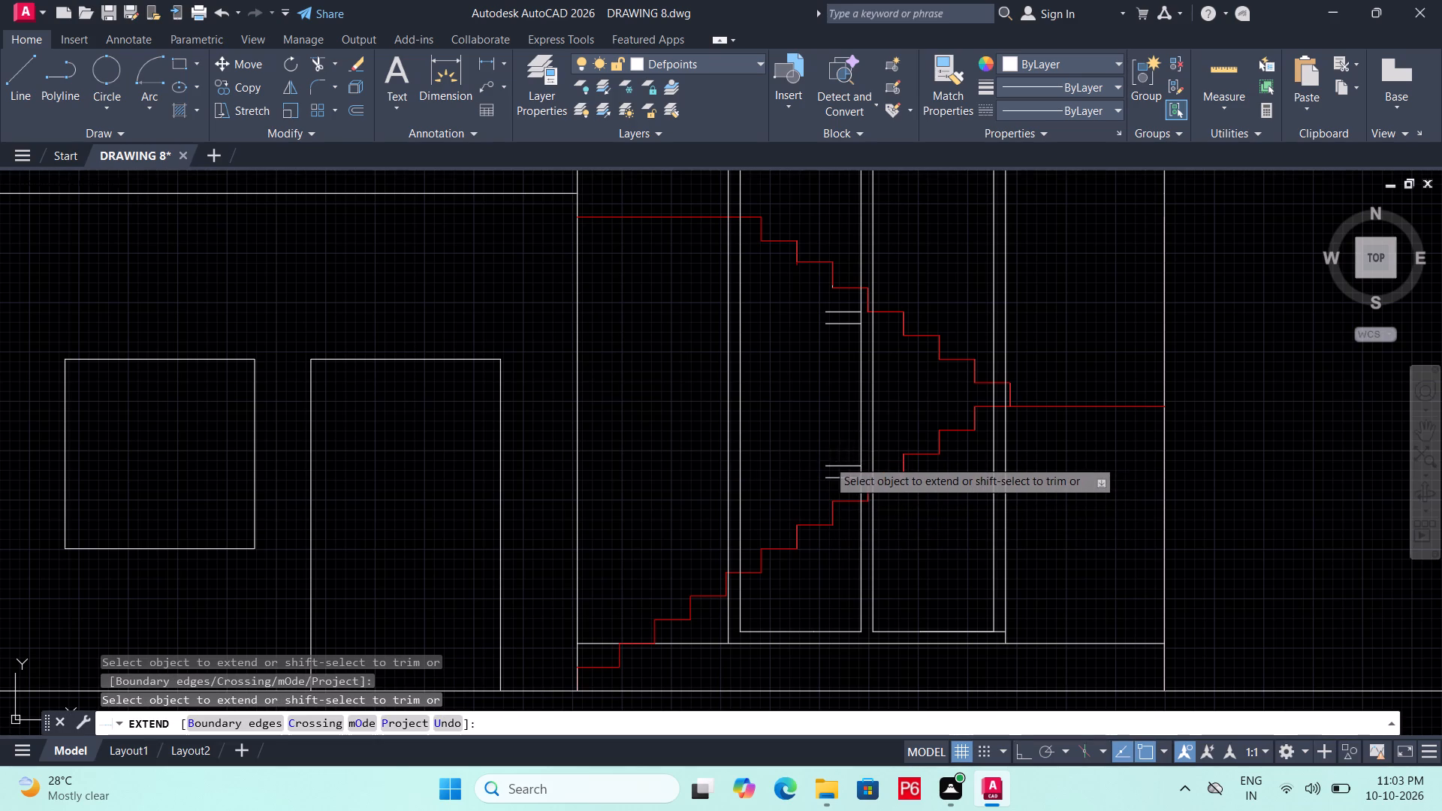
click(845, 446)
double_click(839, 524)
middle_drag(834, 427, 860, 767)
click(898, 412)
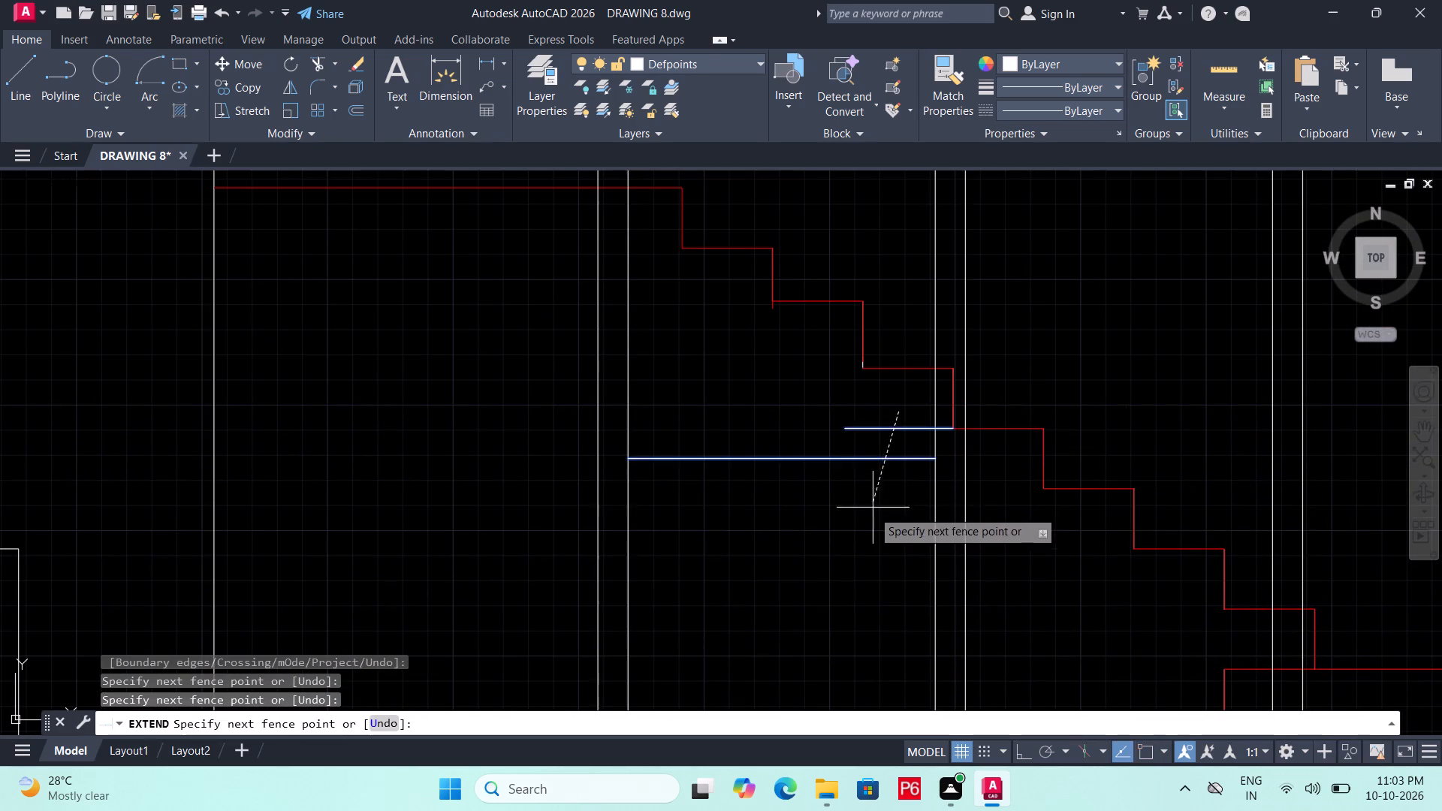
click(872, 510)
click(870, 397)
click(859, 429)
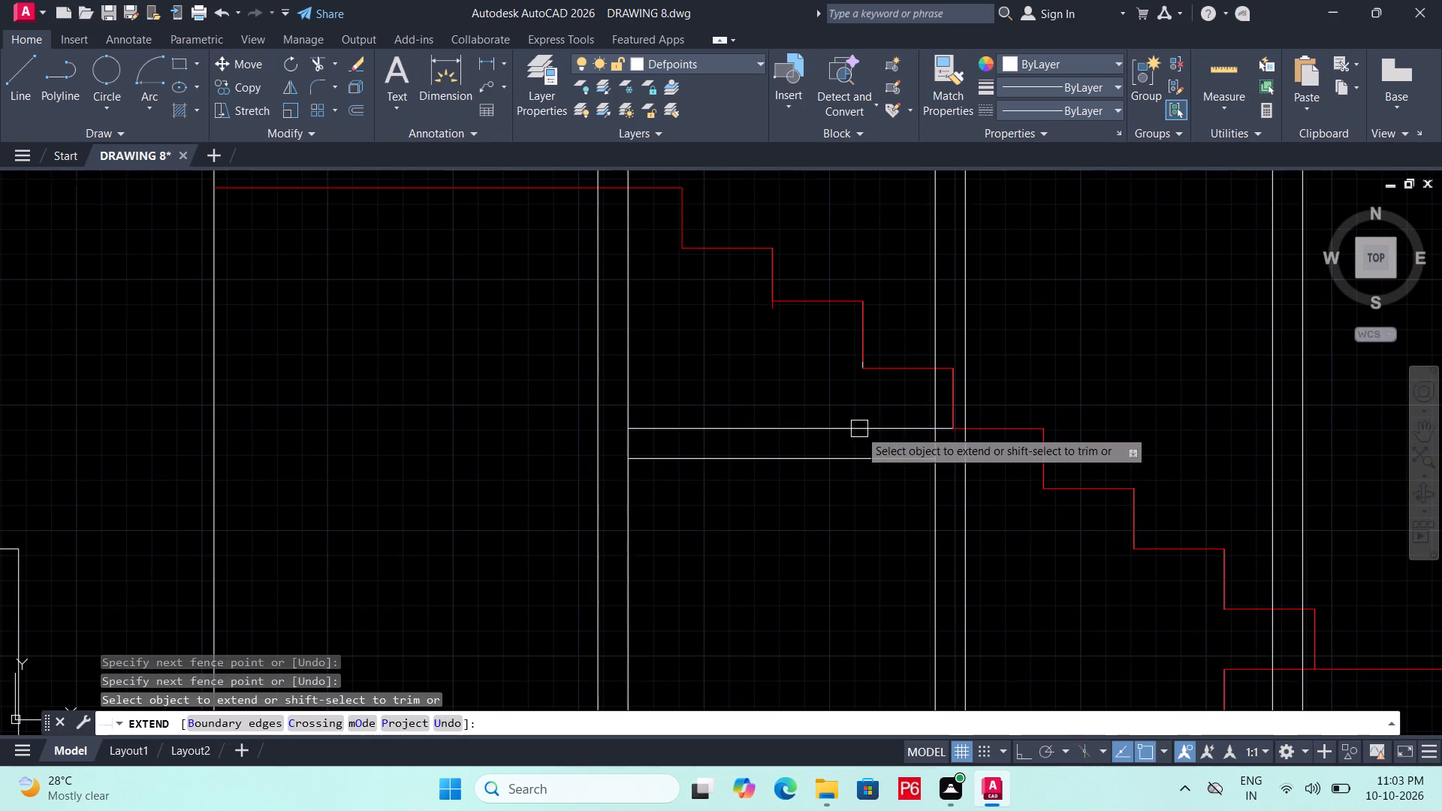
Extend both lines of the first horizontal division to the left pane's outer edge.
middle_drag(861, 394, 884, 810)
scroll(861, 394, down, 1)
middle_drag(900, 593, 889, 513)
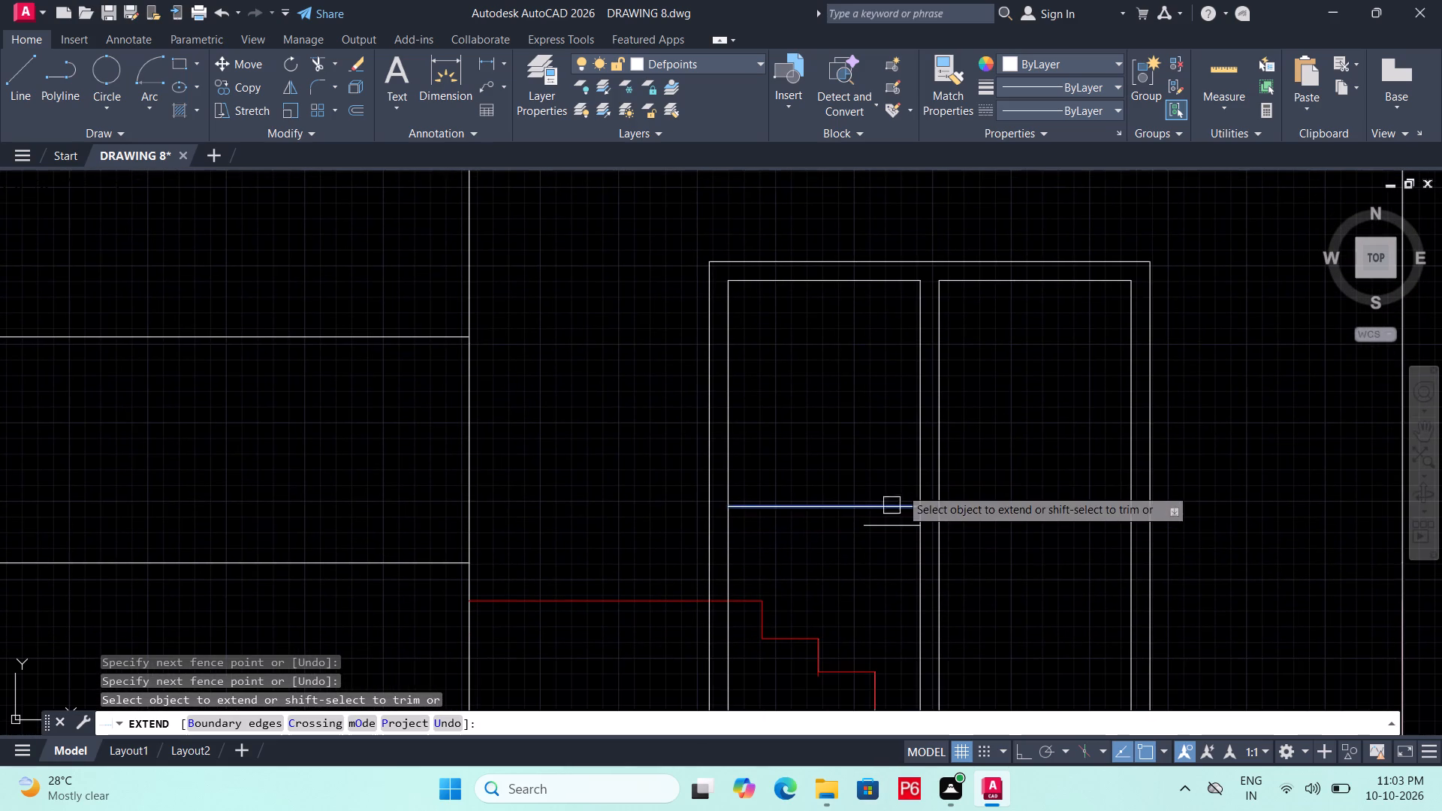
click(902, 460)
drag(885, 554, 885, 545)
middle_drag(873, 478, 863, 451)
scroll(873, 478, down, 1)
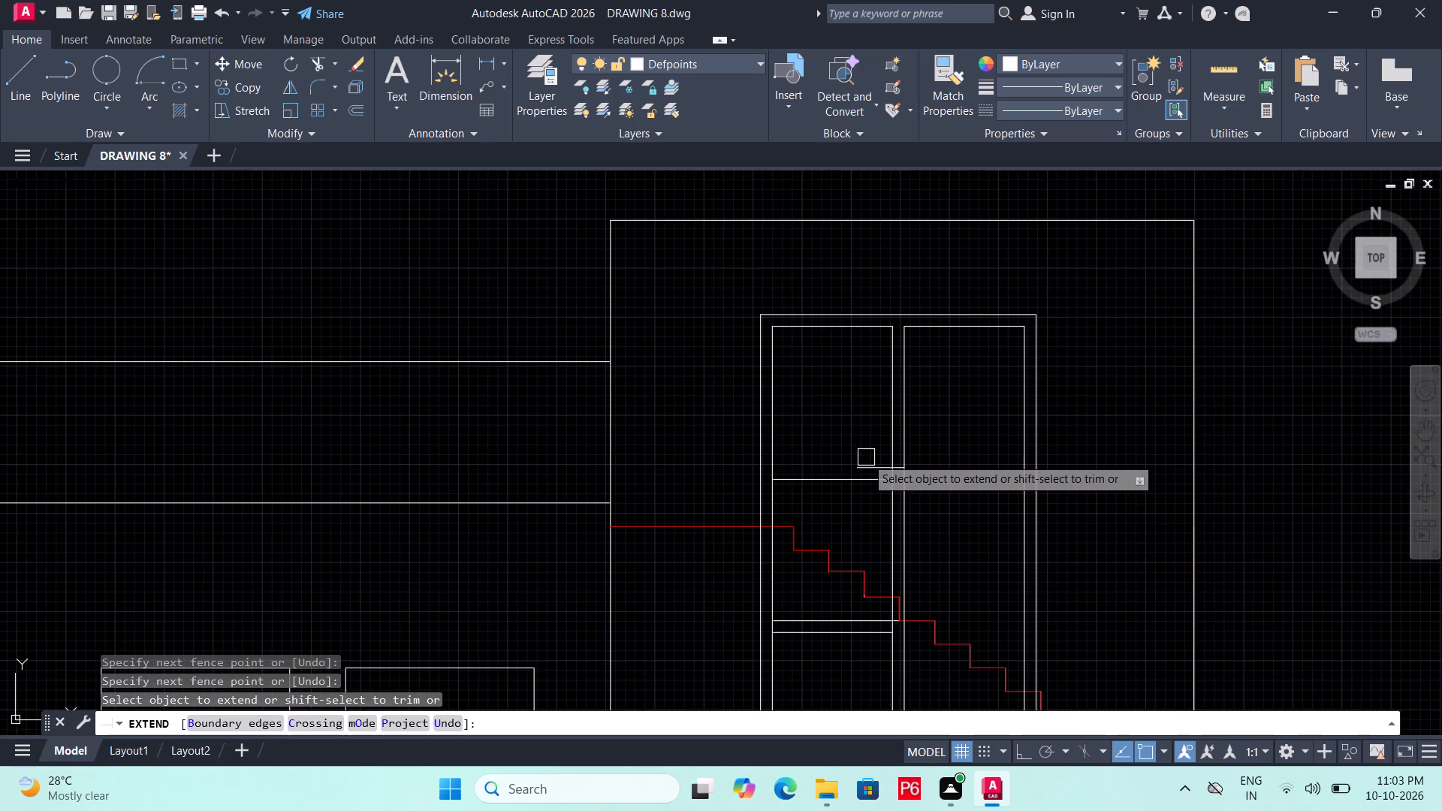
click(870, 467)
scroll(864, 445, down, 1)
scroll(891, 466, up, 2)
key(Escape)
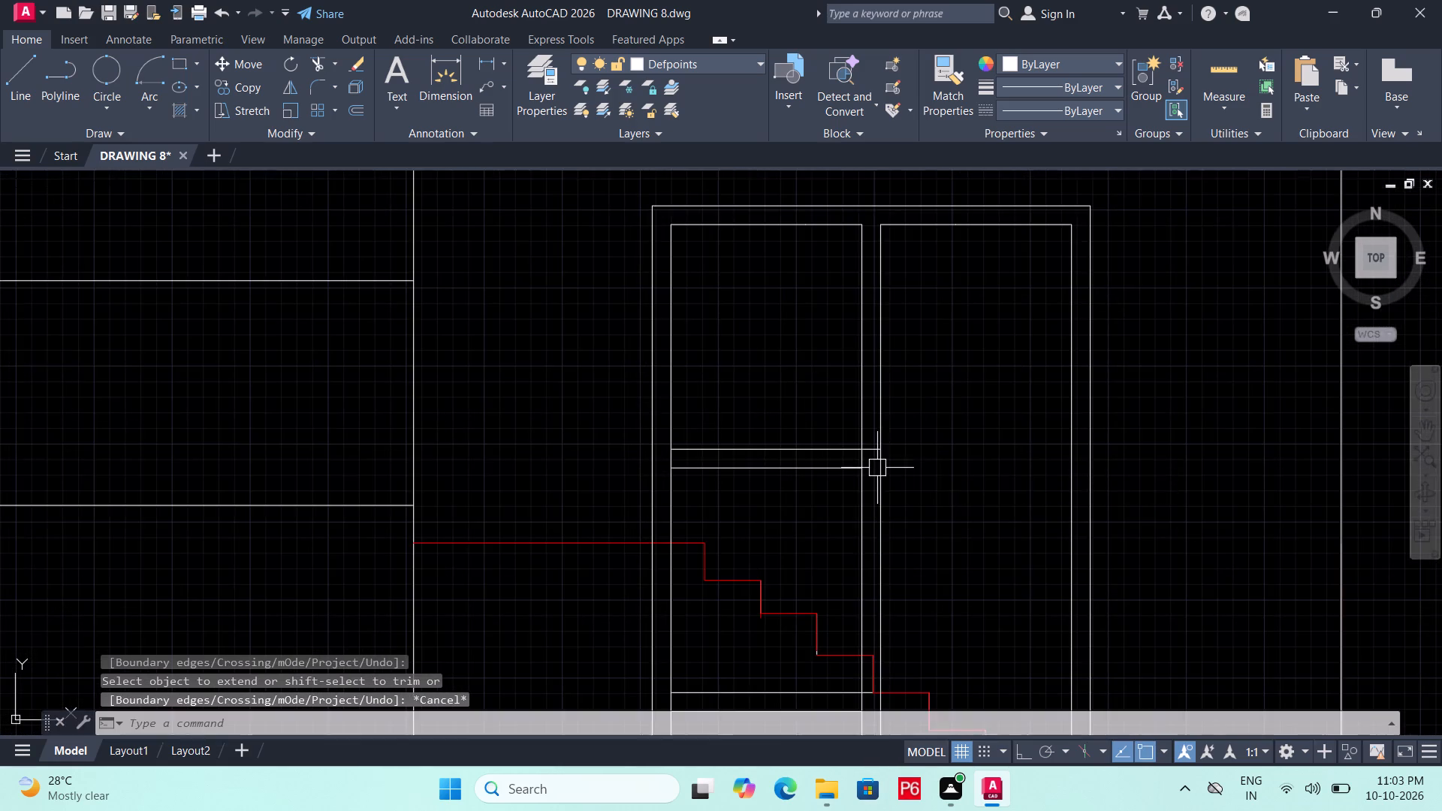
Trim the part of the first division's upper line that crosses the central vertical division.
scroll(876, 466, up, 3)
text(TR)
key(space)
key(space)
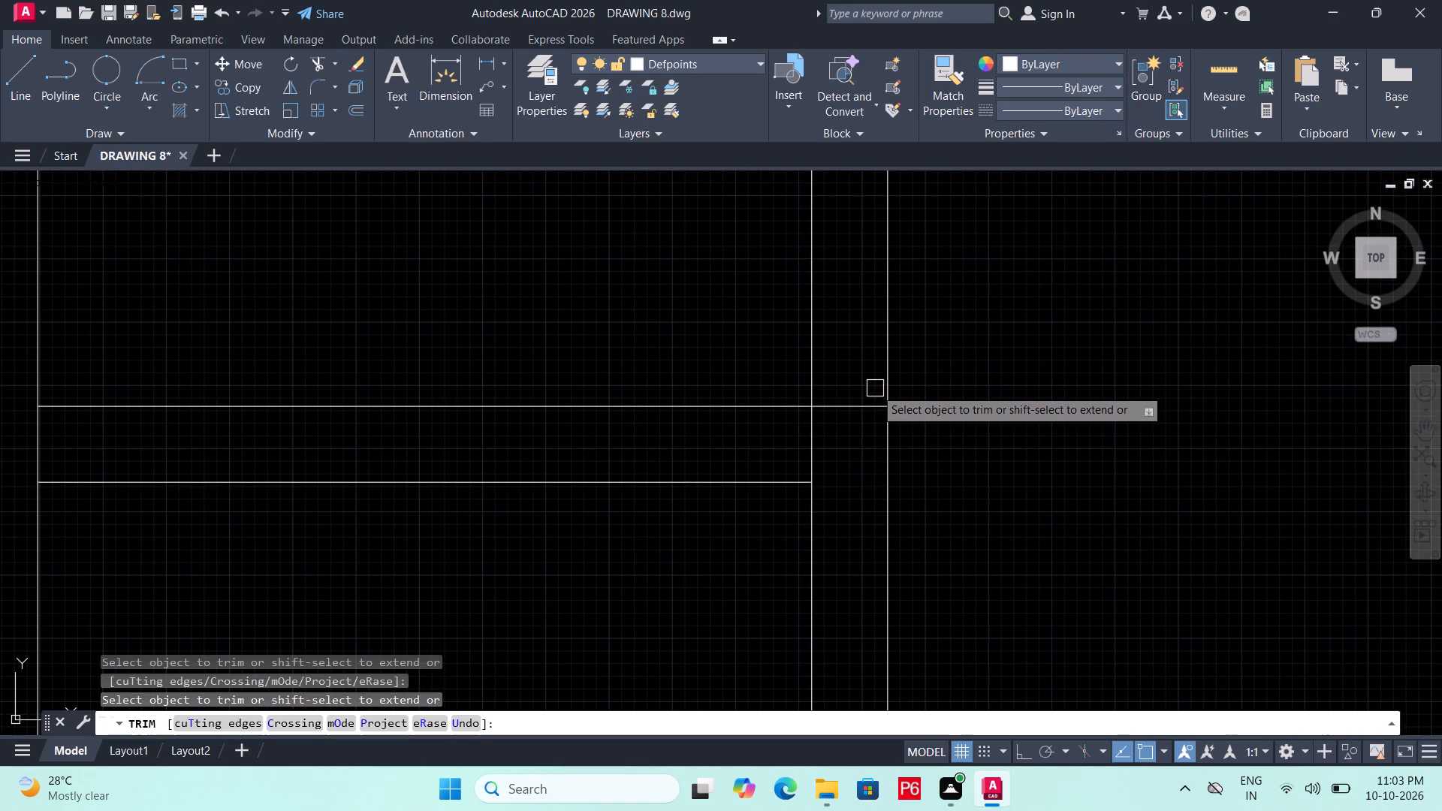
click(867, 404)
scroll(877, 369, down, 4)
key(Escape)
Trim the part of the second division's upper line that runs past the left pane to the stair riser.
middle_drag(894, 508, 890, 471)
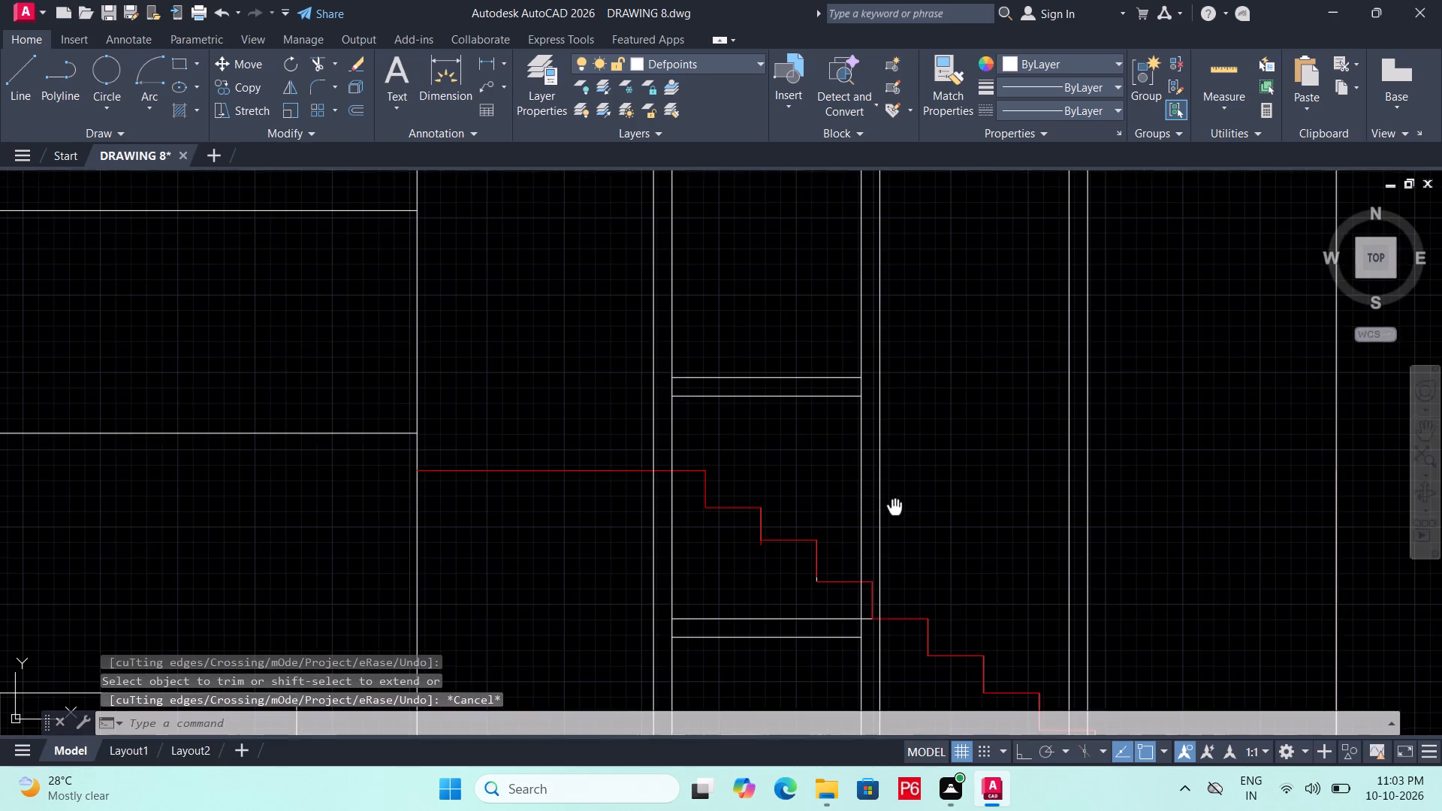
middle_drag(890, 471, 882, 281)
scroll(849, 385, up, 3)
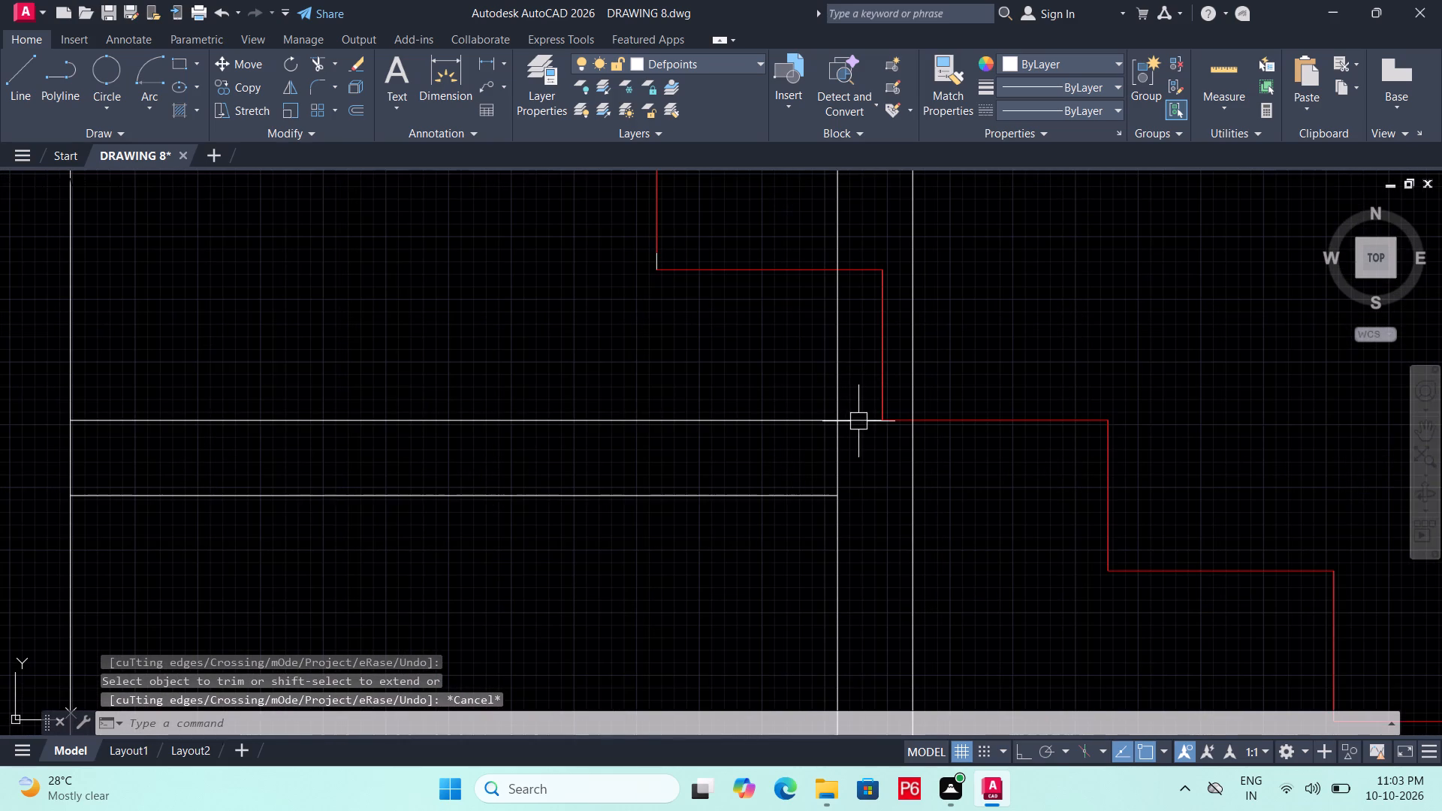
text(TR)
key(space)
key(space)
click(860, 423)
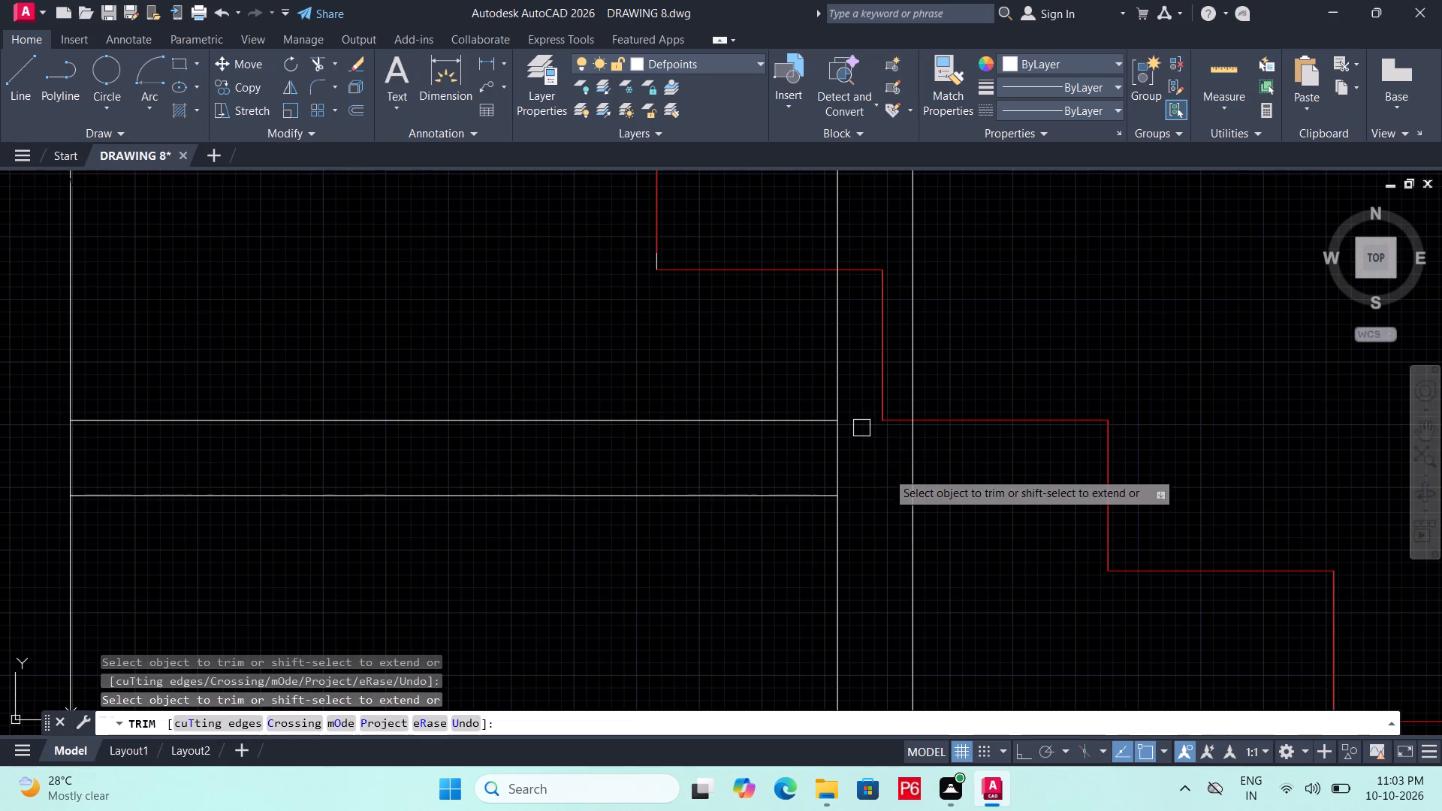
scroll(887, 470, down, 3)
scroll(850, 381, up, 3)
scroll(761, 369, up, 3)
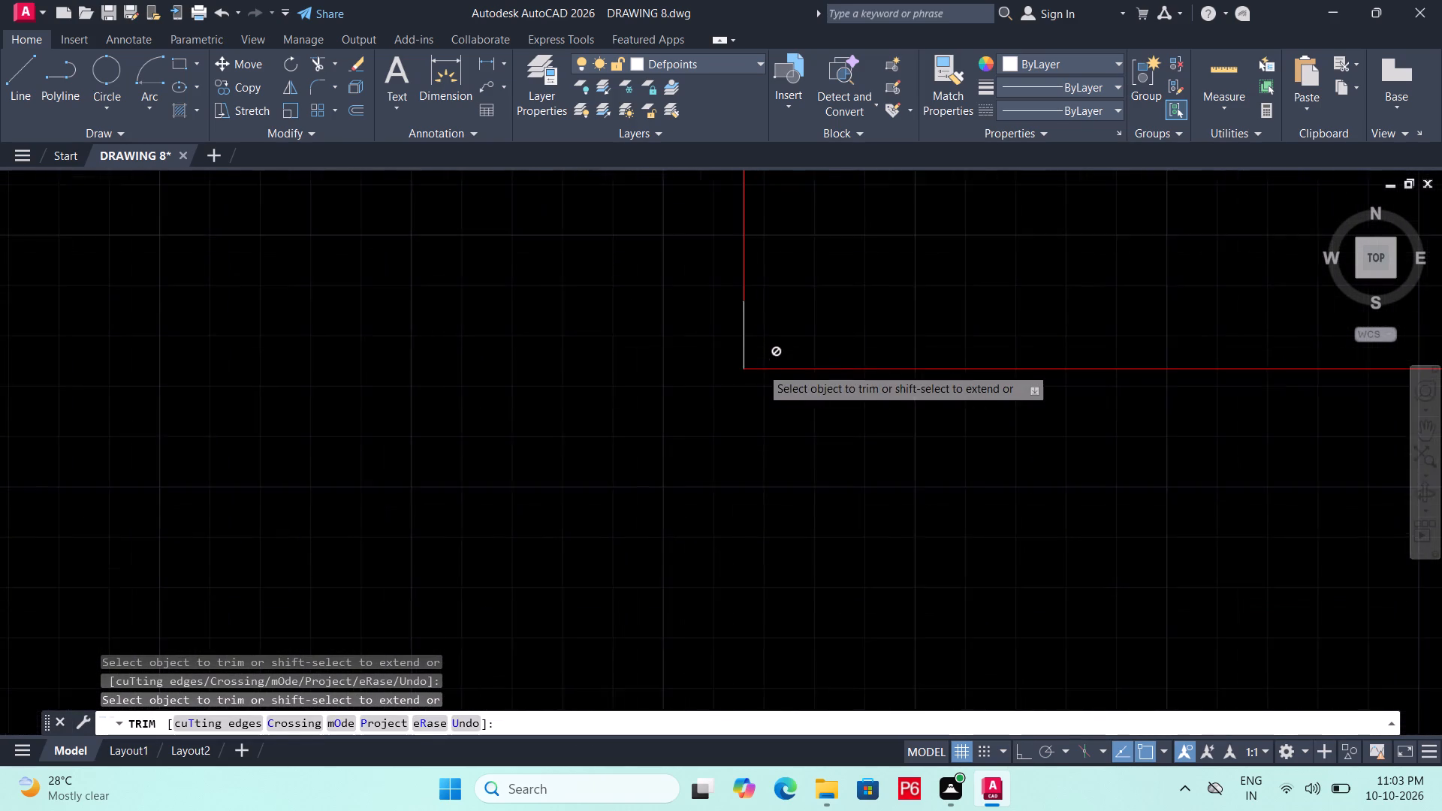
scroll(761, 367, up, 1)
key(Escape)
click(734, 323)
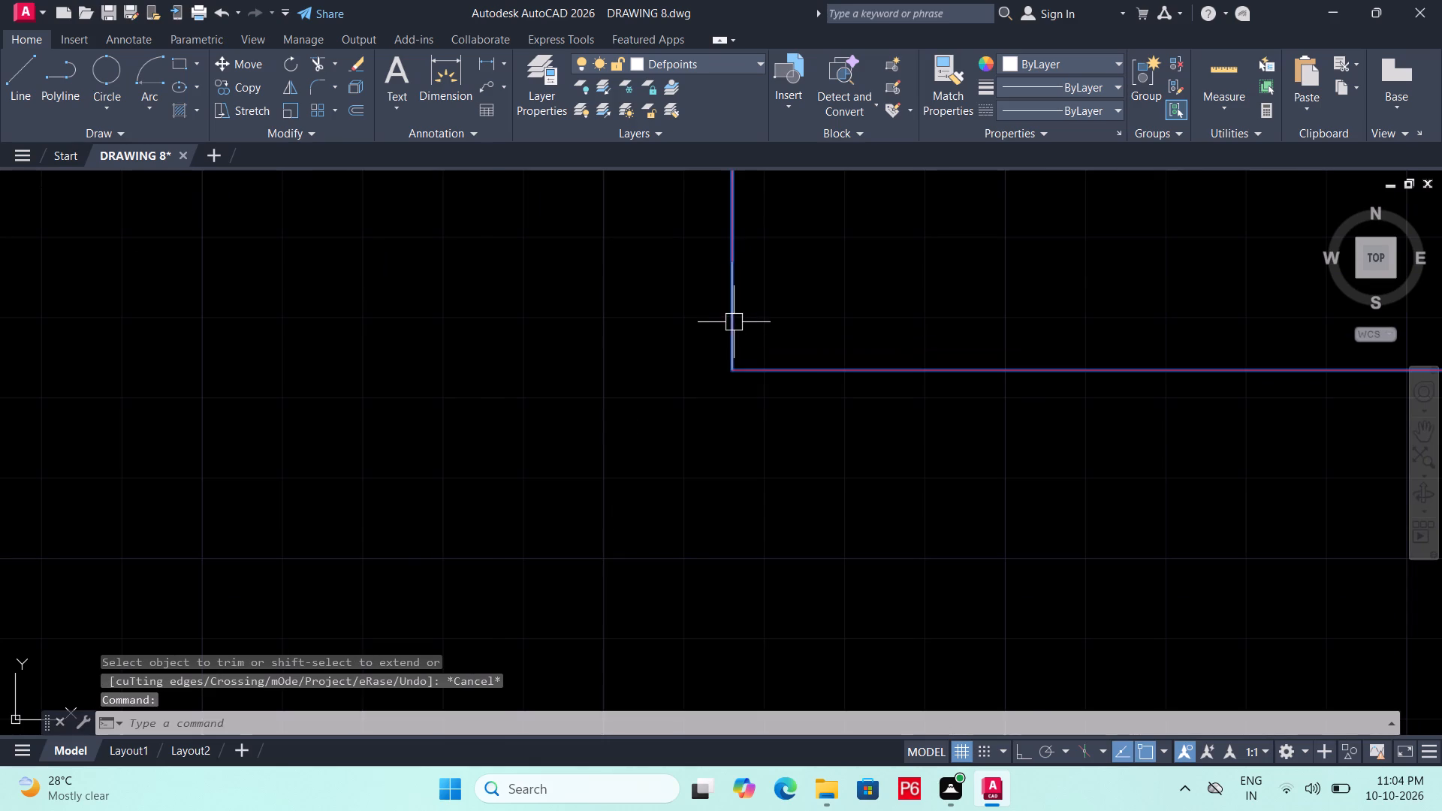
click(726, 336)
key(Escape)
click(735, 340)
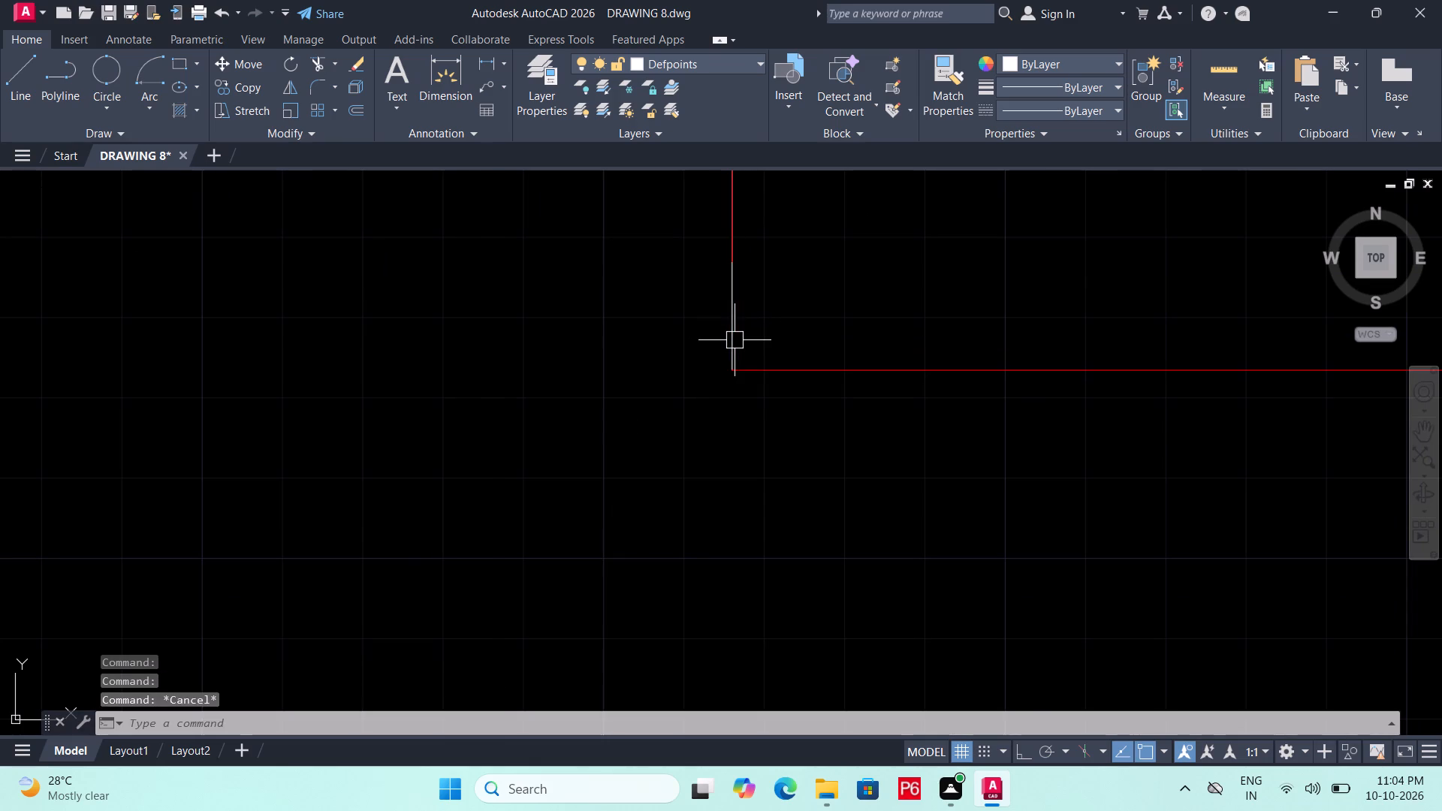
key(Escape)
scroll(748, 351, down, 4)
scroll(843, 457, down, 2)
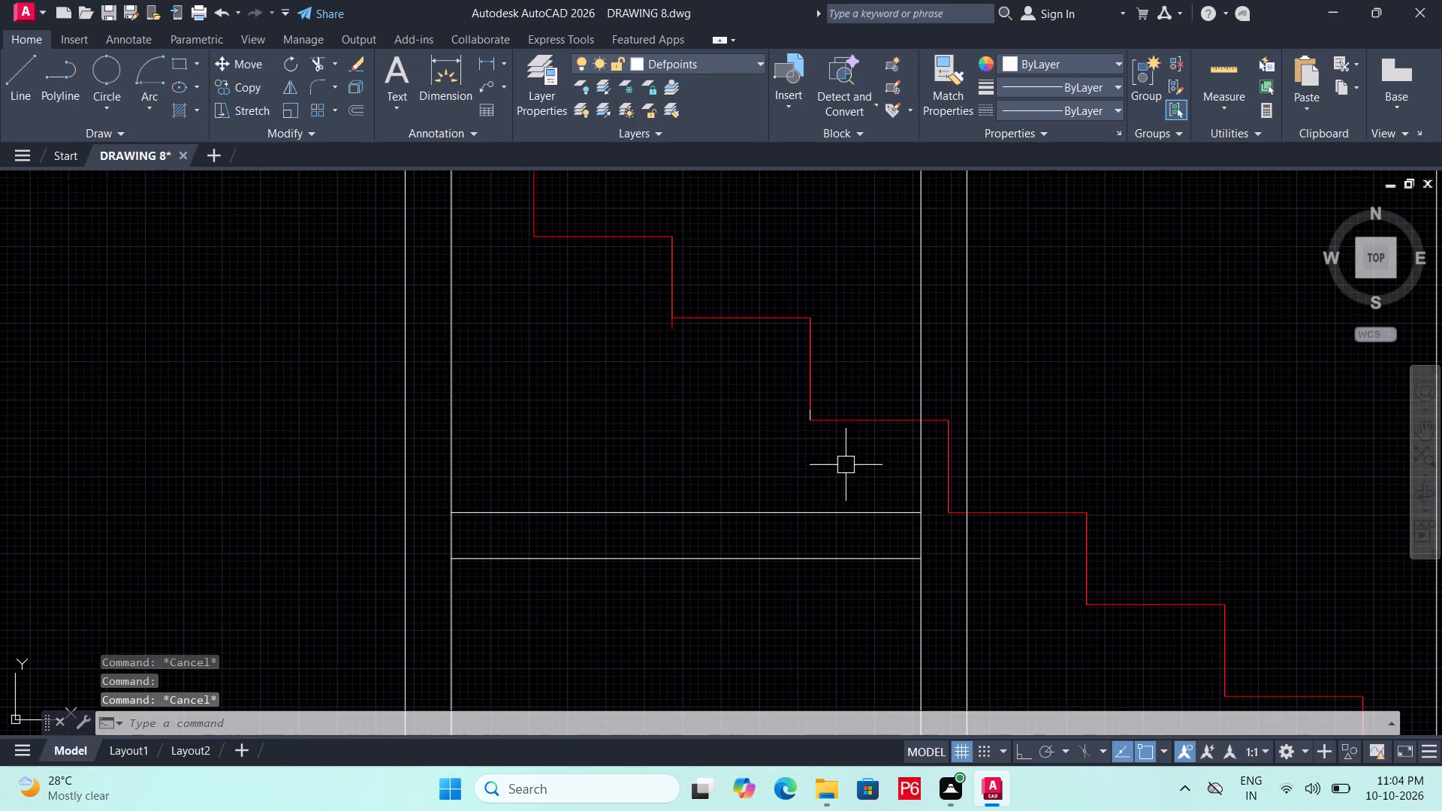
Save the drawing.
key(ctrl+s)
key(ctrl+s)
Extend both lines of the first horizontal division through the central division and across the right pane to its outer edge.
middle_drag(880, 528, 894, 277)
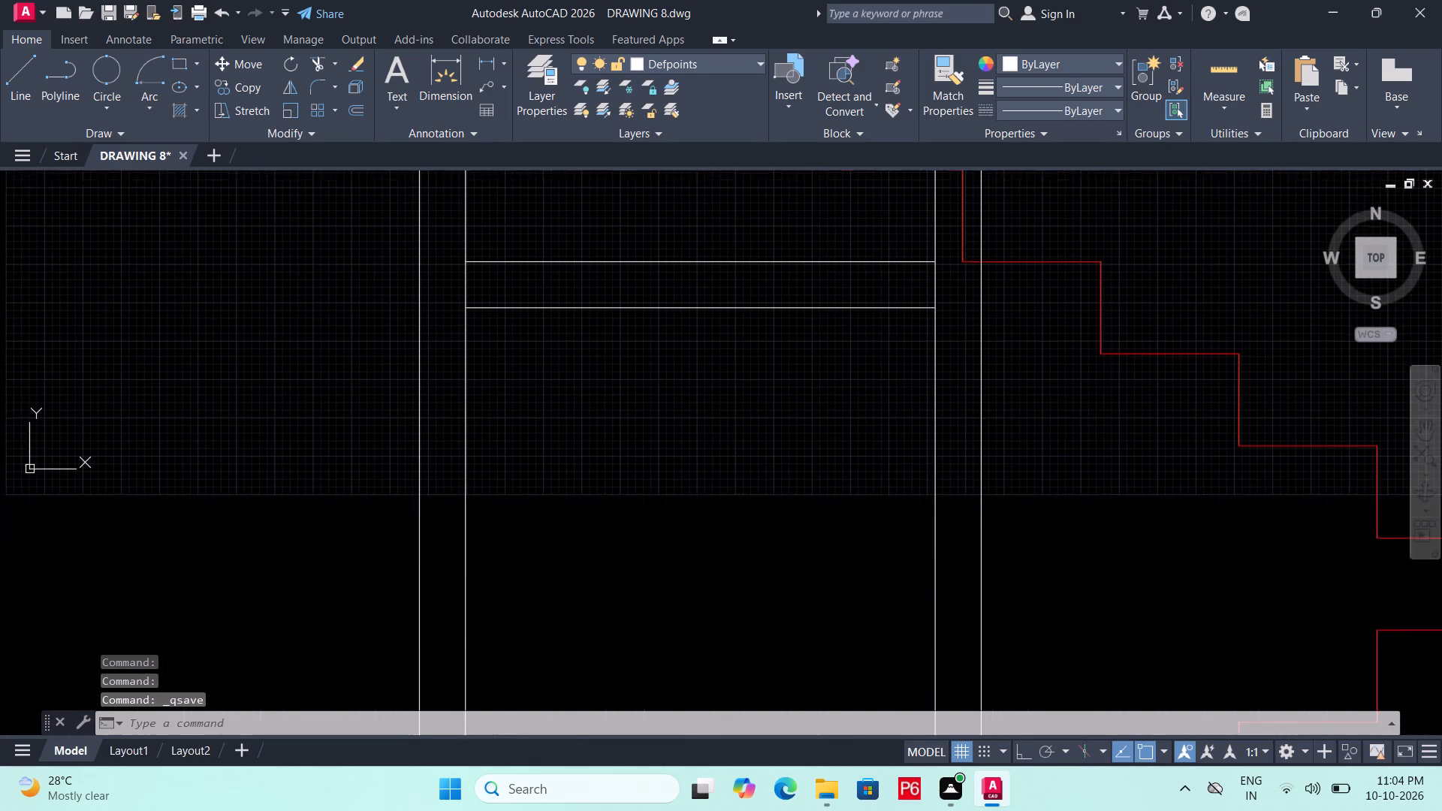
middle_drag(991, 599, 984, 311)
middle_drag(979, 562, 973, 355)
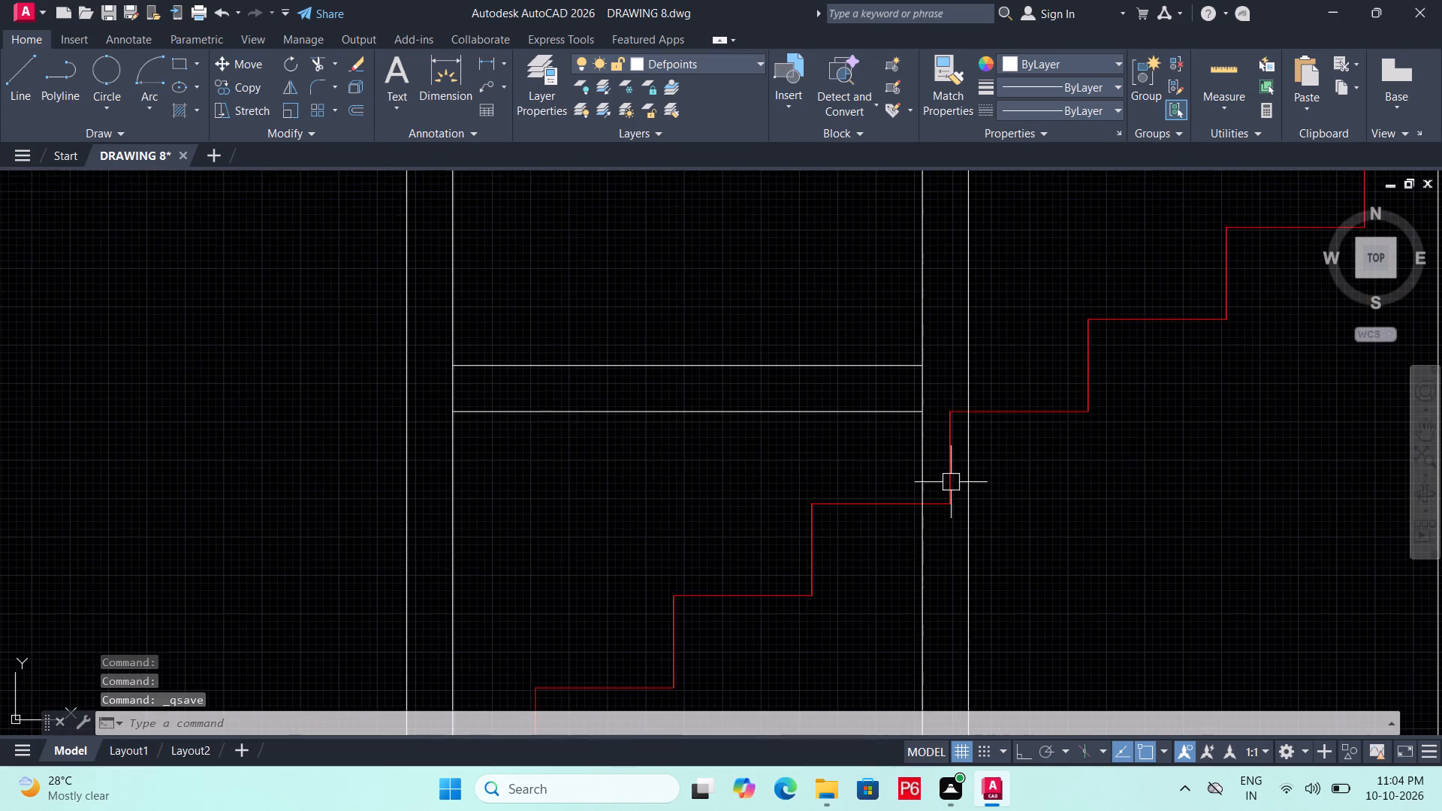
middle_drag(944, 588, 951, 450)
scroll(952, 446, down, 2)
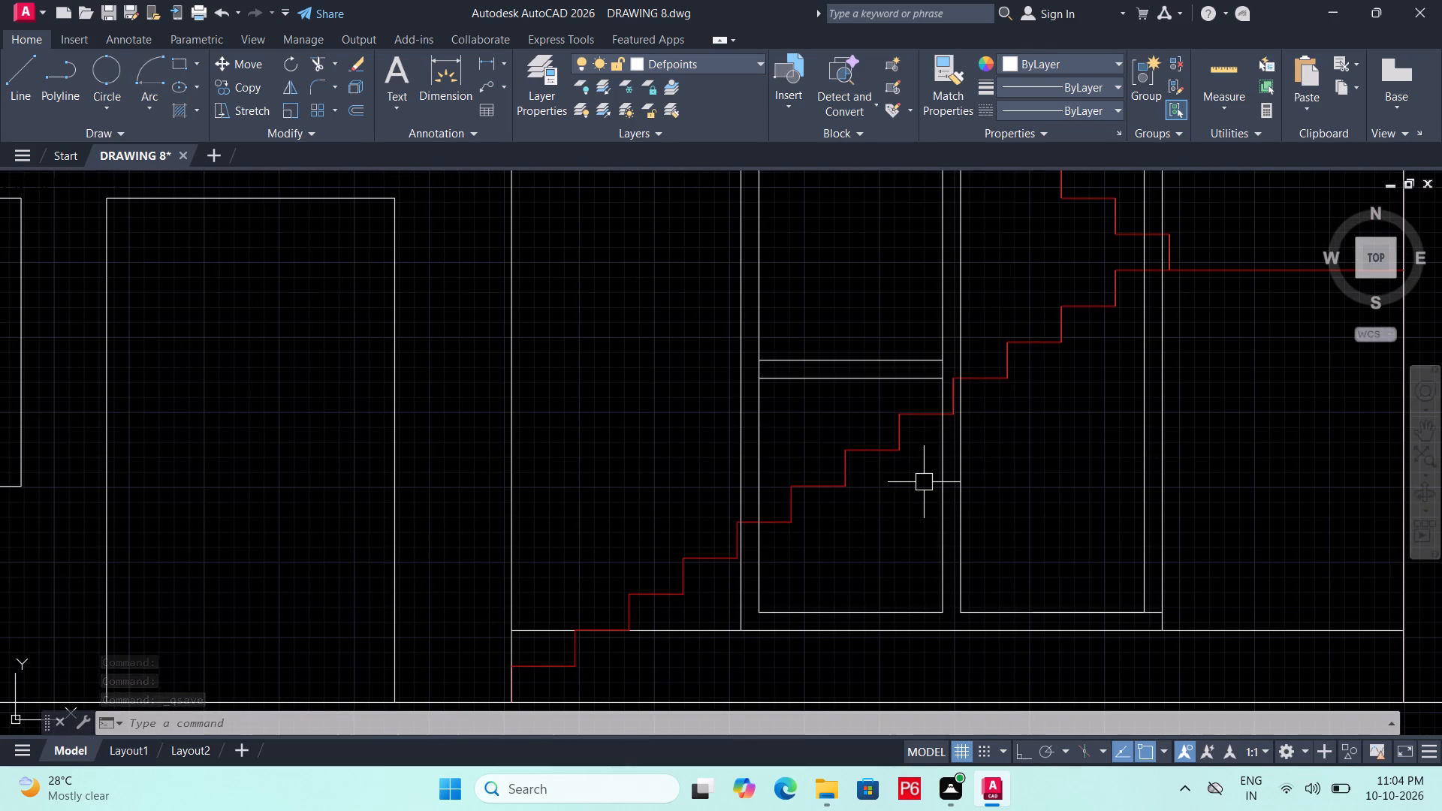
middle_drag(905, 488, 852, 806)
middle_drag(858, 405, 864, 698)
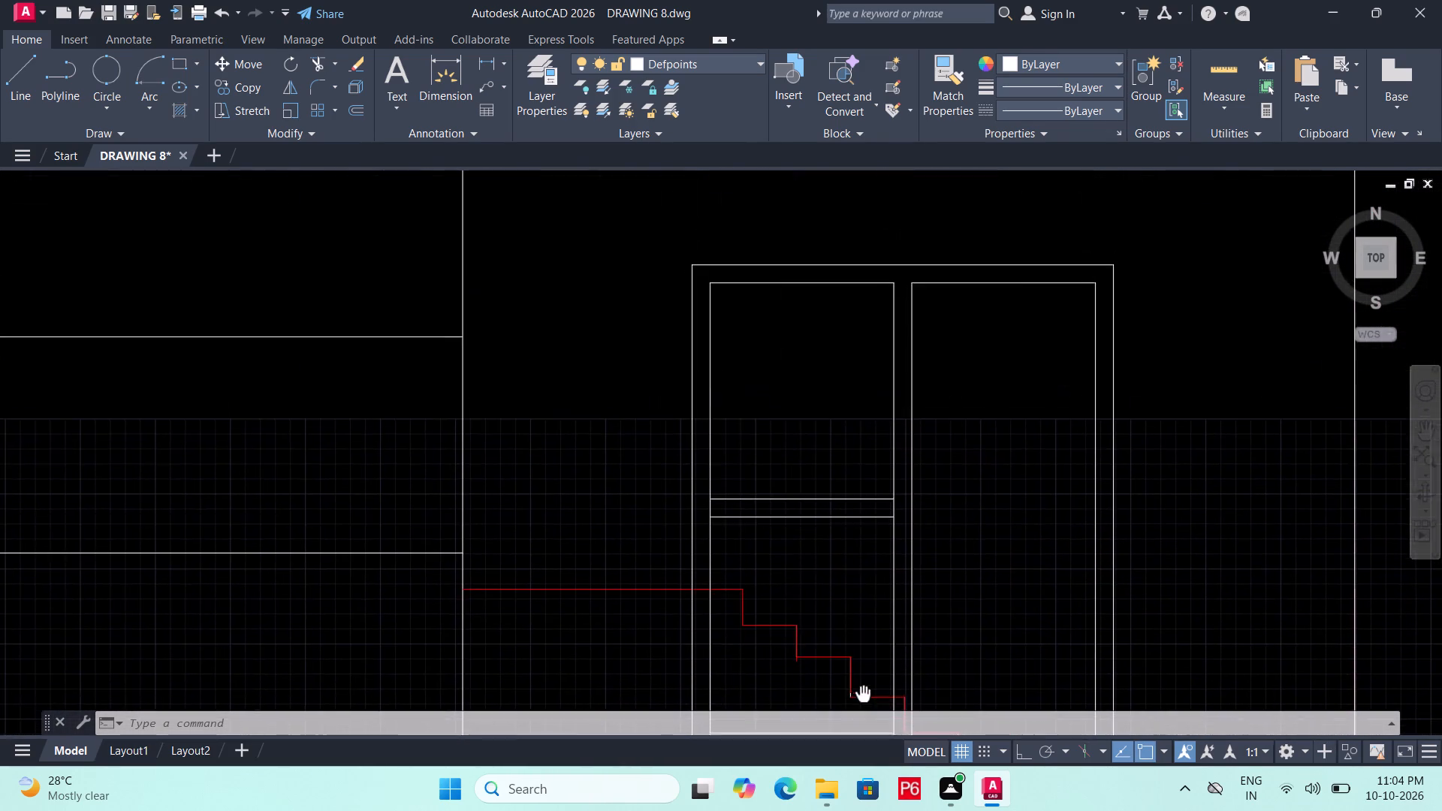
middle_drag(864, 698, 861, 560)
text(EX)
key(space)
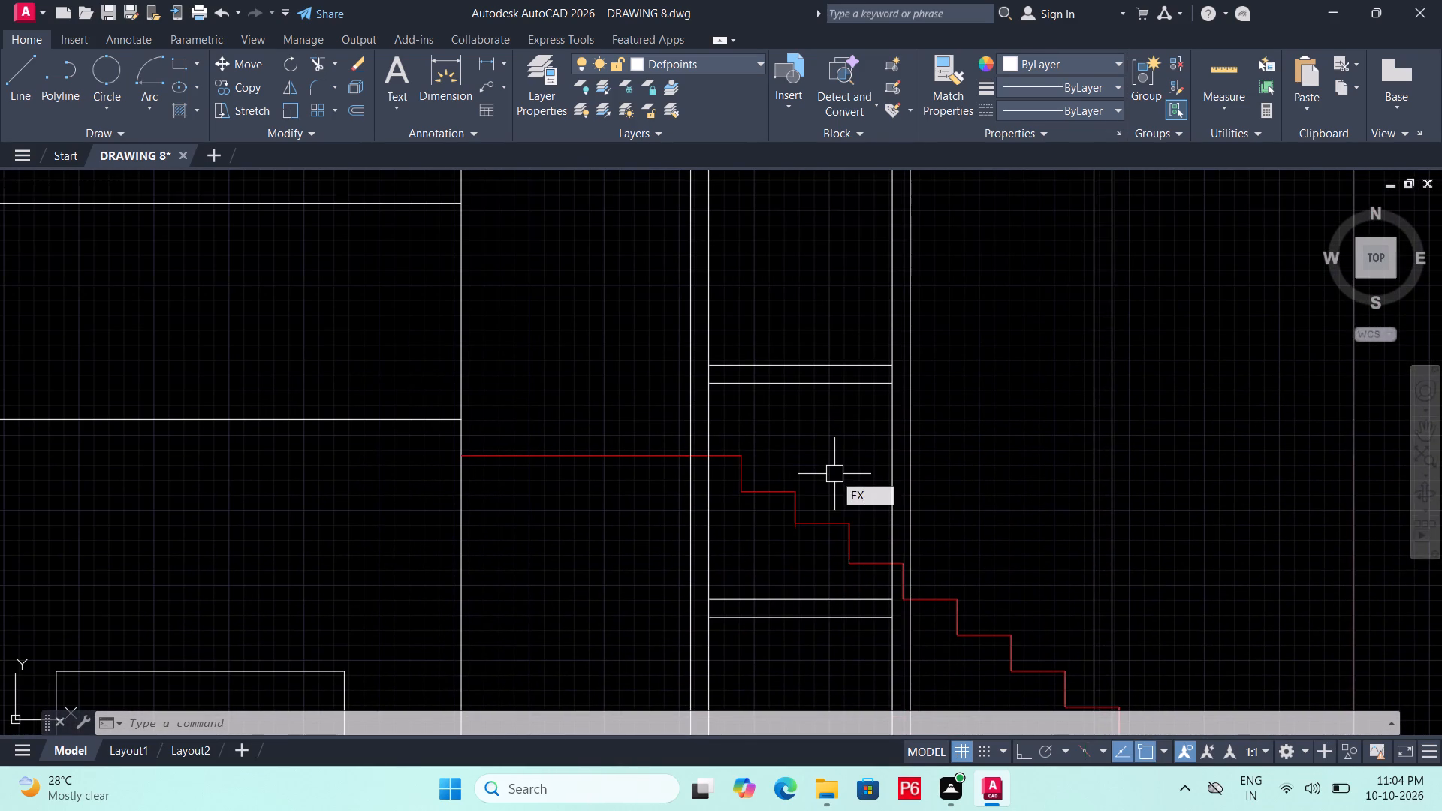
key(space)
click(867, 363)
click(869, 387)
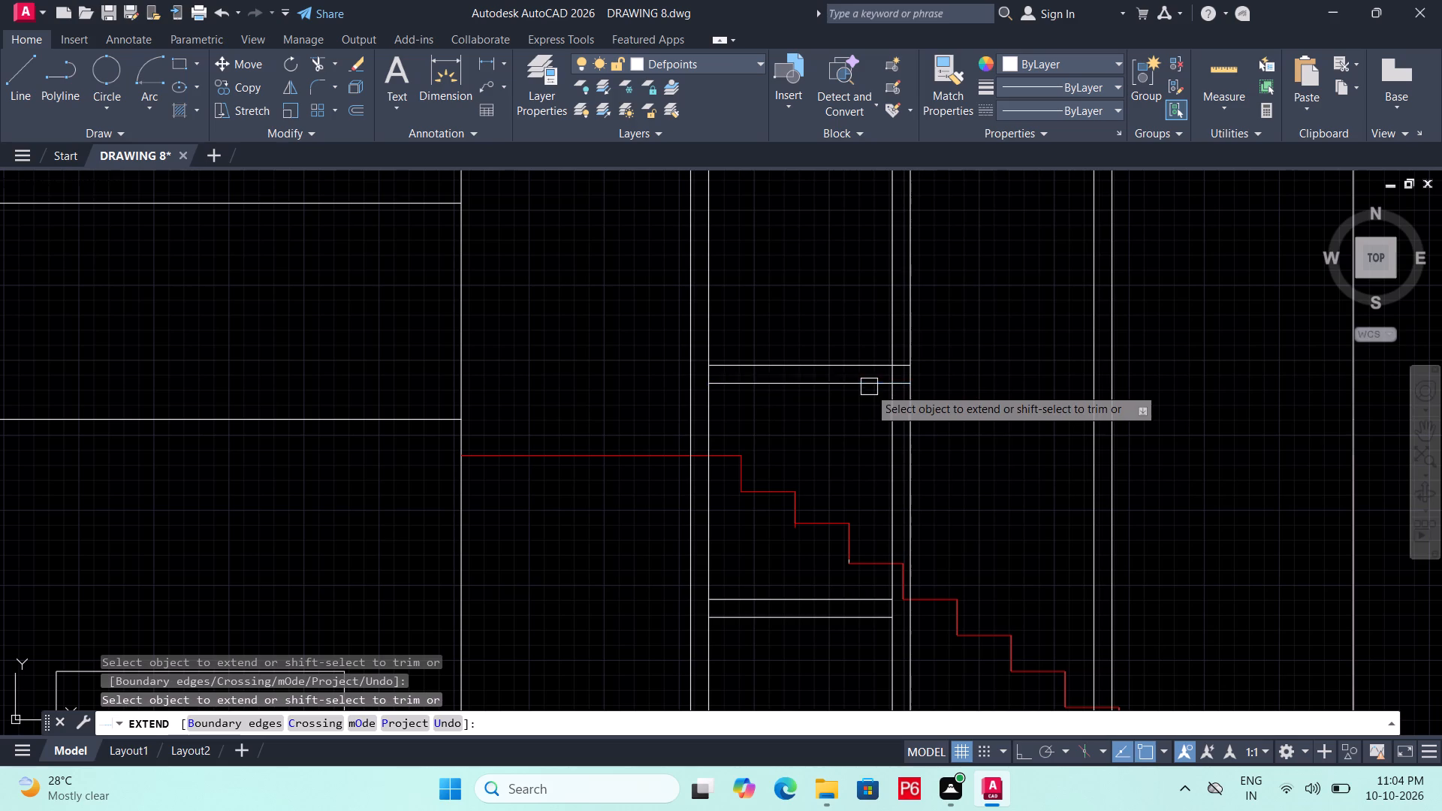
click(864, 365)
click(869, 384)
Extend the lines of the second and third horizontal divisions from the left pane into the central vertical division.
middle_drag(898, 465, 889, 421)
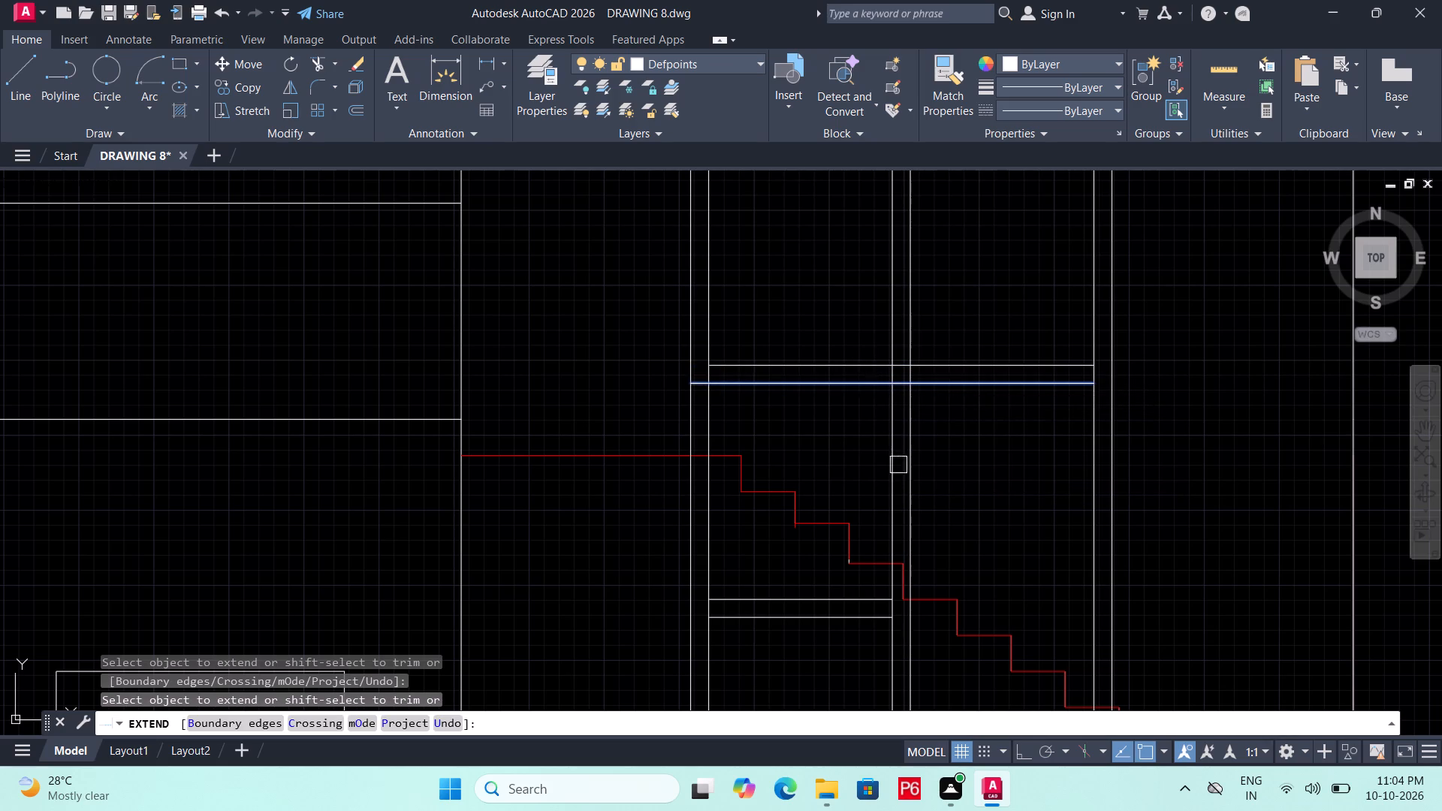
middle_drag(889, 421, 869, 304)
click(806, 415)
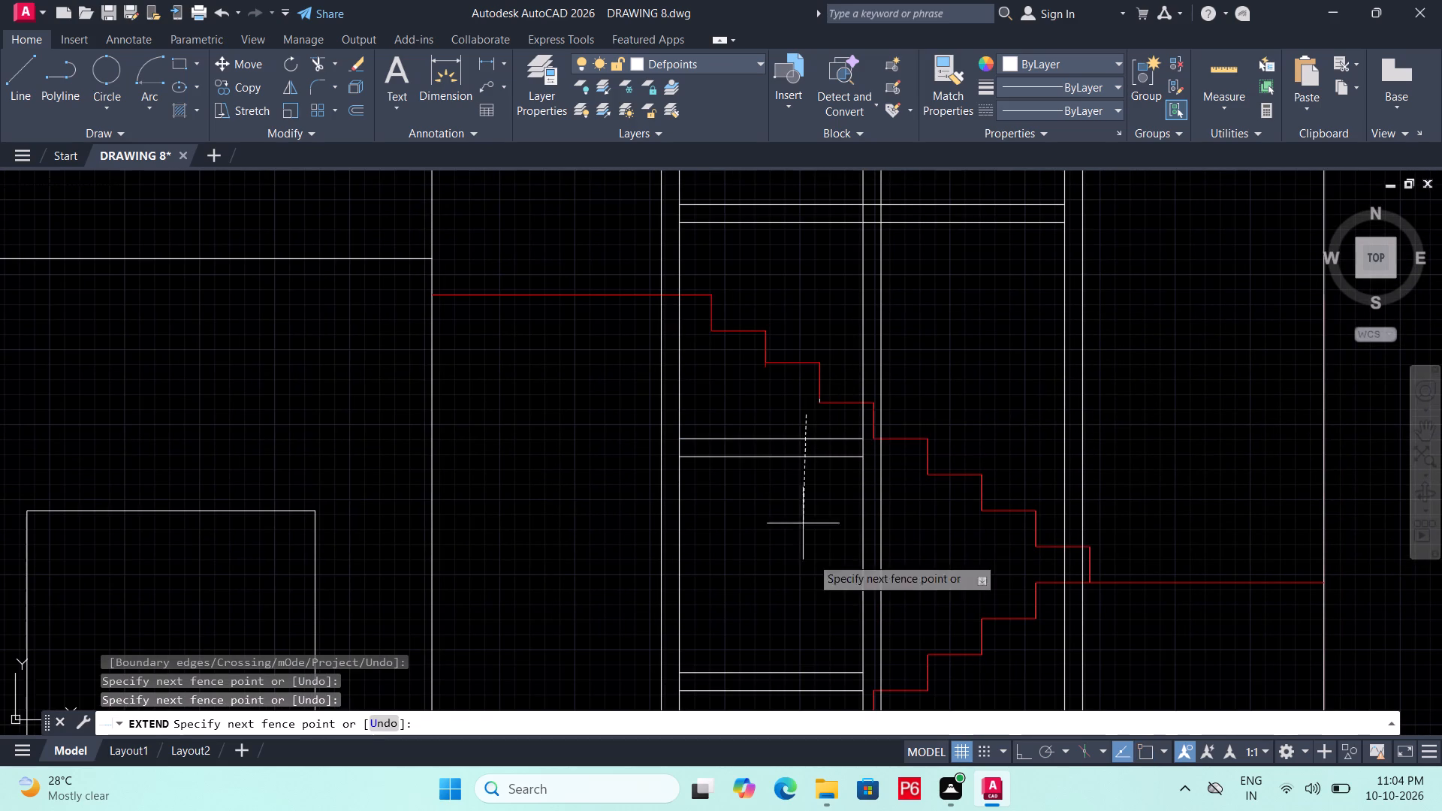
middle_drag(817, 556, 816, 360)
double_click(794, 511)
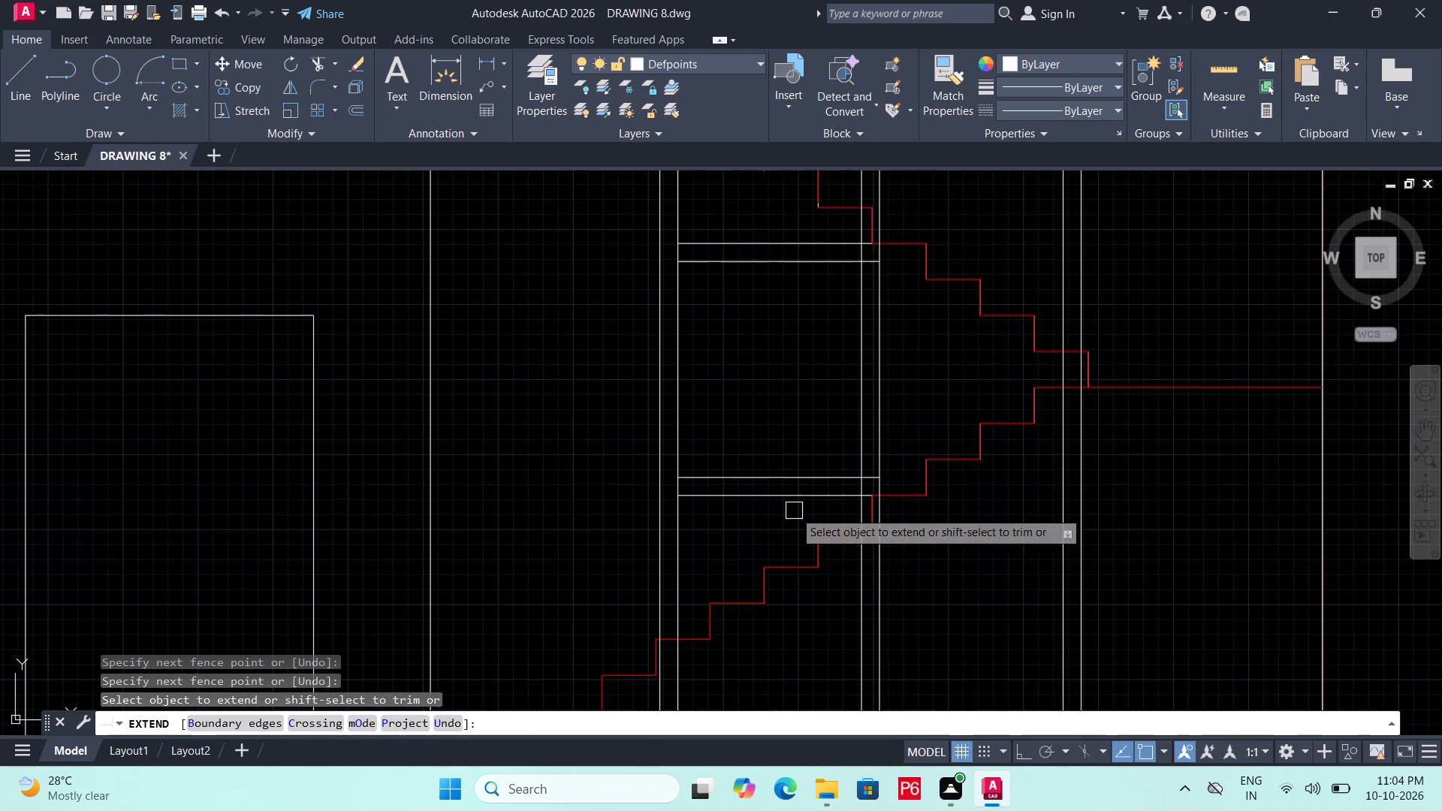
click(767, 219)
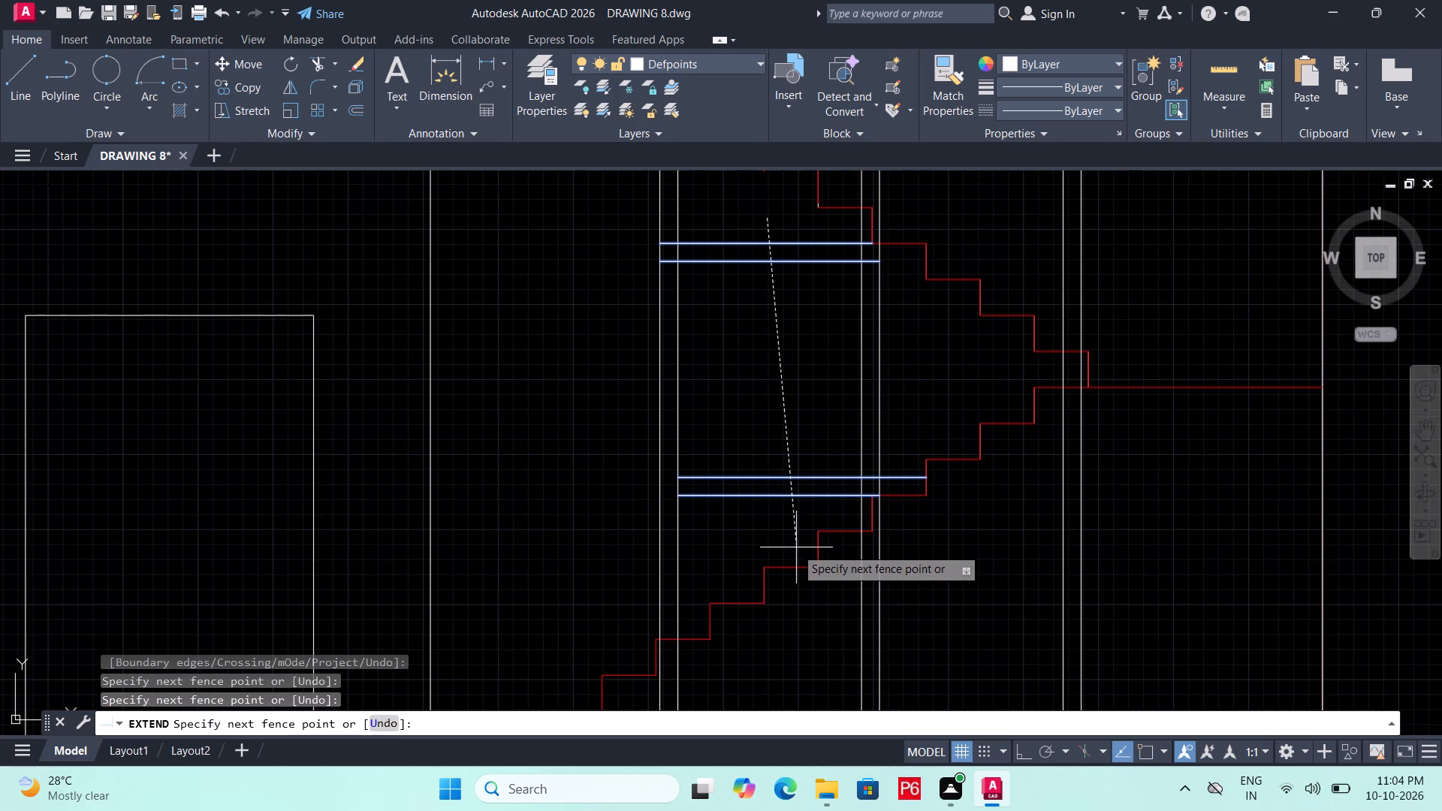
key(Escape)
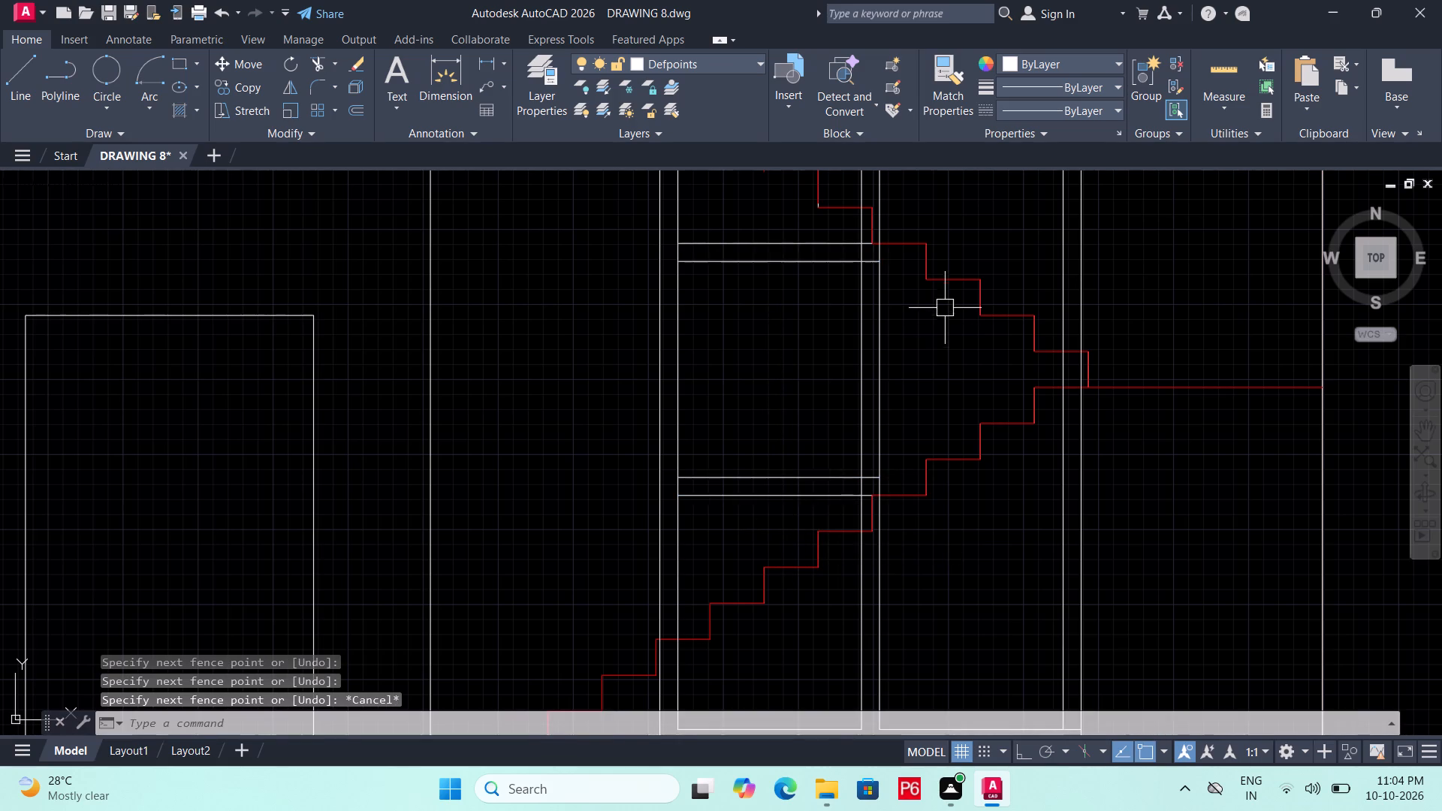
Draw a horizontal line about 2'-6.6" long across the right pane, continuing the third division's lower line to the pane's outer edge.
scroll(945, 295, up, 1)
text(L)
key(space)
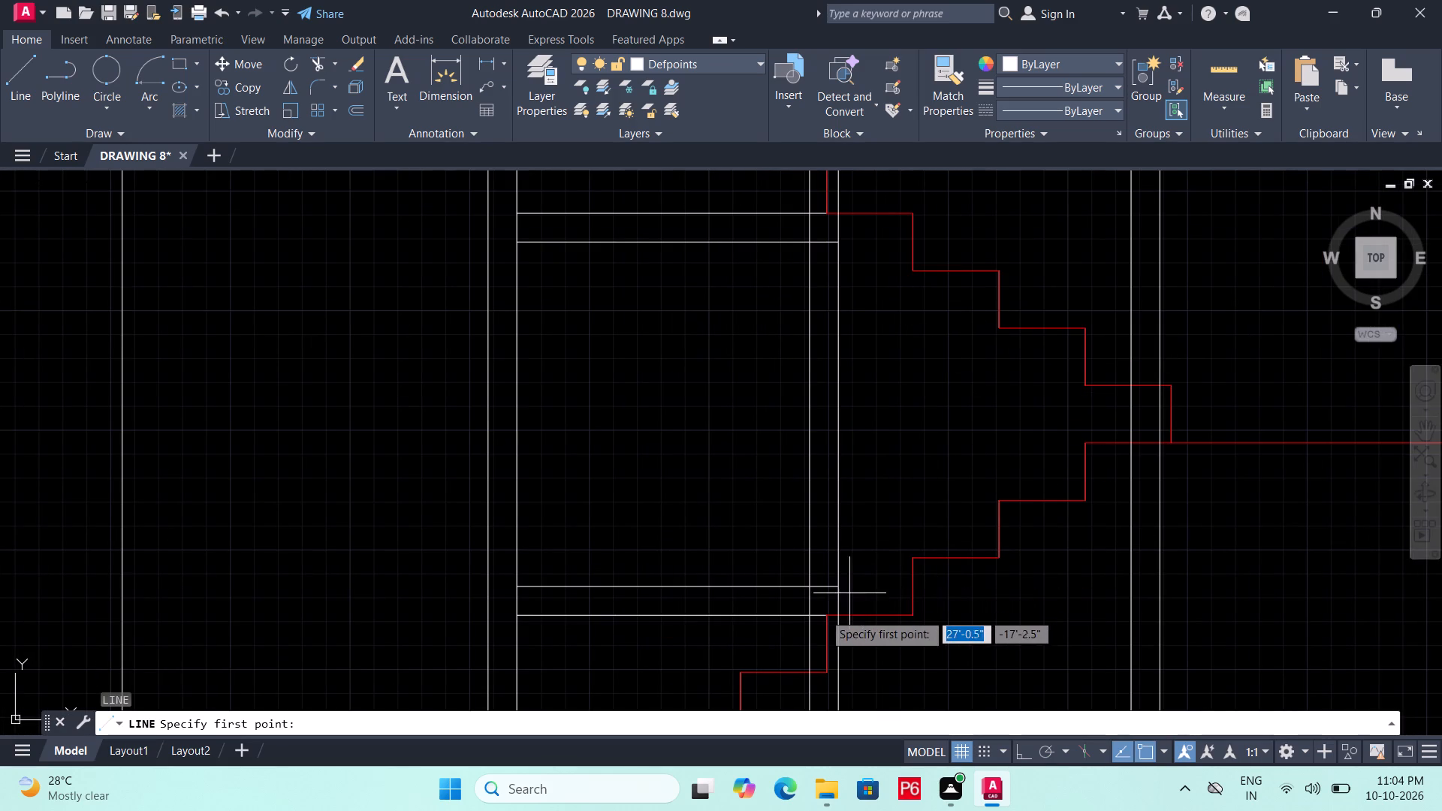
click(834, 620)
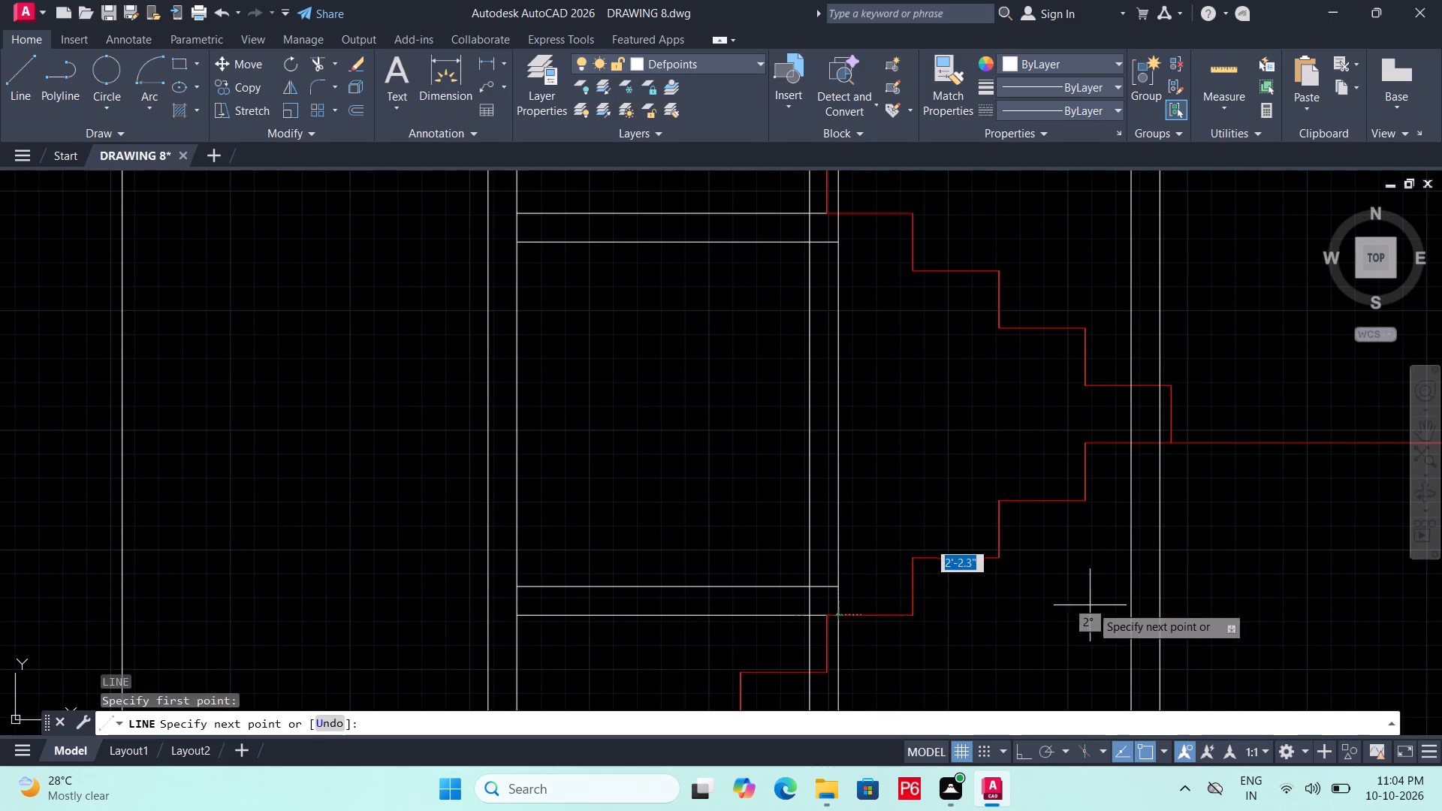
click(1136, 617)
key(space)
Draw the third horizontal division's upper line across the right pane, from the central division to the pane's outer edge.
key(space)
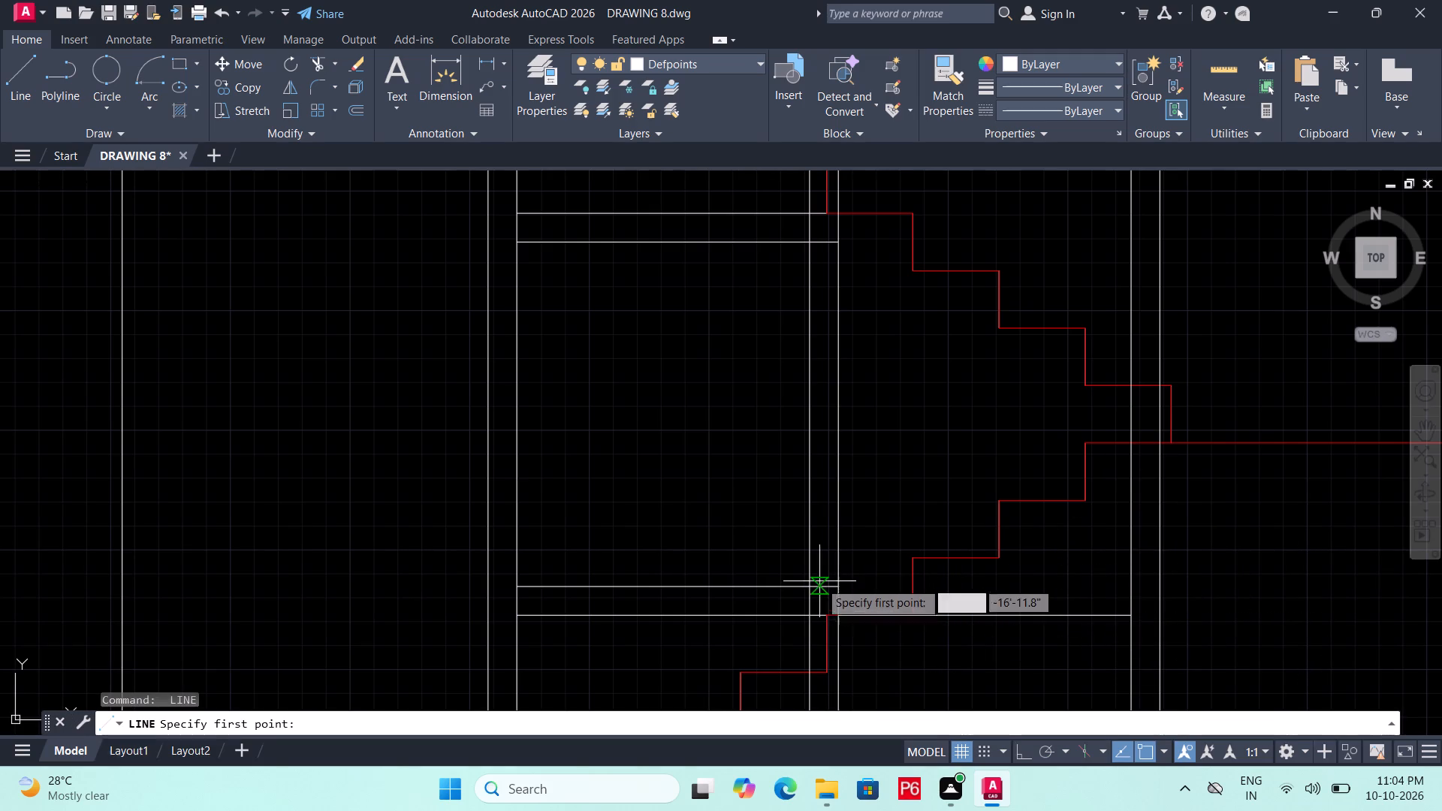
click(834, 586)
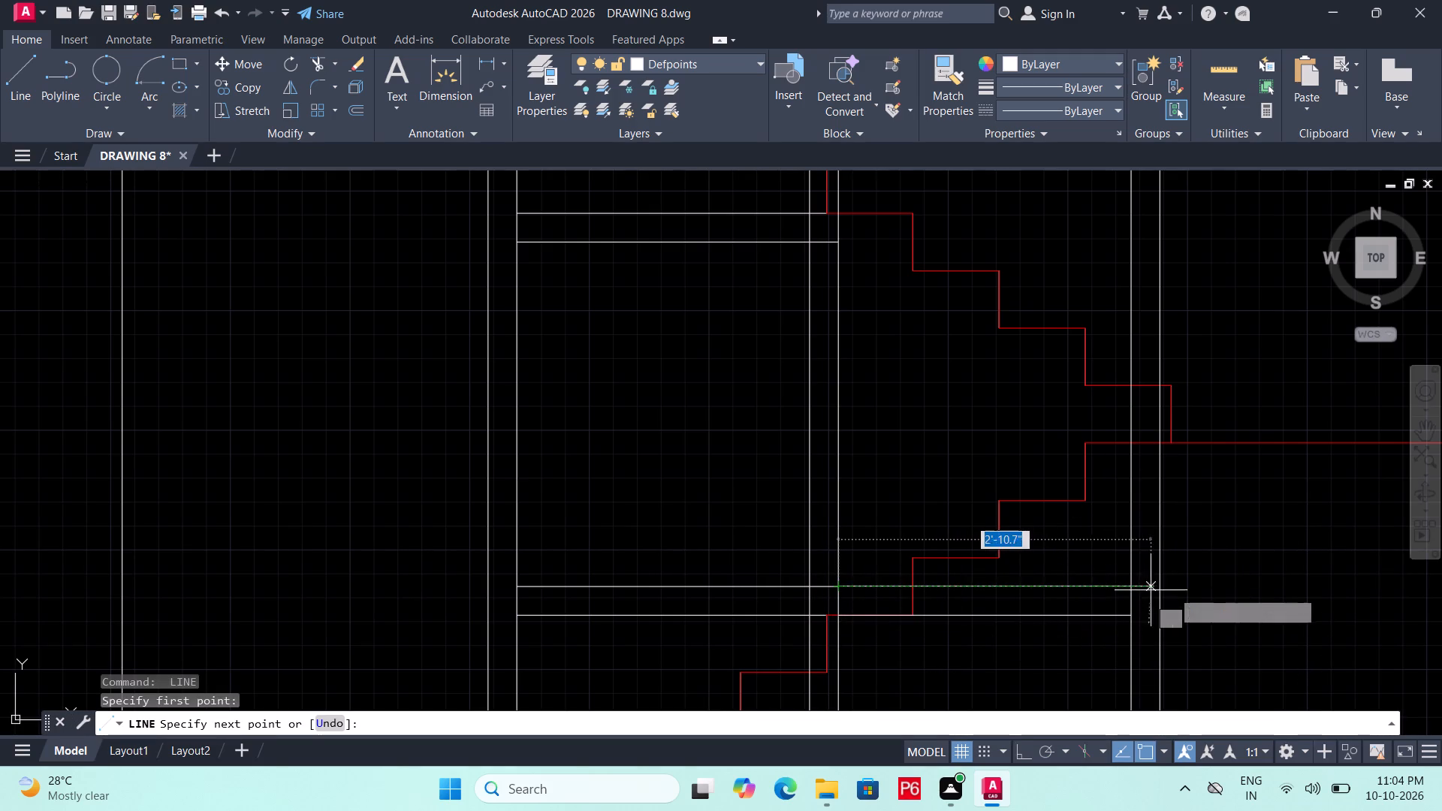
click(1132, 588)
key(space)
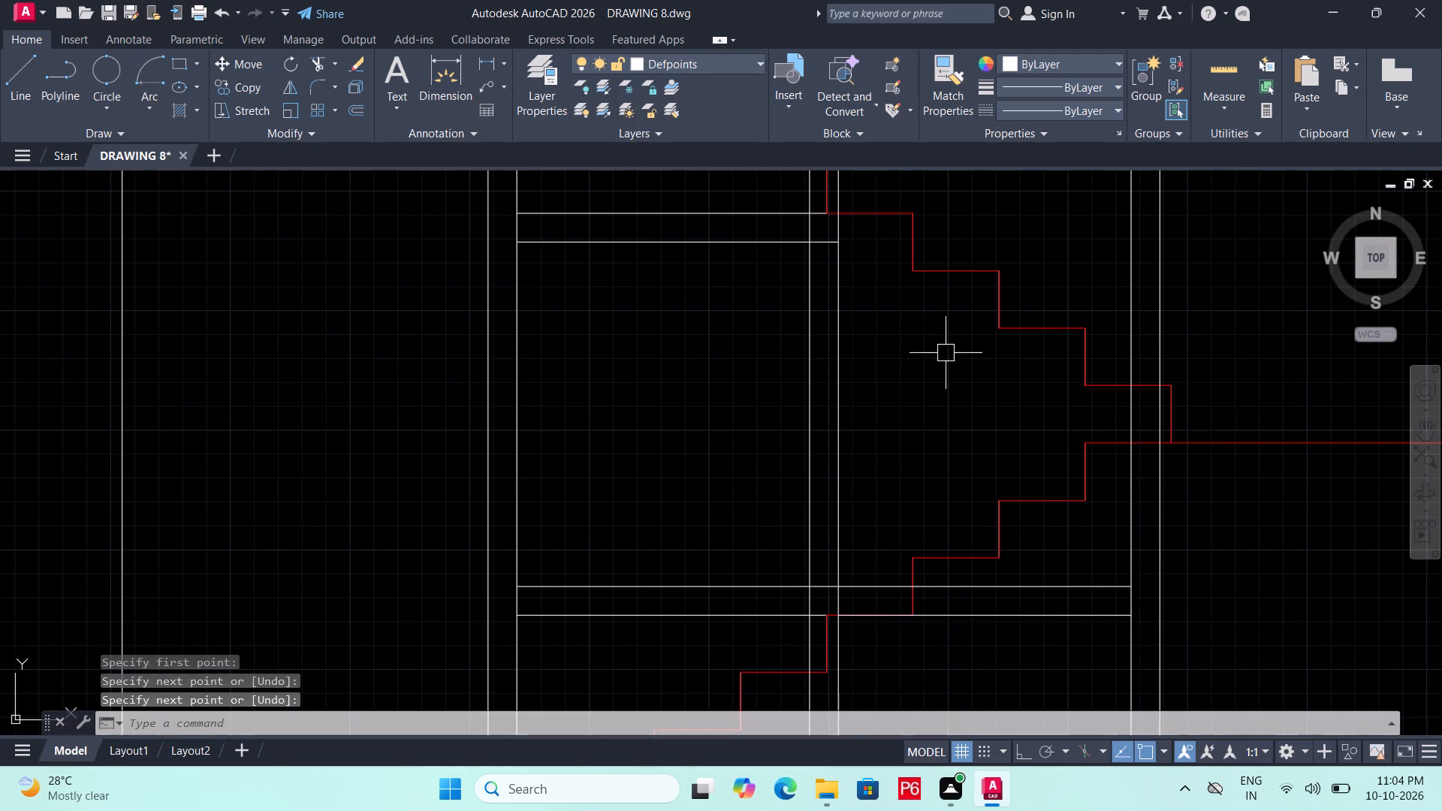
Draw the second horizontal division's lower and upper lines across the right pane, from the central division to the pane's outer edge.
key(space)
click(840, 243)
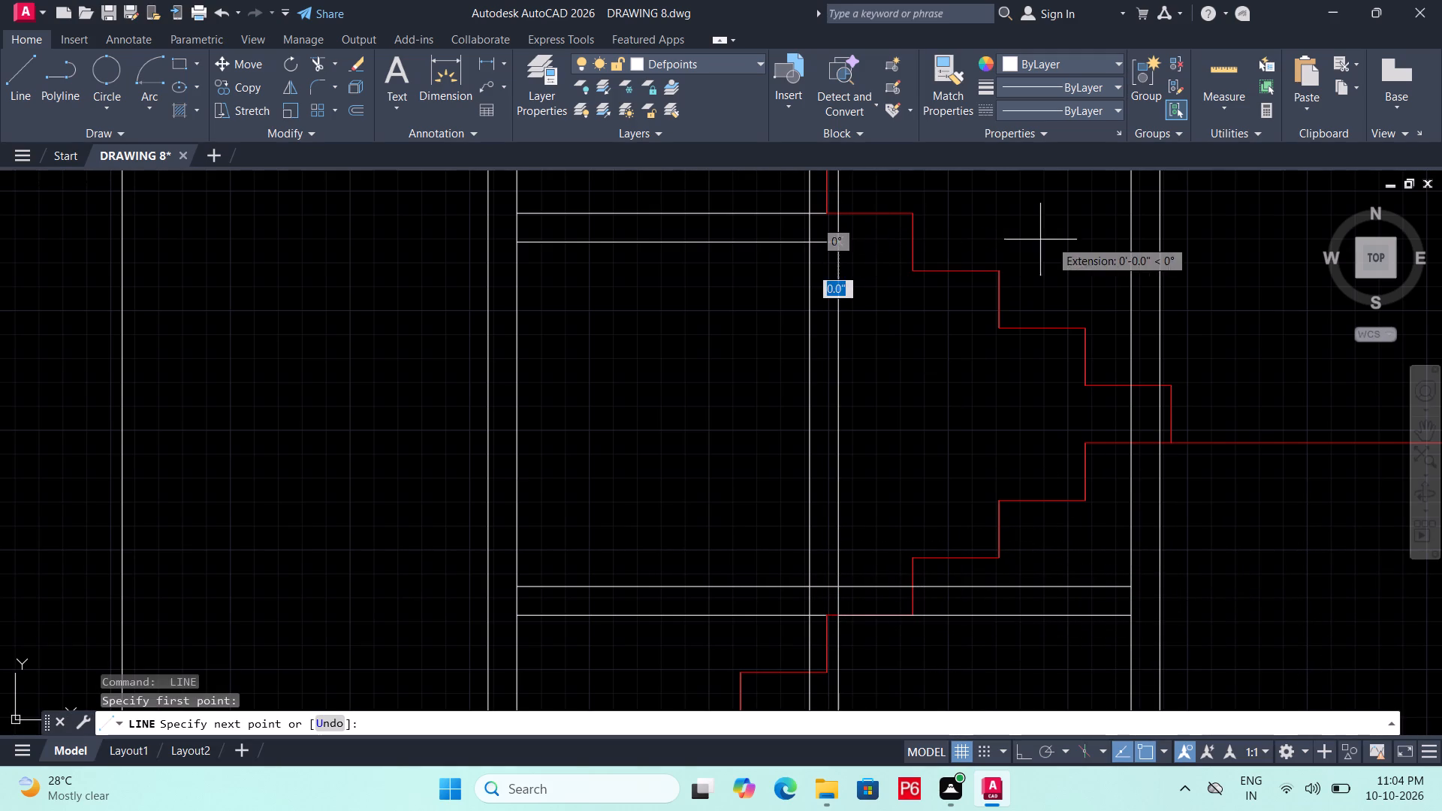
click(1130, 234)
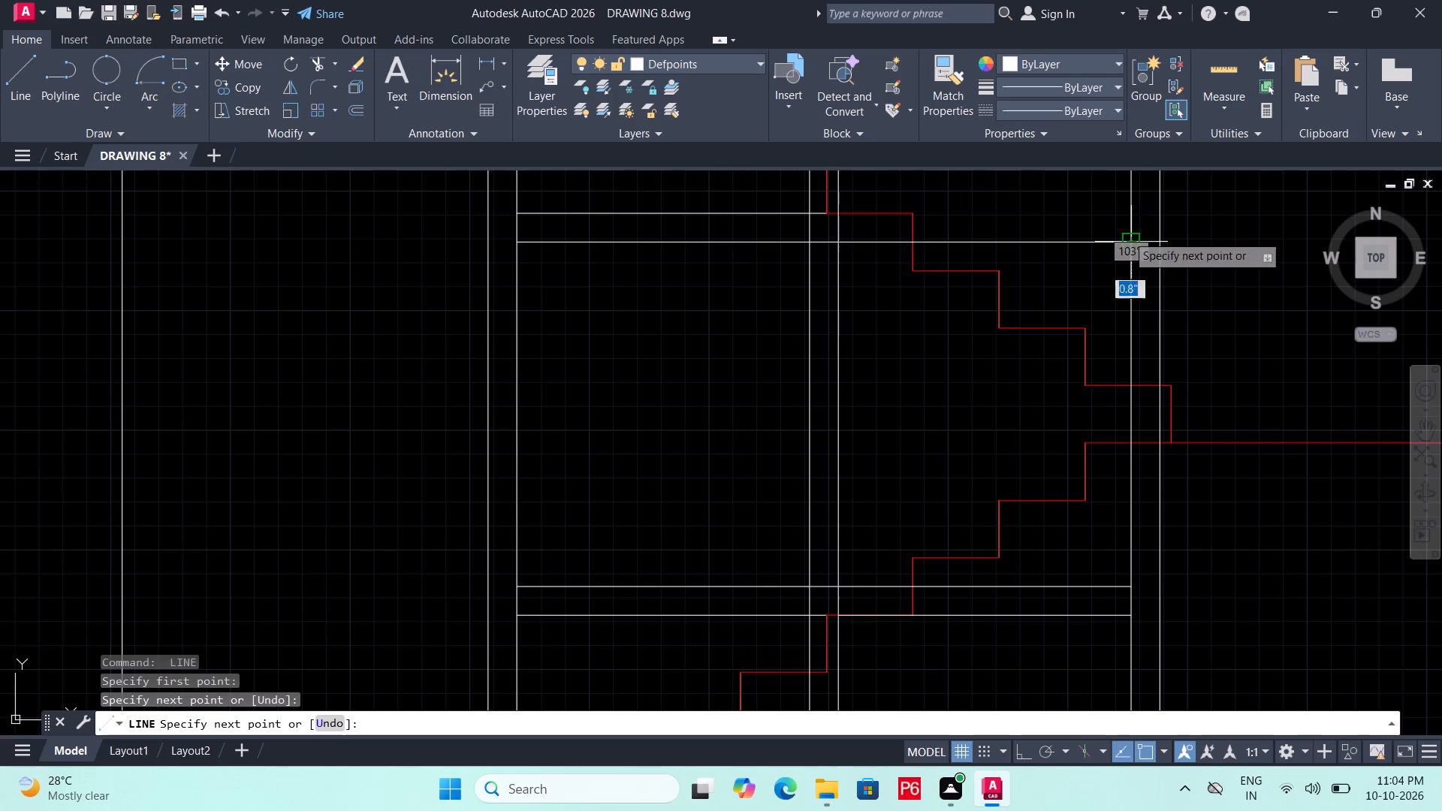
key(space)
key(space)
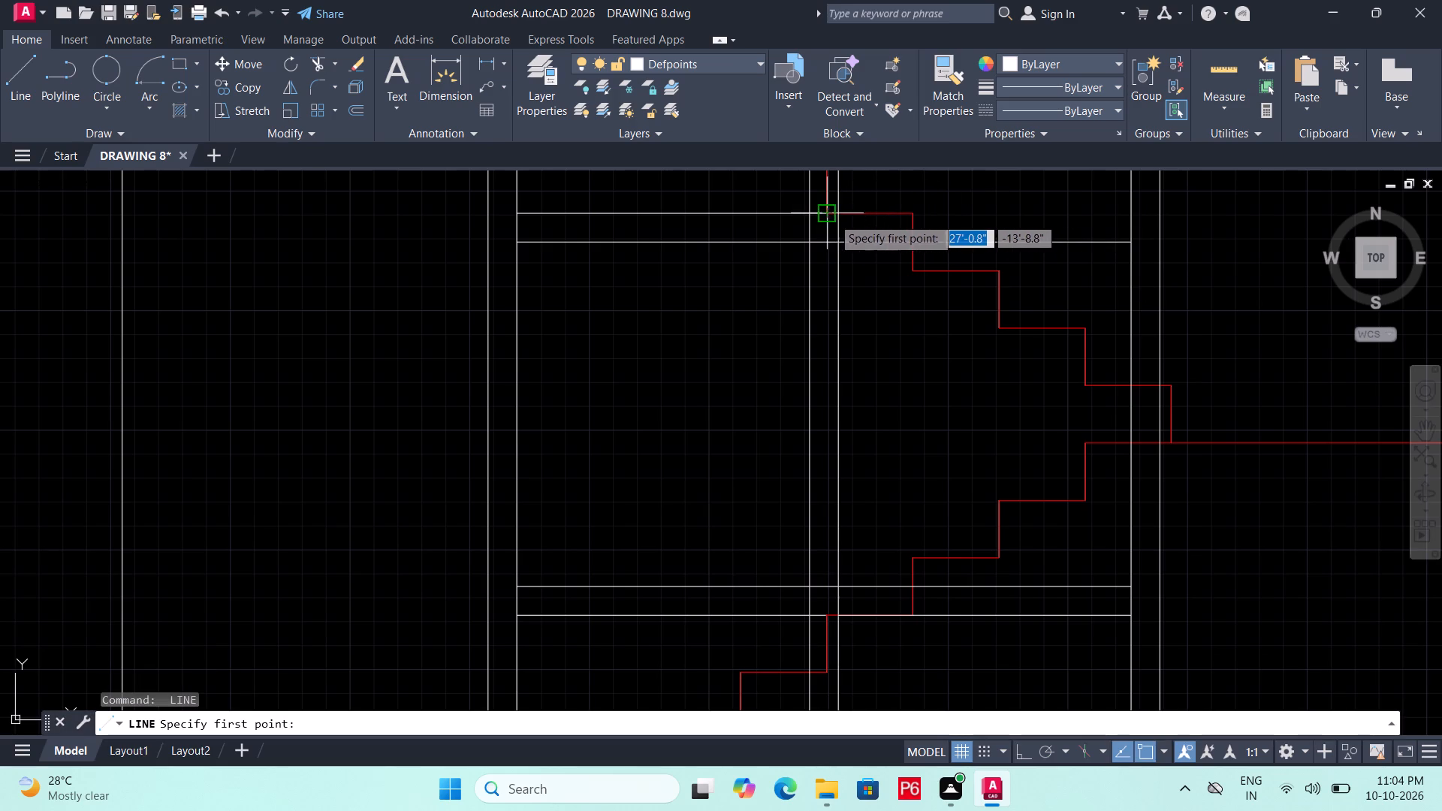
click(840, 217)
drag(840, 217, 855, 216)
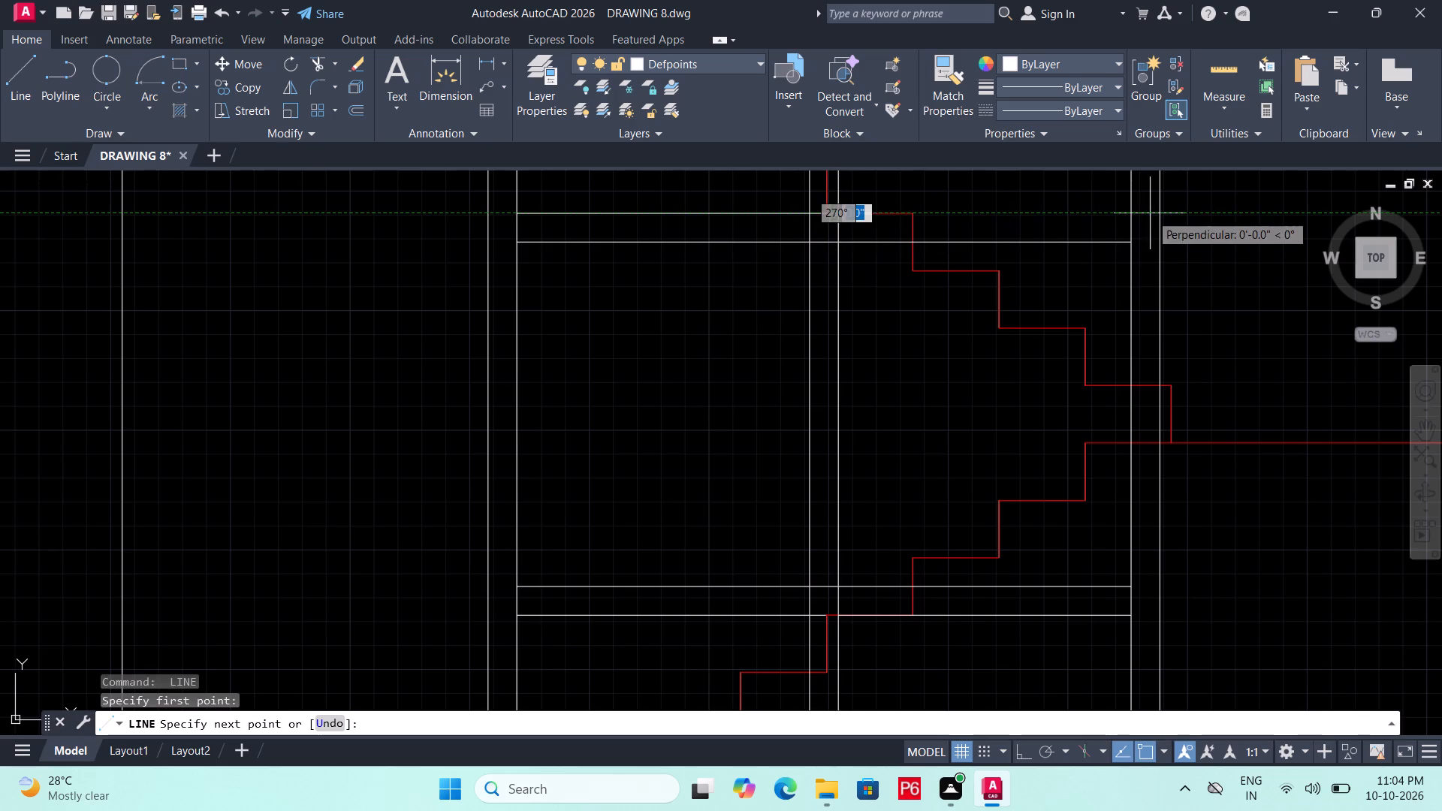
click(1124, 213)
key(space)
key(space)
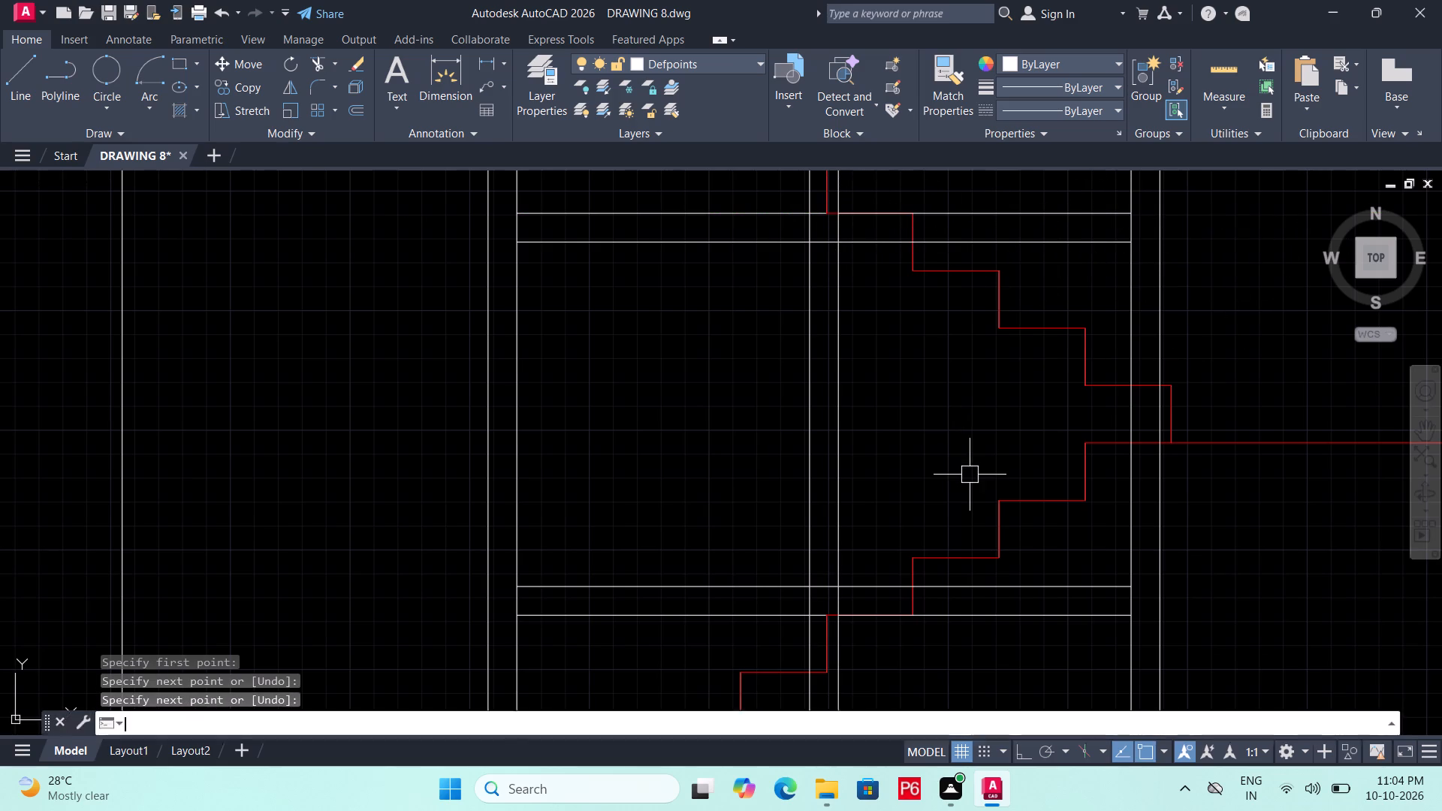
Save the drawing.
middle_drag(970, 460, 979, 180)
scroll(970, 402, down, 1)
middle_drag(946, 347, 958, 572)
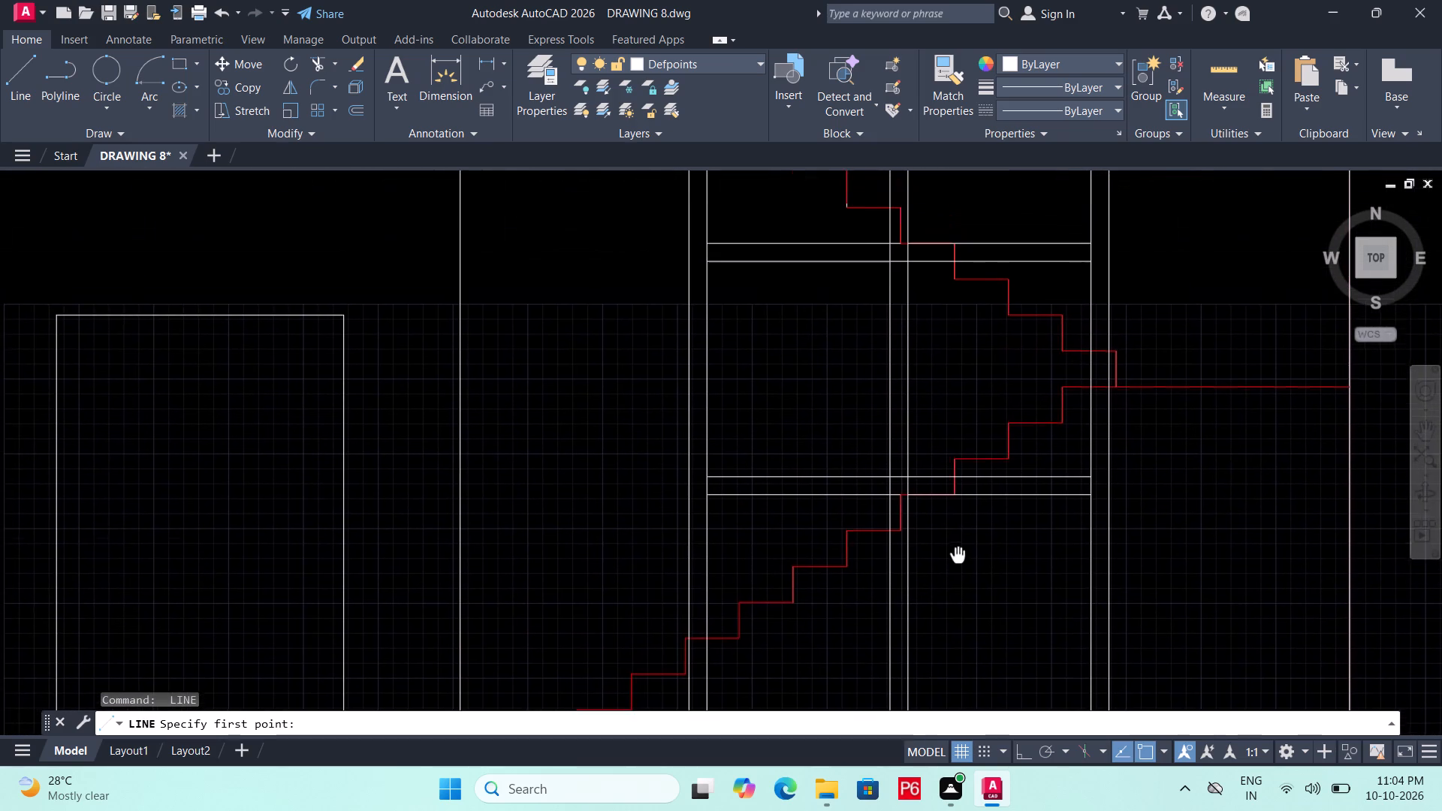
middle_drag(958, 572, 958, 573)
key(ctrl+s)
key(ctrl+s)
Trim away the line segments inside the crossing of the third horizontal division and the central vertical division.
middle_drag(952, 508, 976, 607)
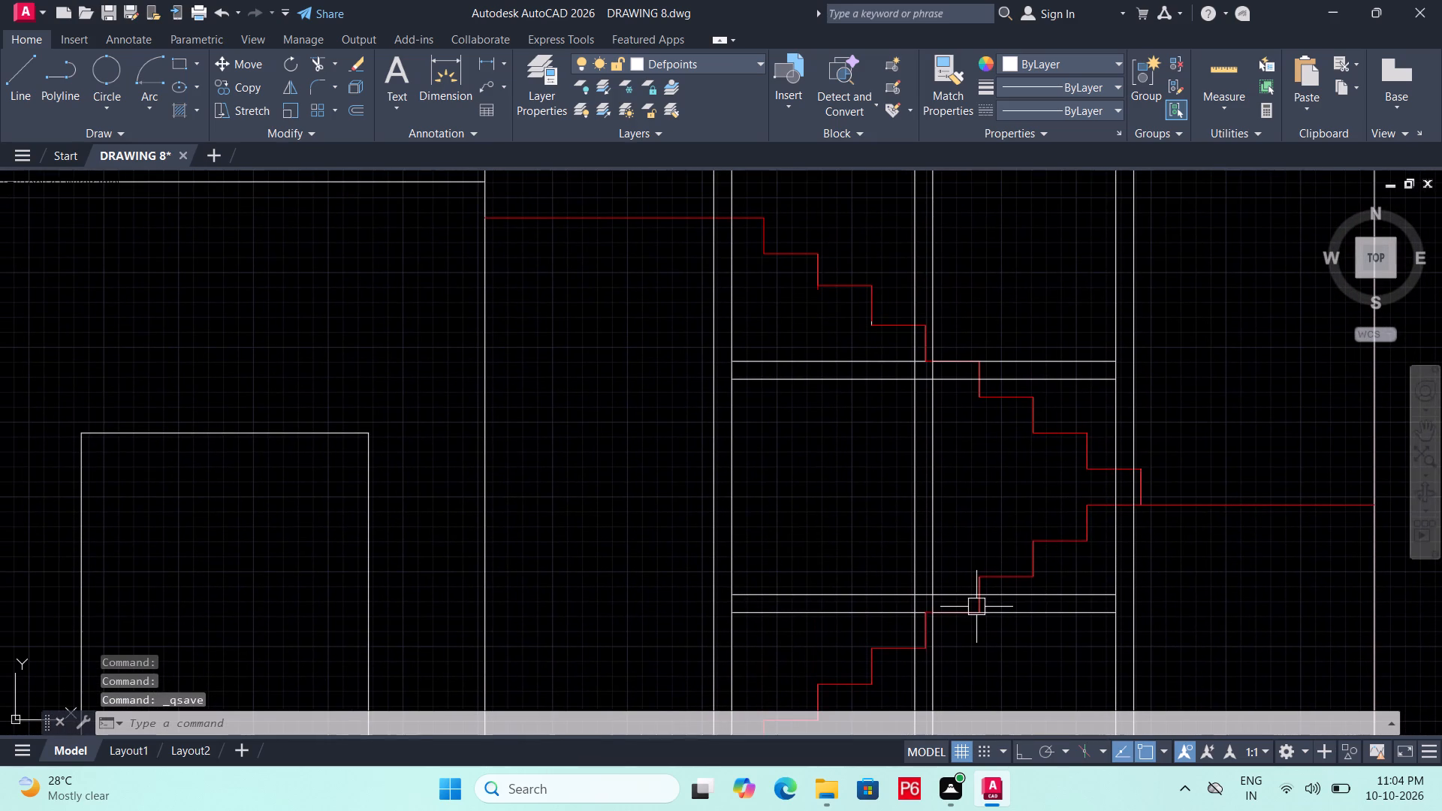
text(TR)
key(space)
key(space)
scroll(945, 620, up, 3)
middle_drag(901, 582, 901, 580)
scroll(902, 577, up, 1)
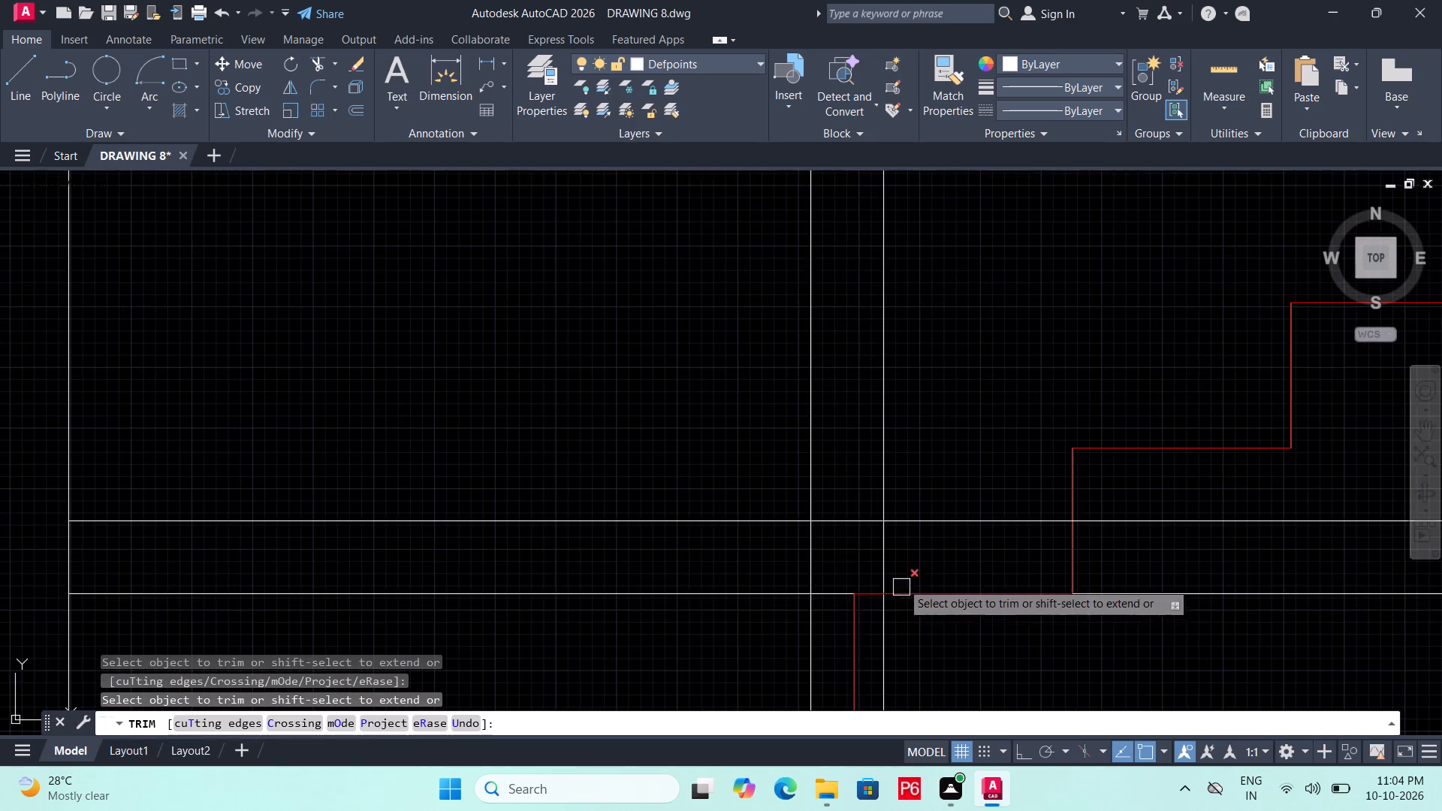
middle_drag(901, 580, 928, 537)
click(889, 493)
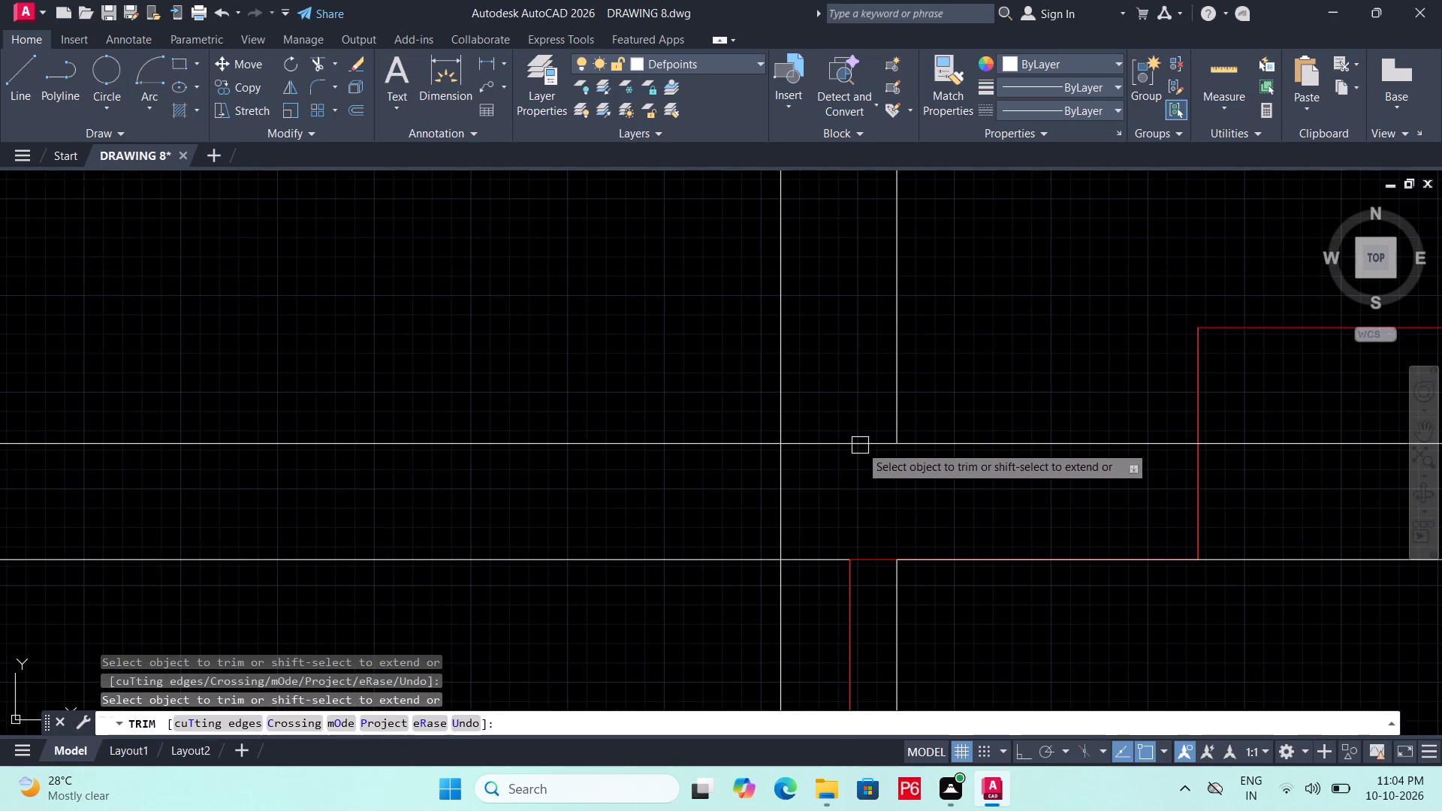
click(860, 445)
click(785, 487)
drag(828, 574, 828, 565)
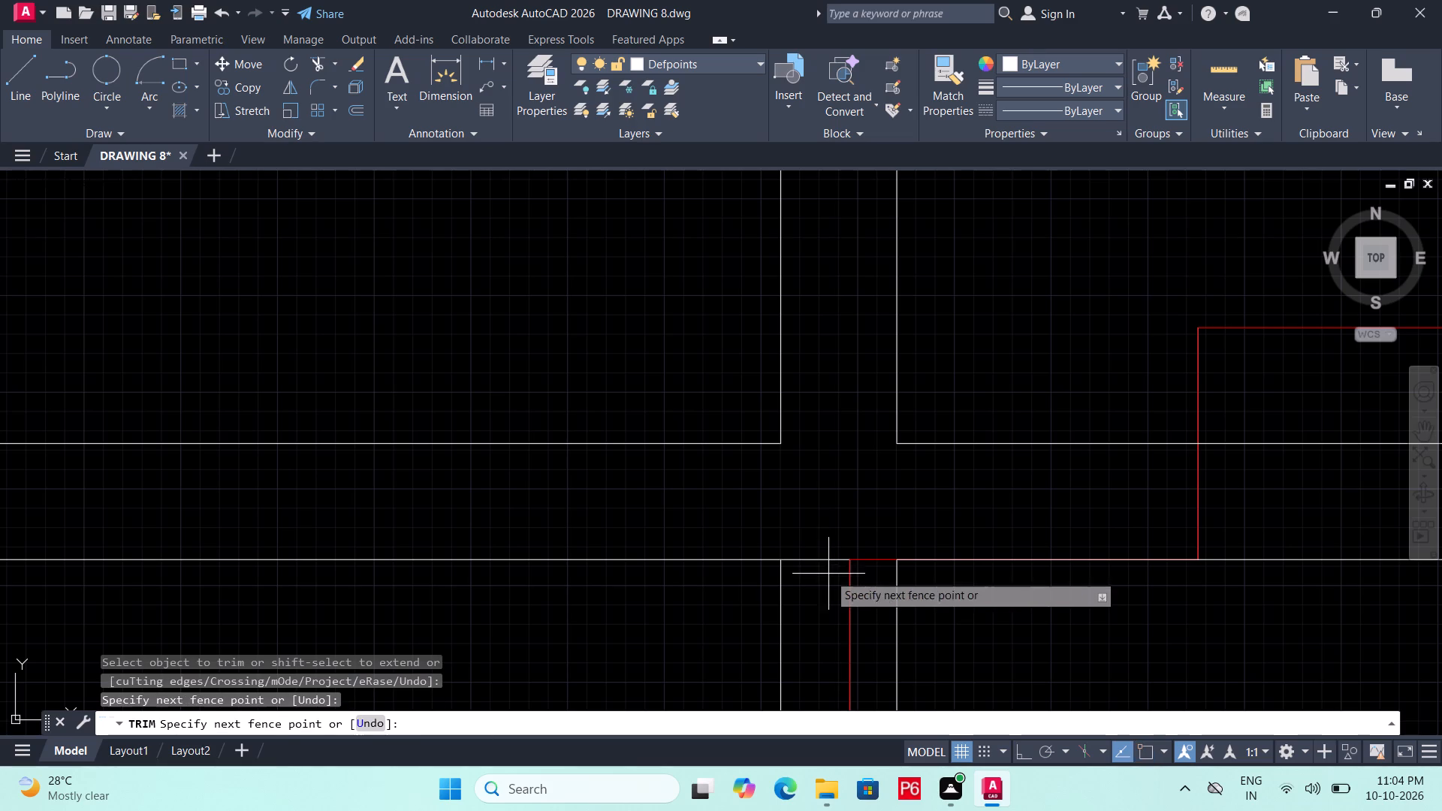
click(829, 559)
scroll(871, 565, up, 2)
double_click(878, 560)
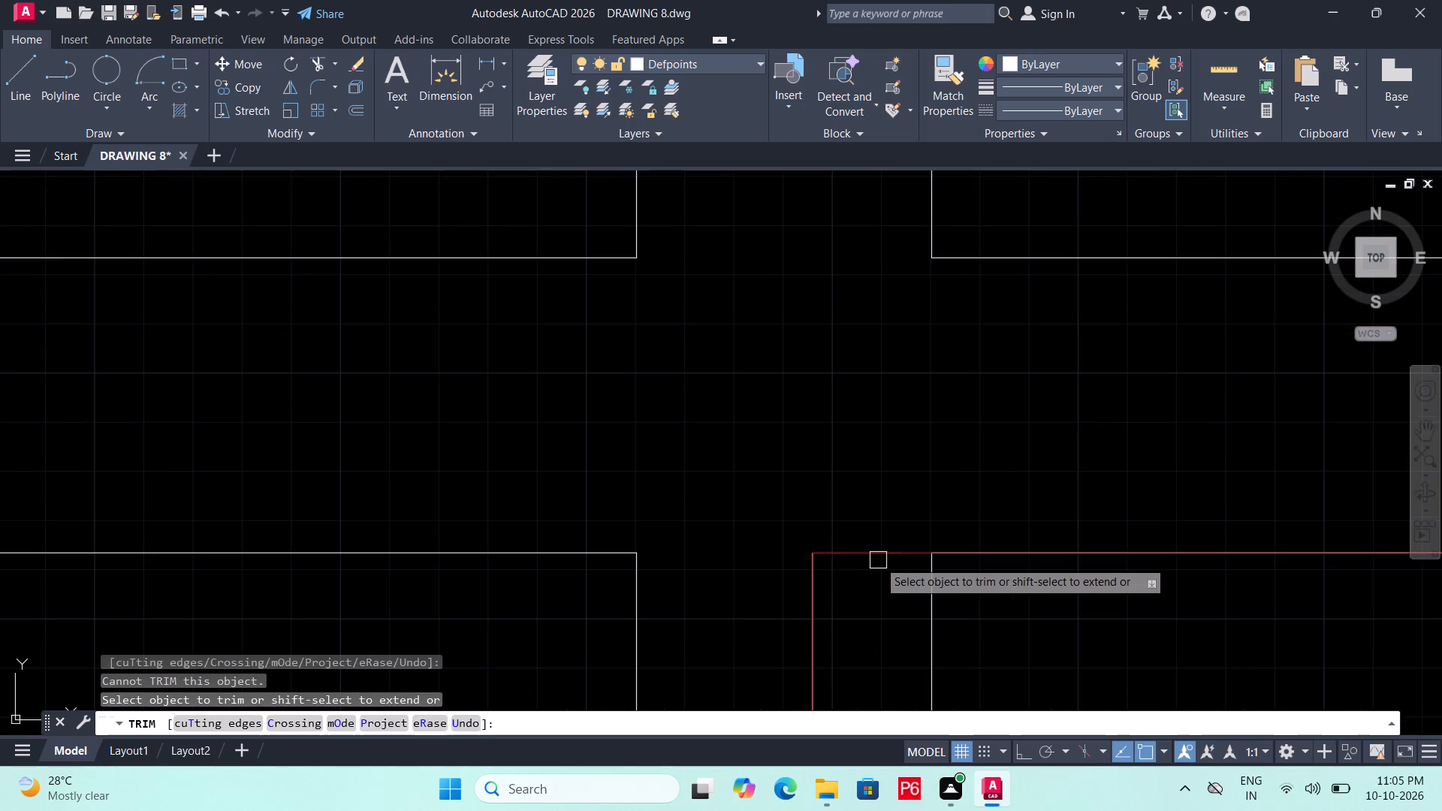
Trim away the line segments inside the crossing of the second horizontal division and the central vertical division.
scroll(882, 540, down, 5)
scroll(894, 478, down, 1)
middle_drag(894, 478, 899, 499)
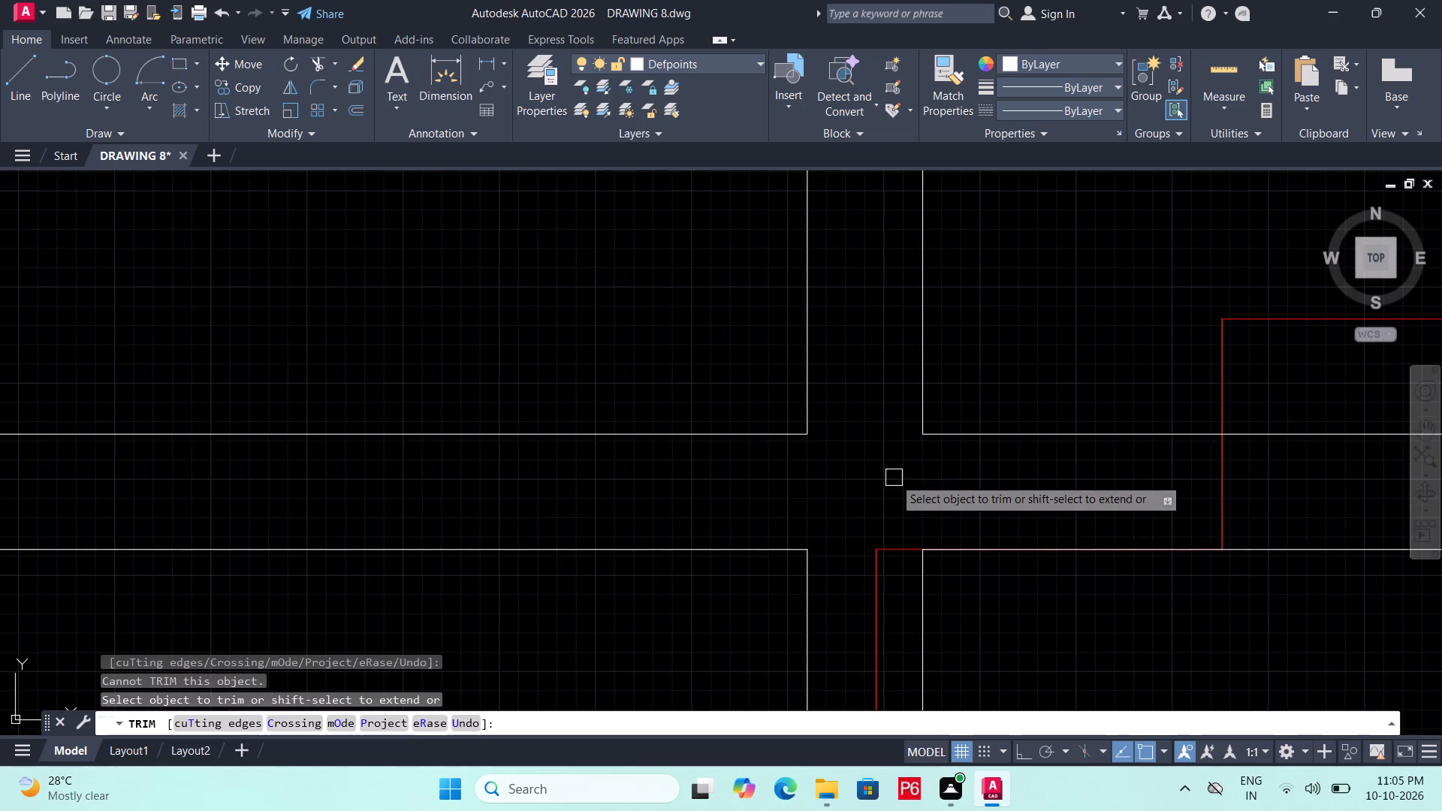
middle_drag(899, 499, 941, 699)
middle_drag(885, 532, 902, 793)
scroll(885, 541, down, 1)
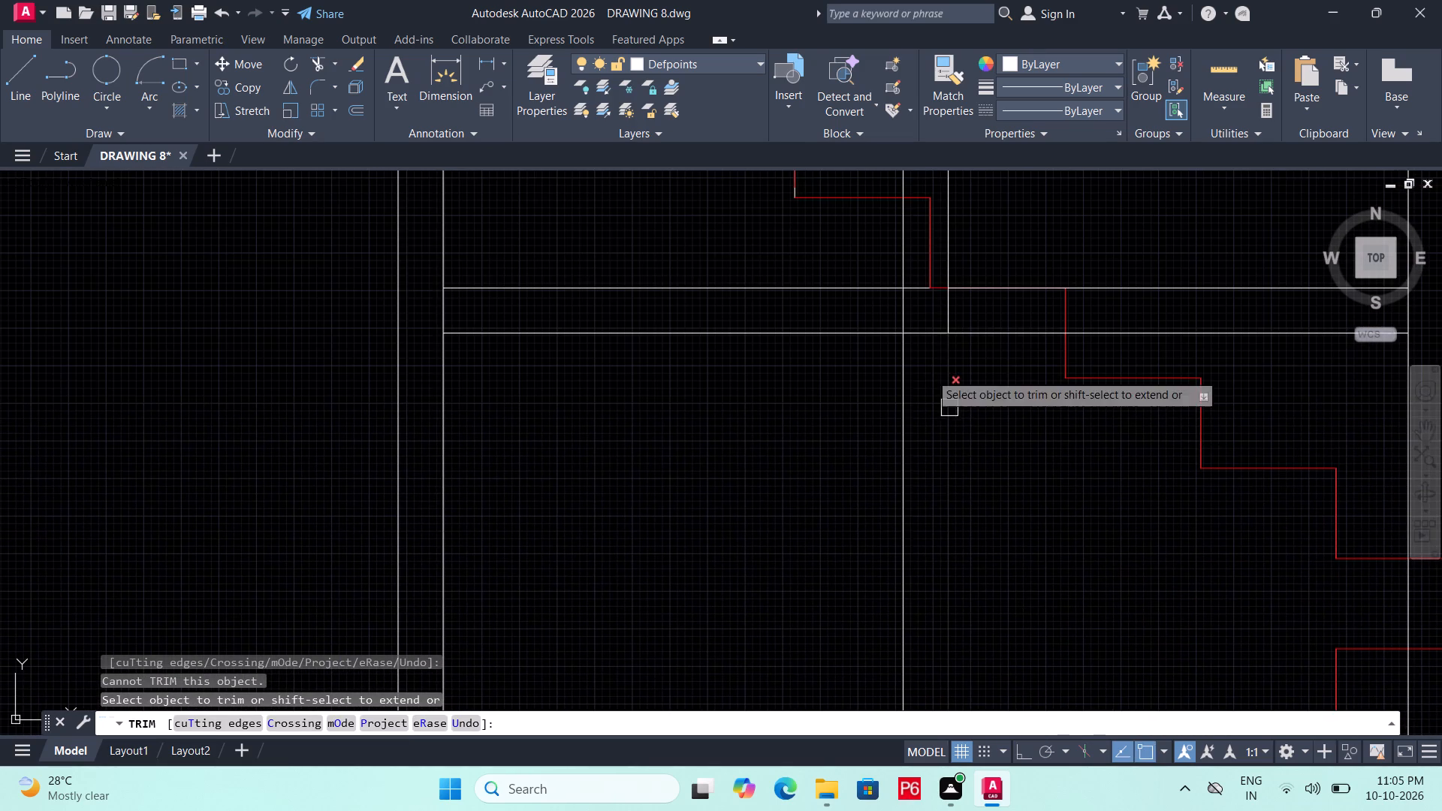
scroll(938, 327, up, 2)
click(932, 336)
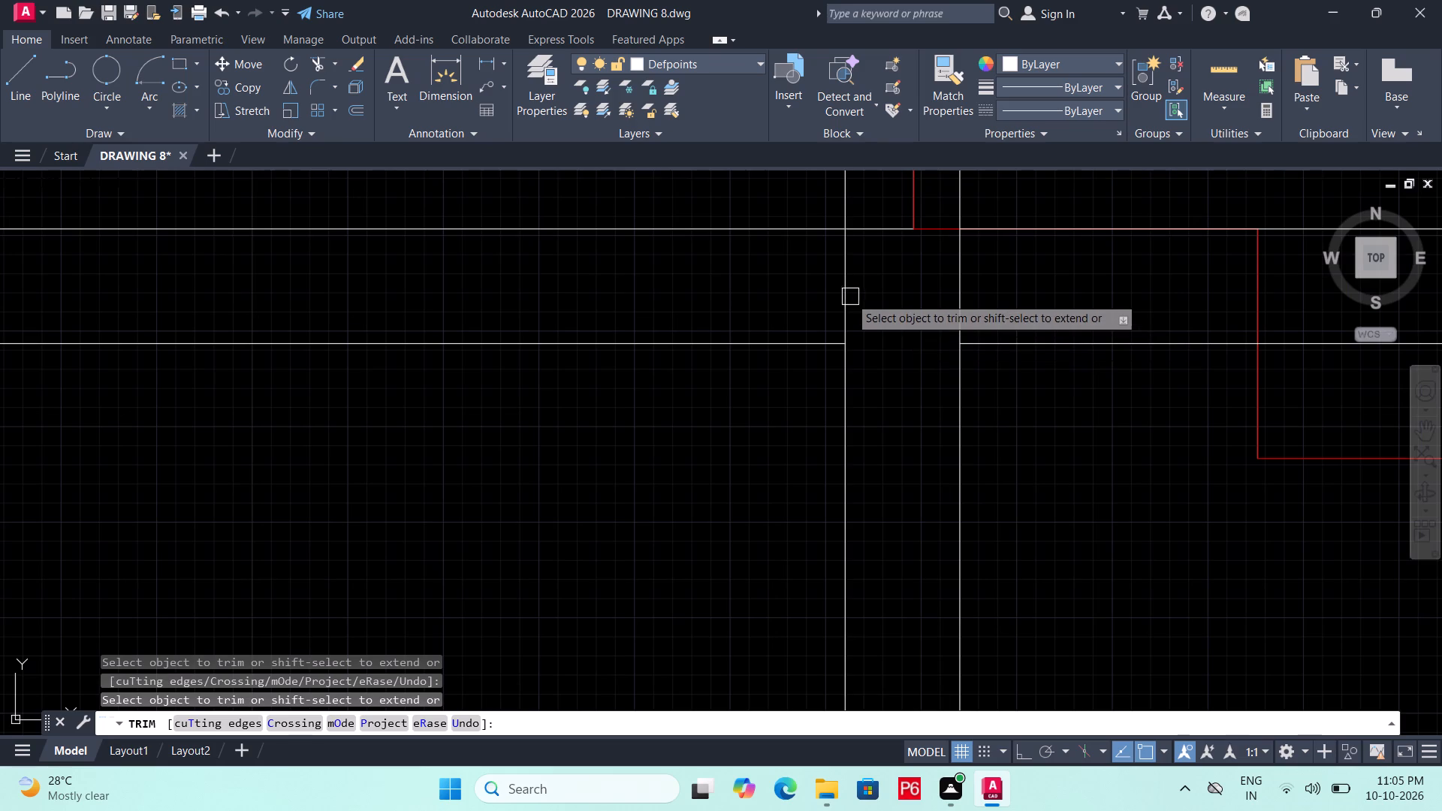
click(849, 297)
click(876, 225)
click(933, 230)
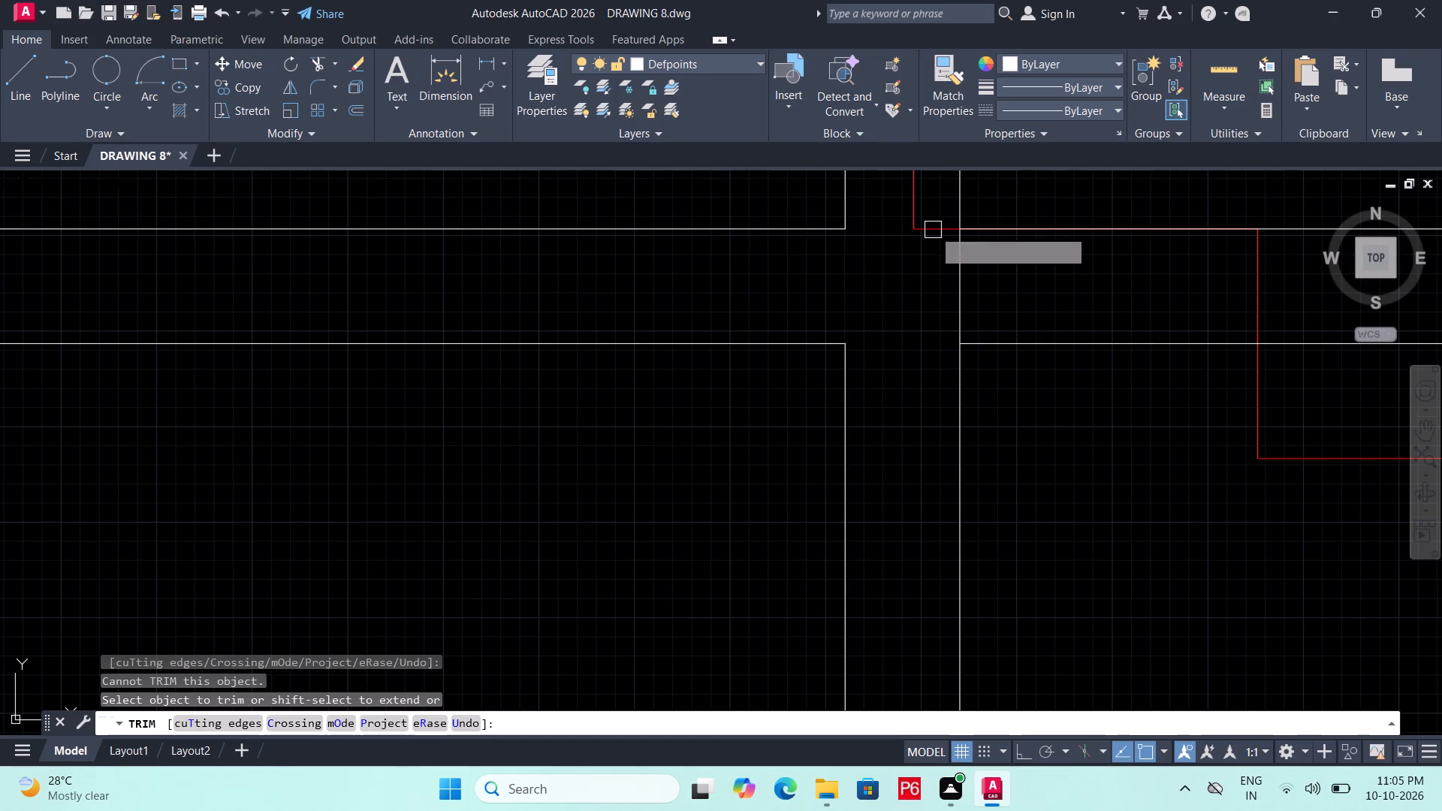
click(961, 273)
Trim away the line segments inside the crossing of the first horizontal division and the central vertical division.
scroll(899, 306, down, 3)
middle_drag(899, 326, 899, 338)
scroll(897, 344, down, 3)
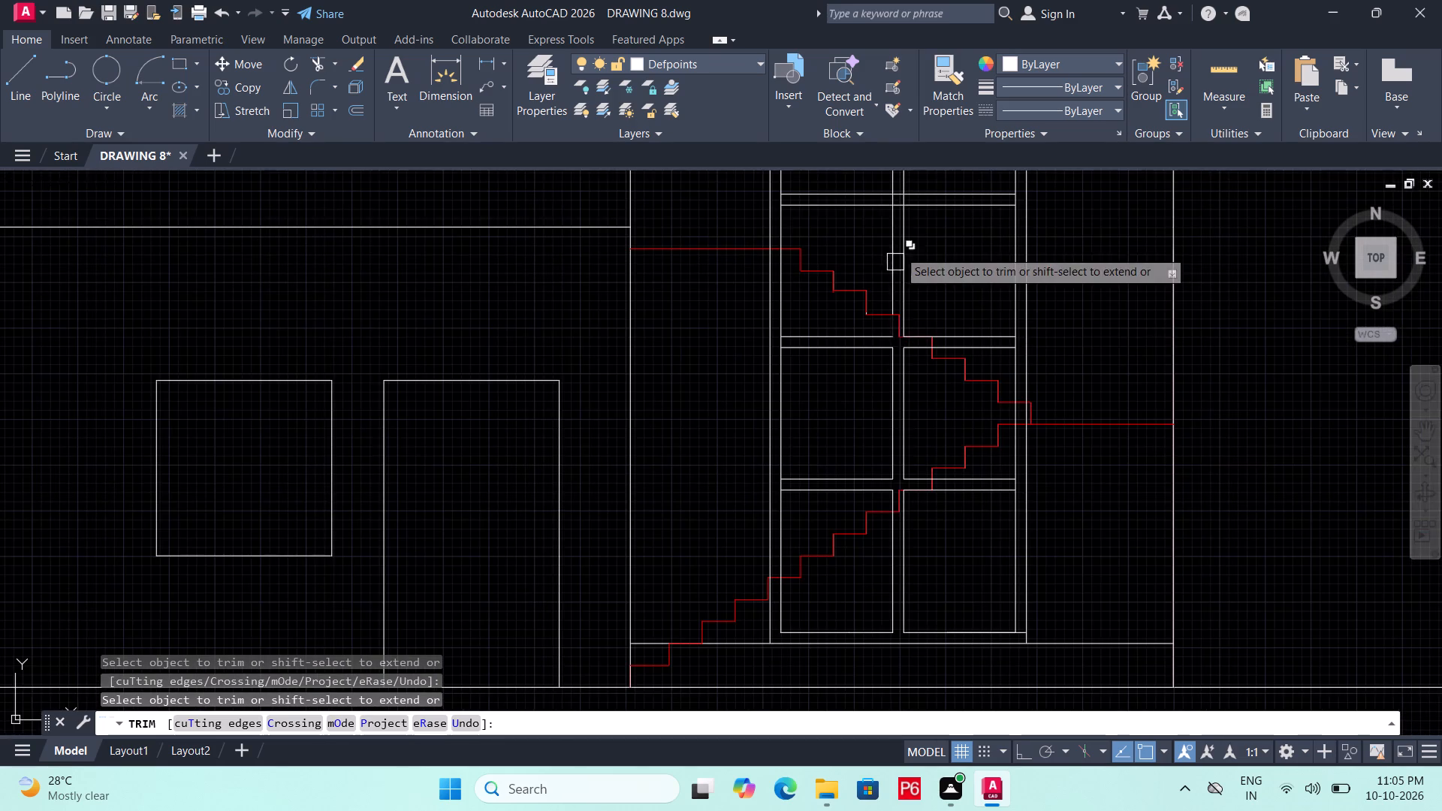
middle_drag(898, 250, 900, 374)
scroll(903, 324, up, 5)
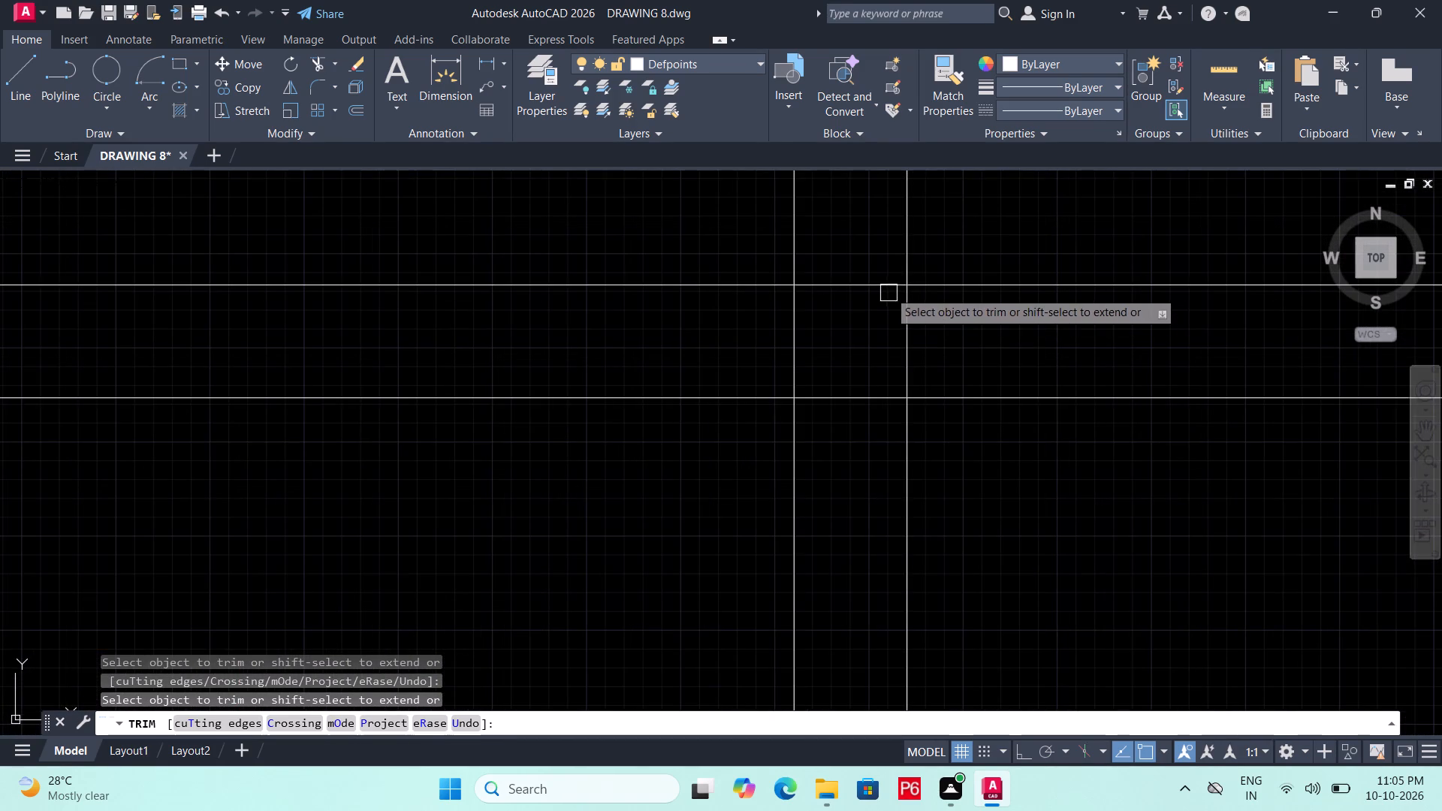
click(888, 291)
click(909, 325)
drag(793, 336, 798, 345)
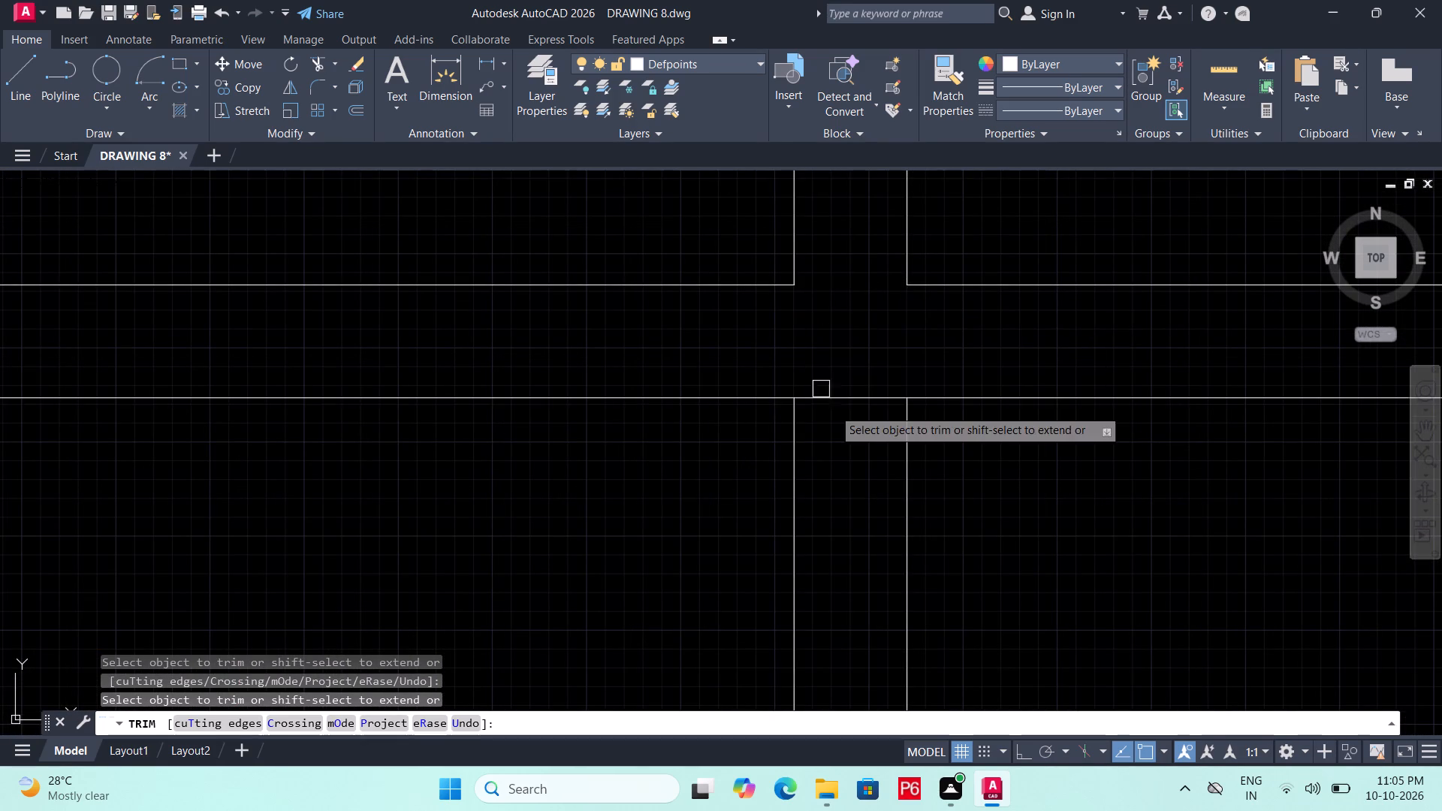
click(833, 409)
click(846, 366)
Trim the frame's inner edge lines between the first horizontal division's two lines at both ends of the division.
middle_drag(830, 335, 1163, 390)
scroll(830, 335, down, 3)
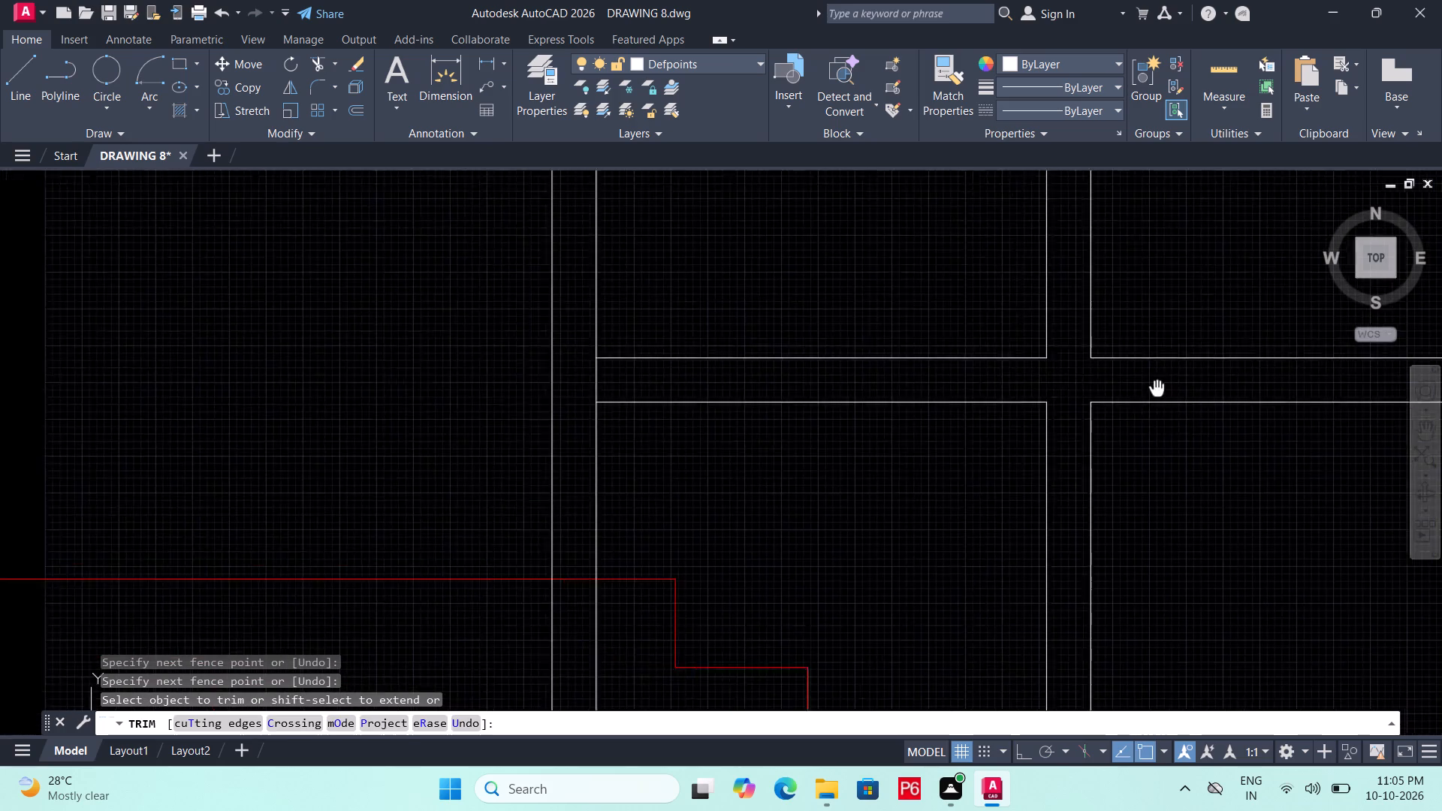
scroll(793, 400, up, 2)
click(849, 381)
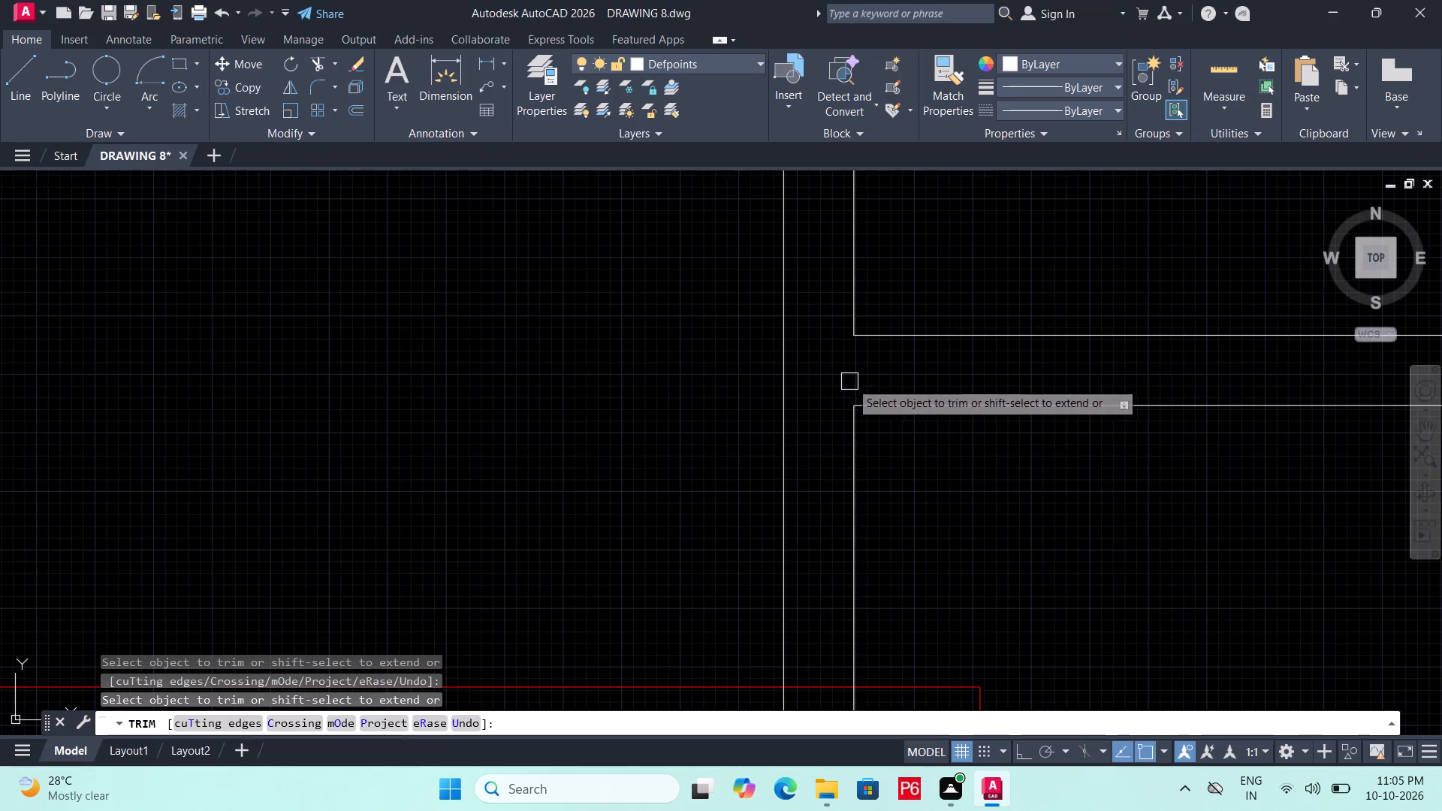
scroll(756, 432, down, 4)
scroll(951, 439, up, 4)
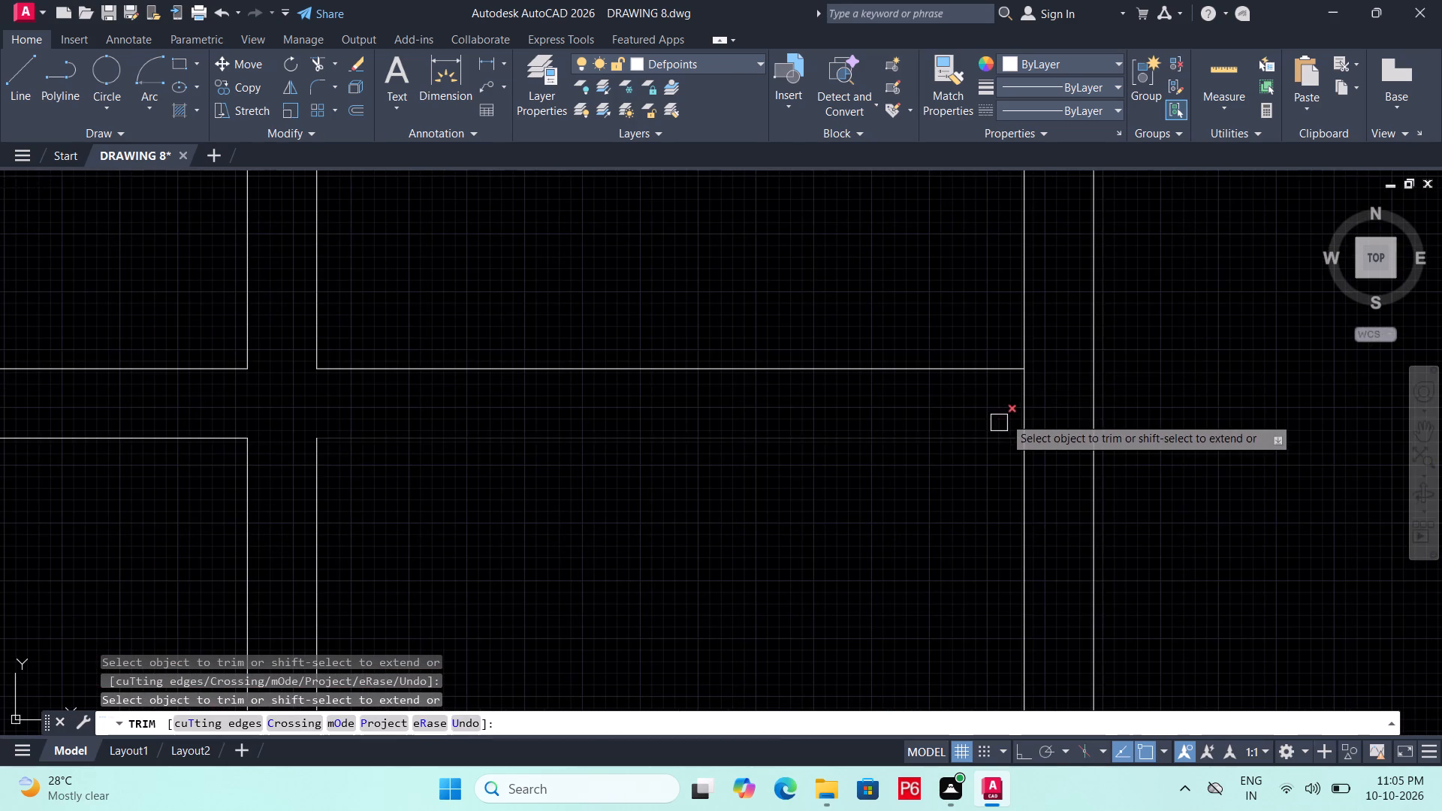
click(1019, 402)
Trim the frame's inner edge lines between the second horizontal division's two lines at both ends of the division.
scroll(895, 330, down, 3)
scroll(919, 589, up, 1)
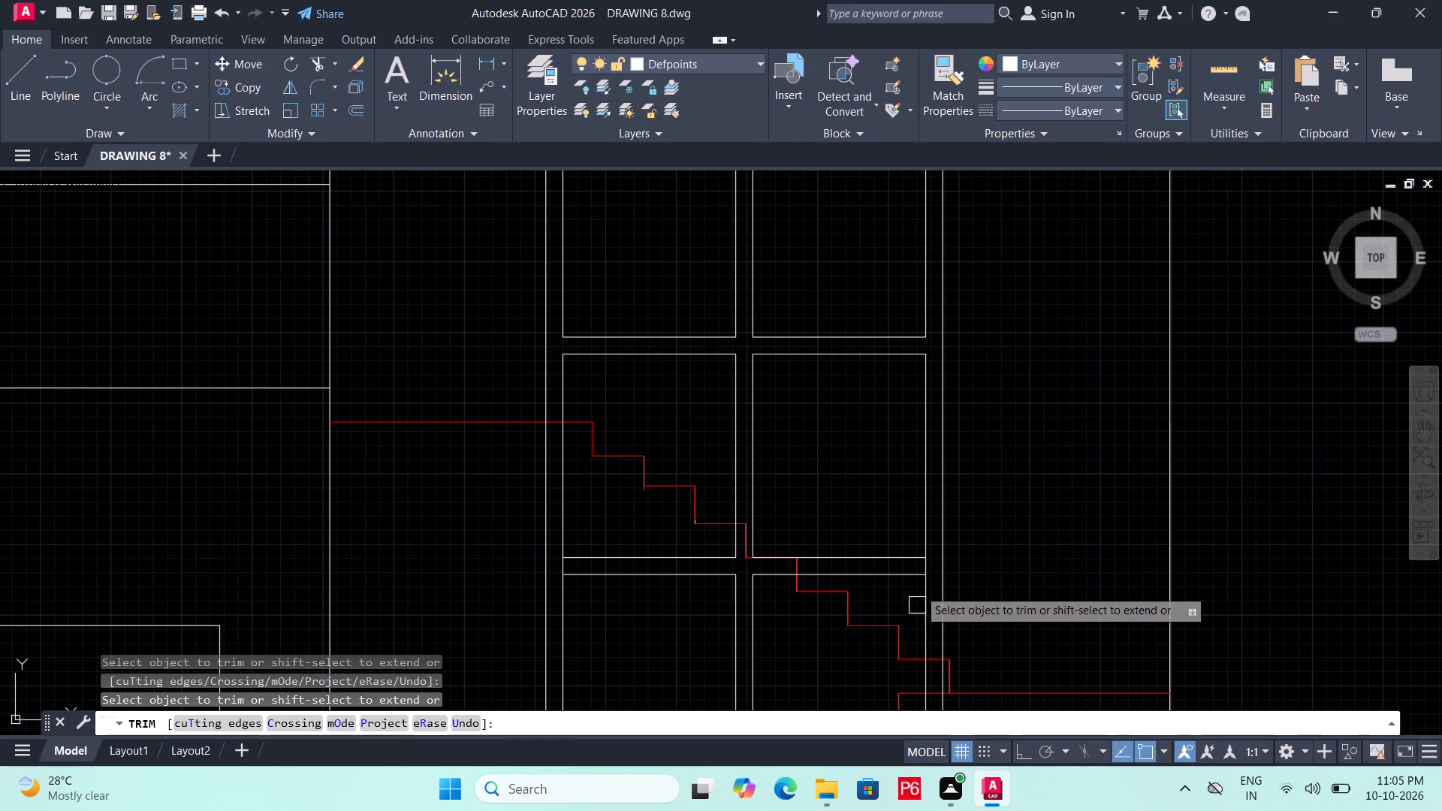
scroll(920, 583, up, 2)
click(933, 502)
middle_drag(670, 508, 1441, 442)
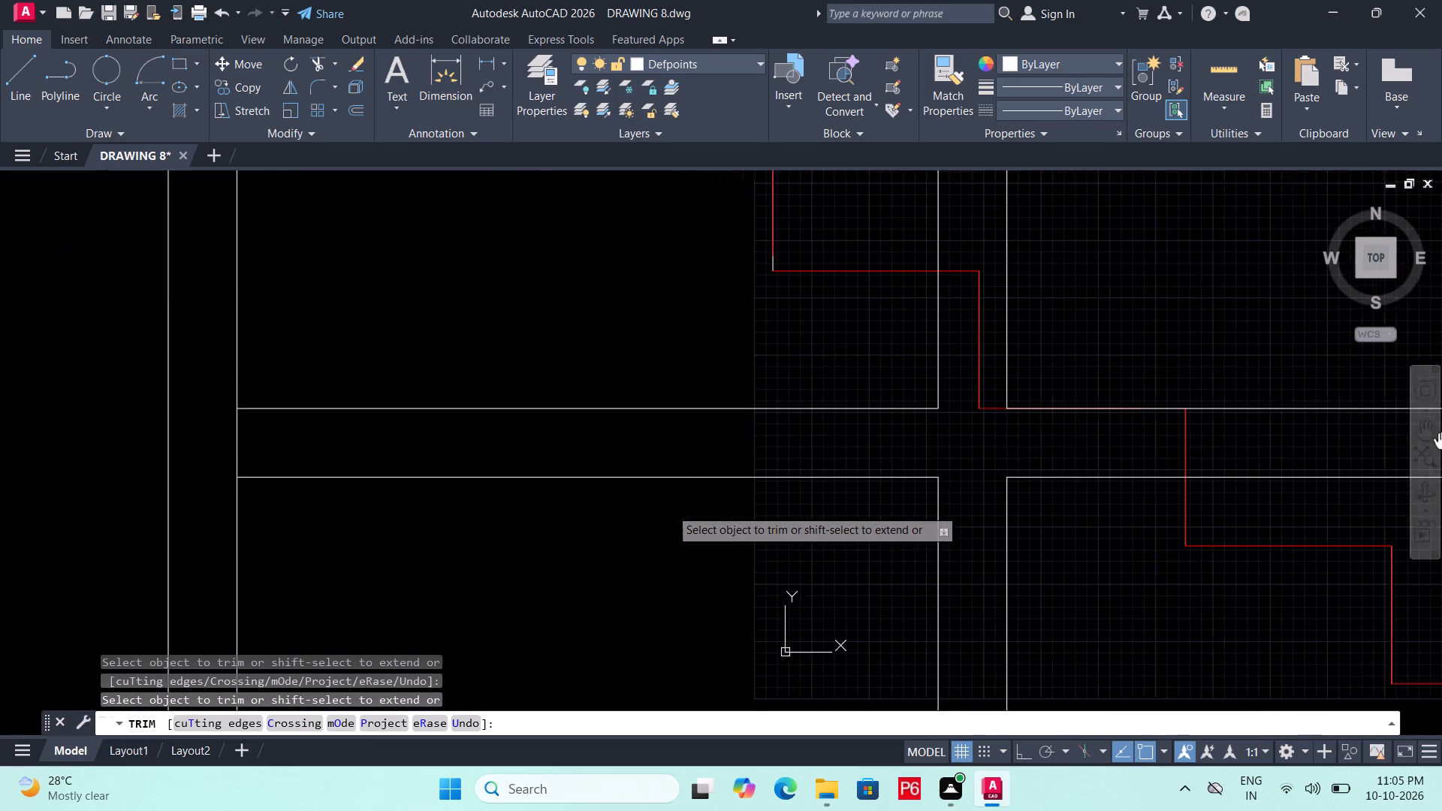
middle_drag(1441, 442, 1441, 443)
click(240, 452)
Trim the frame's inner edge lines between the third horizontal division's two lines at both ends of the division.
scroll(493, 388, down, 3)
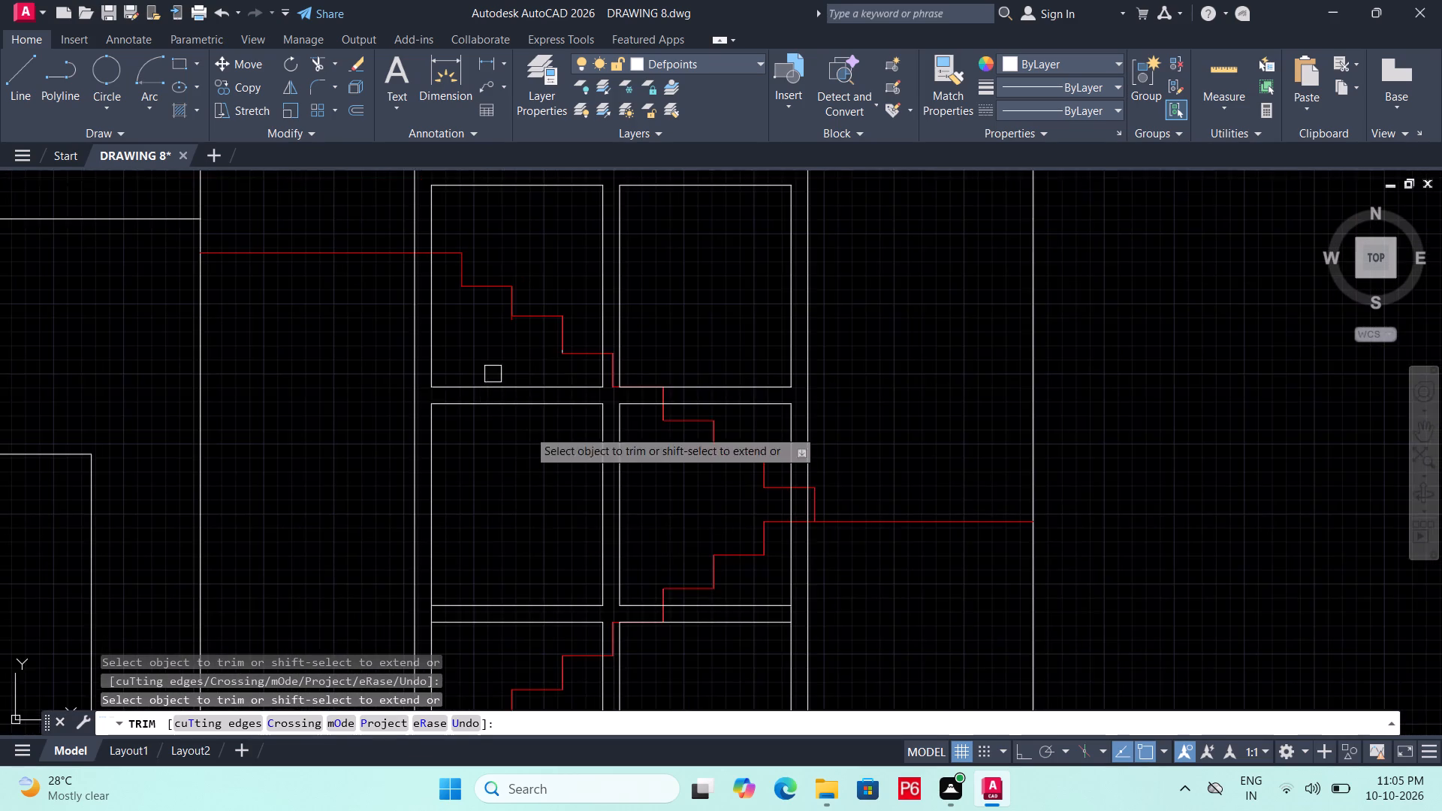
middle_drag(578, 513, 635, 324)
middle_drag(639, 505, 656, 370)
scroll(520, 299, up, 3)
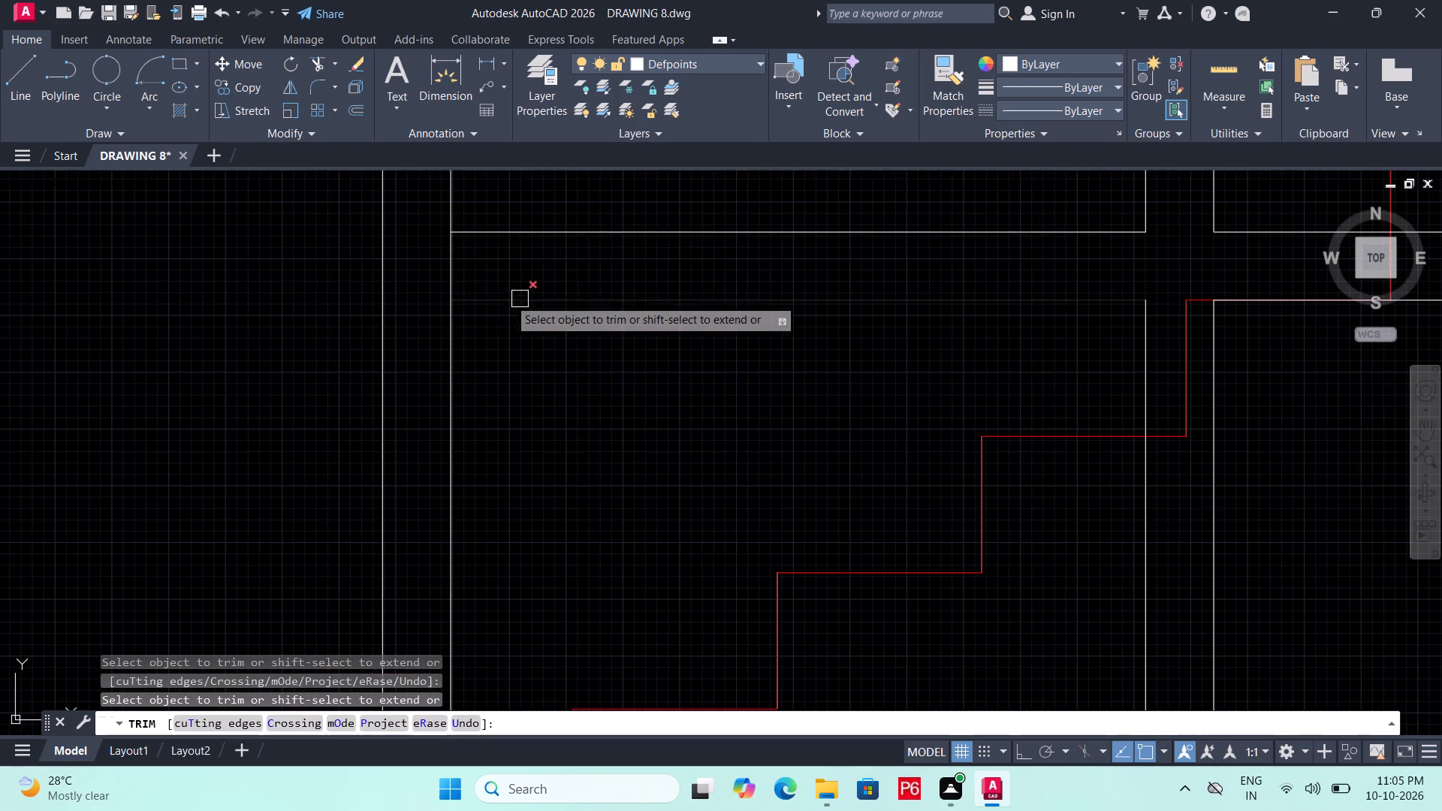
click(448, 257)
middle_drag(733, 341, 730, 341)
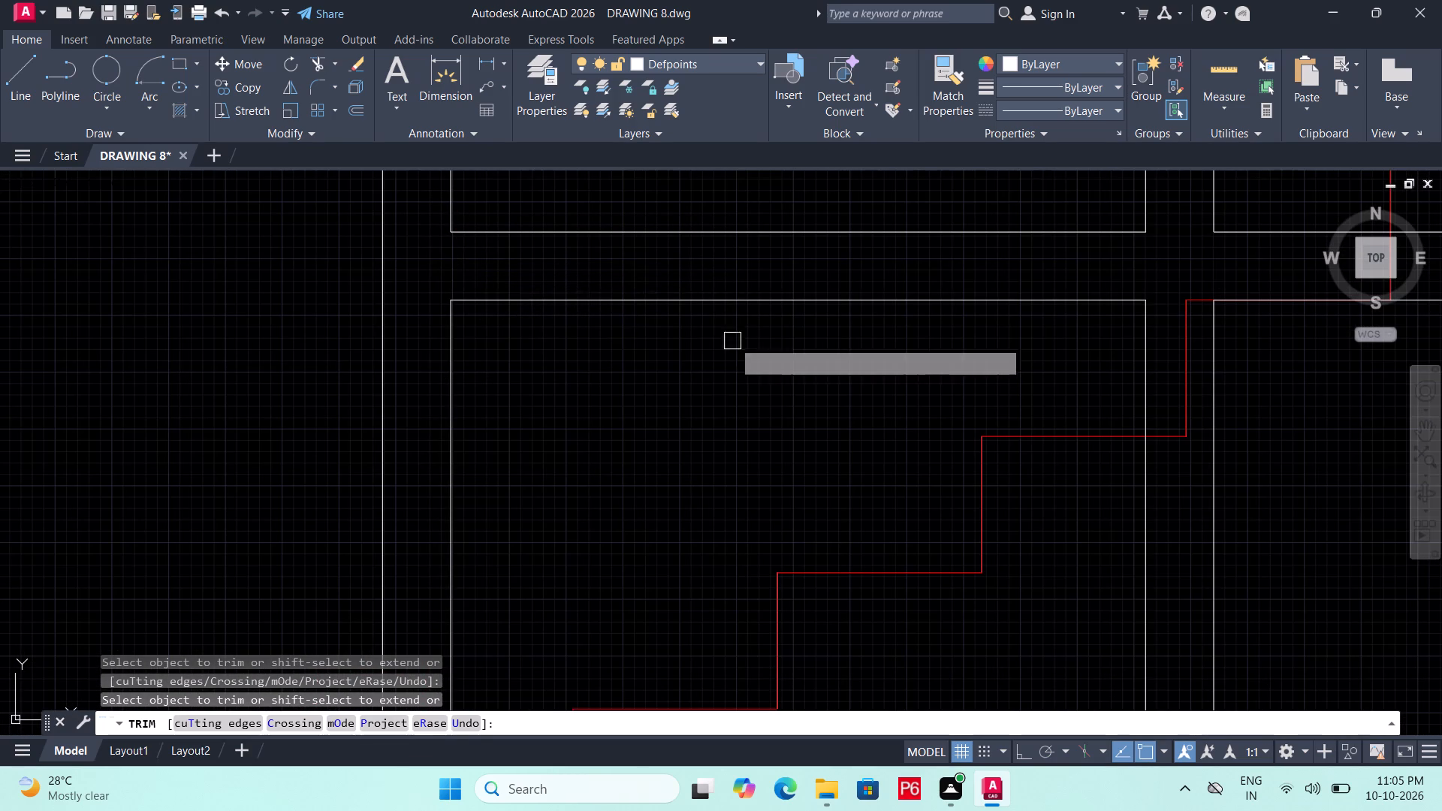
middle_drag(730, 341, 254, 407)
middle_drag(1085, 375, 807, 404)
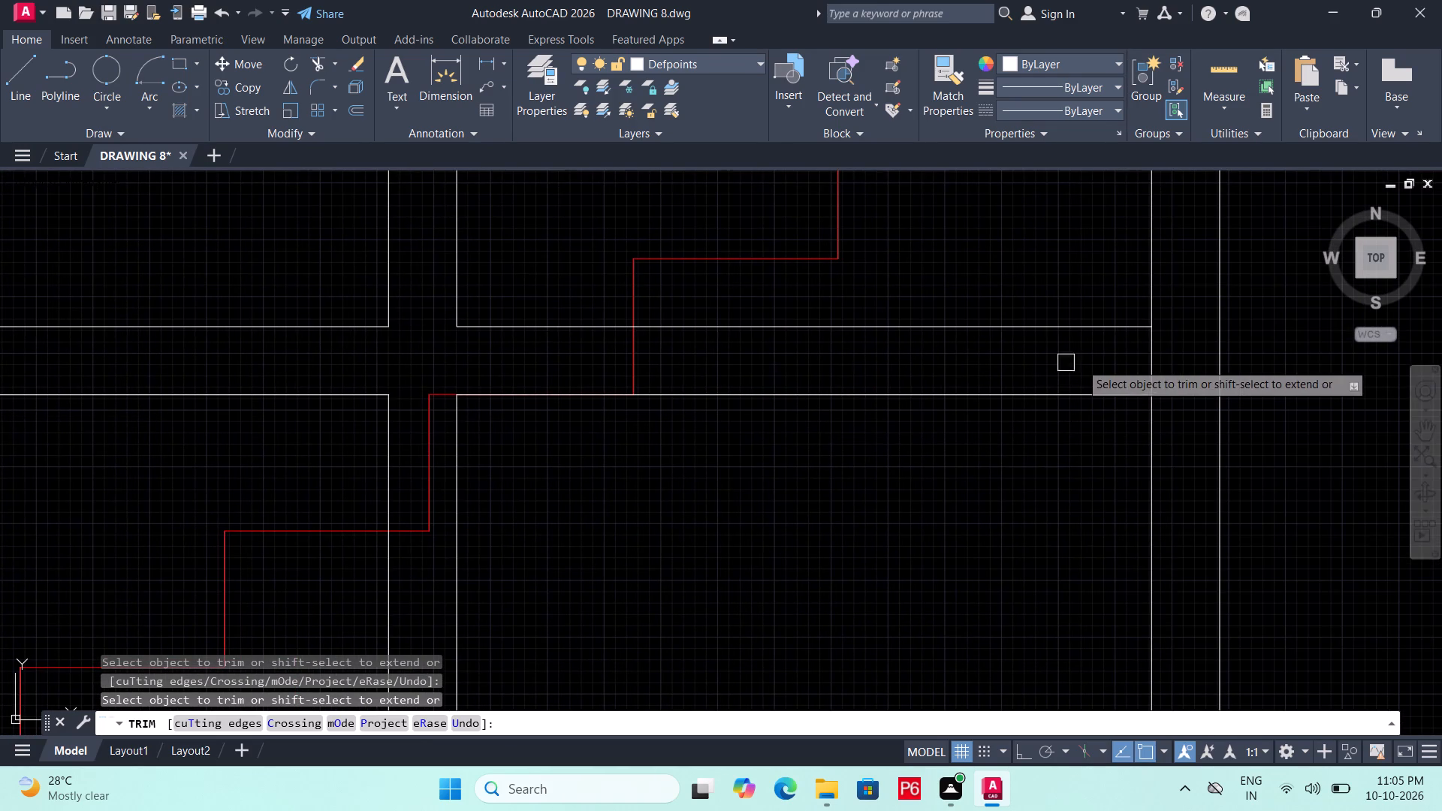
click(1150, 354)
Trim the leftover line stub crossing the frame at the lower right corner of the opening.
scroll(1005, 370, down, 3)
middle_drag(1009, 318, 1067, 211)
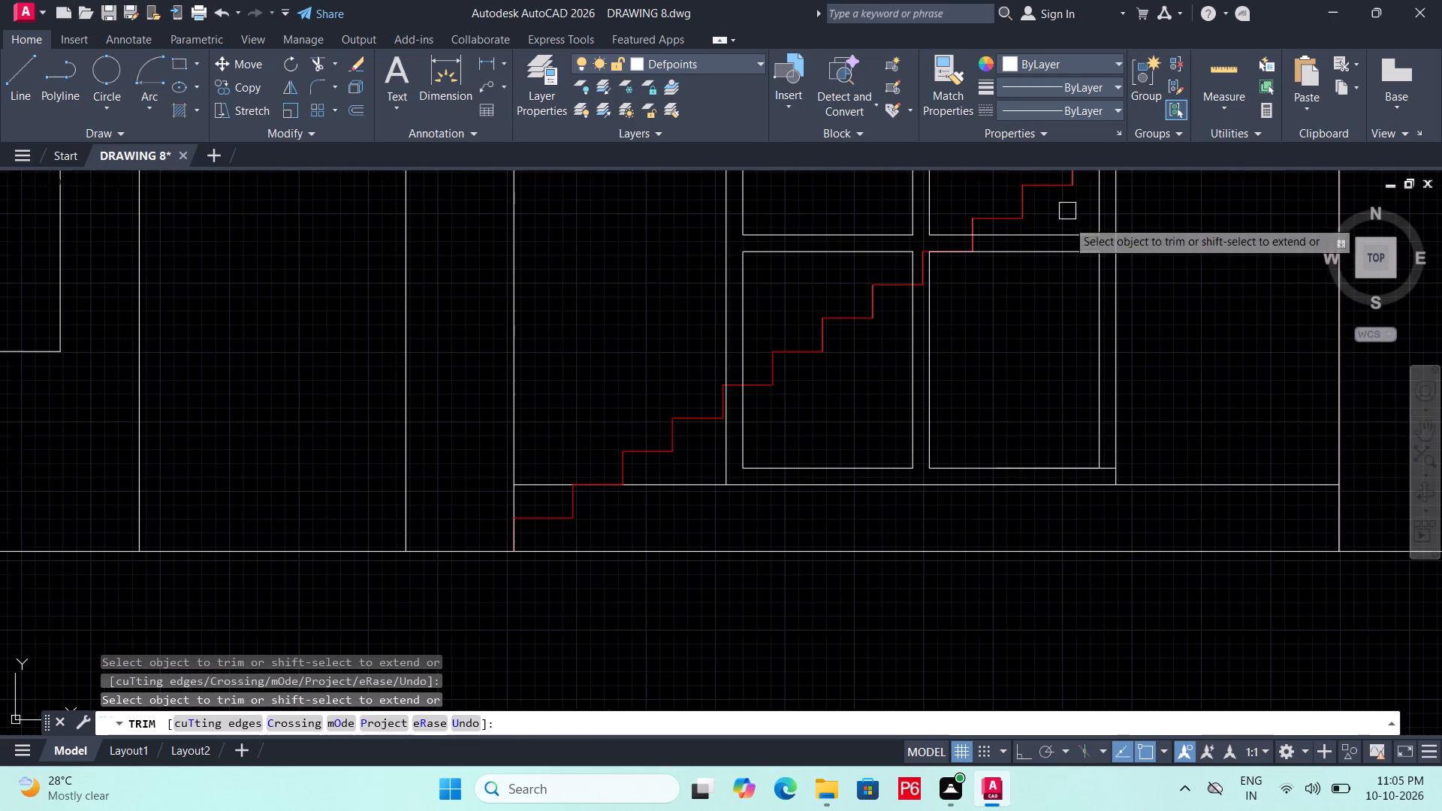
scroll(1075, 470, up, 3)
click(1191, 468)
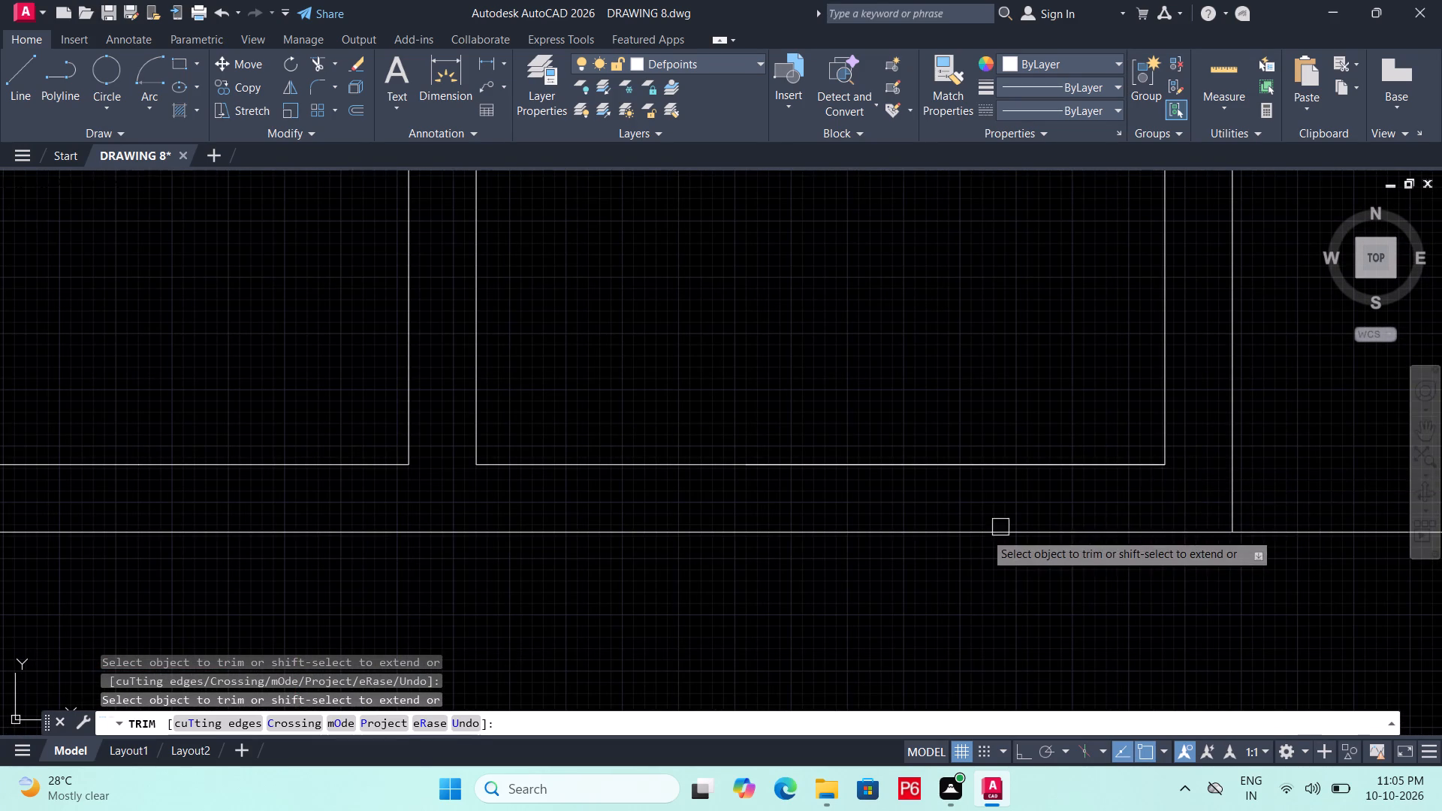
Save the drawing.
scroll(985, 532, down, 2)
key(ctrl+s)
key(ctrl+s)
key(ctrl+s)
key(ctrl+s)
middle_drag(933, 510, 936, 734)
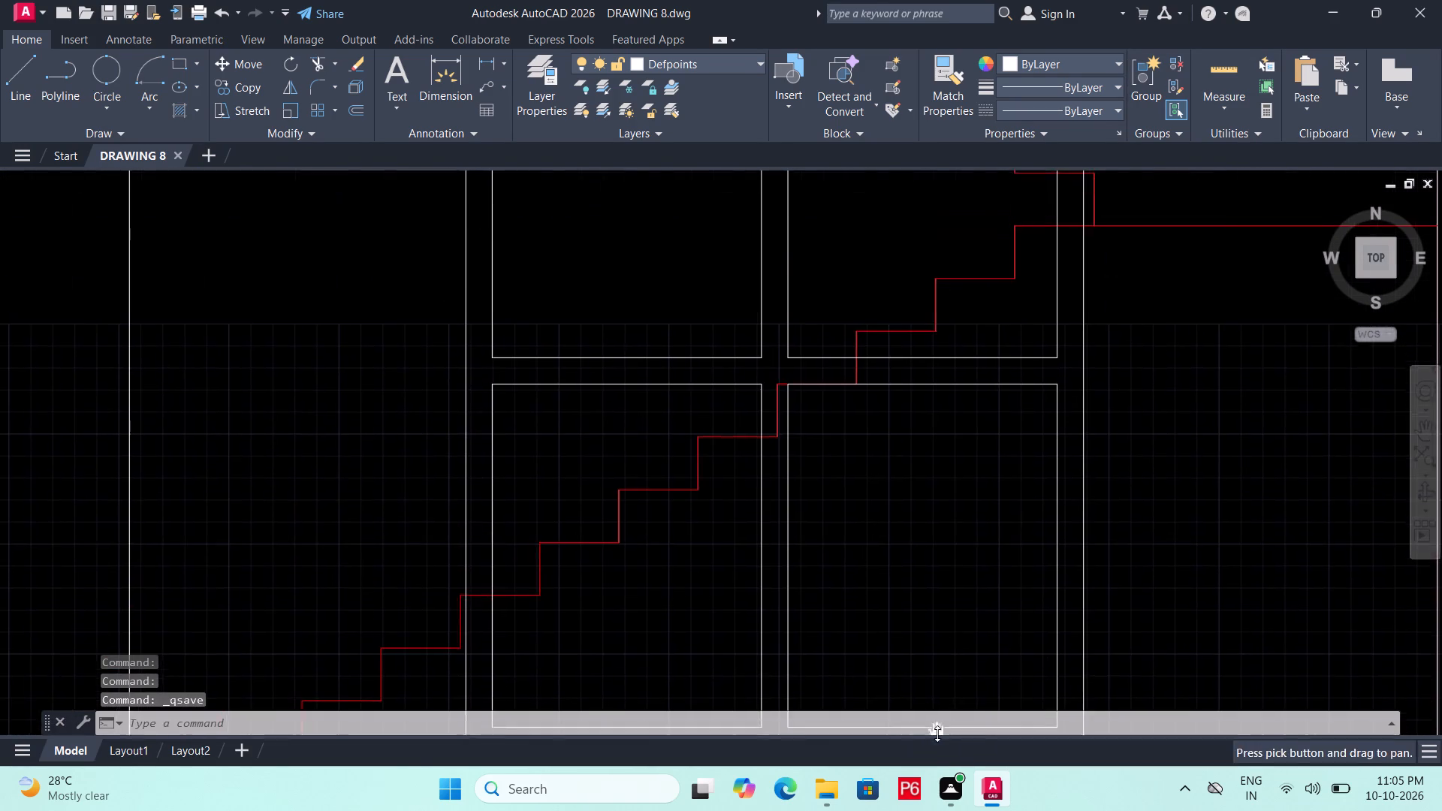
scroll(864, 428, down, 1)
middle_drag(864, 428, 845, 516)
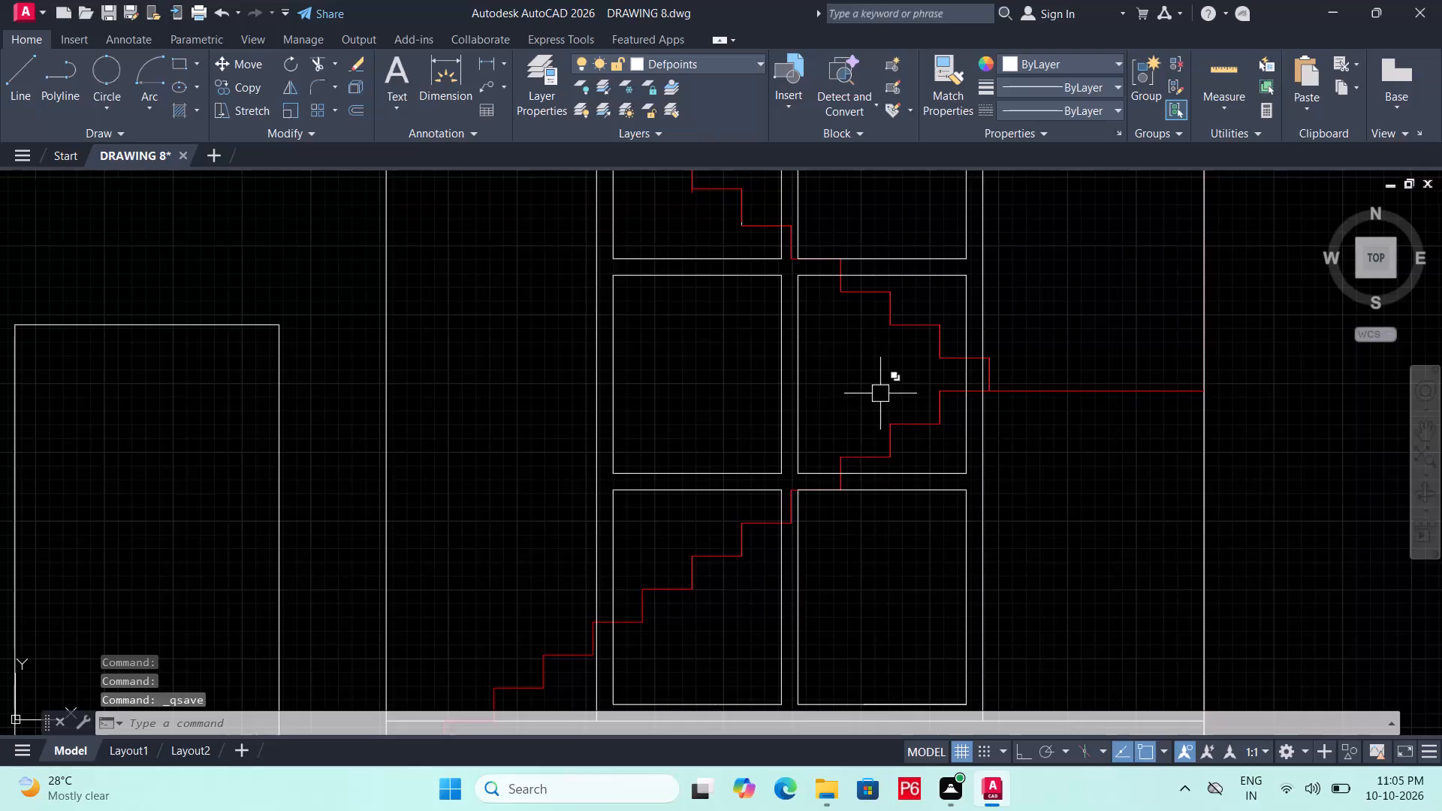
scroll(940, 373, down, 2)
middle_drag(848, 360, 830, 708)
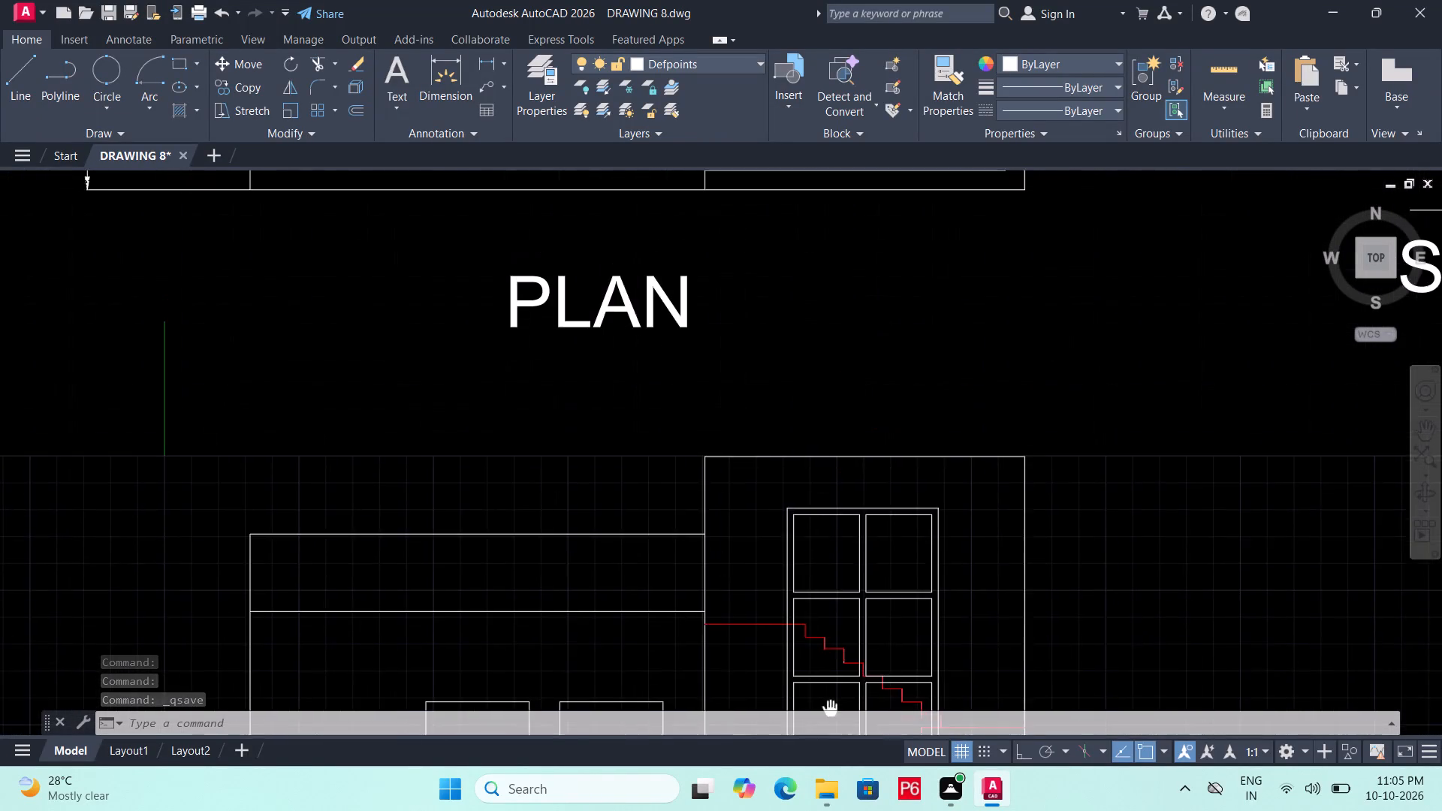
Save the drawing.
middle_drag(830, 708, 846, 474)
key(ctrl+s)
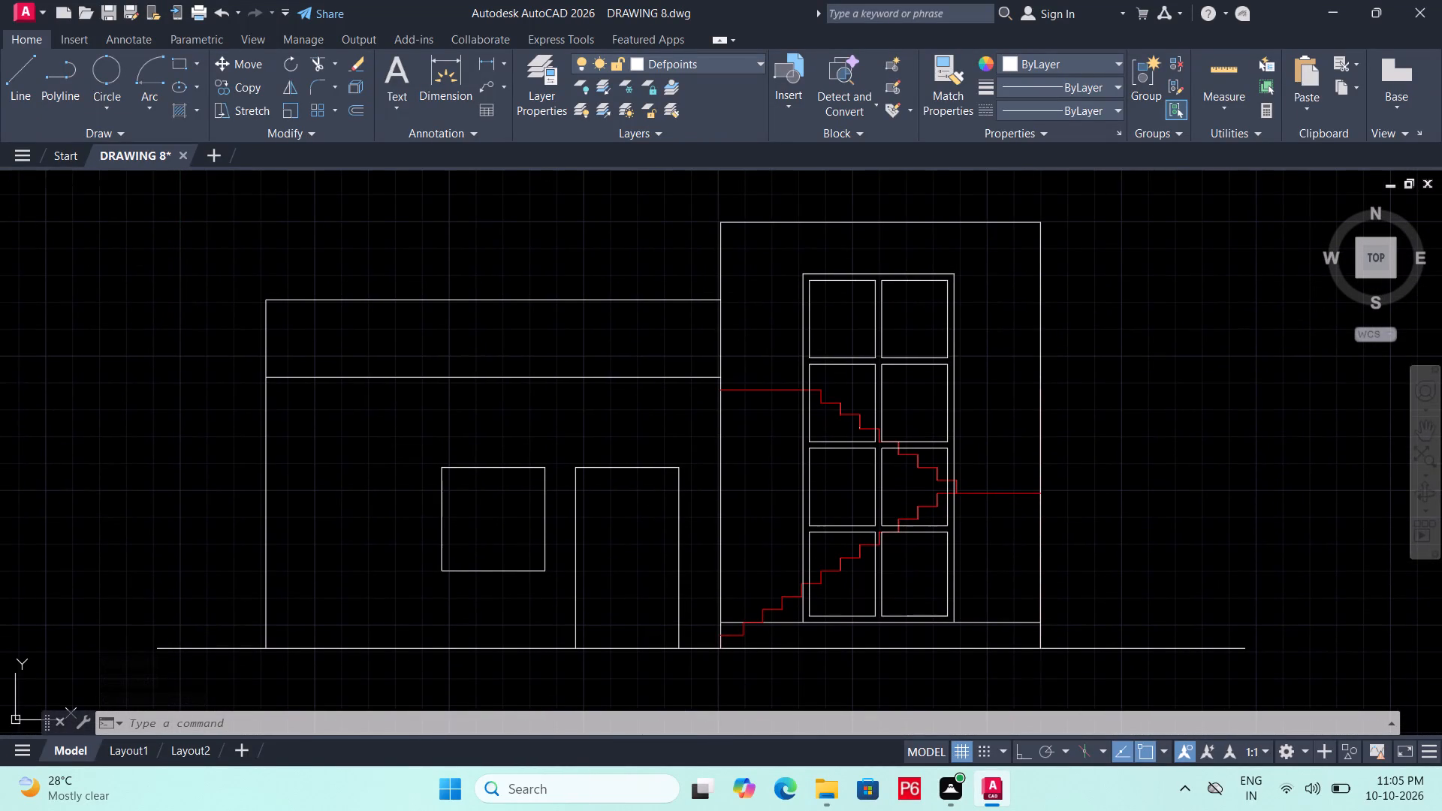
key(ctrl+s)
Explode the red stair polyline in the stair tower into separate lines.
scroll(937, 519, up, 2)
click(926, 487)
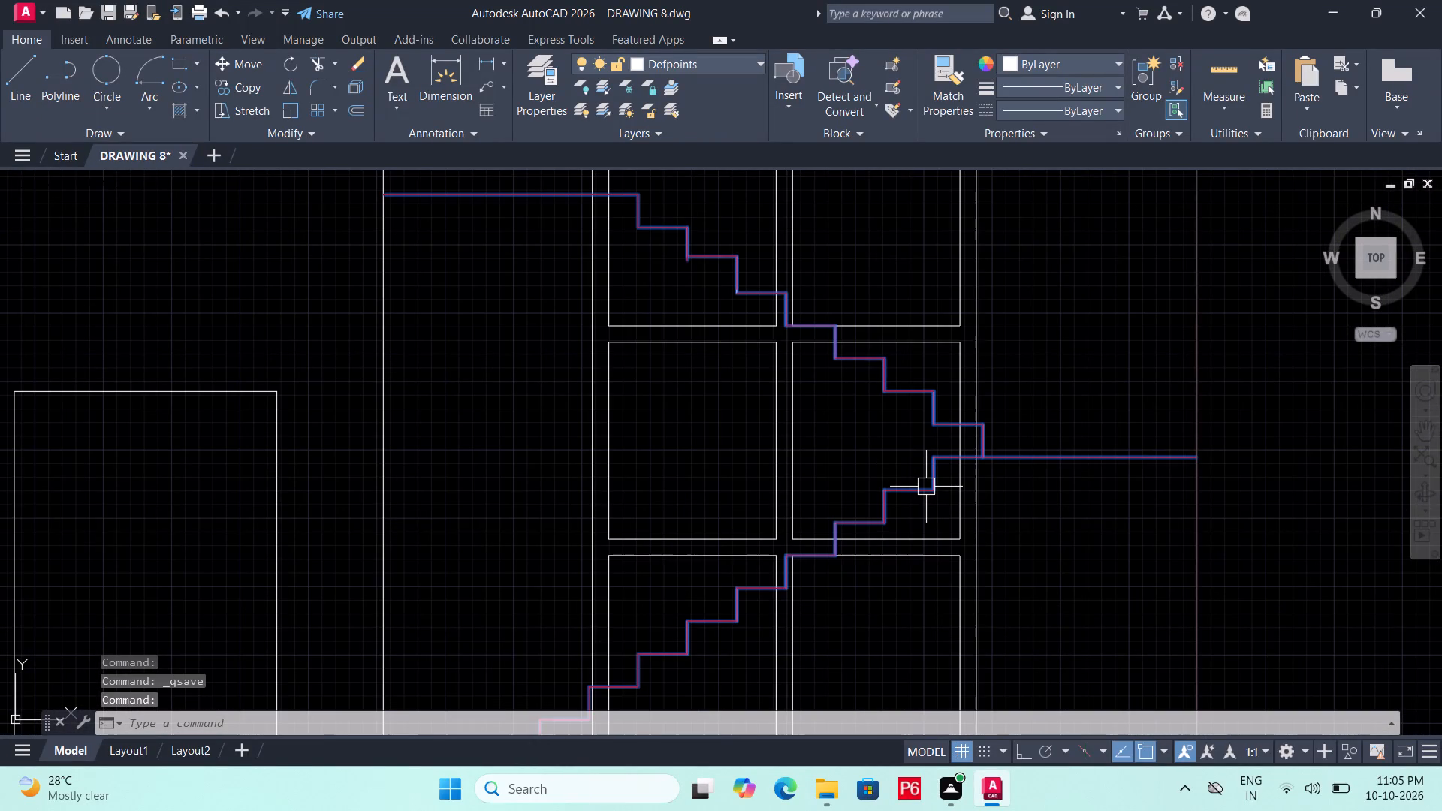
text(EXC)
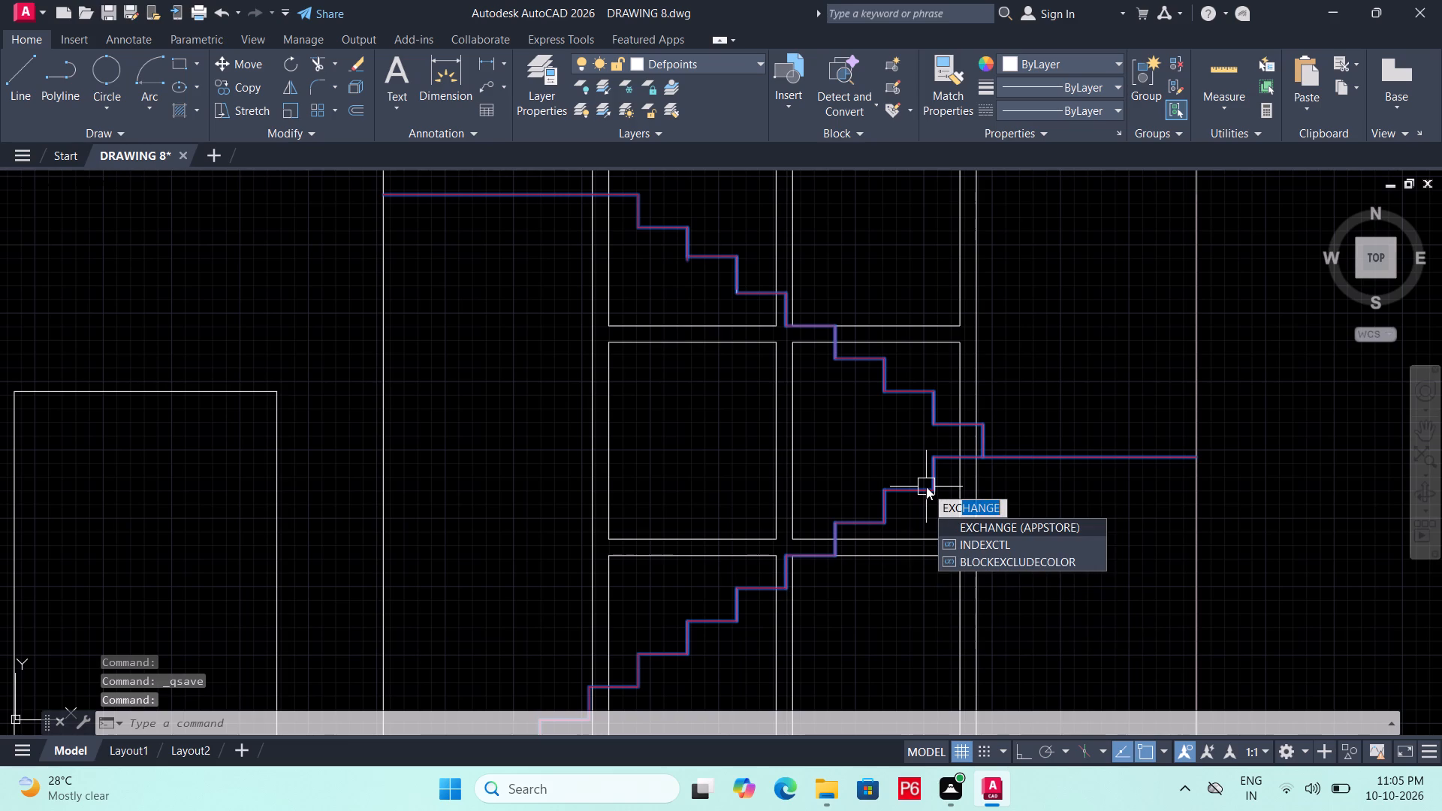
key(BackSpace)
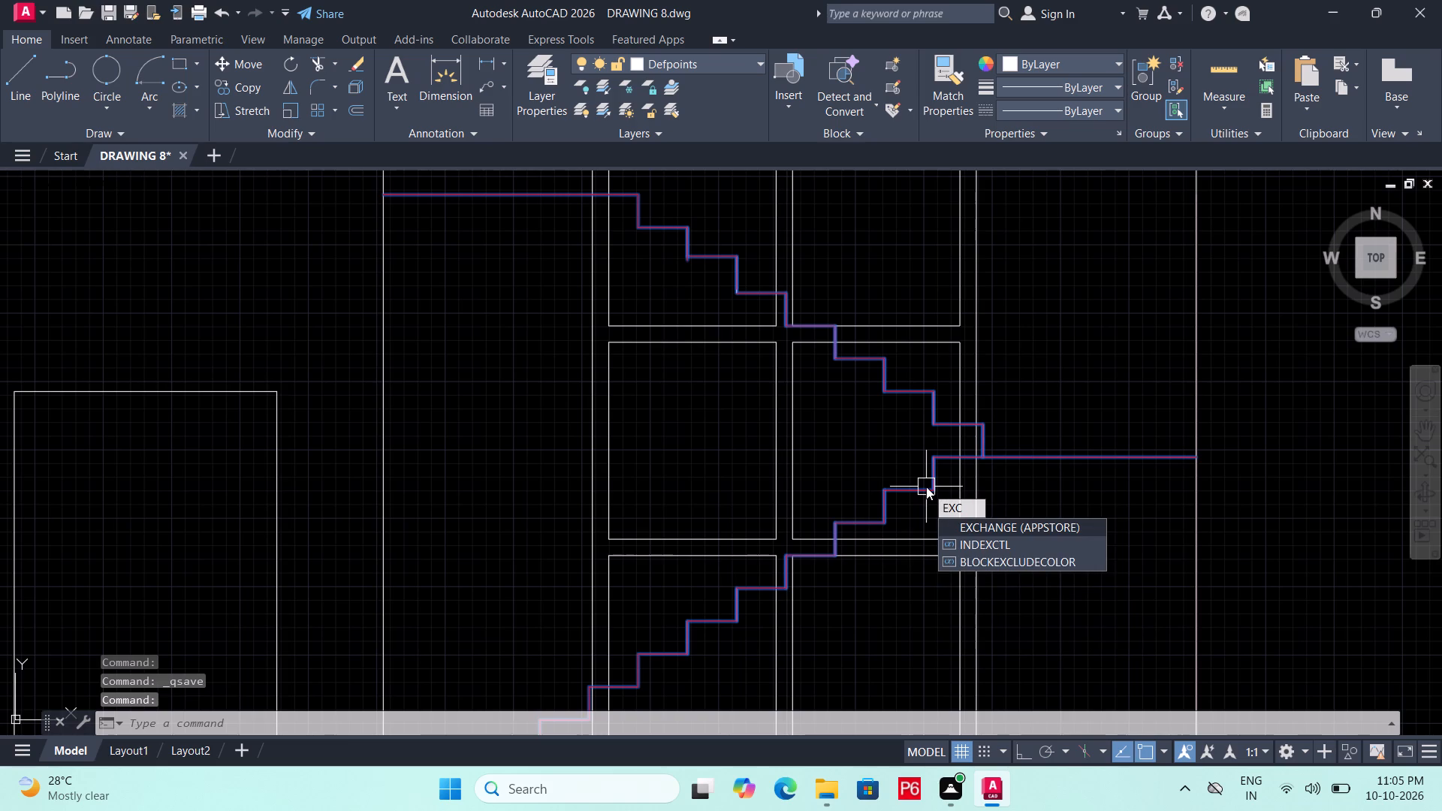
key(BackSpace)
text(PL)
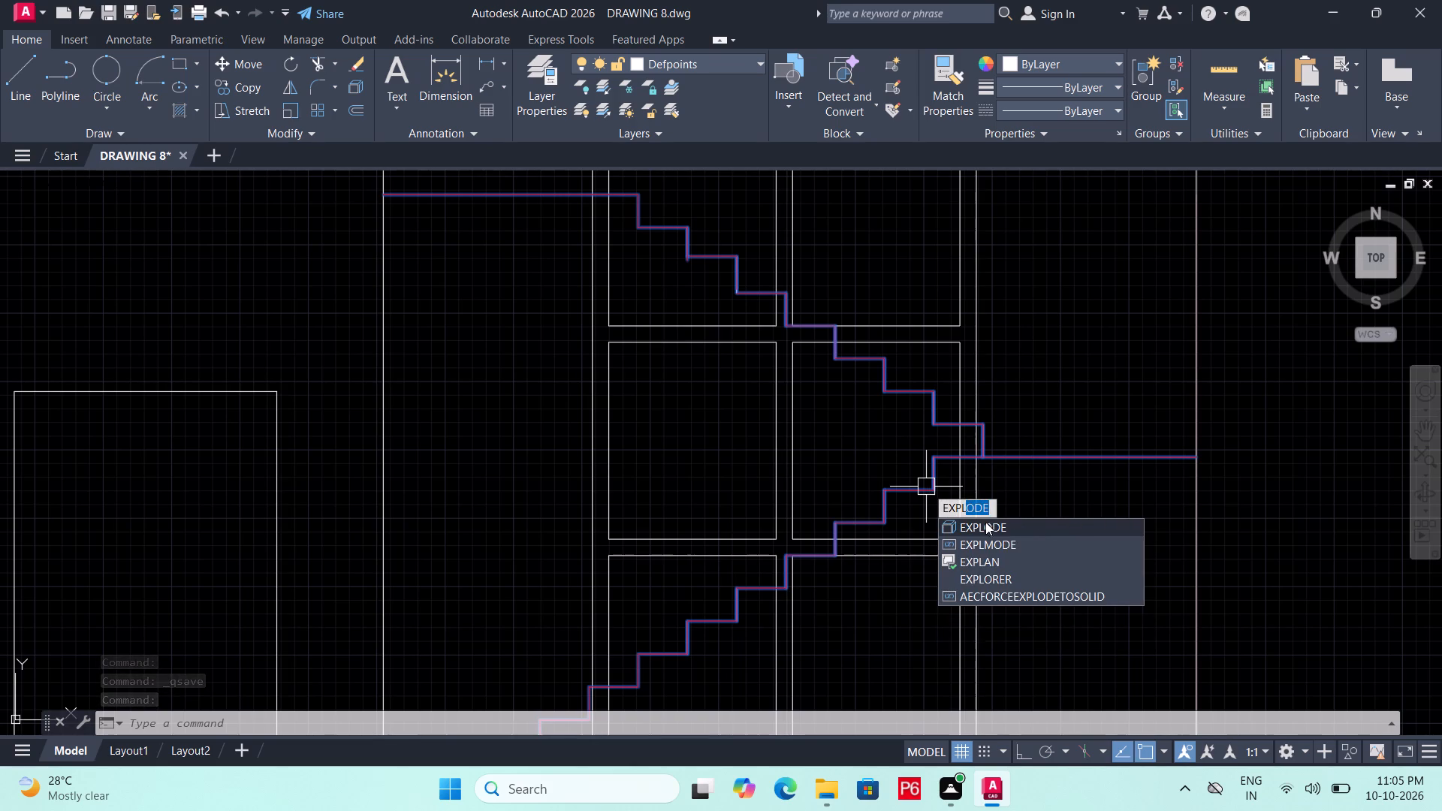
click(986, 525)
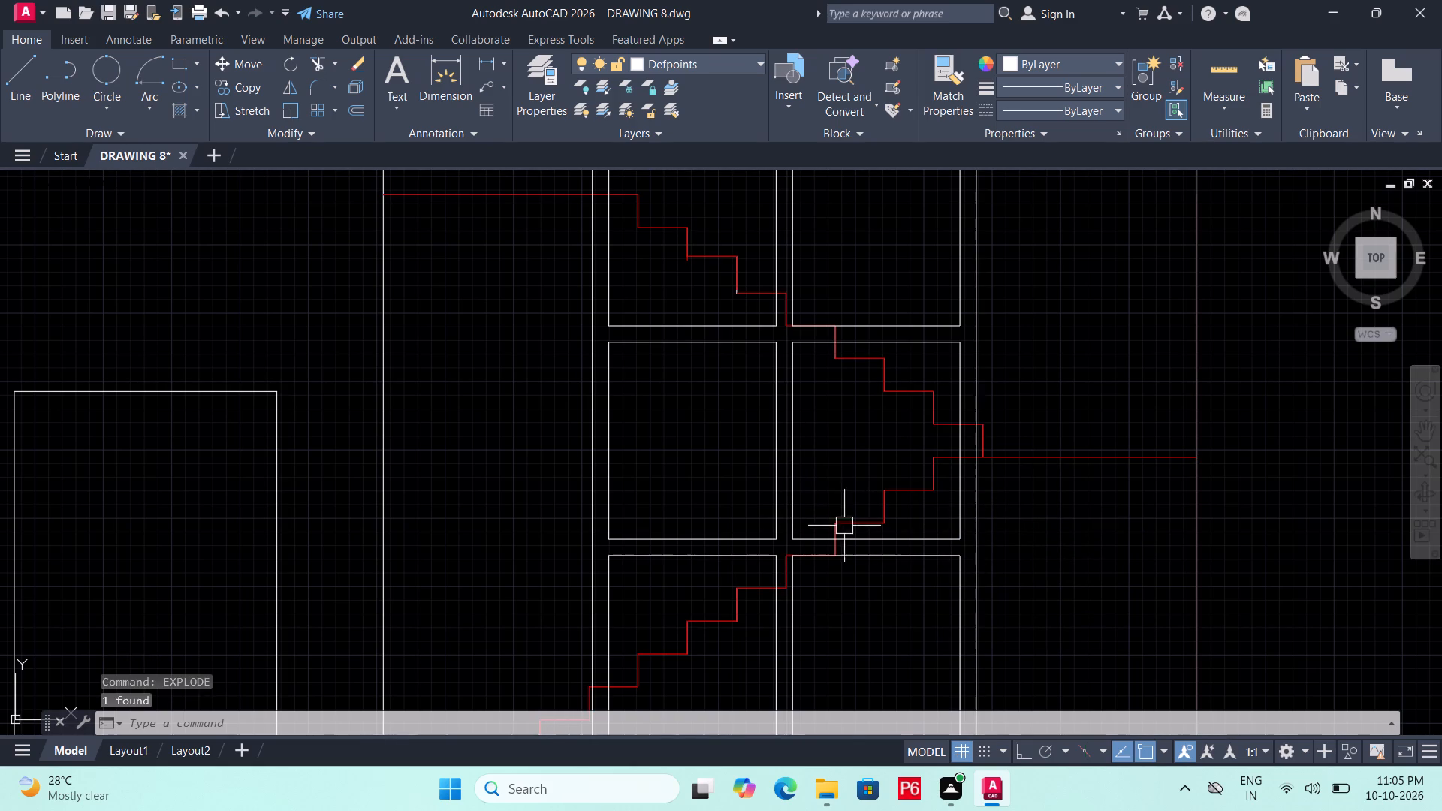
Trim the lower stair flight's lines where they cross the window's central division and lowest horizontal division.
scroll(780, 585, up, 2)
middle_drag(780, 585, 819, 510)
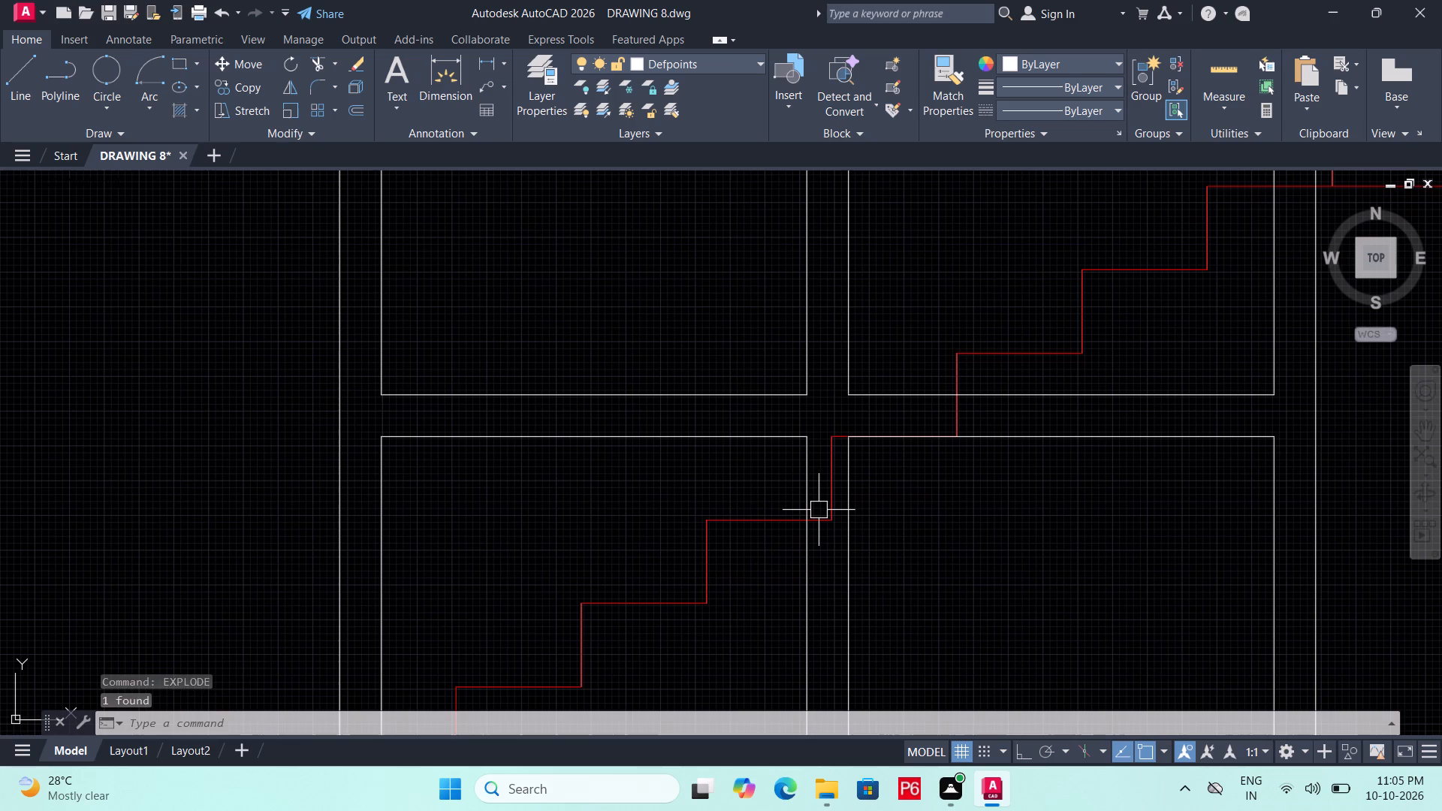
text(TR)
key(space)
key(space)
drag(821, 517, 830, 511)
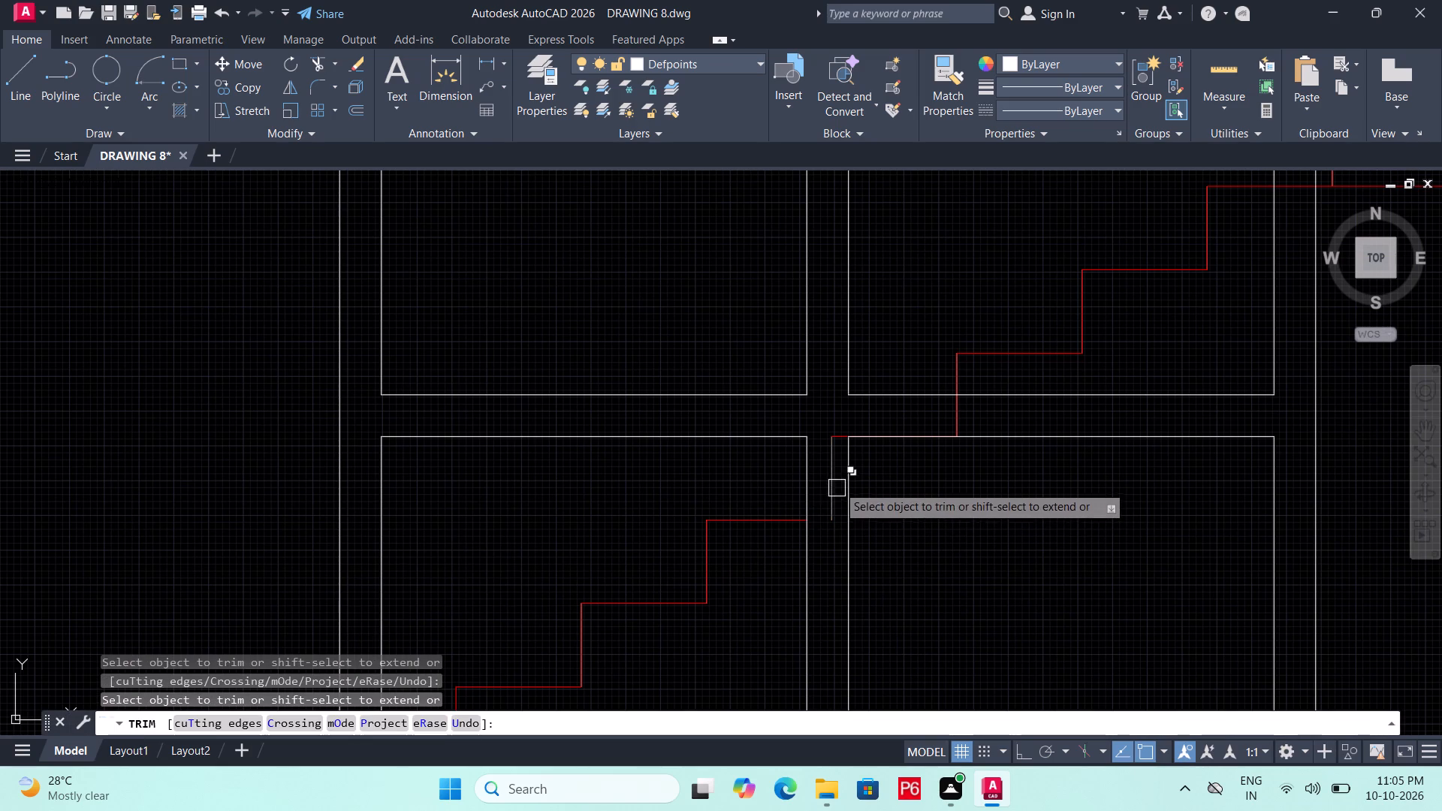
click(830, 478)
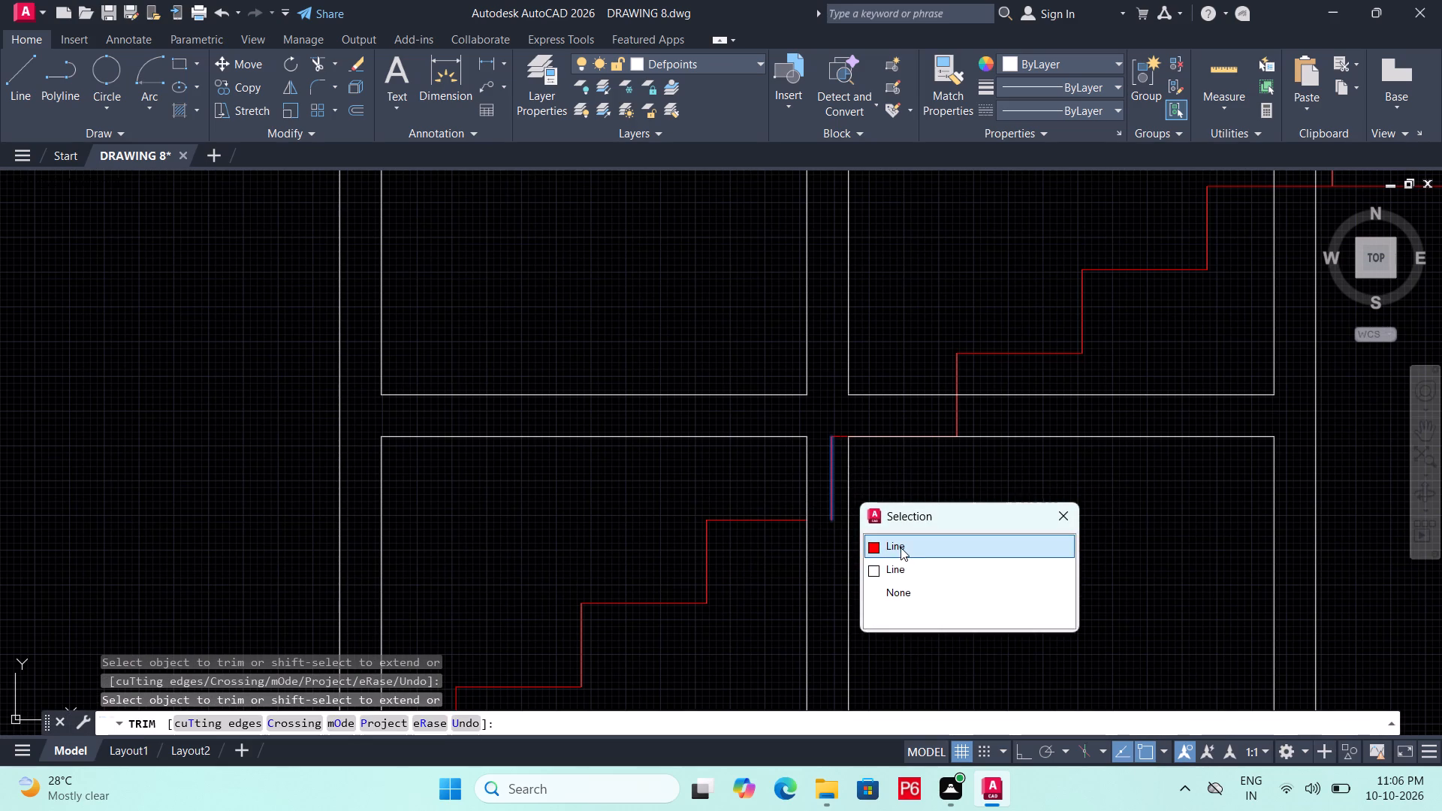
click(900, 547)
drag(828, 487, 827, 467)
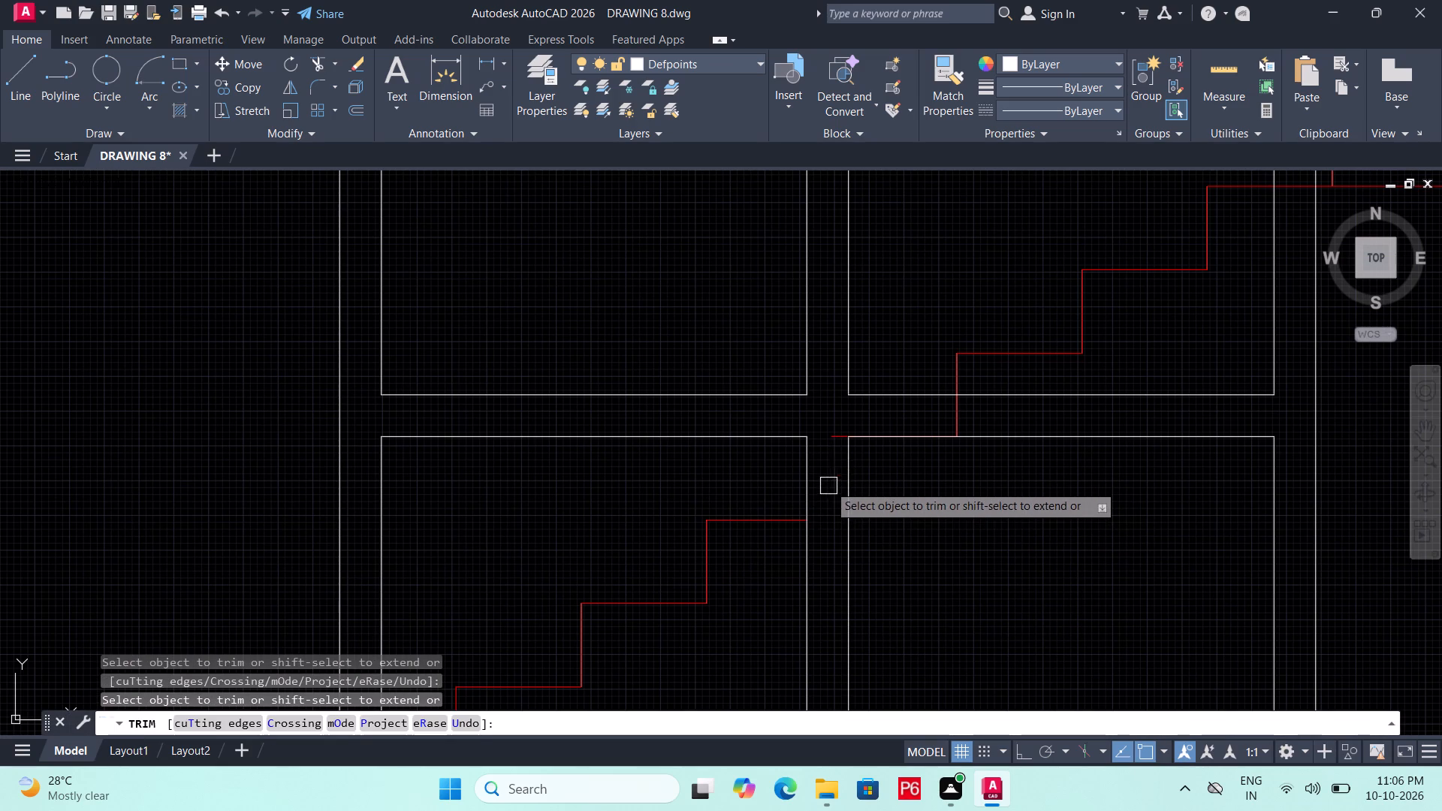
click(826, 433)
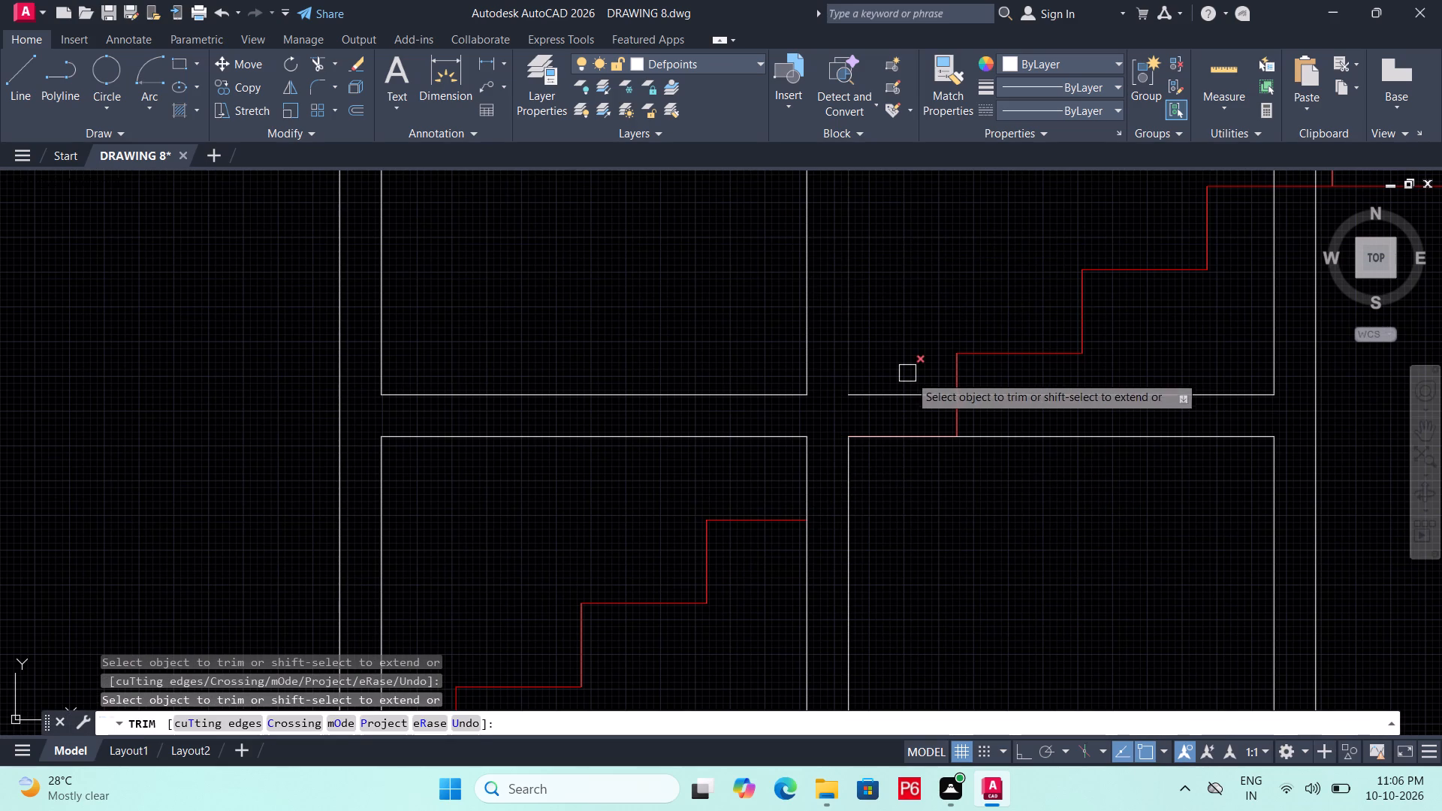
click(969, 421)
double_click(948, 409)
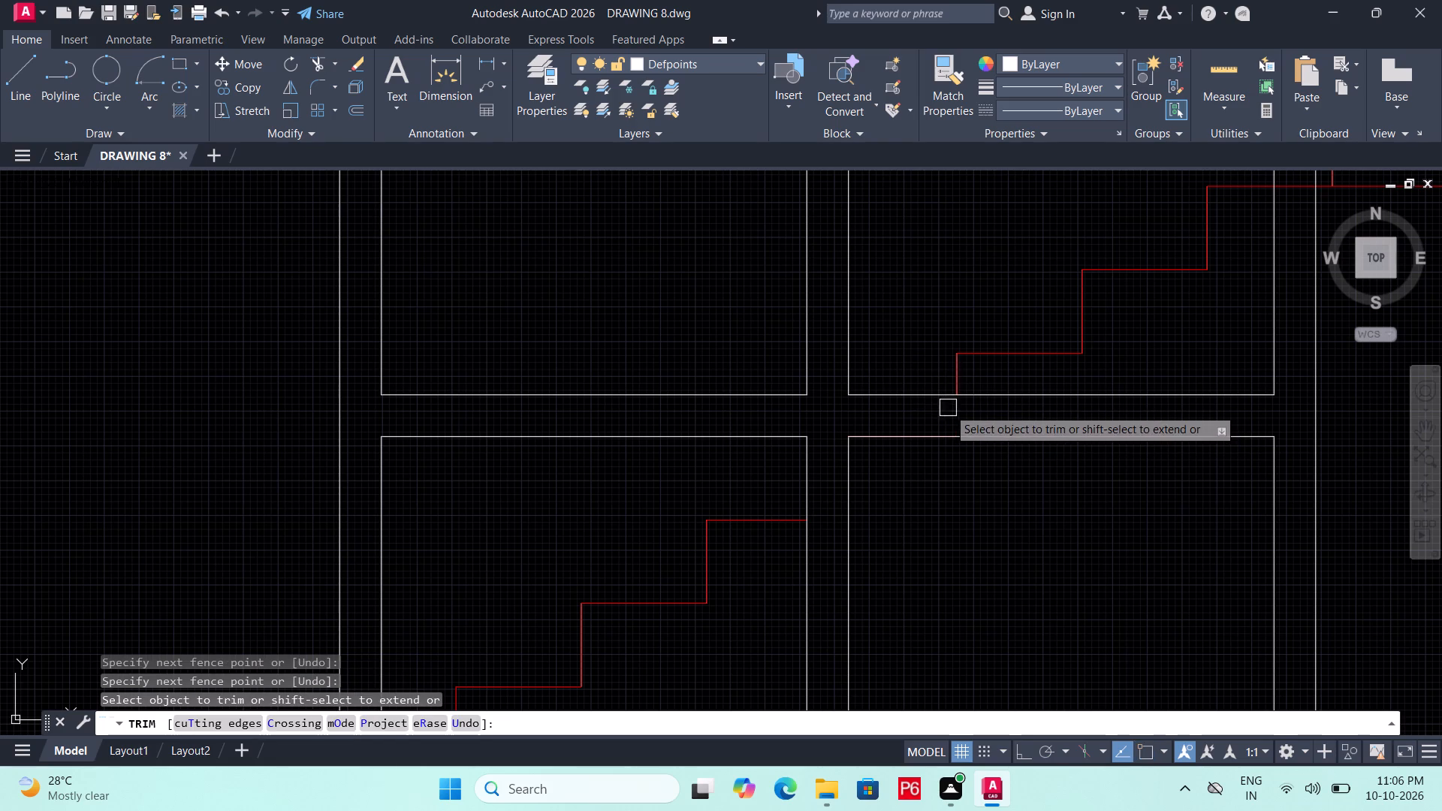
Trim the two stair lines crossing the right-hand side of the window frame at the mid landing.
middle_drag(961, 398, 872, 546)
scroll(883, 487, down, 1)
scroll(1139, 378, up, 2)
drag(992, 405, 999, 360)
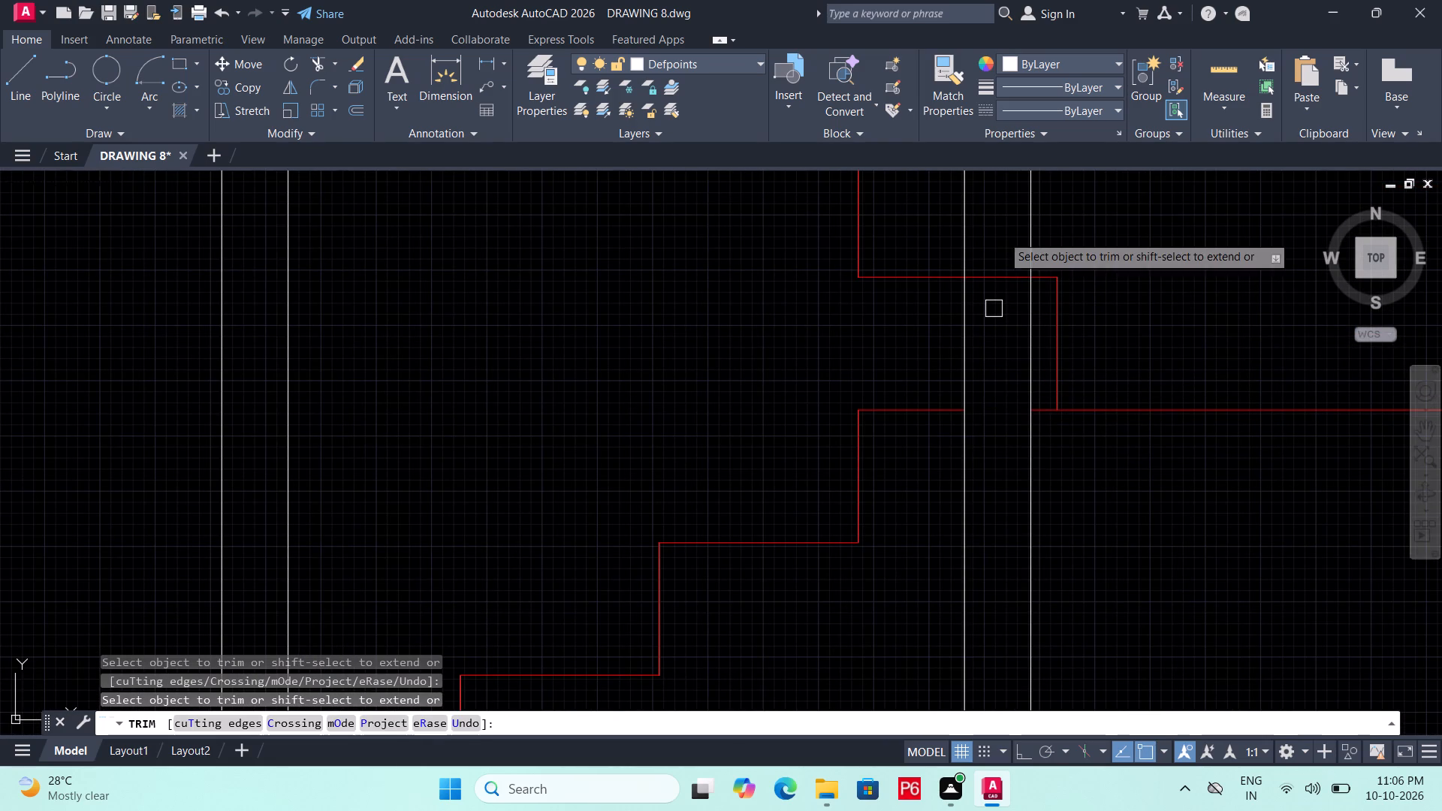
drag(1007, 285, 1006, 268)
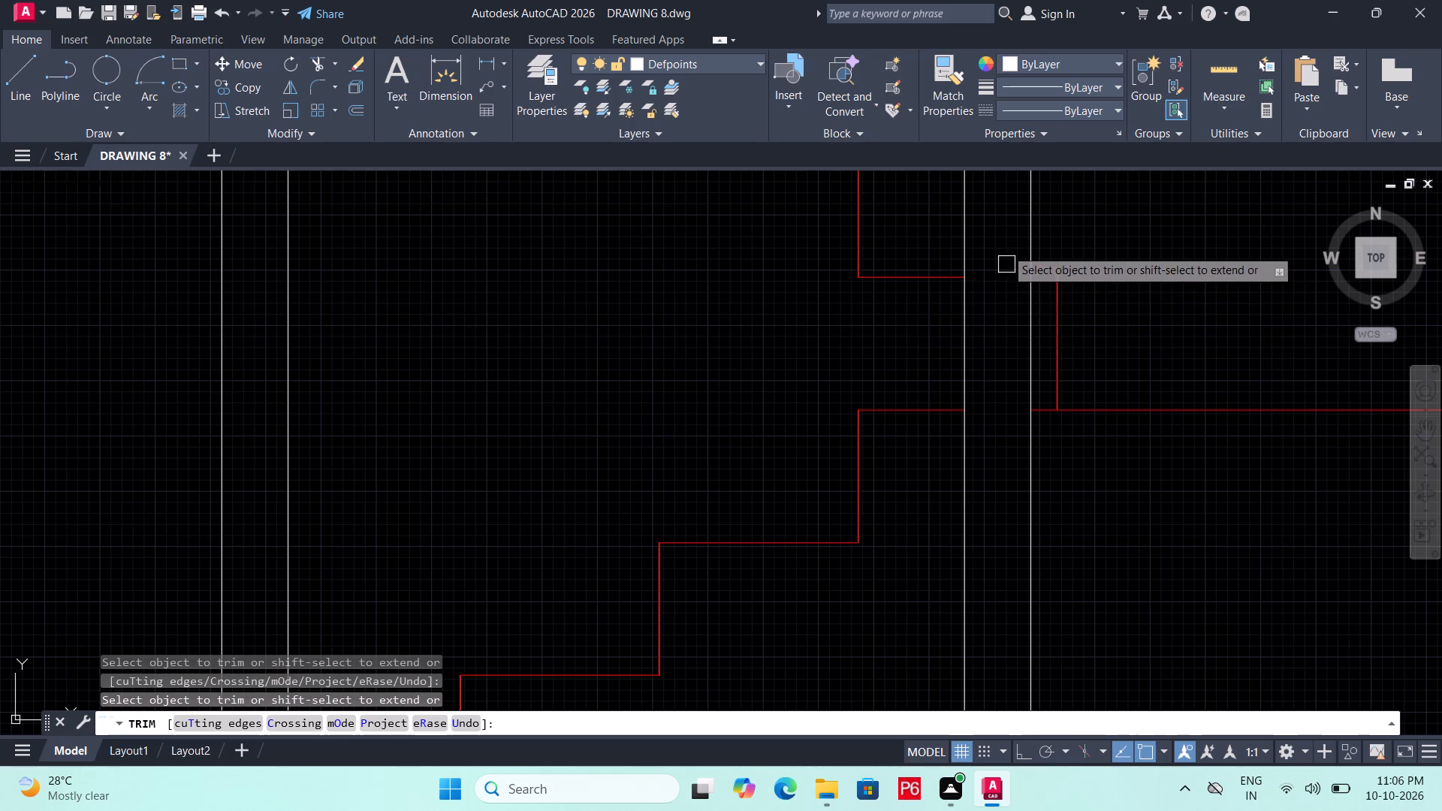
Trim away the mid landing line and the leftover step lines outside the window frame's right-hand side.
scroll(1017, 328, down, 2)
middle_drag(952, 354, 719, 424)
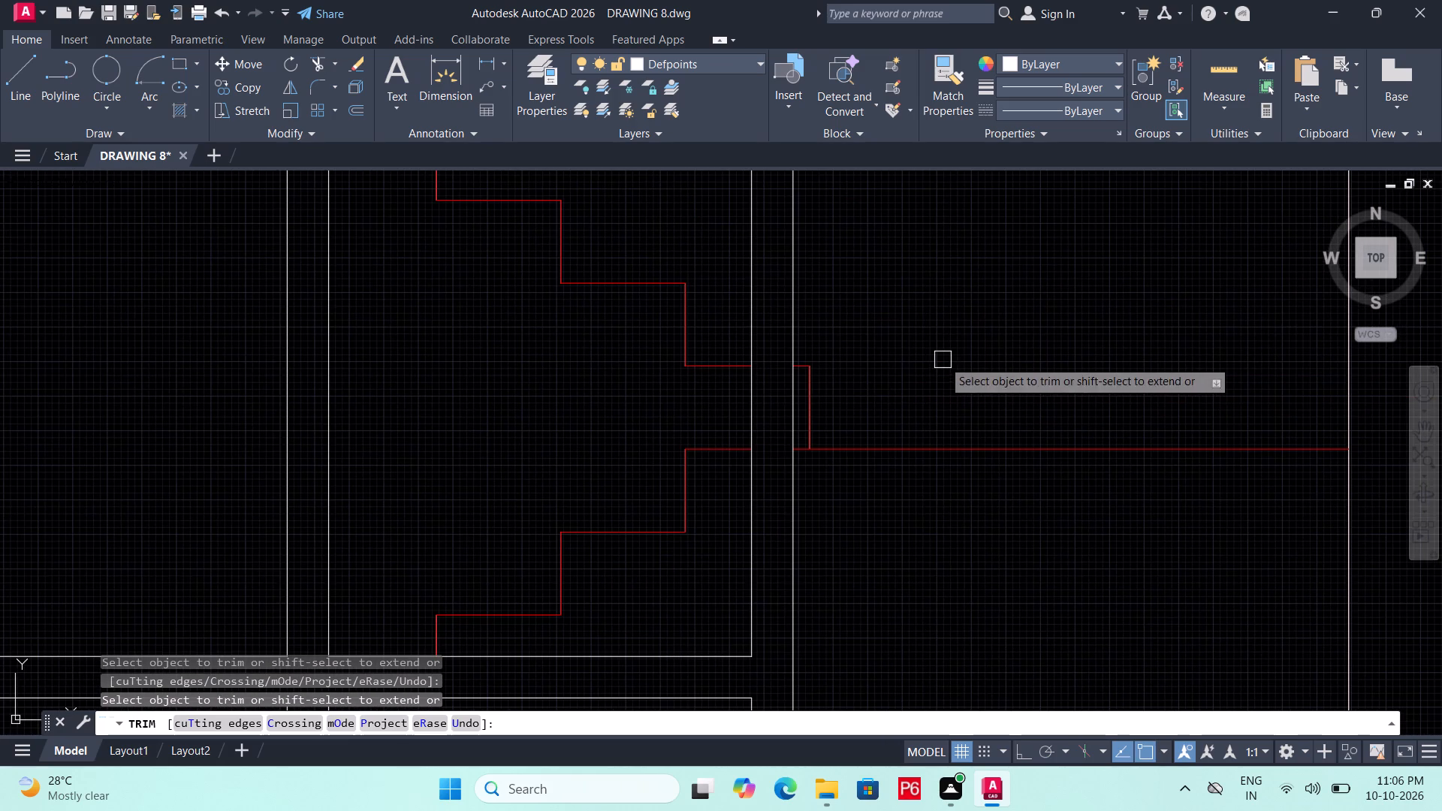
drag(1005, 271, 1003, 280)
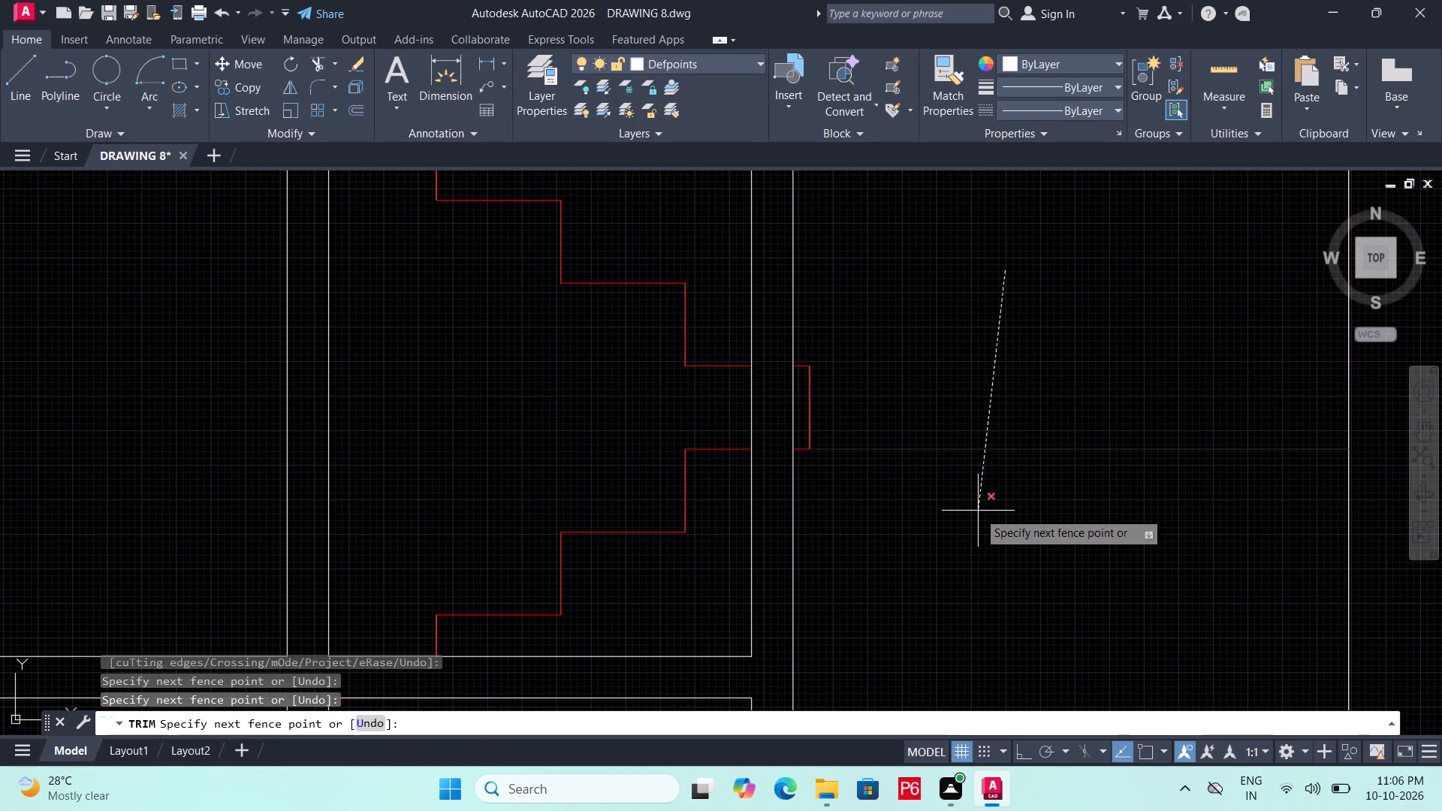
drag(978, 511, 965, 463)
scroll(780, 429, up, 2)
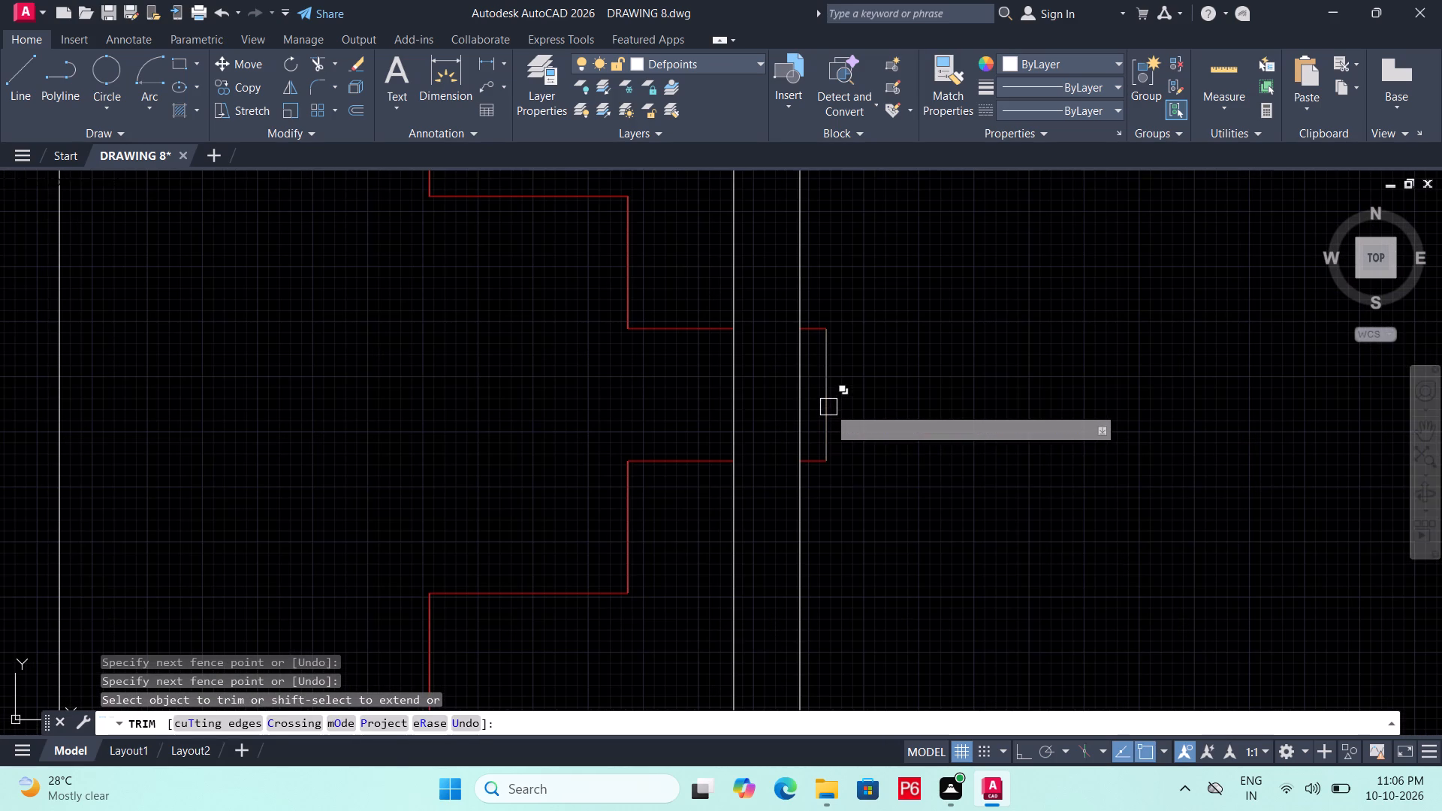
drag(828, 407, 829, 400)
drag(935, 493, 934, 485)
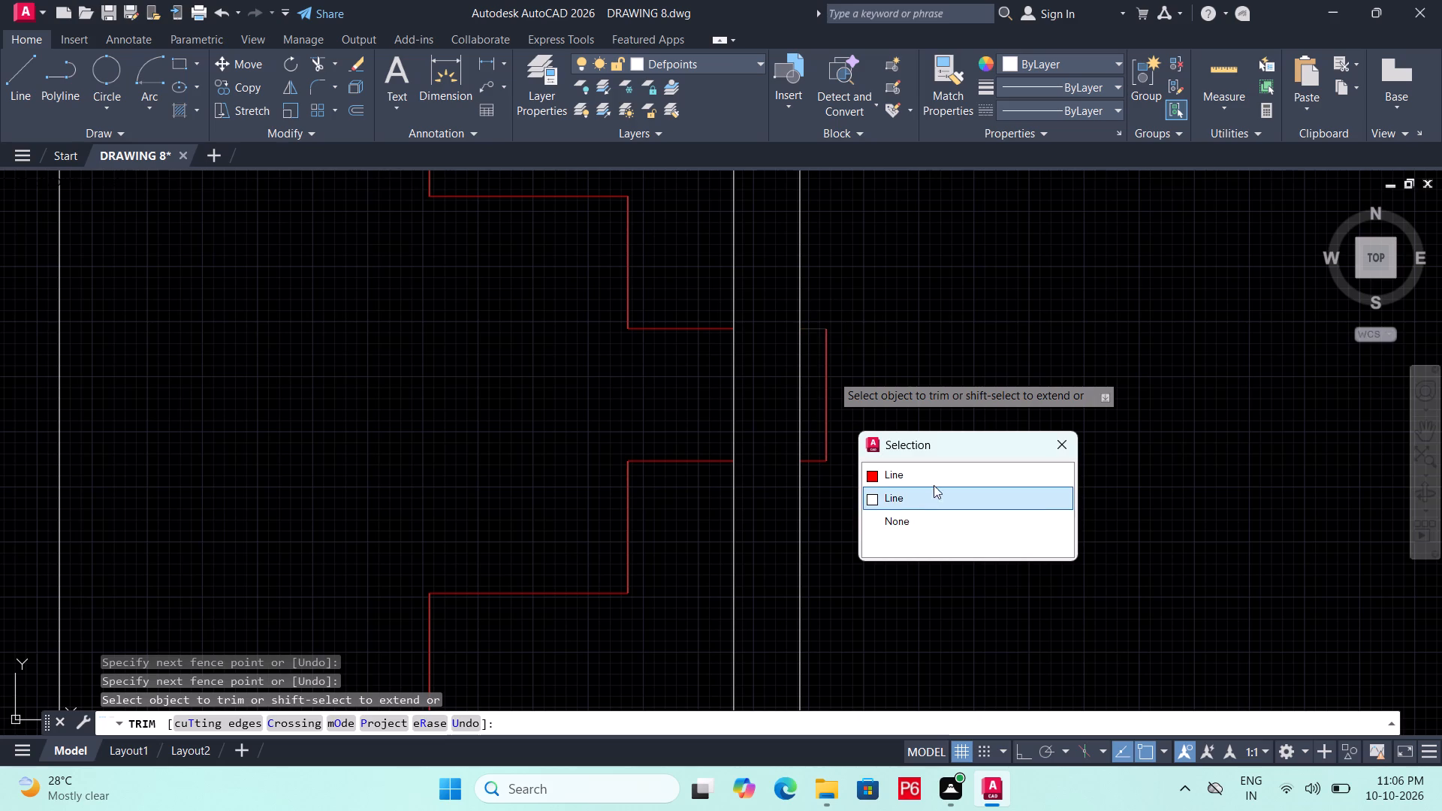
click(822, 352)
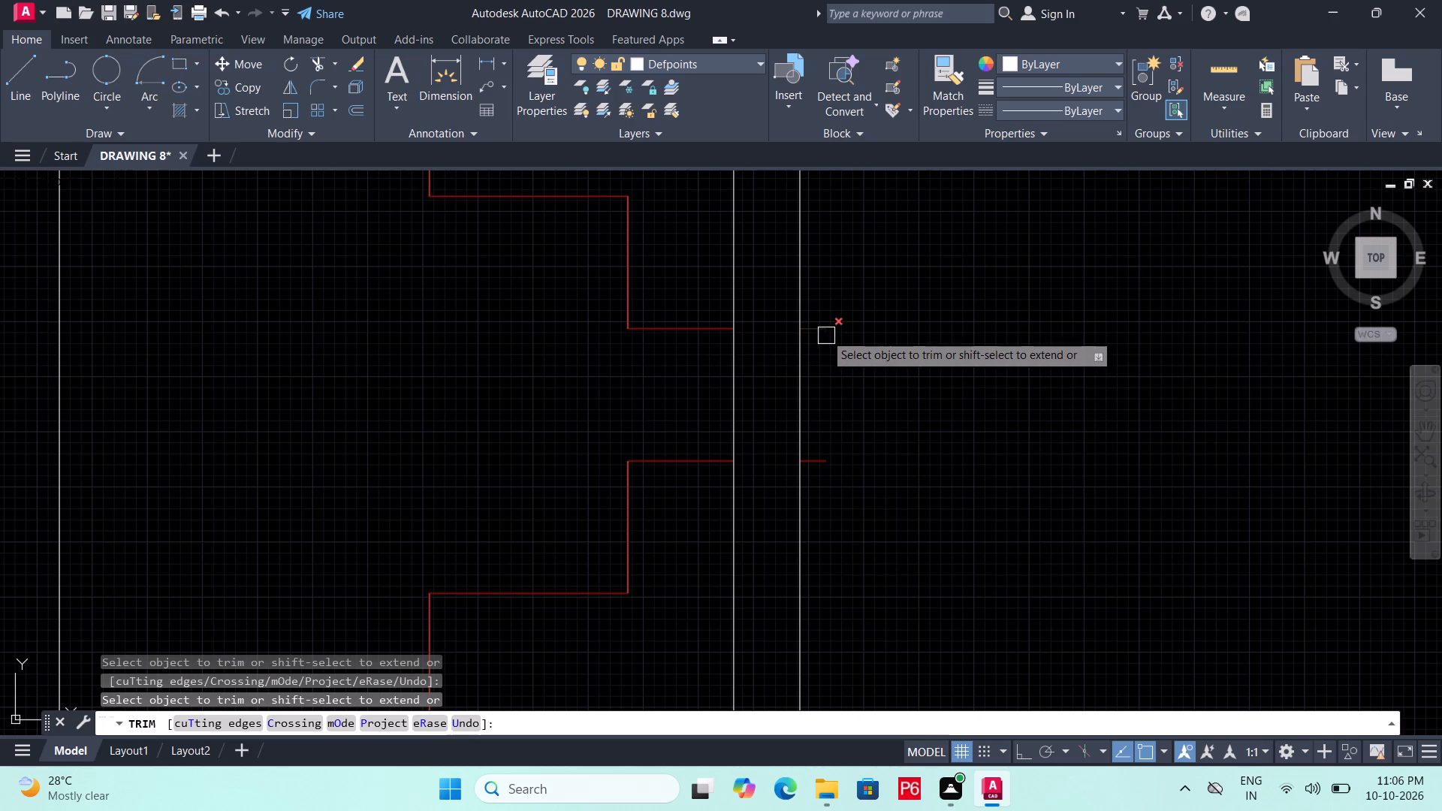
click(824, 333)
click(834, 469)
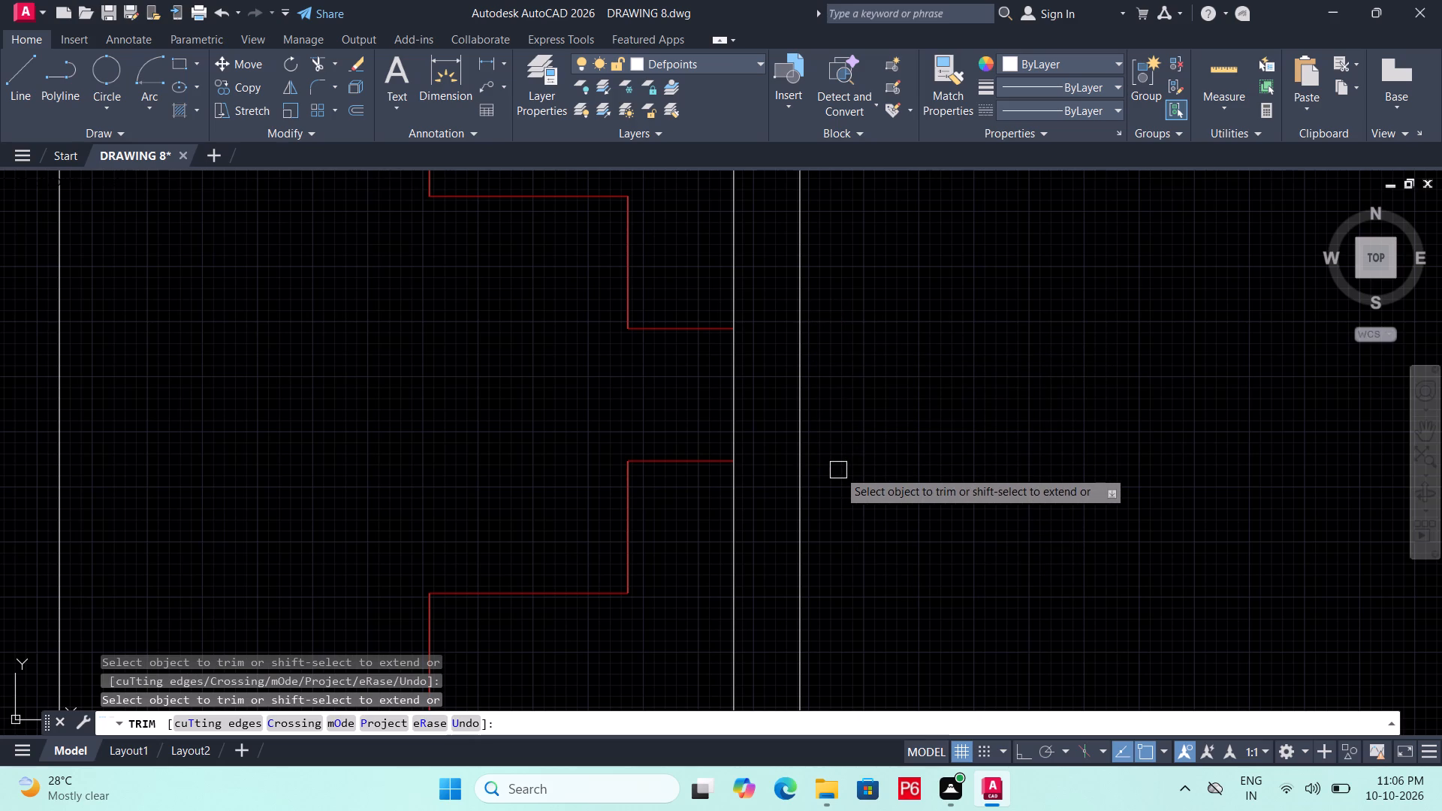
Save the drawing.
key(ctrl+s)
key(ctrl+s)
key(ctrl+s)
Trim the upper stair flight's lines, including overlapping duplicates, where they cross the window's middle horizontal division and central division.
scroll(1020, 482, down, 3)
middle_drag(1020, 482, 1063, 475)
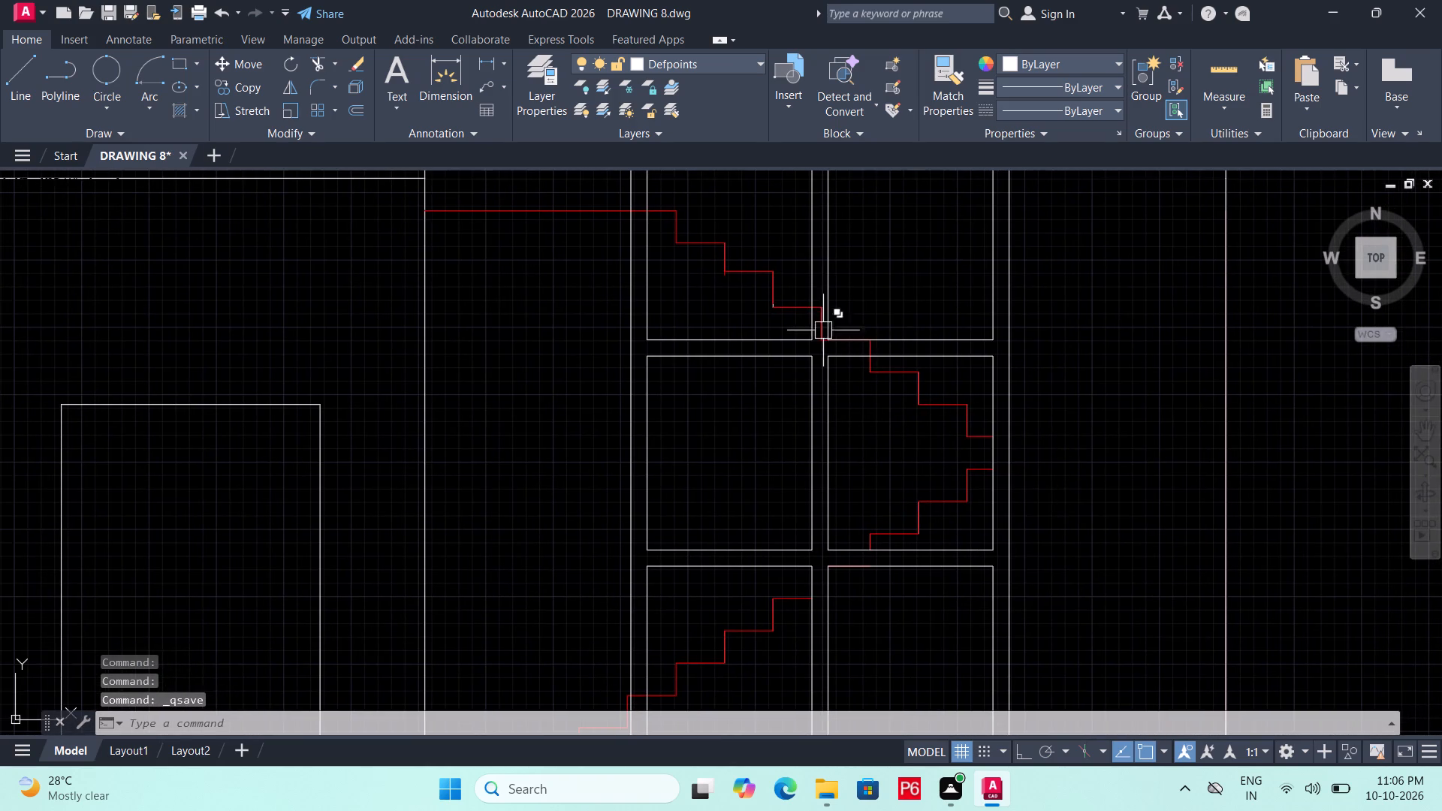
scroll(823, 330, up, 3)
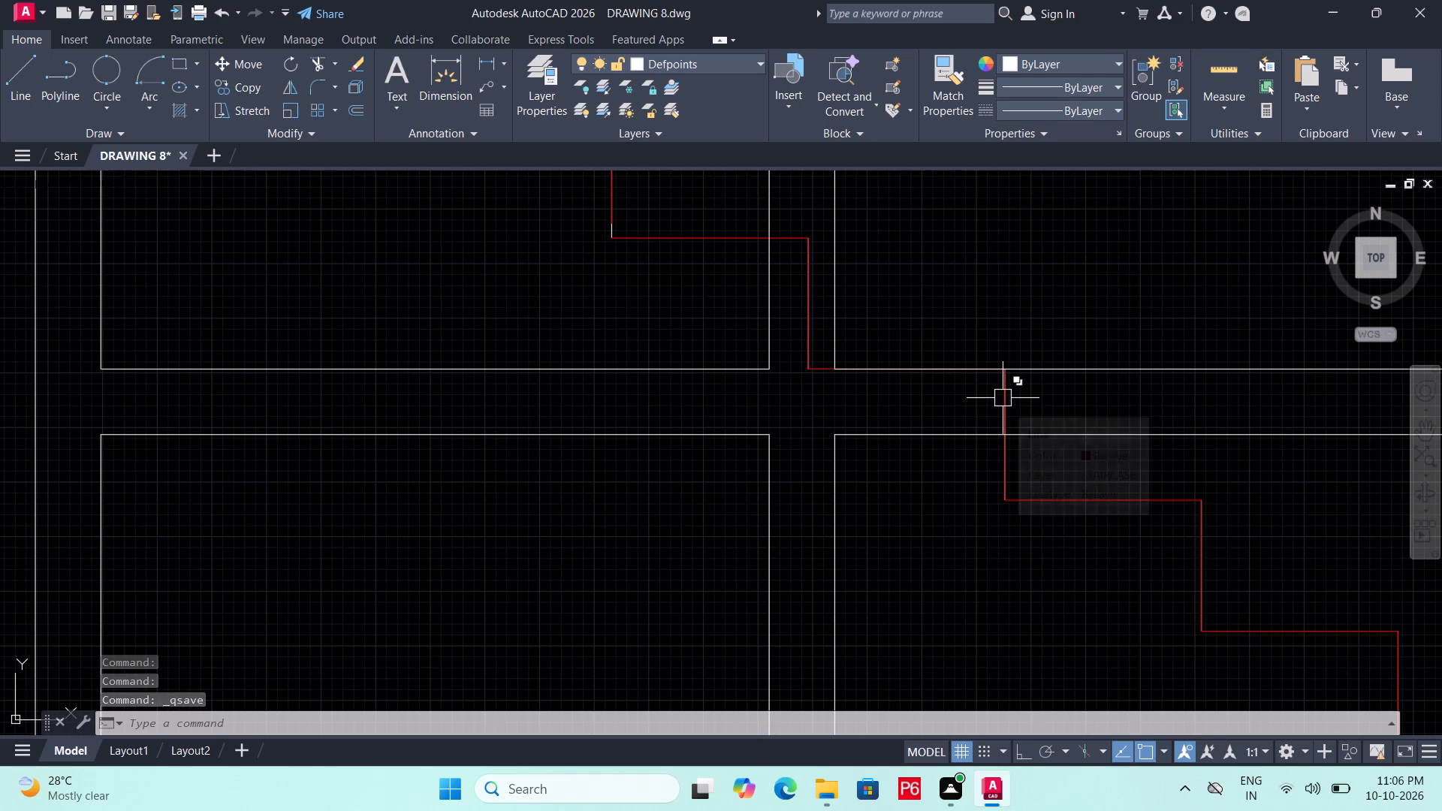
text(TR)
key(space)
key(space)
click(1003, 398)
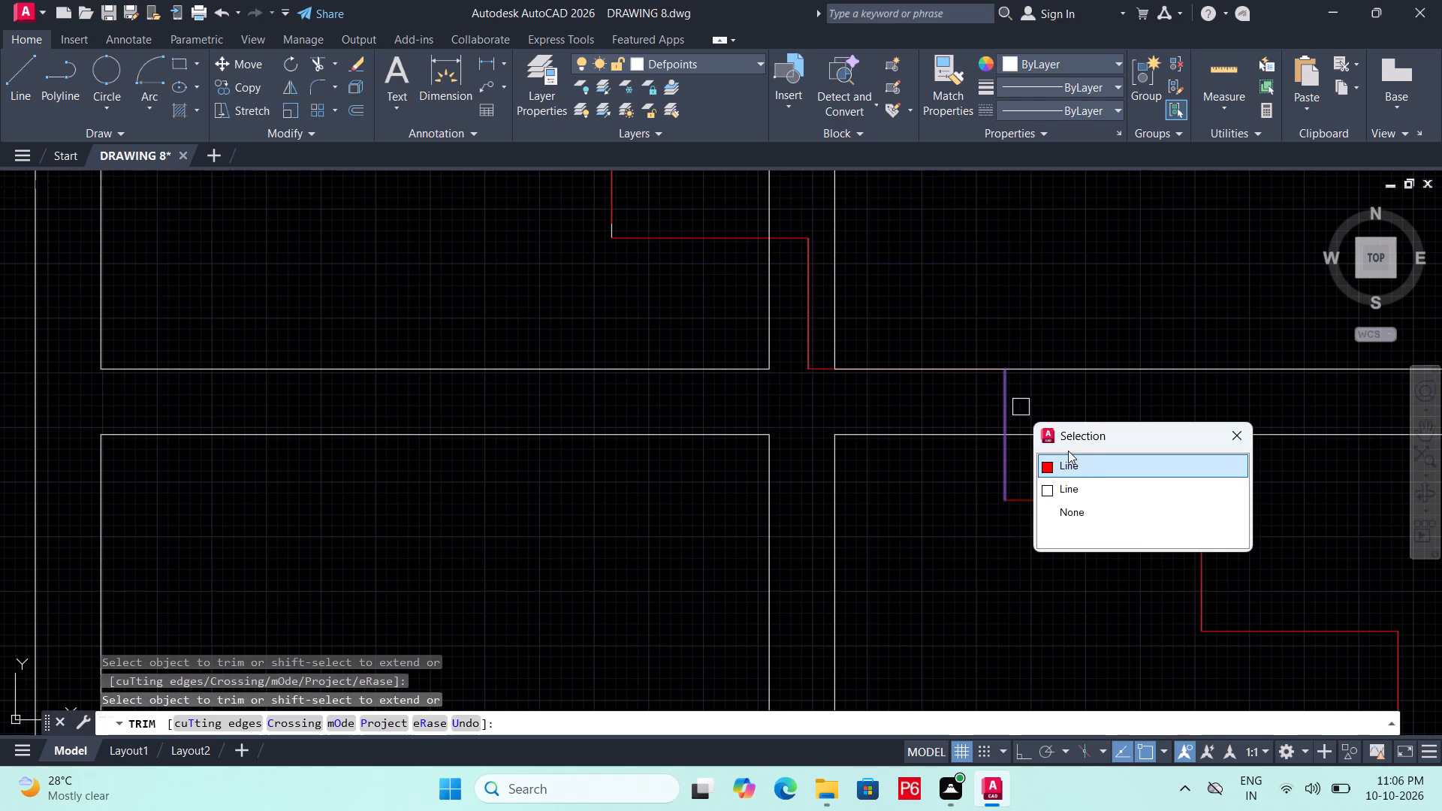
click(1072, 463)
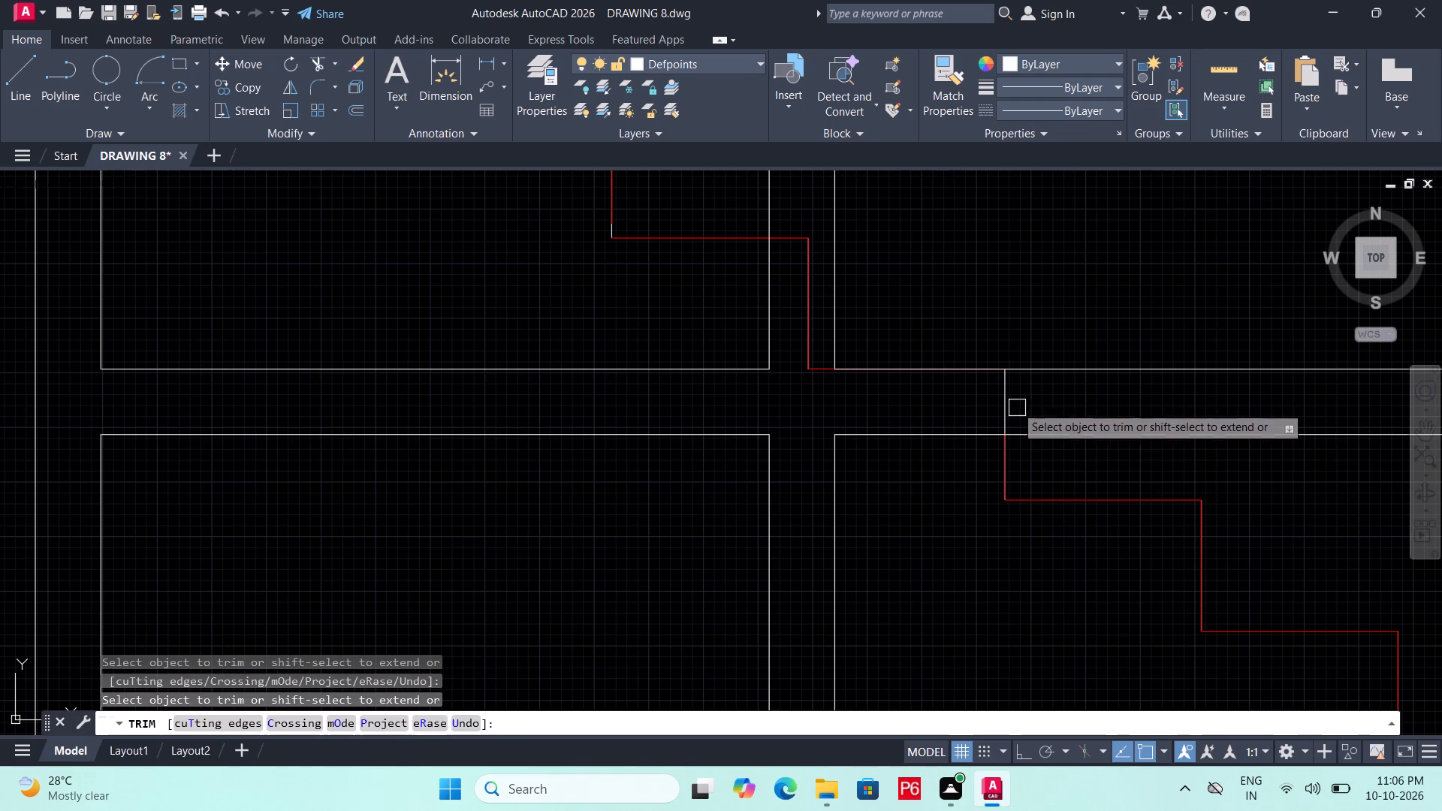
double_click(1012, 403)
click(813, 338)
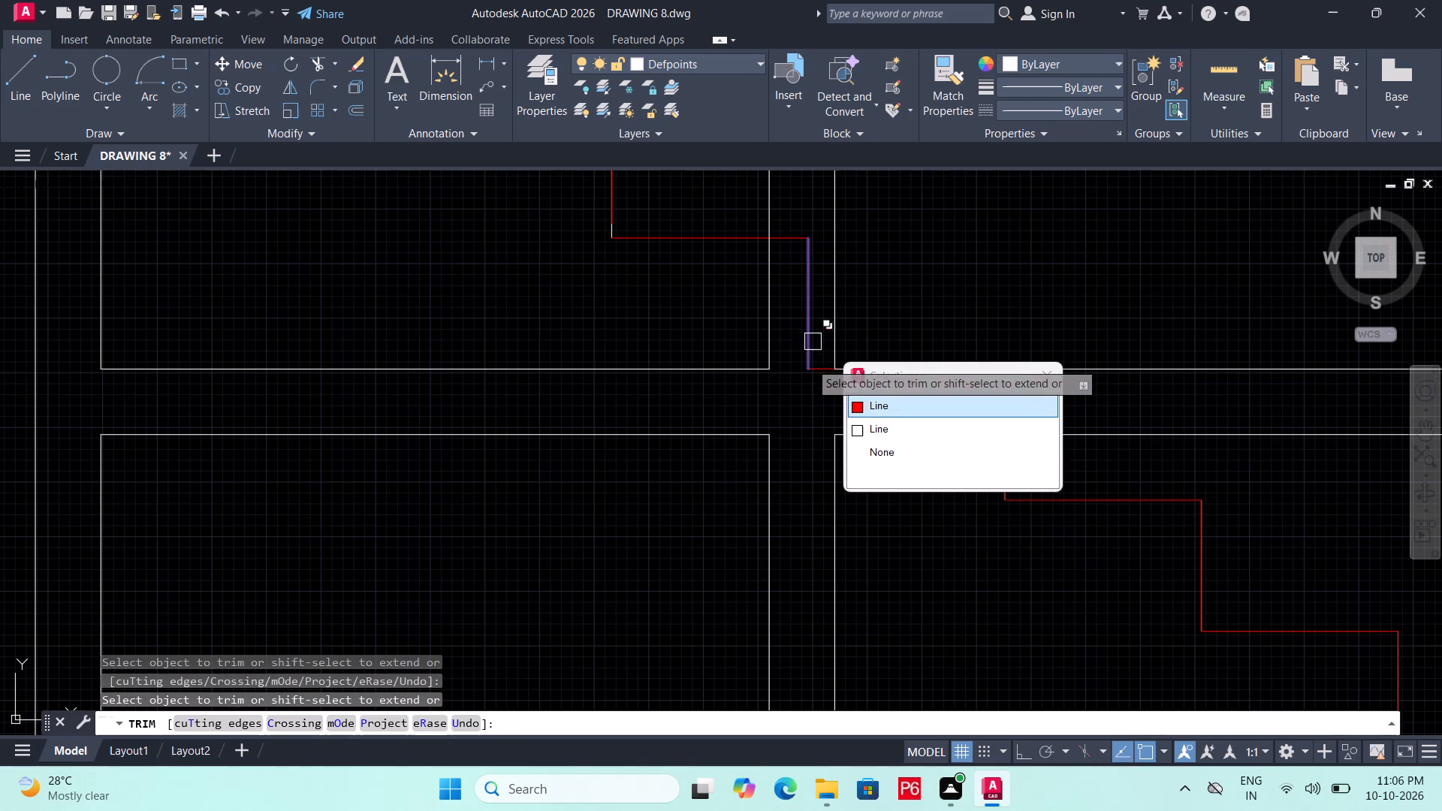
click(900, 402)
click(820, 364)
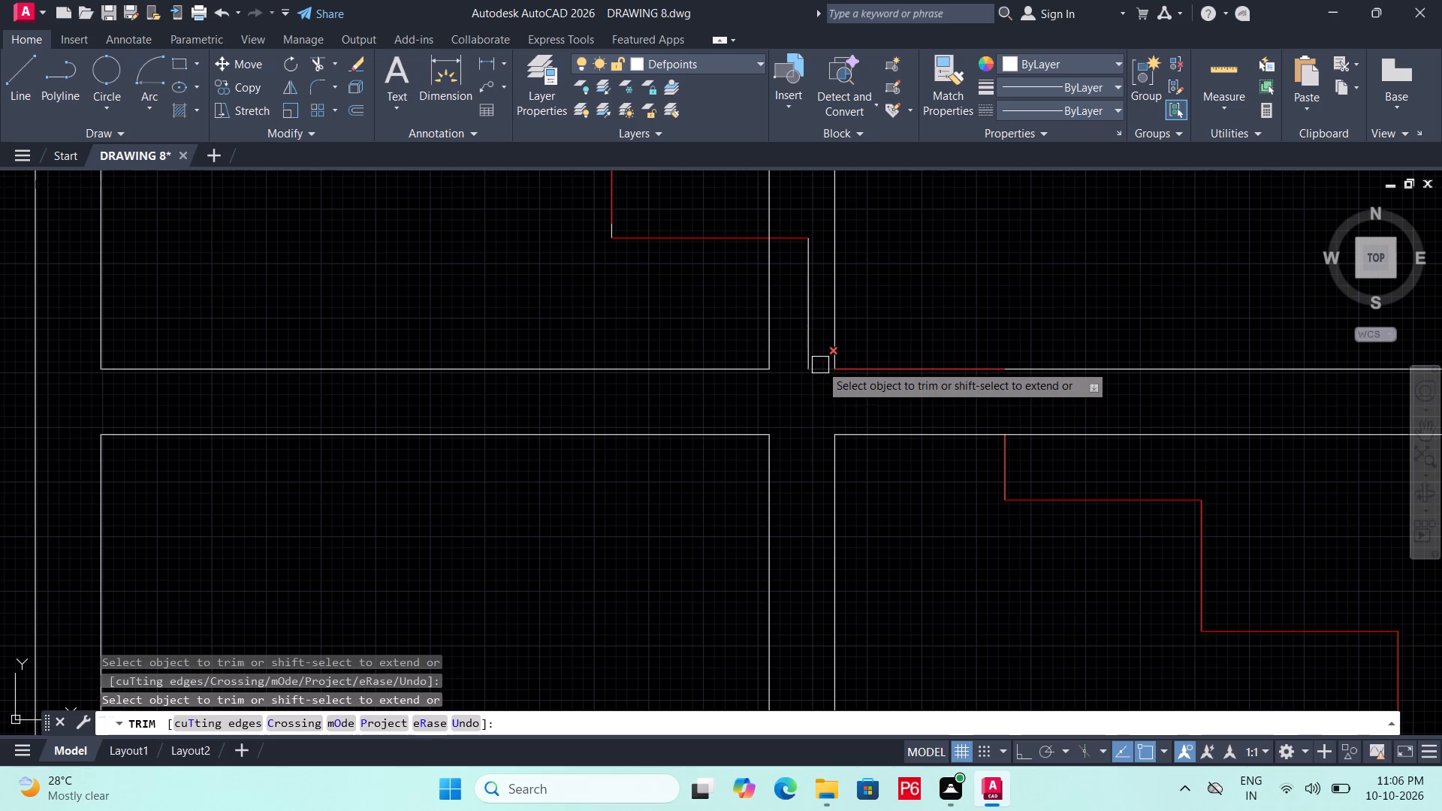
click(810, 347)
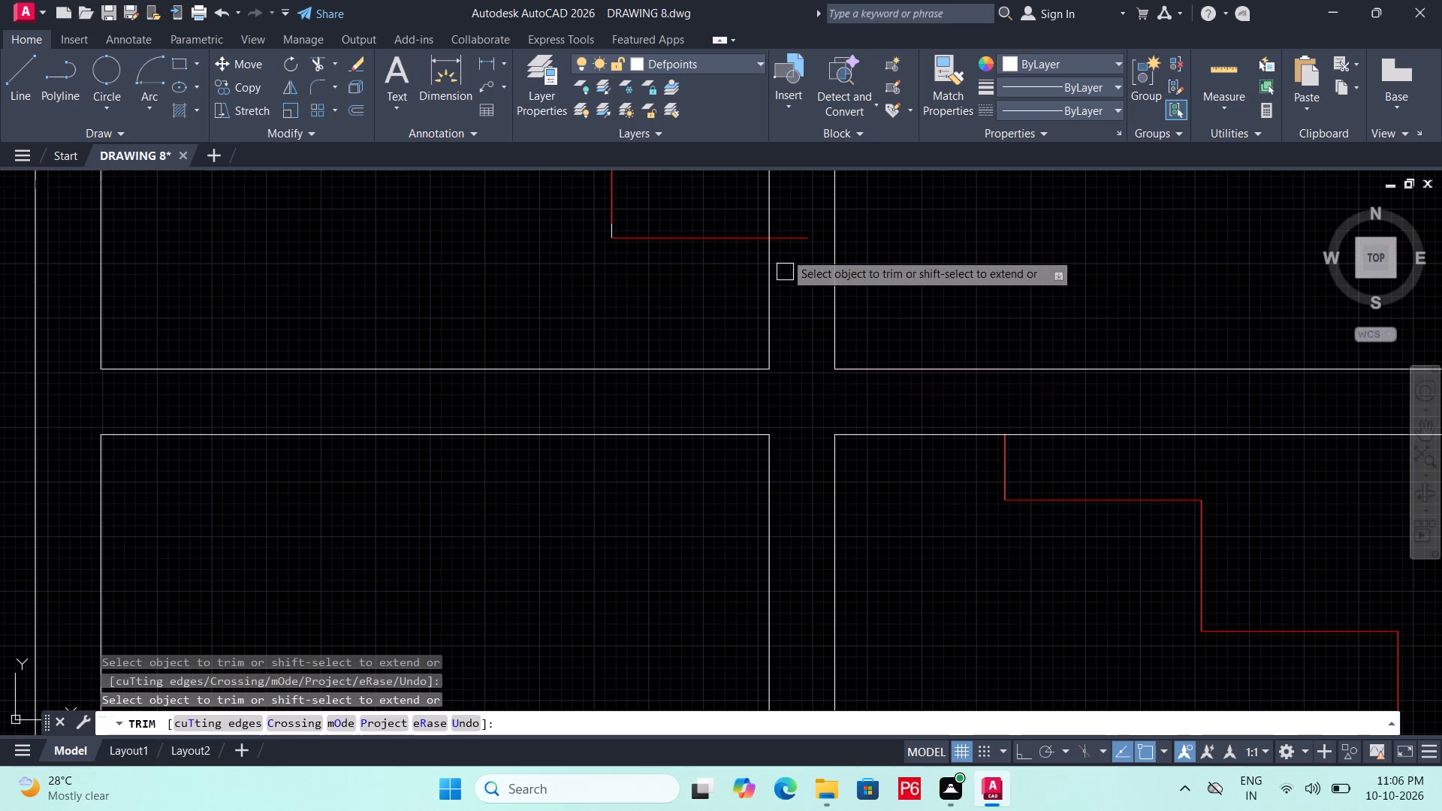
click(792, 240)
Trim the upper landing line across the left-hand side of the window frame and the remainder outside it.
scroll(840, 336, down, 3)
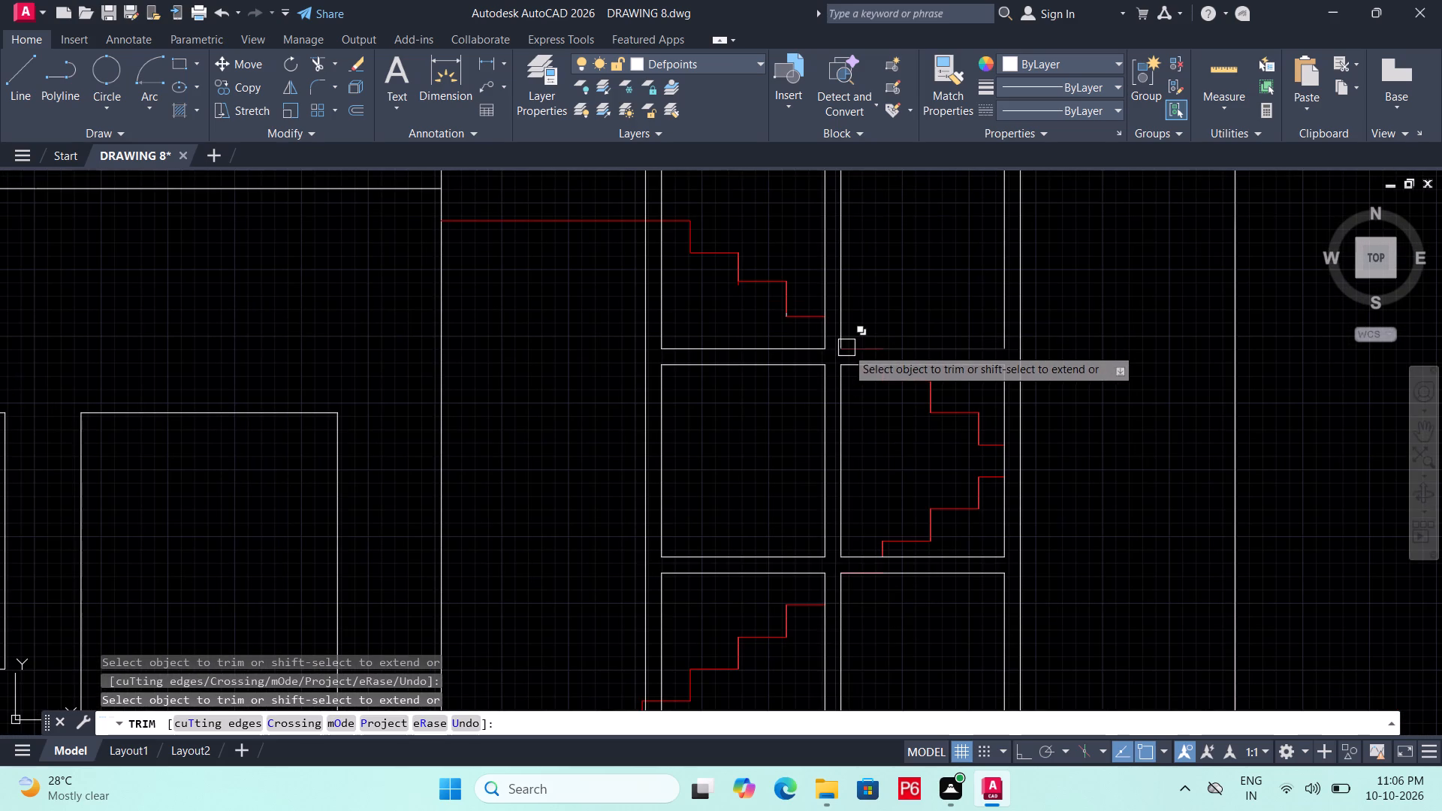
scroll(651, 218, up, 2)
middle_drag(651, 216, 683, 264)
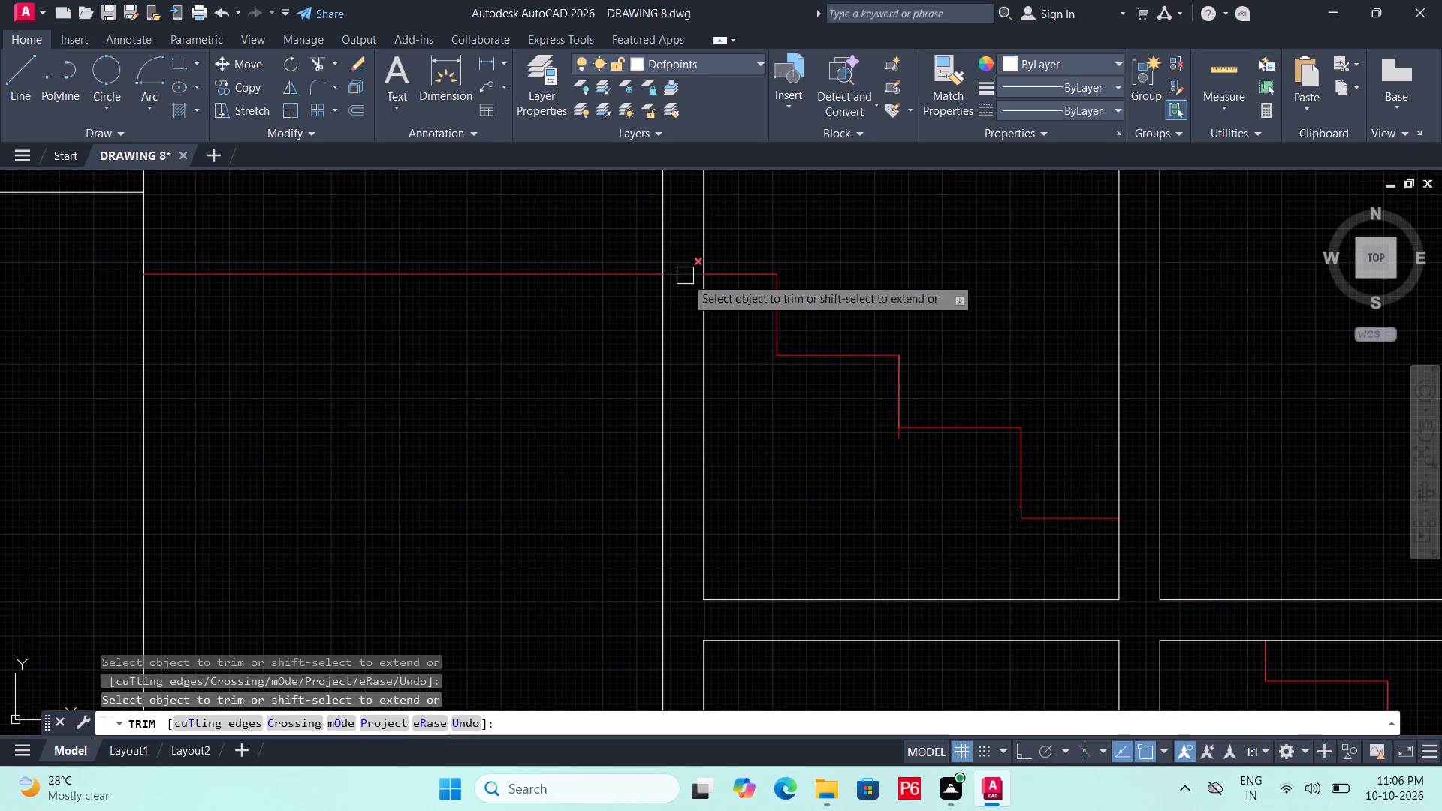
double_click(686, 277)
click(599, 267)
scroll(656, 283, up, 3)
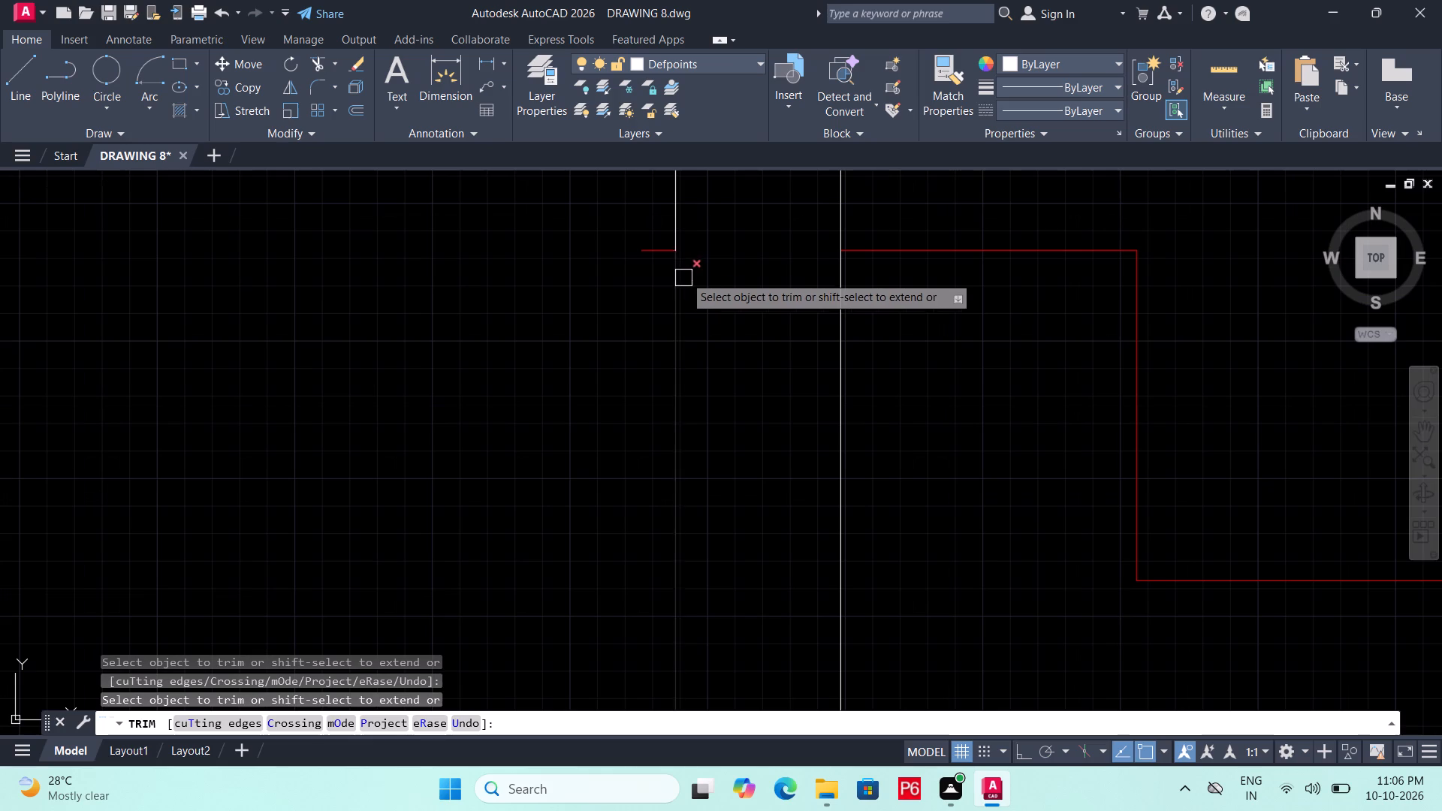
click(661, 258)
Save the drawing.
scroll(562, 283, down, 4)
scroll(731, 355, down, 2)
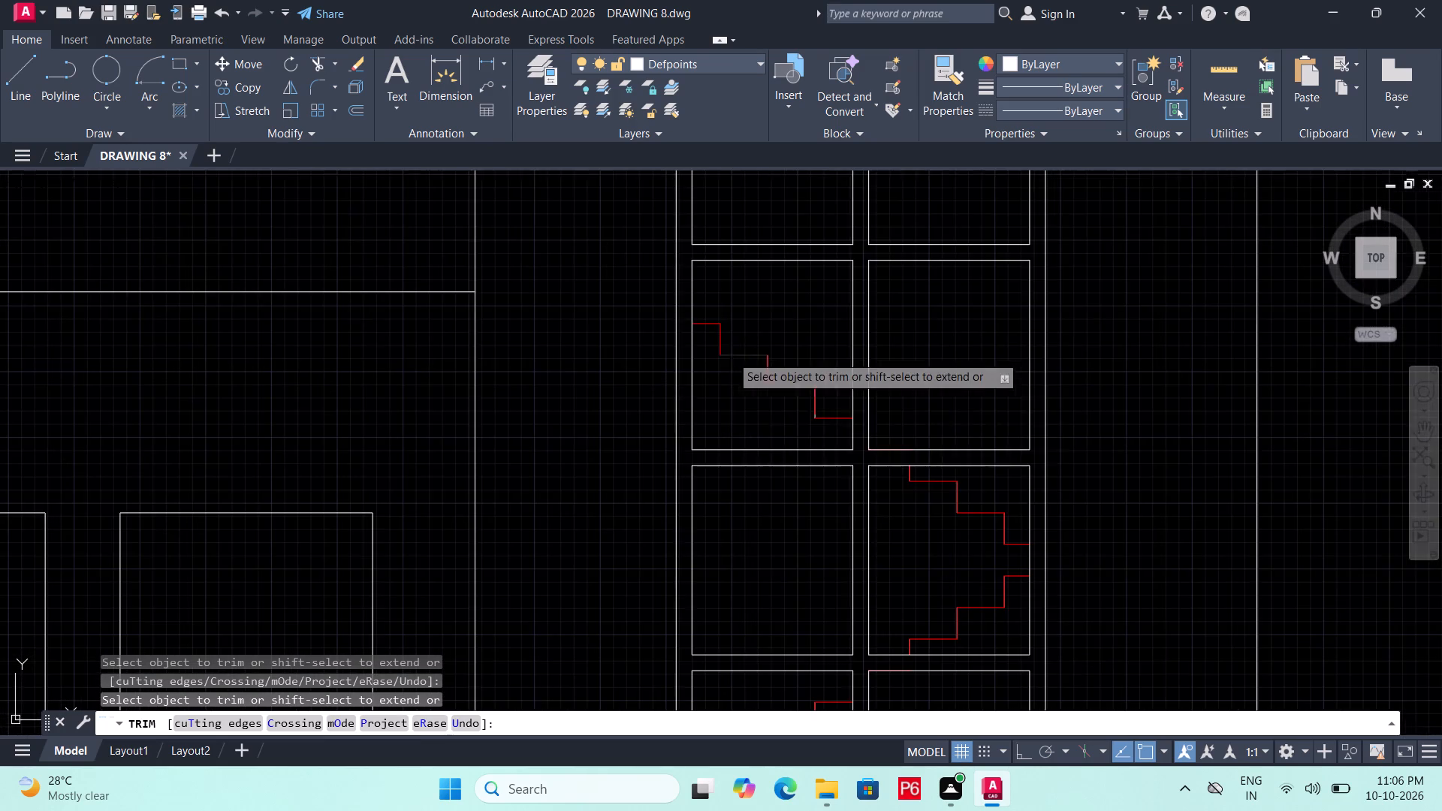
middle_drag(837, 470, 867, 307)
key(ctrl+s)
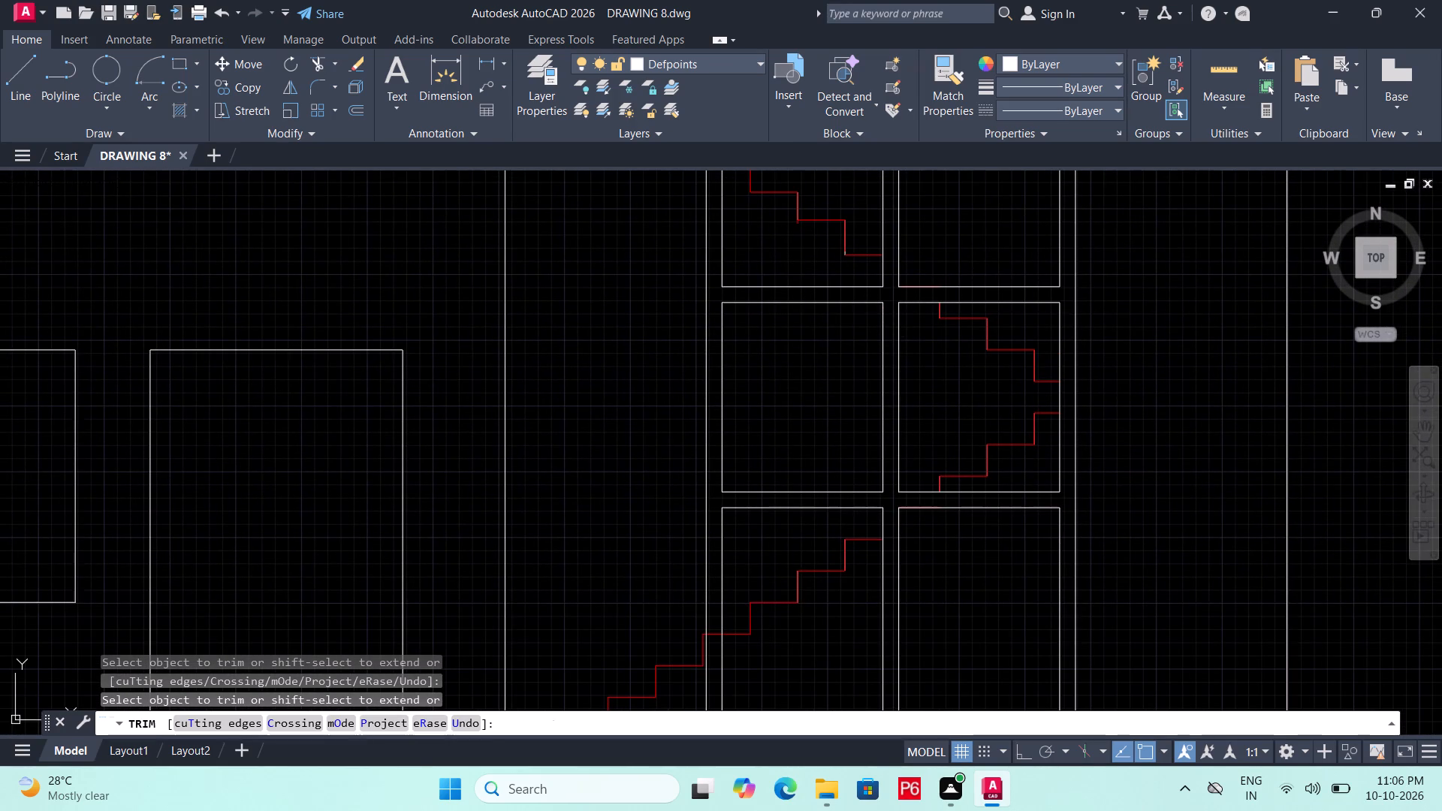
key(ctrl+s)
Trim the lower stair flight's treads and risers from the left-hand side of the window frame down to the tower's base line.
middle_drag(920, 457, 959, 364)
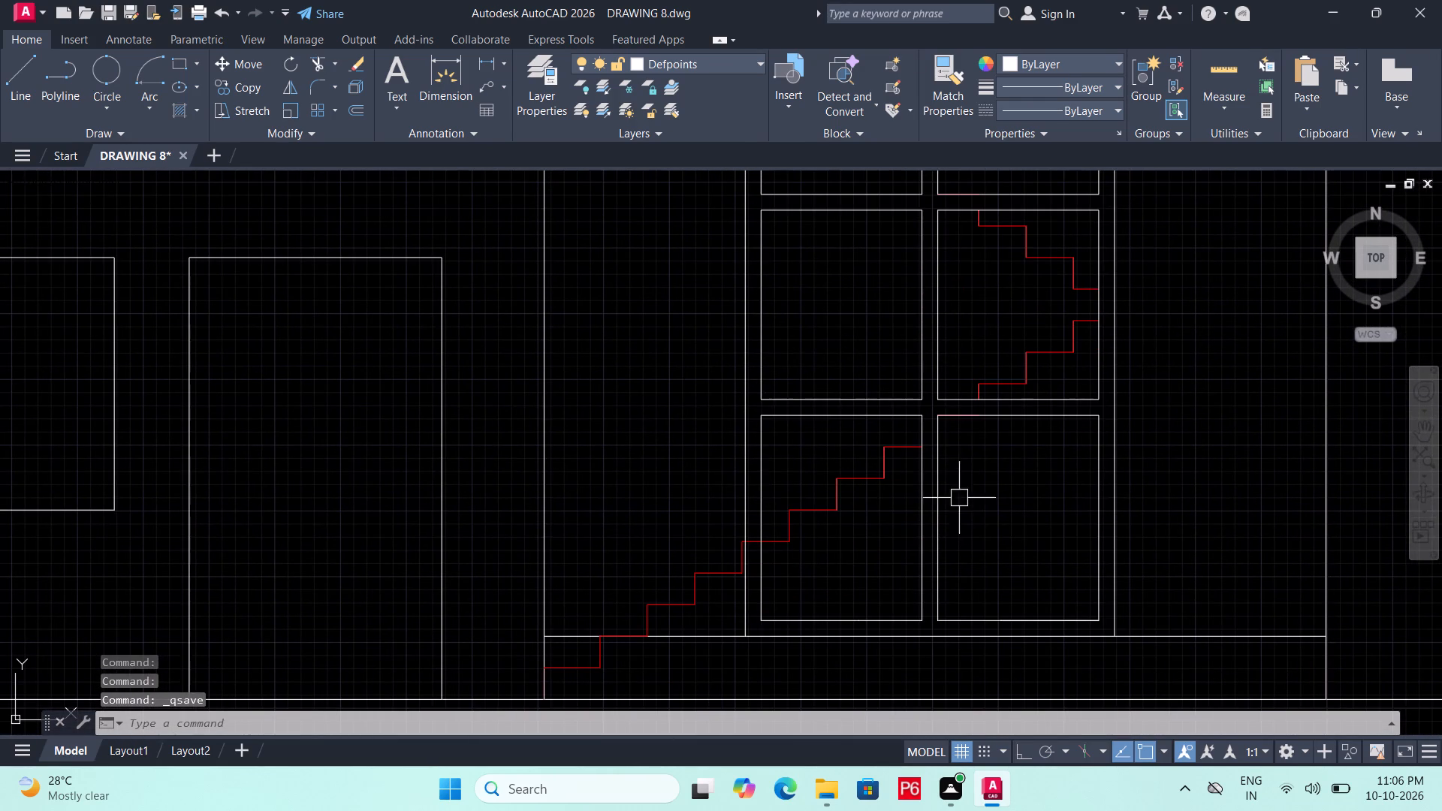
scroll(728, 570, up, 3)
middle_drag(735, 565, 792, 382)
scroll(792, 382, down, 1)
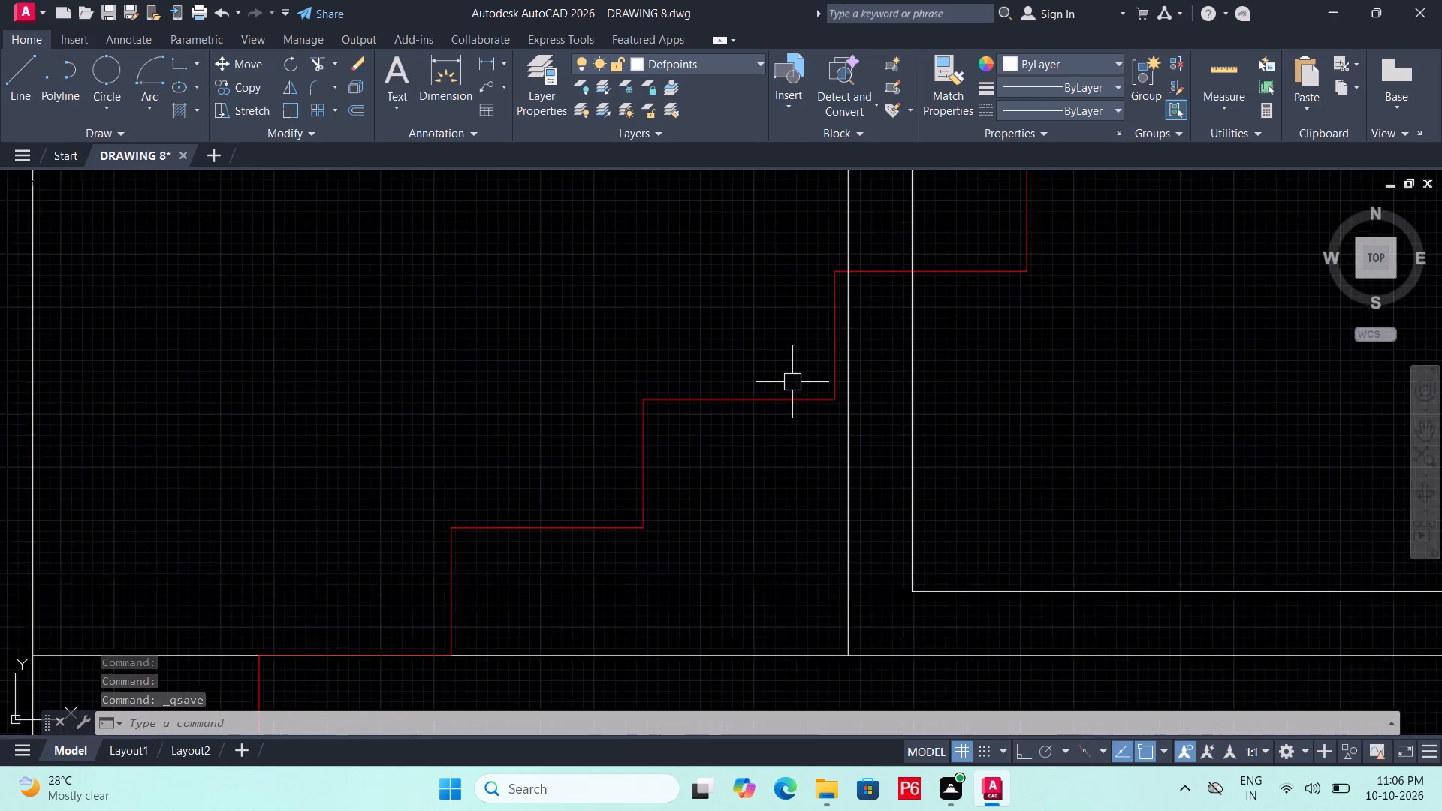
text(TR)
key(space)
key(space)
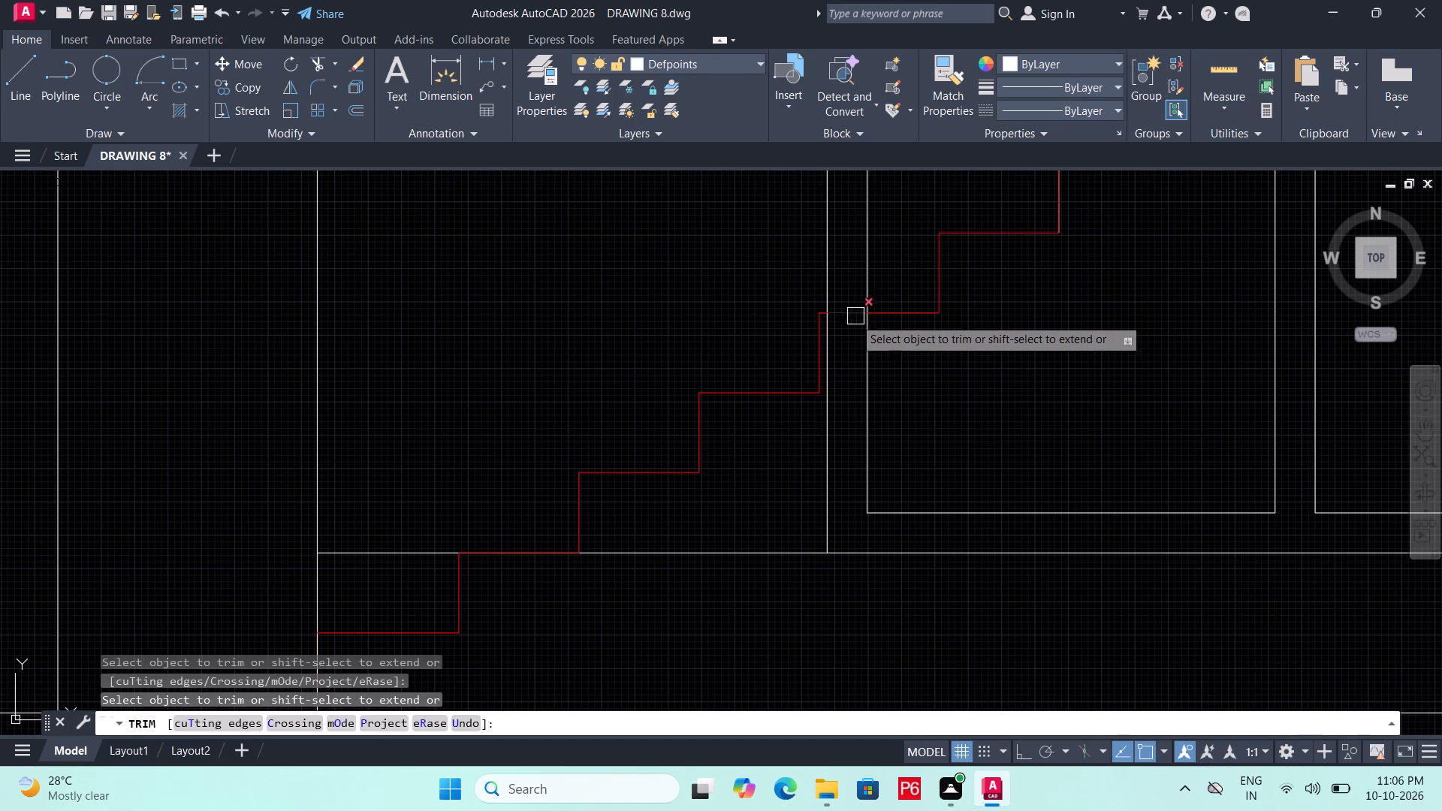
click(852, 318)
scroll(831, 322, up, 2)
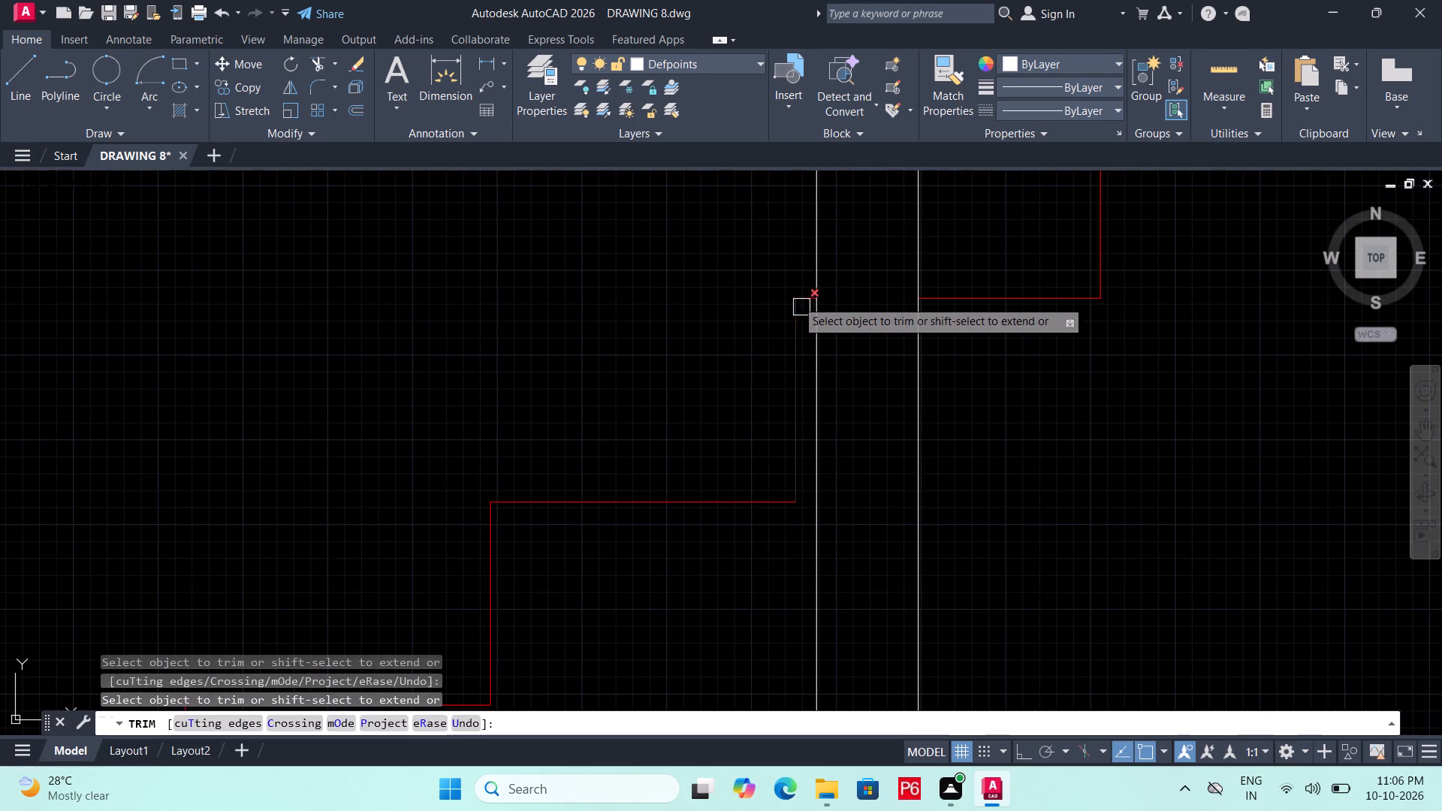
click(796, 297)
click(795, 332)
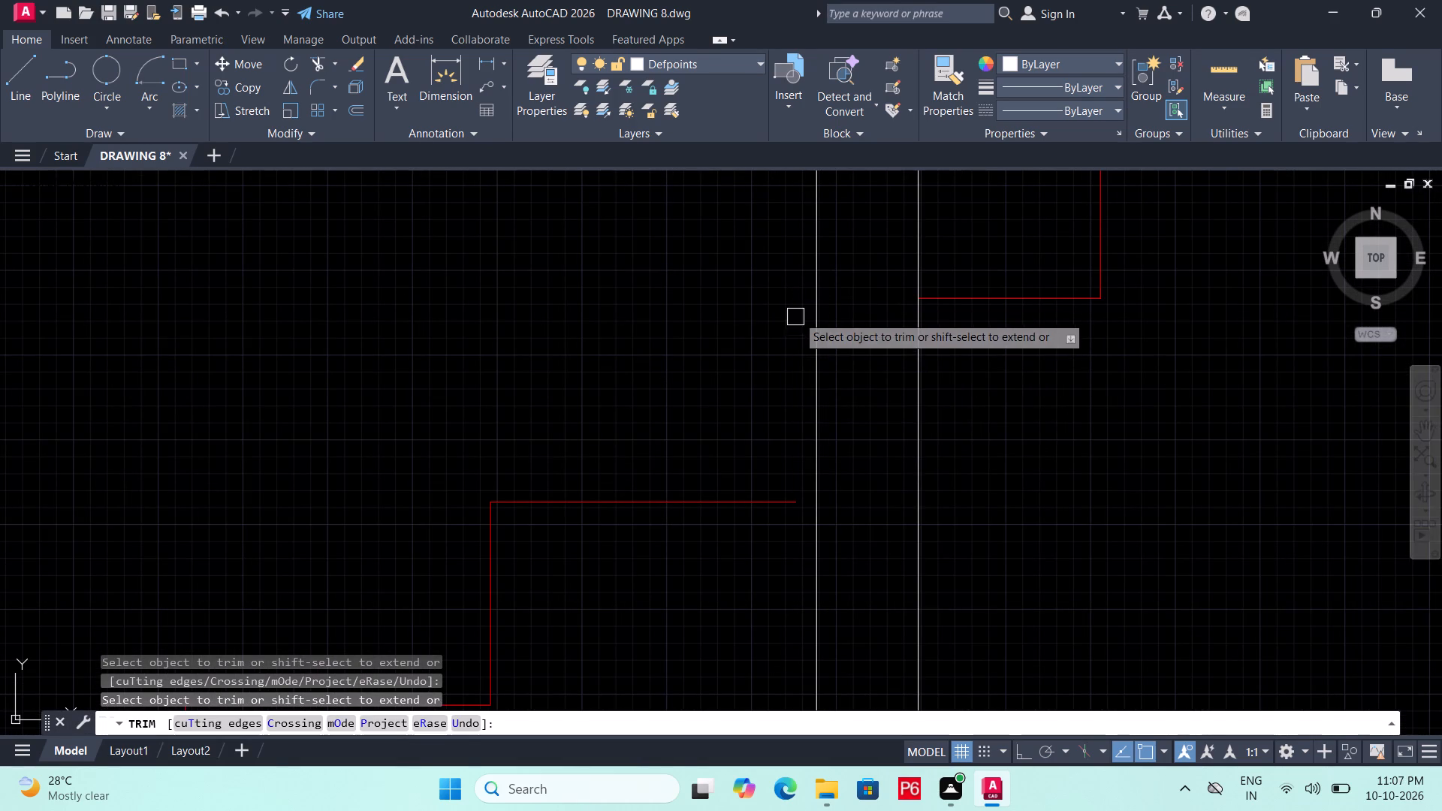
drag(754, 503, 756, 496)
scroll(726, 293, down, 2)
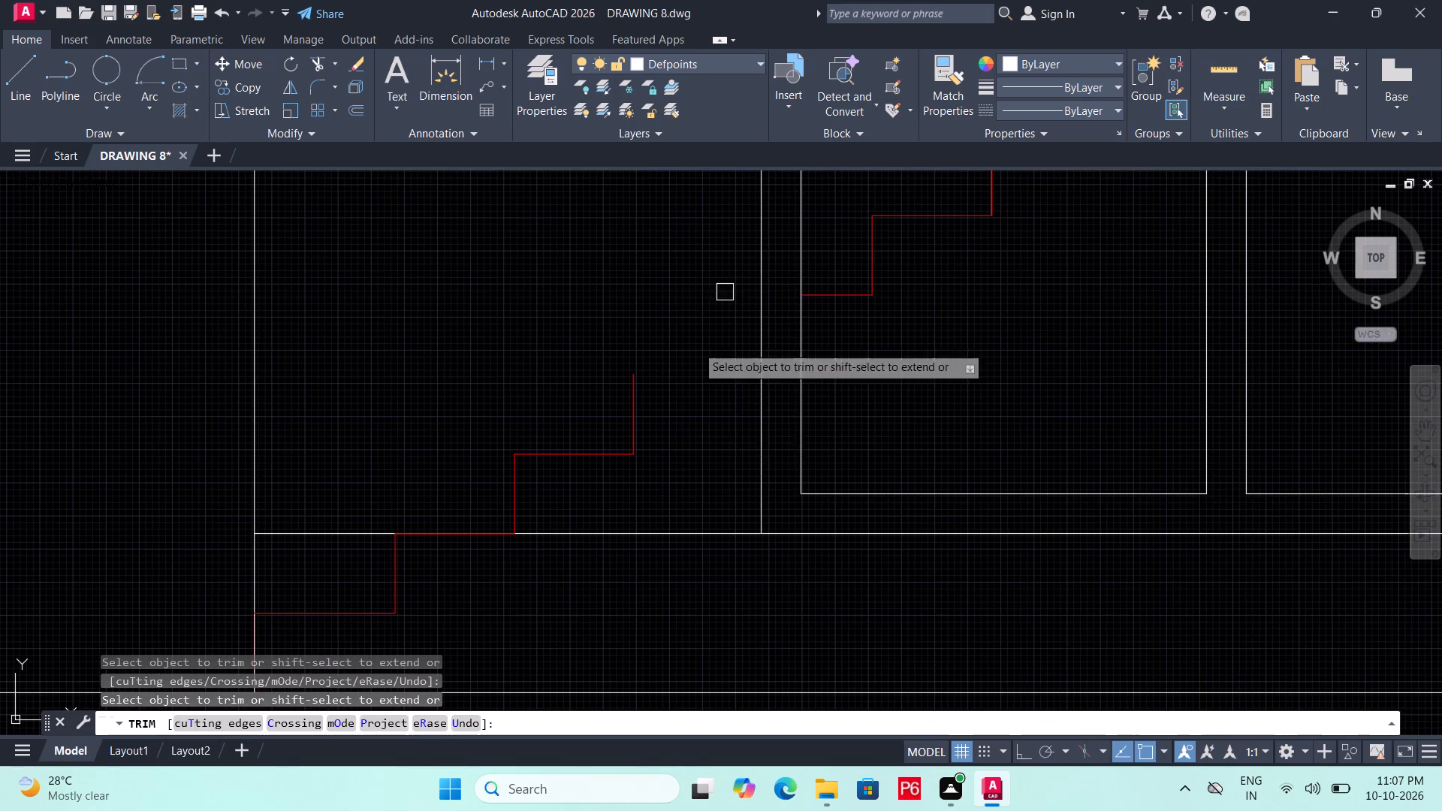
click(668, 354)
drag(566, 484, 557, 481)
click(506, 480)
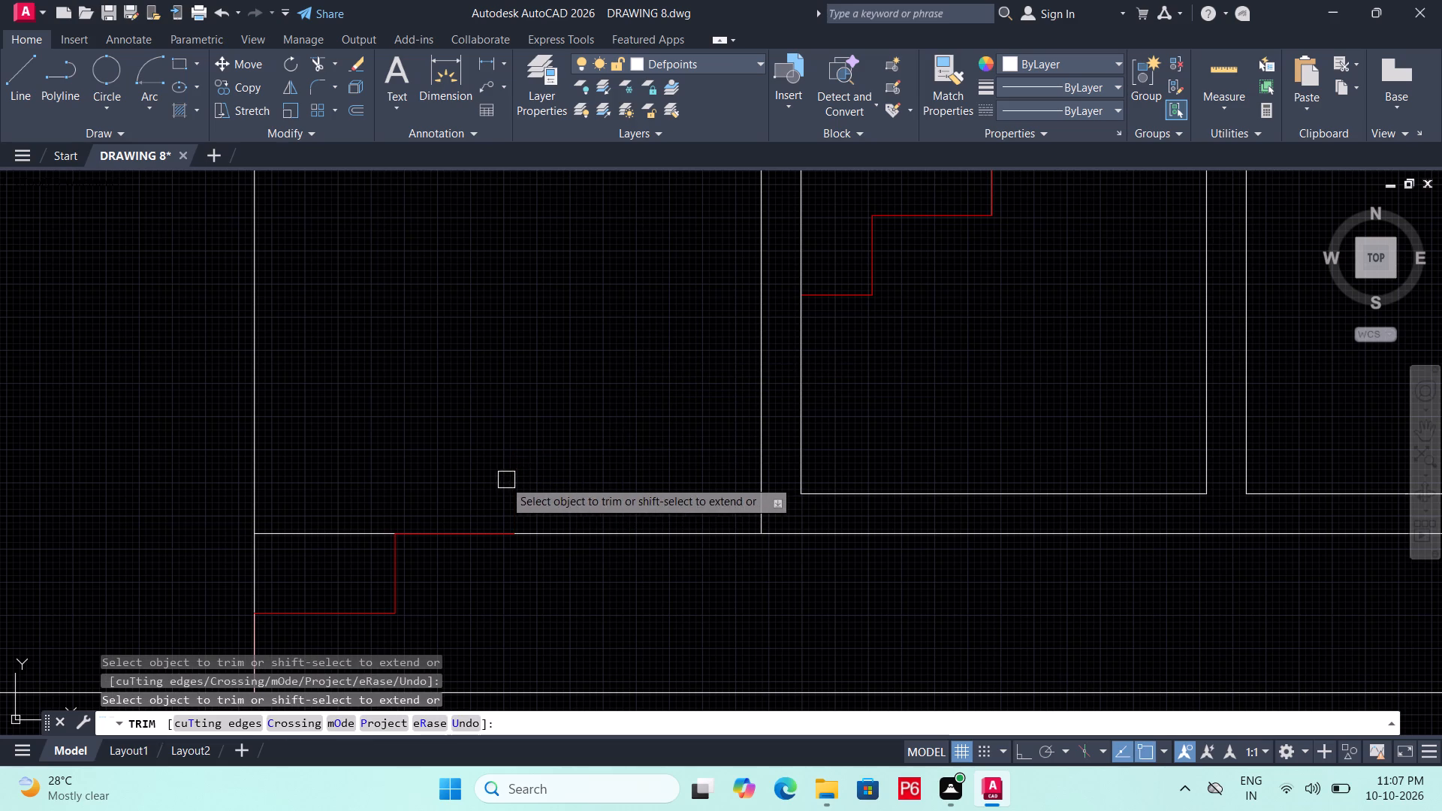
Trim the red tread overlapping the tower's base line, the step below it, and the red line overlapping the tower's left wall.
click(445, 532)
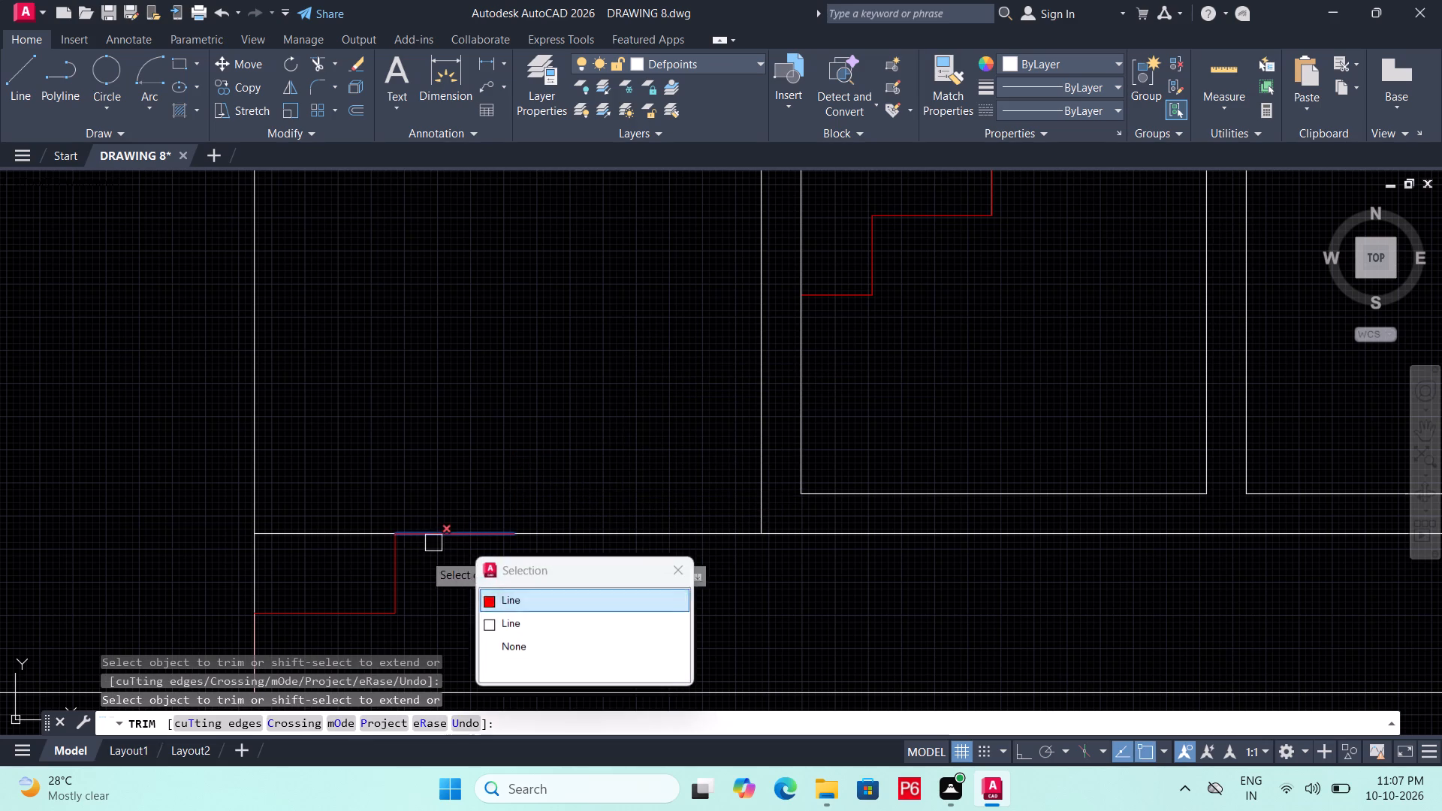
click(542, 602)
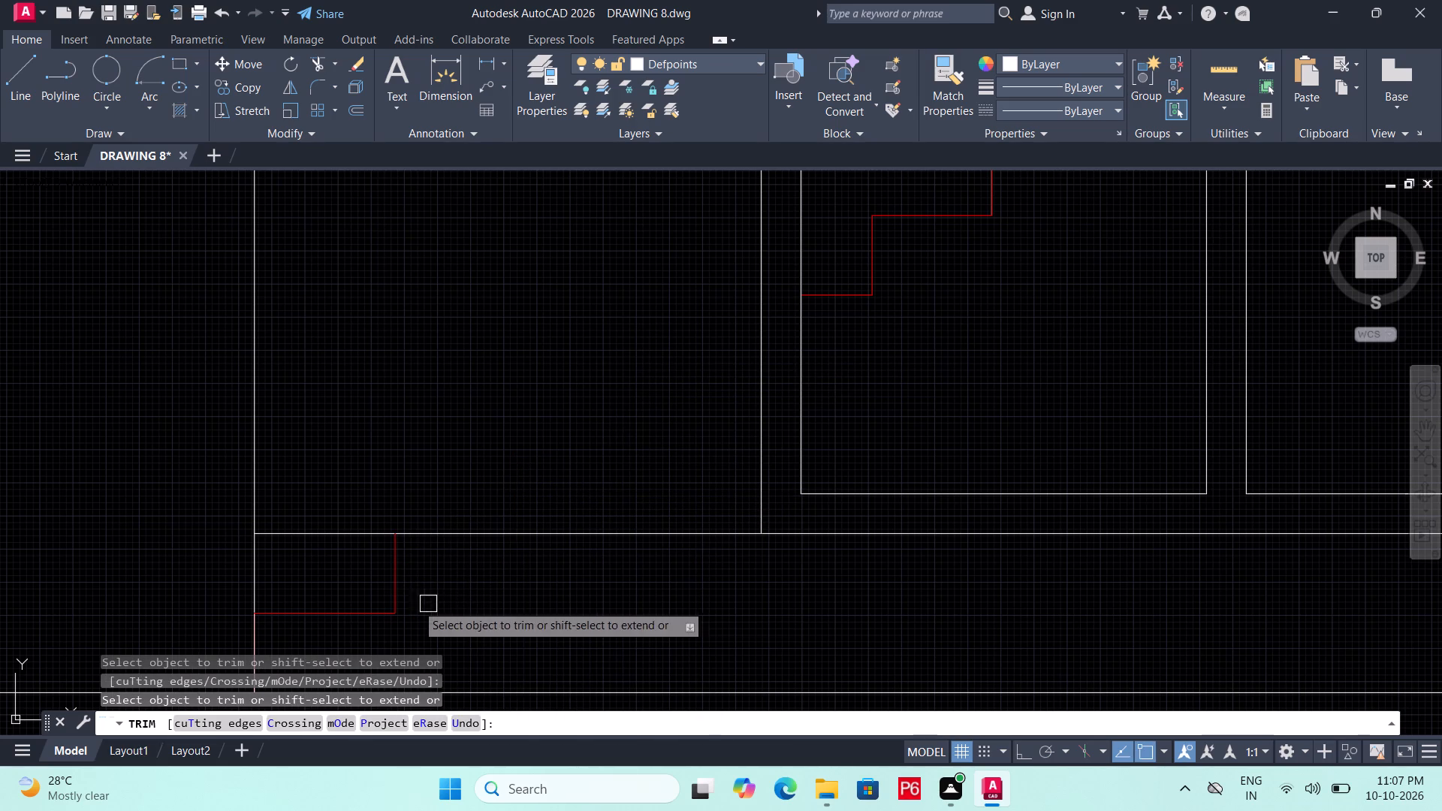
click(413, 581)
click(333, 617)
scroll(437, 539, down, 2)
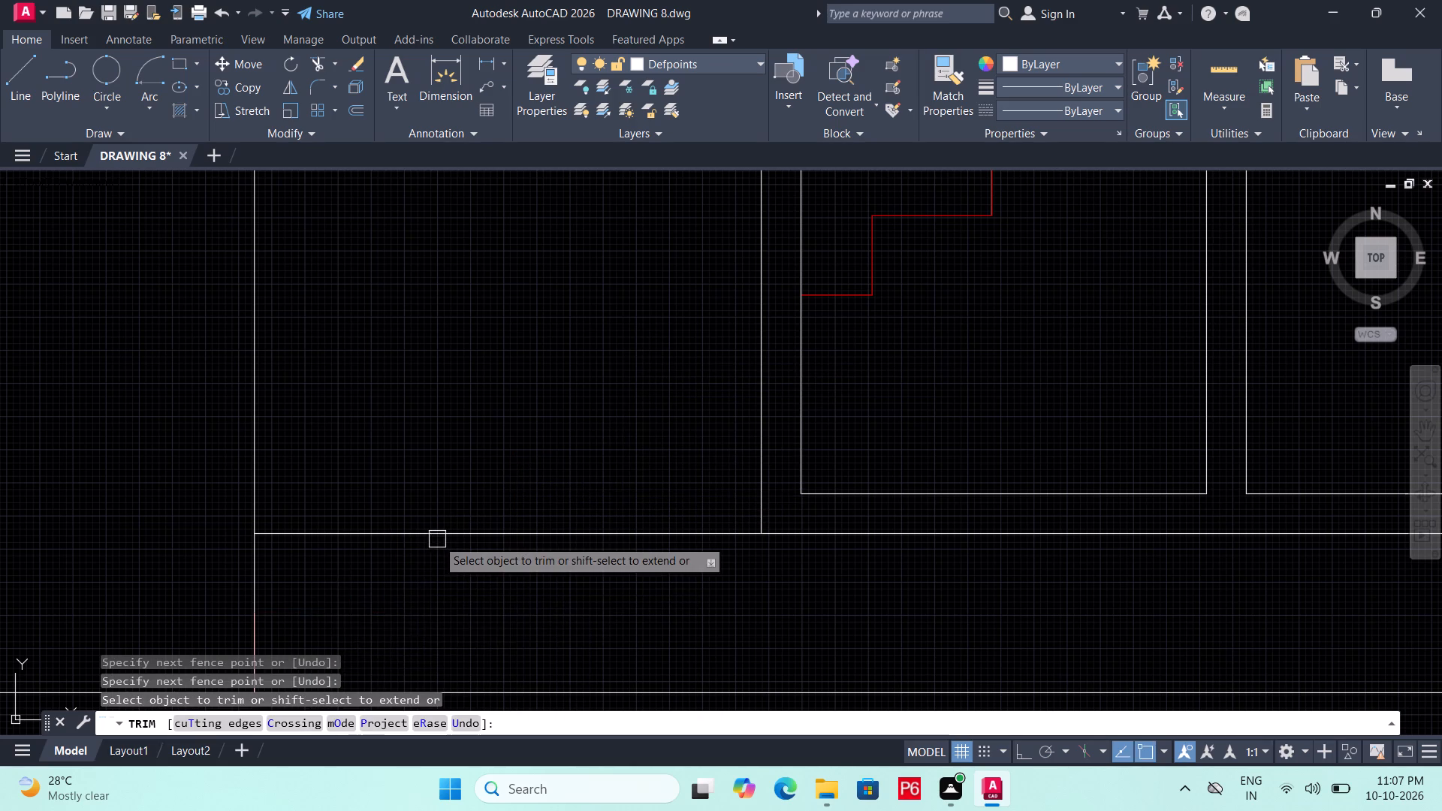
scroll(373, 571, up, 1)
click(368, 573)
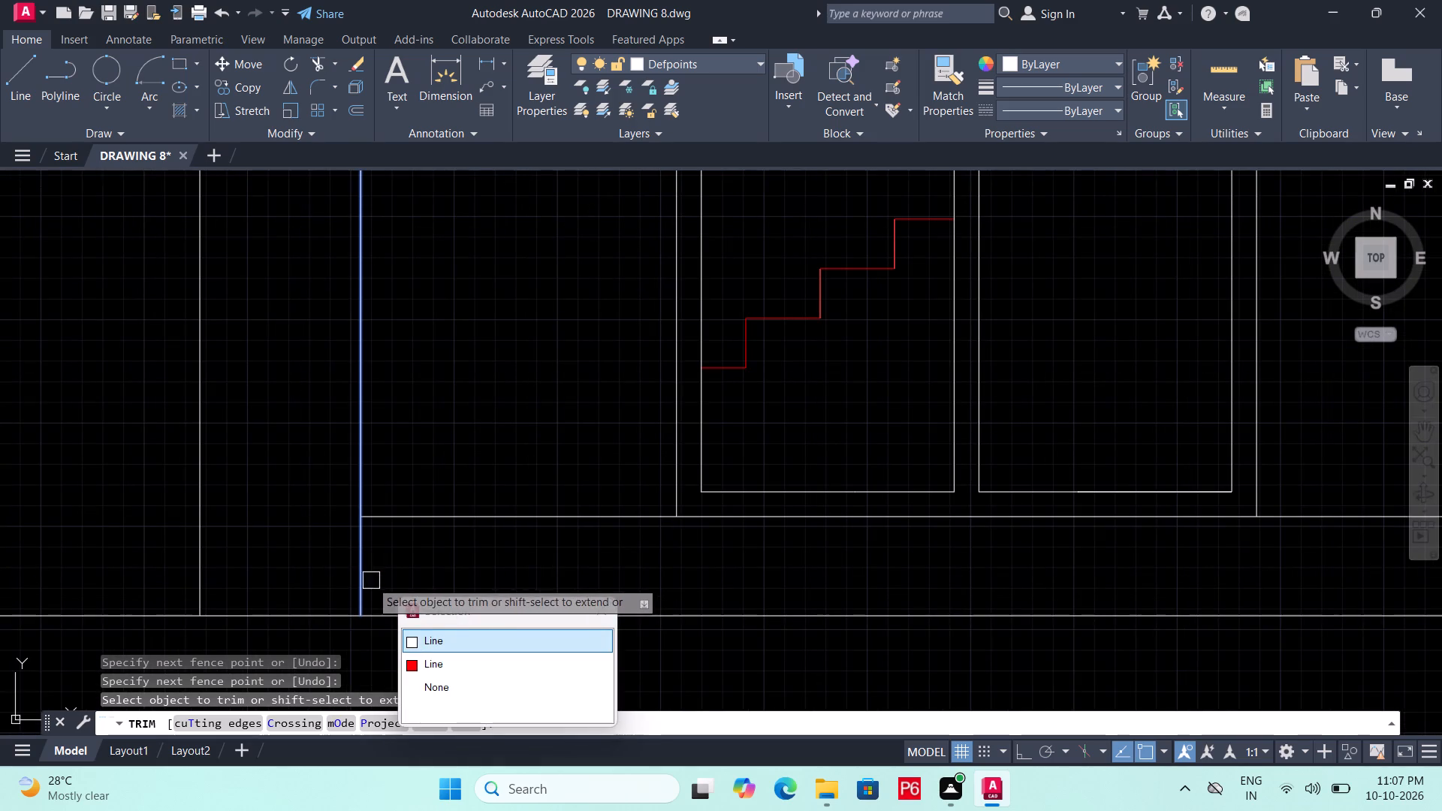
click(435, 661)
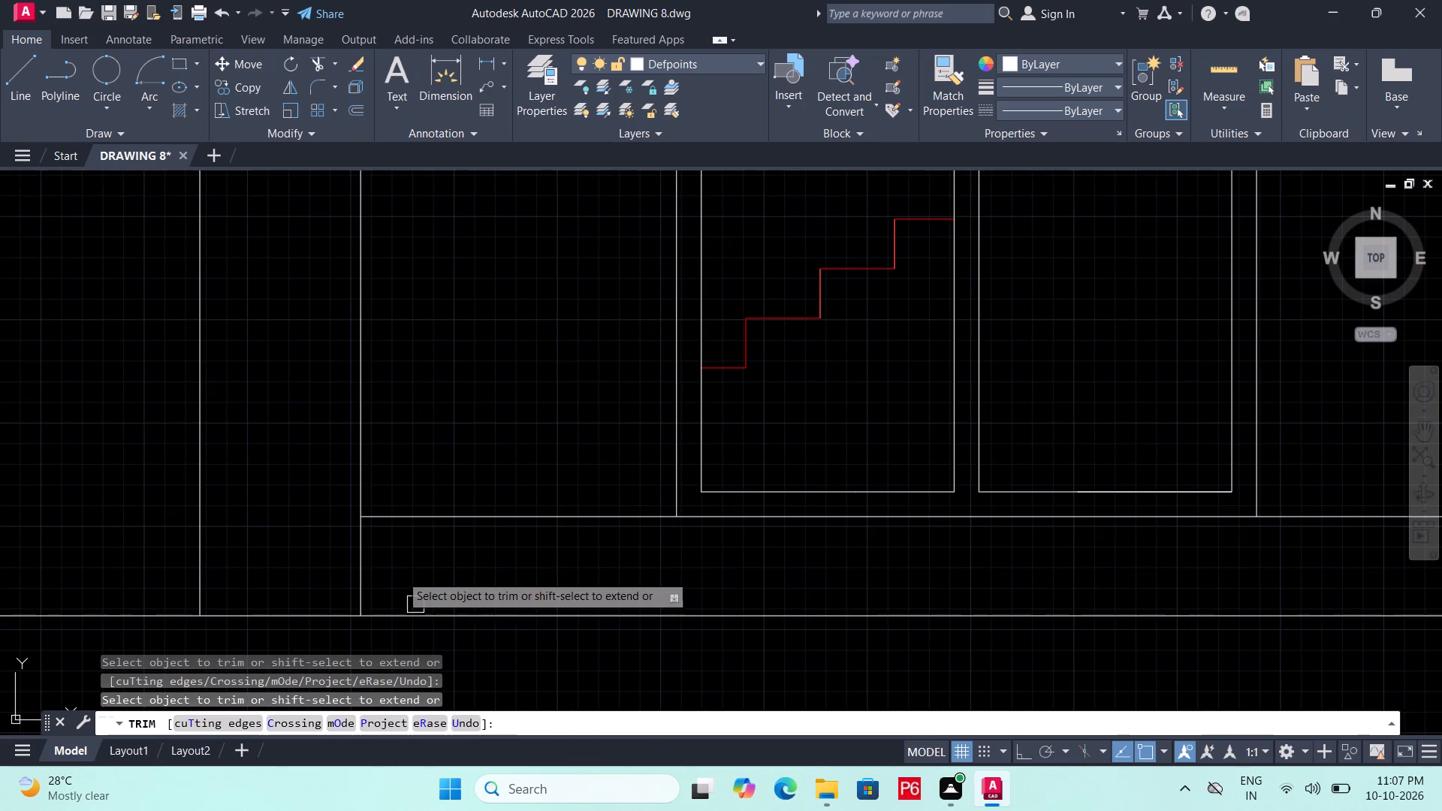
key(Escape)
Save the drawing.
key(ctrl+s)
key(ctrl+s)
key(ctrl+s)
scroll(648, 516, down, 2)
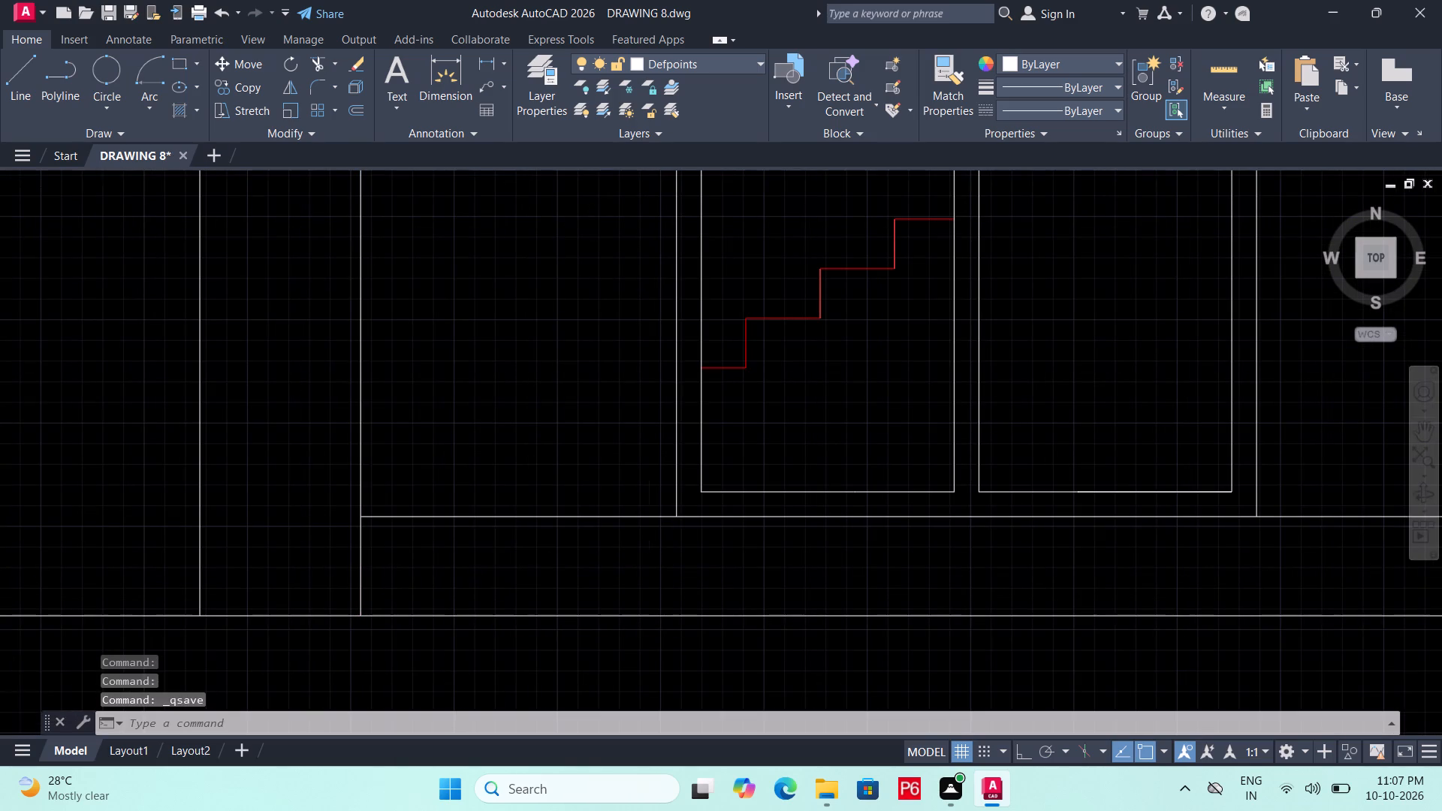
middle_drag(816, 514, 929, 647)
scroll(891, 580, down, 1)
middle_drag(888, 571, 894, 553)
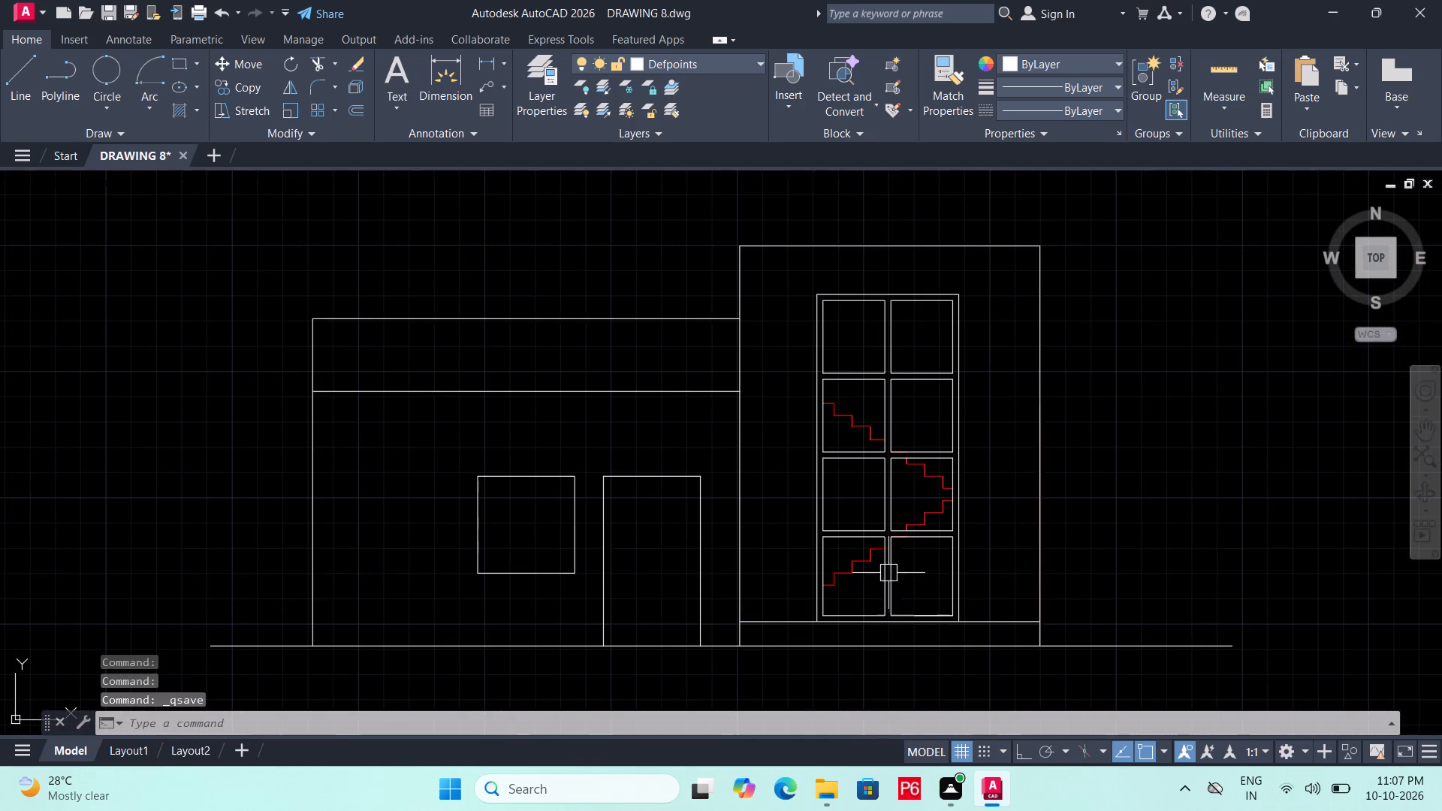
middle_drag(894, 553, 909, 517)
key(ctrl+s)
key(ctrl+s)
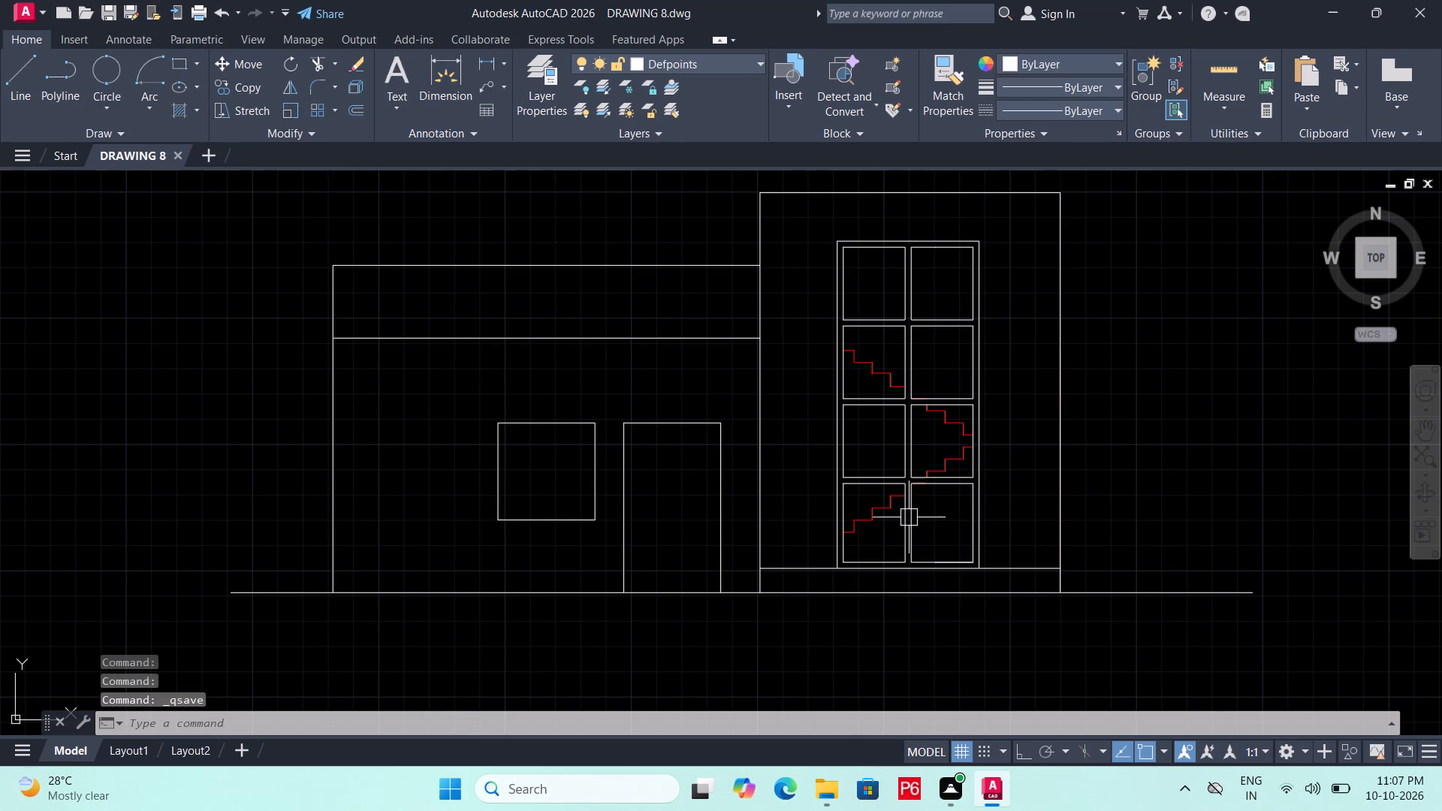
key(ctrl+s)
key(ctrl+s)
Offset the stair tower's top line 16" upward.
middle_drag(884, 441, 965, 484)
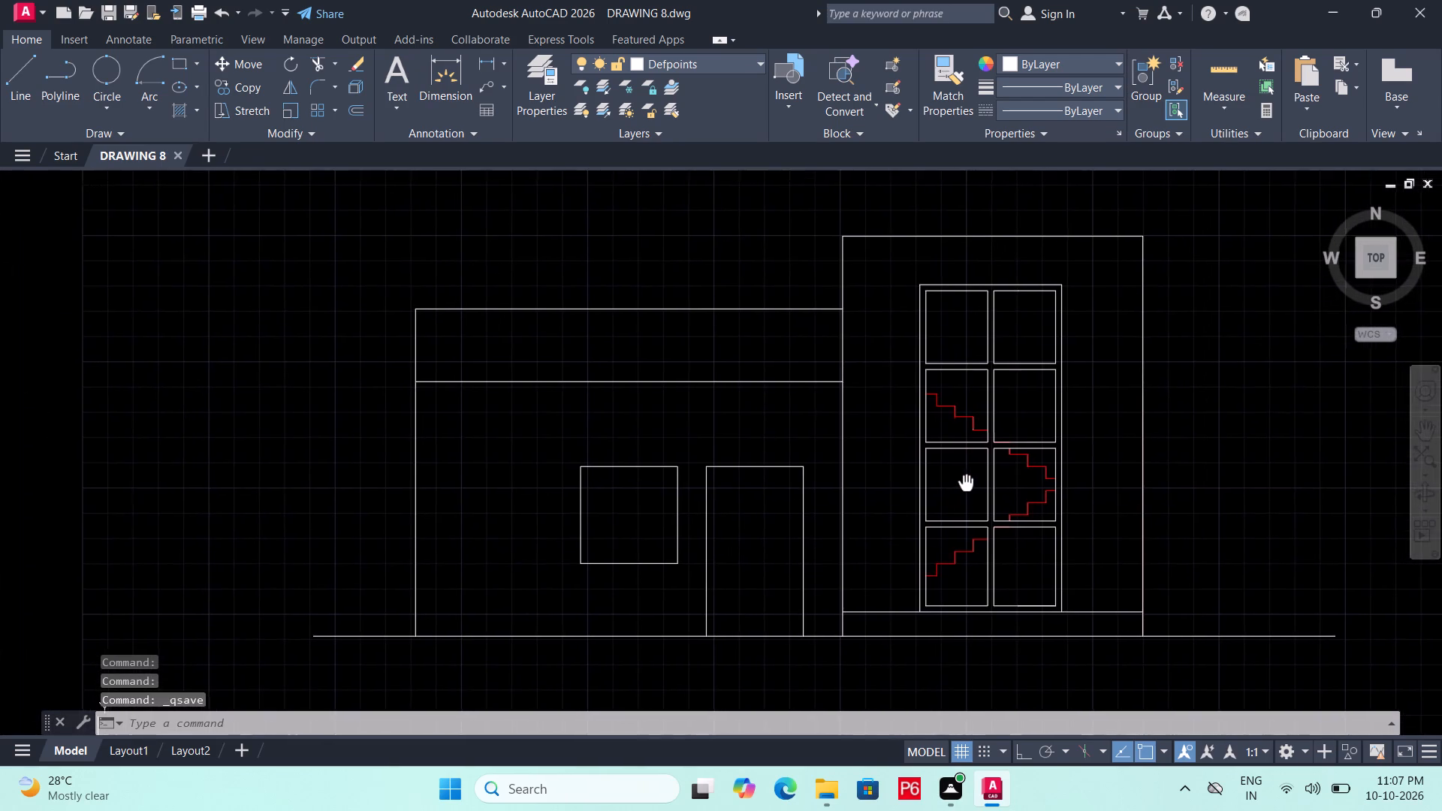
middle_drag(965, 484, 913, 492)
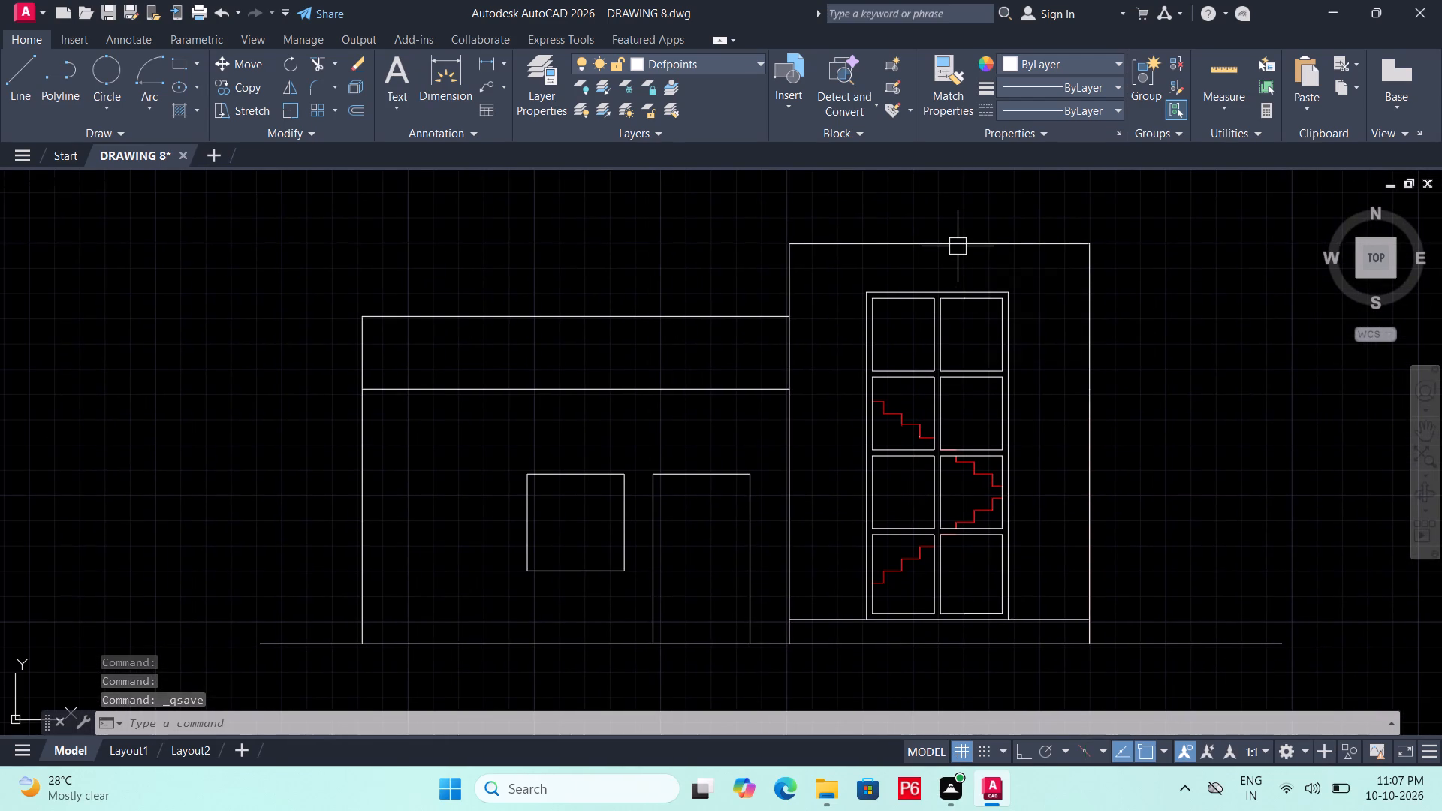
key(o)
key(Return)
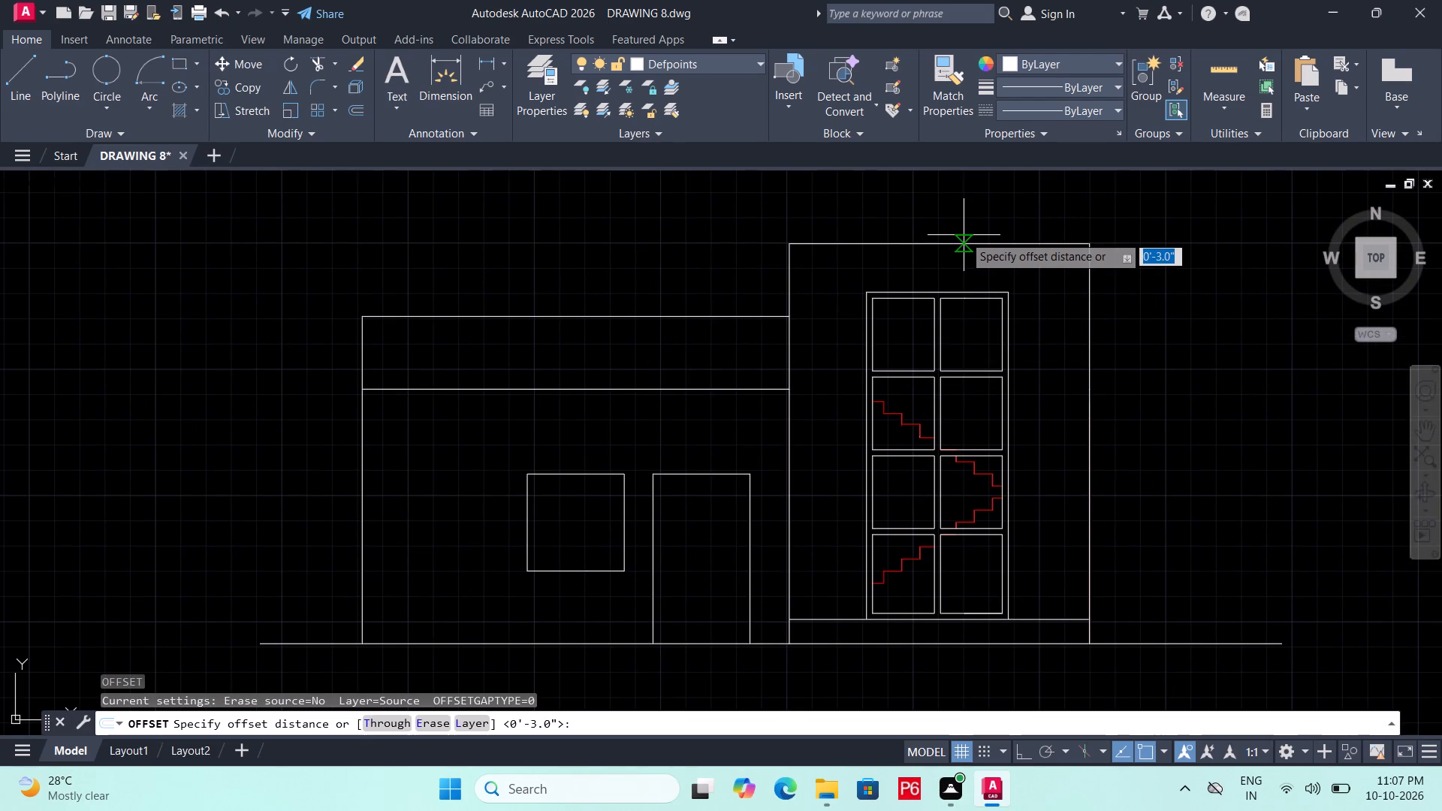
text(1')
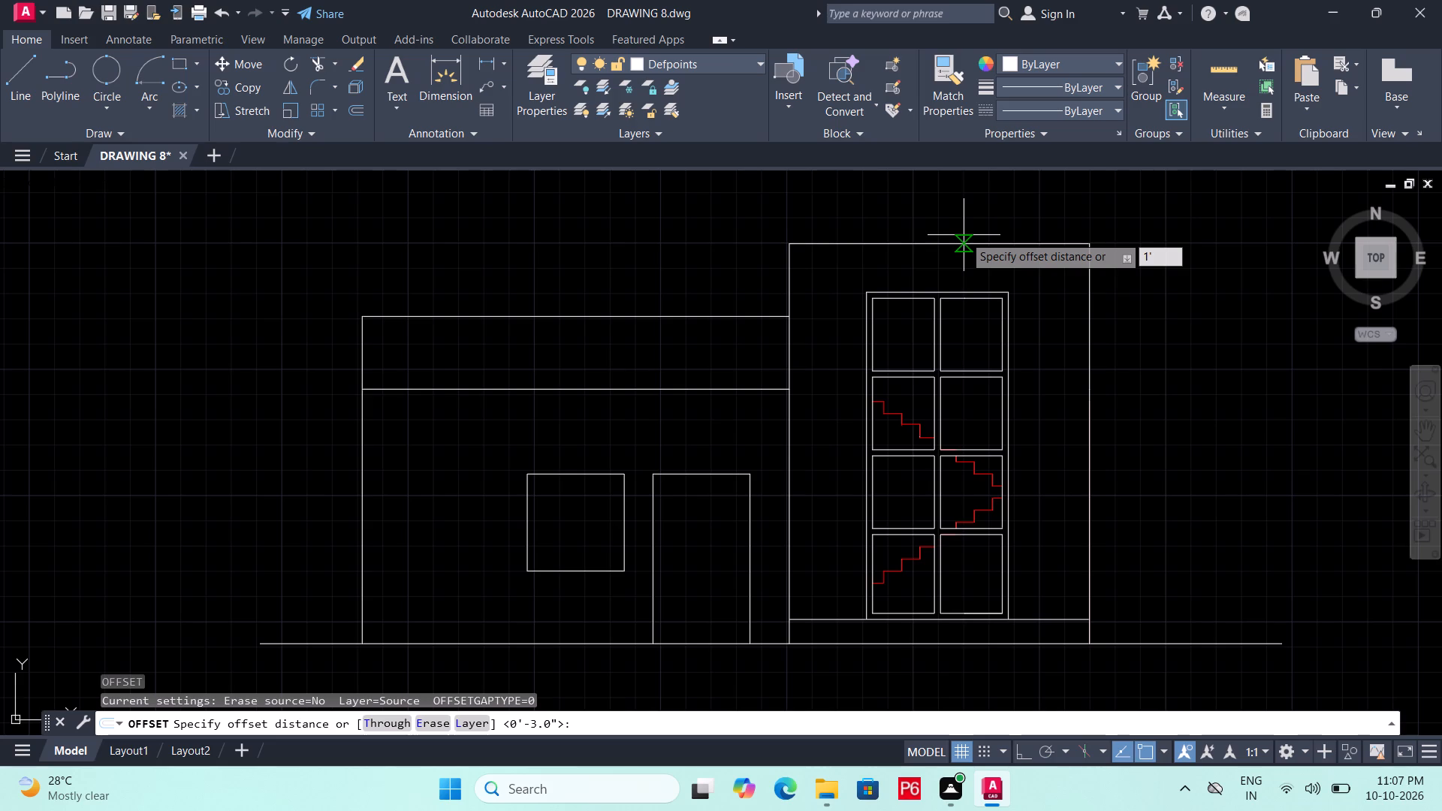
key(BackSpace)
text(6")
key(Return)
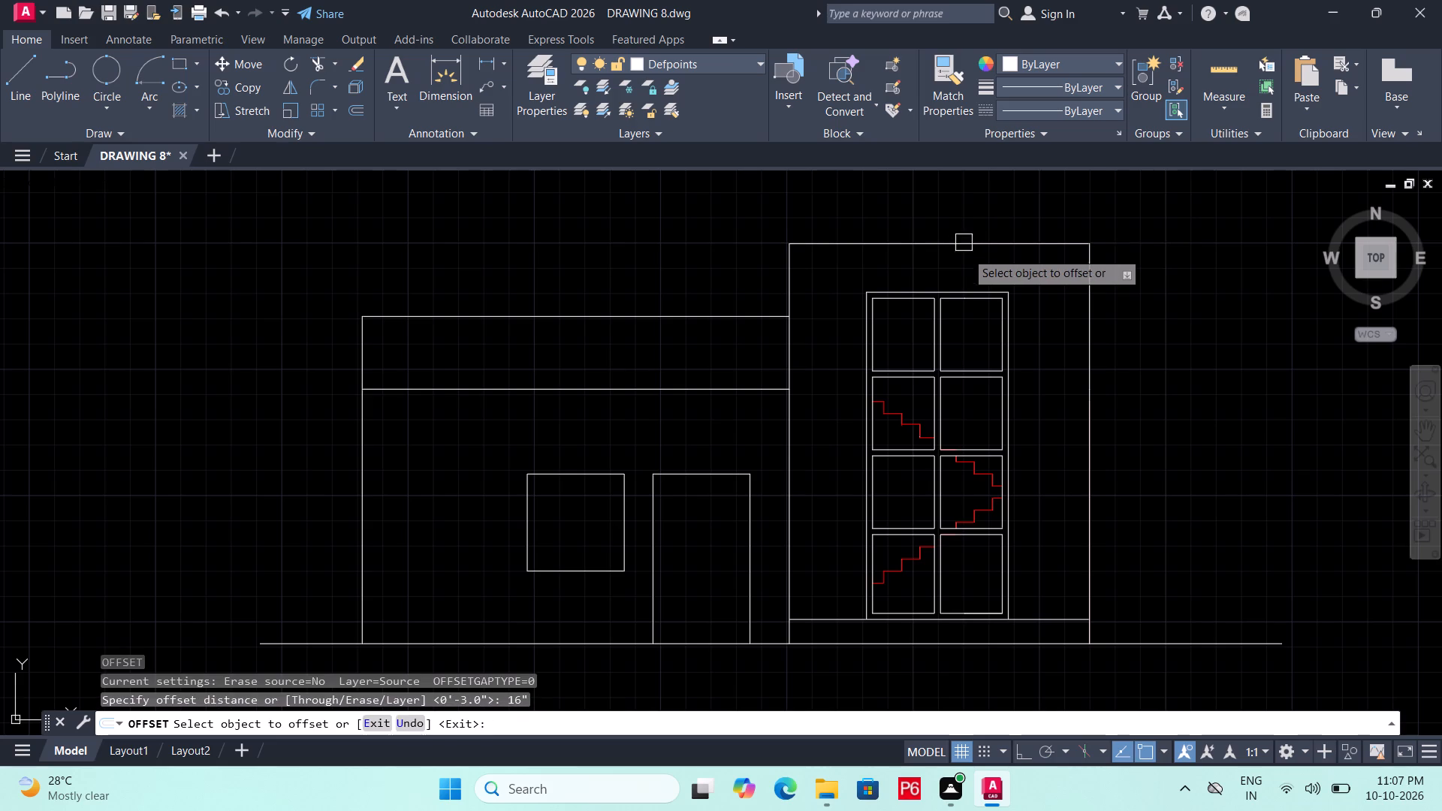
click(967, 246)
double_click(978, 212)
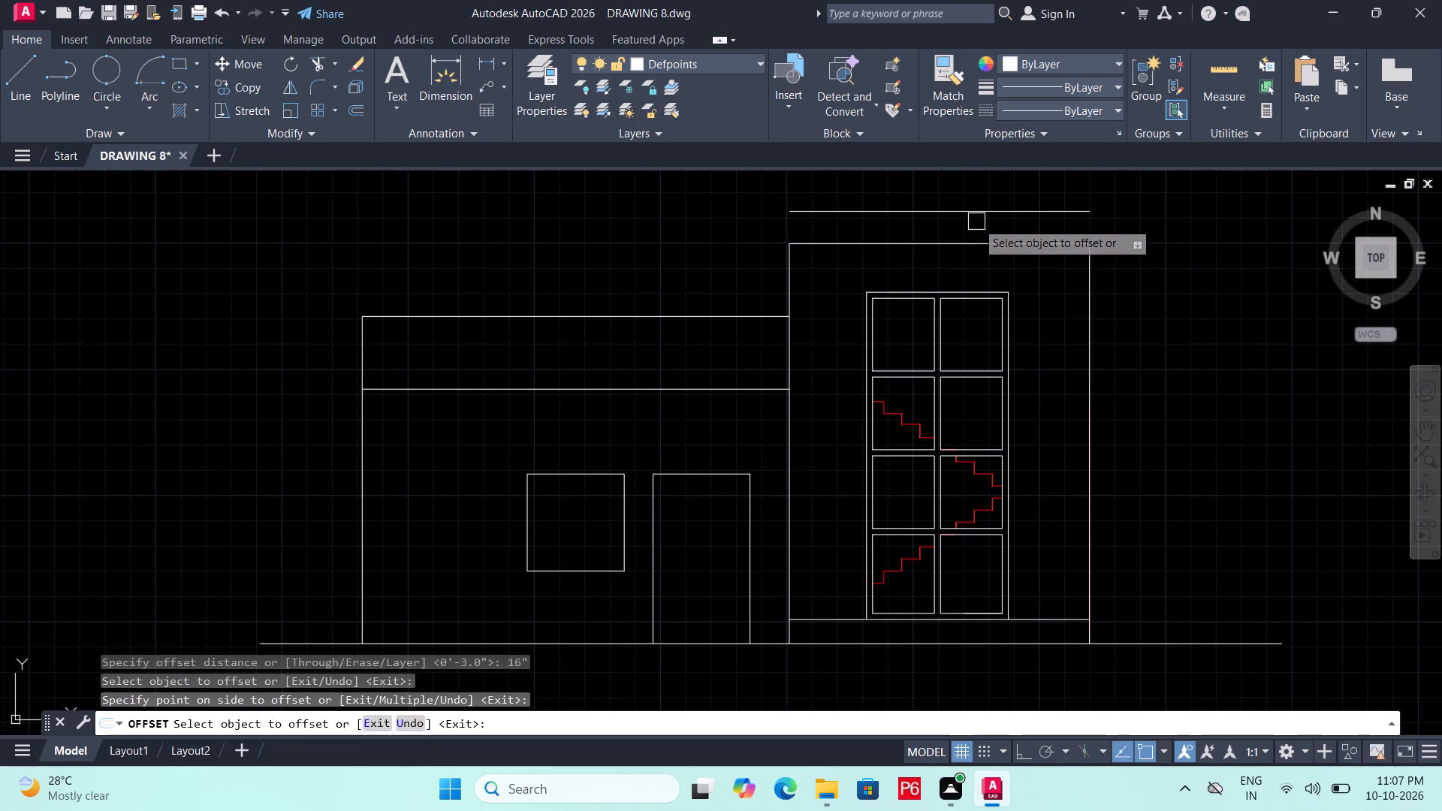
key(Escape)
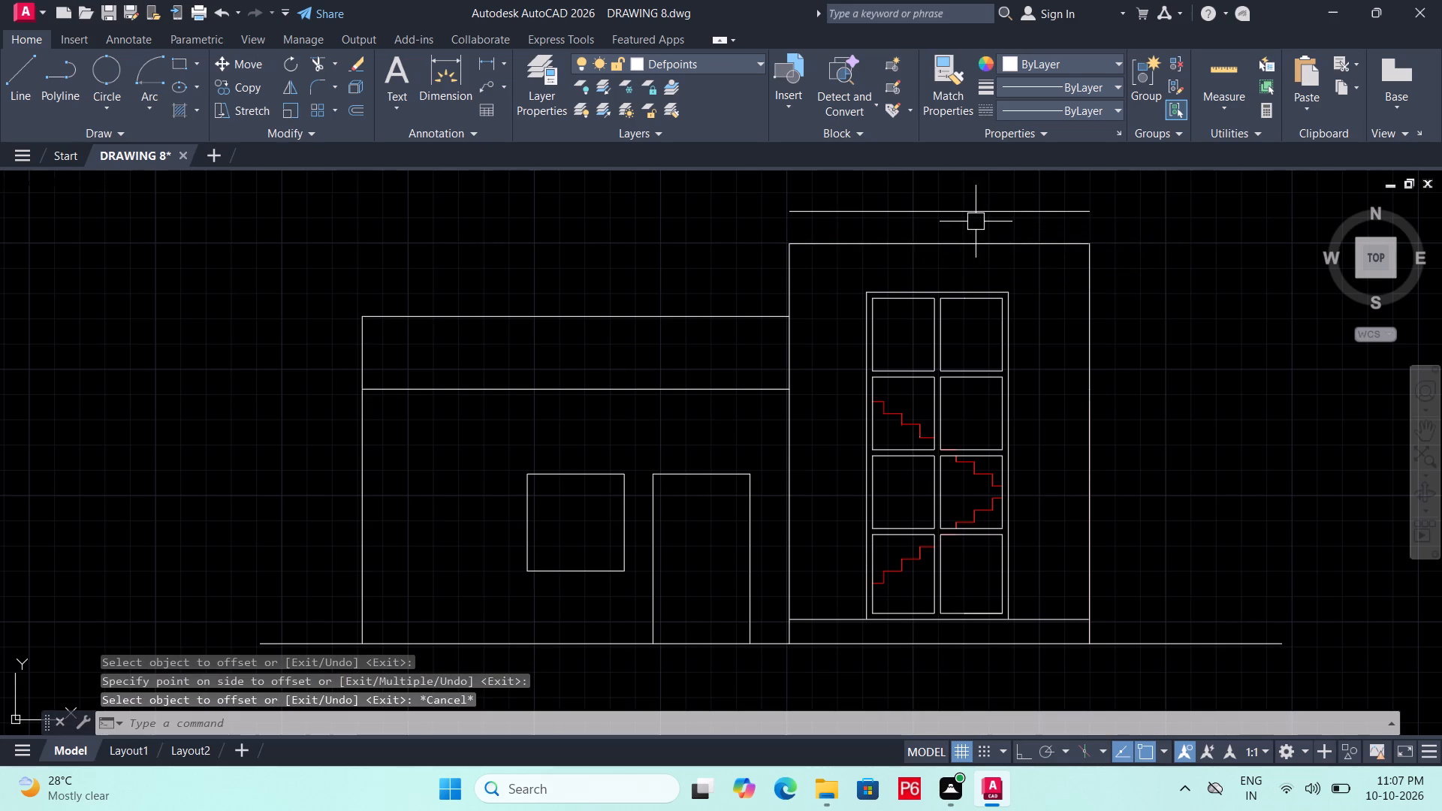
Close both ends of the band above the stair tower with vertical lines joining the offset line to the tower top.
text(L)
key(space)
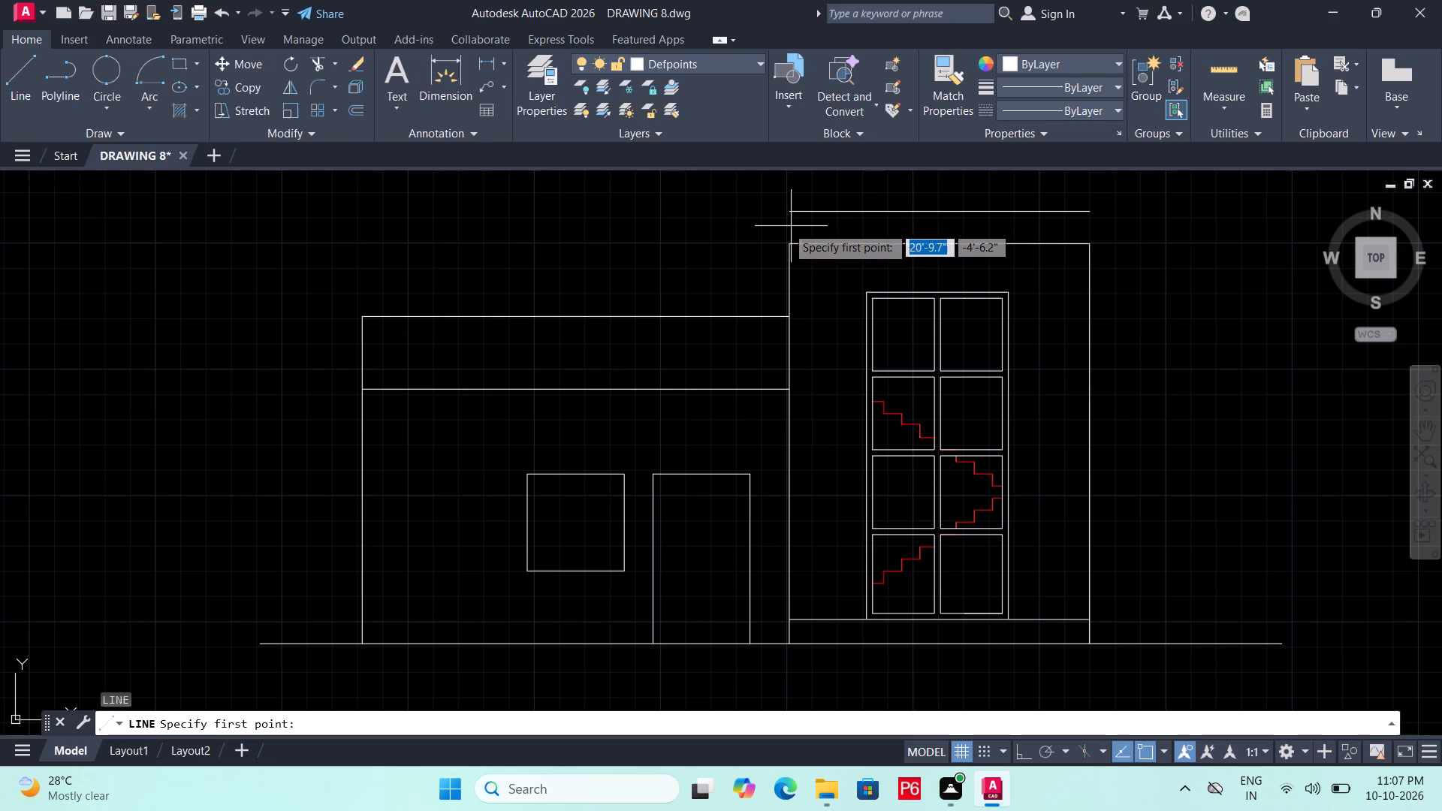
click(792, 214)
click(786, 240)
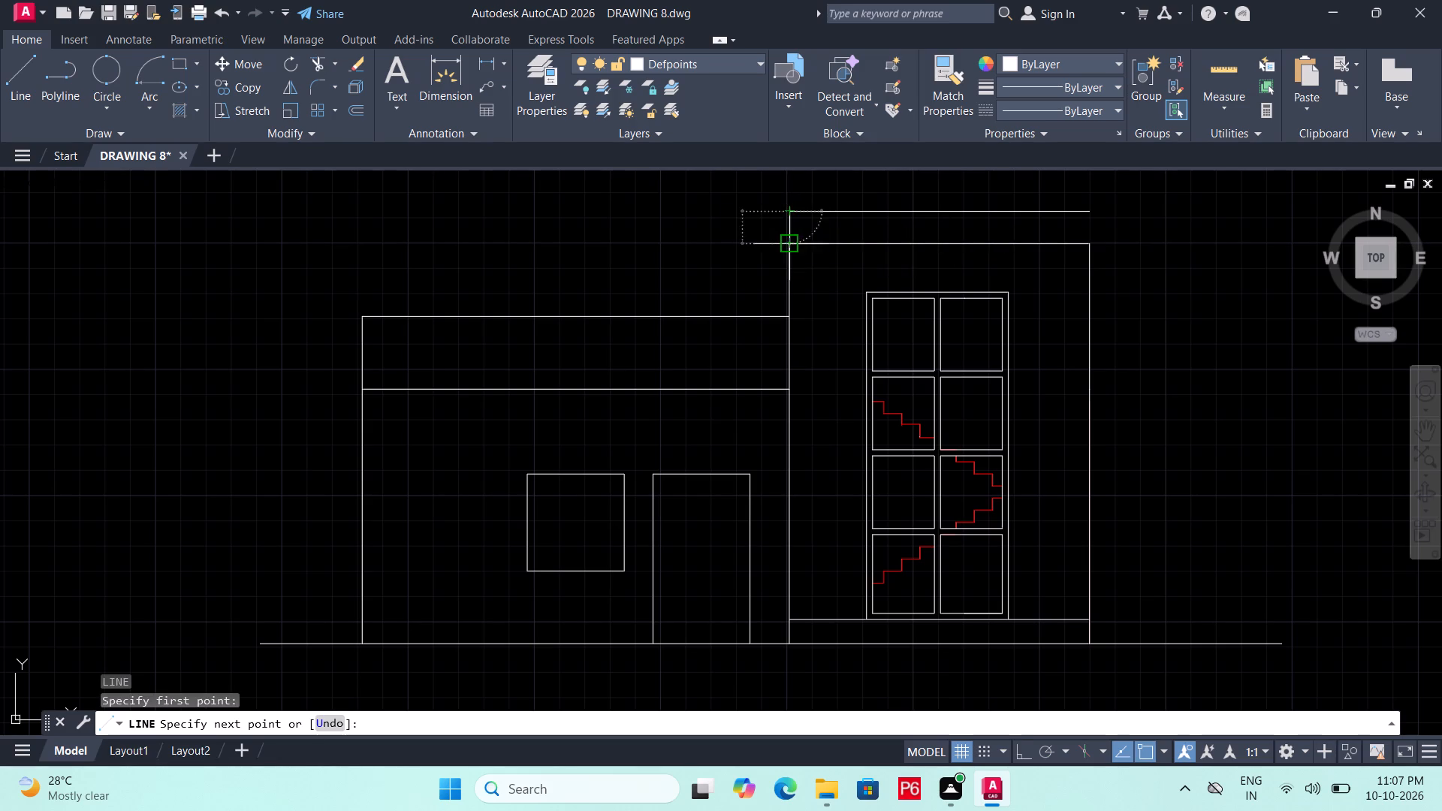
key(Escape)
text(L)
key(space)
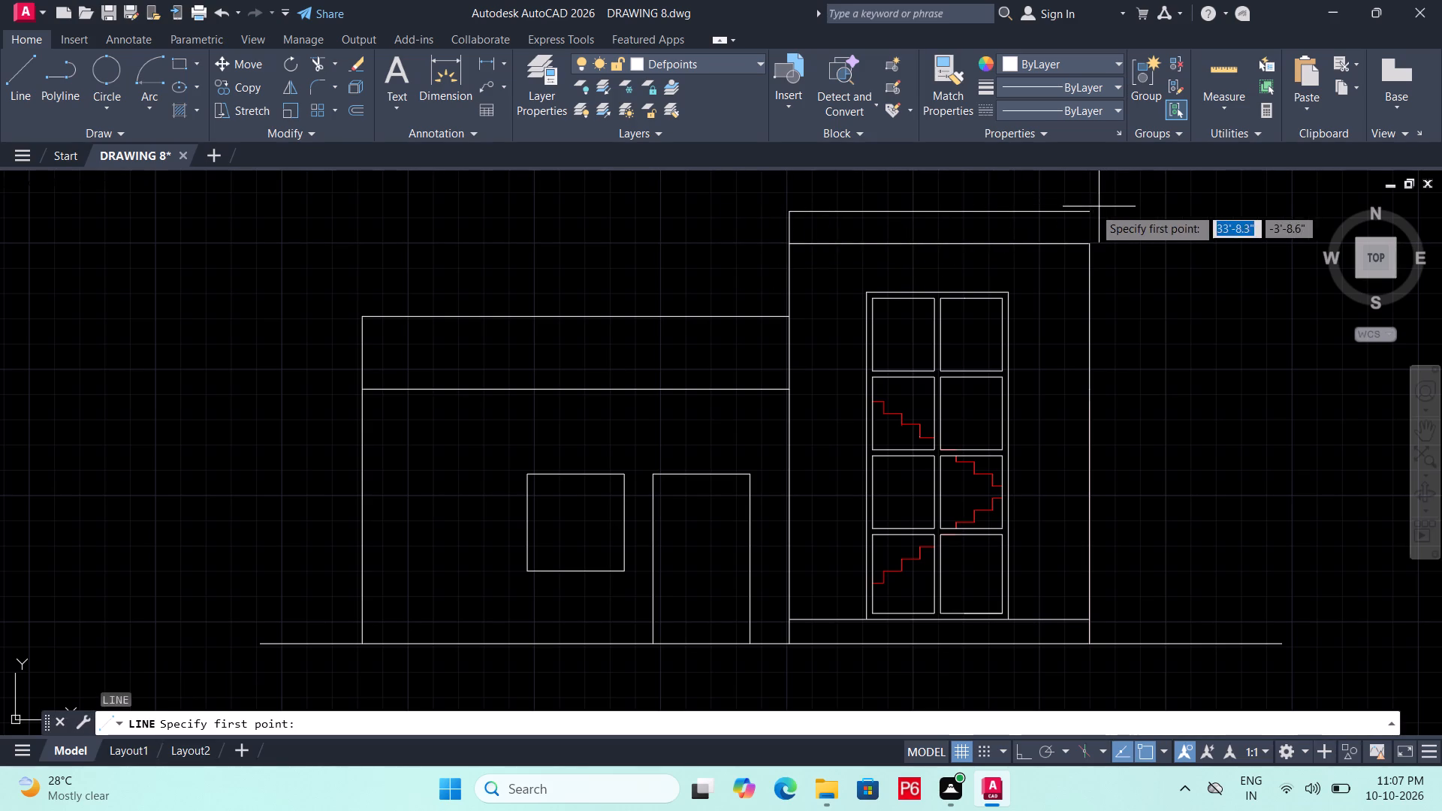
click(1085, 211)
click(1084, 239)
key(Escape)
Draw a horizontal line across the full width of the tower's top band, slightly below its upper edge.
middle_drag(867, 240, 797, 319)
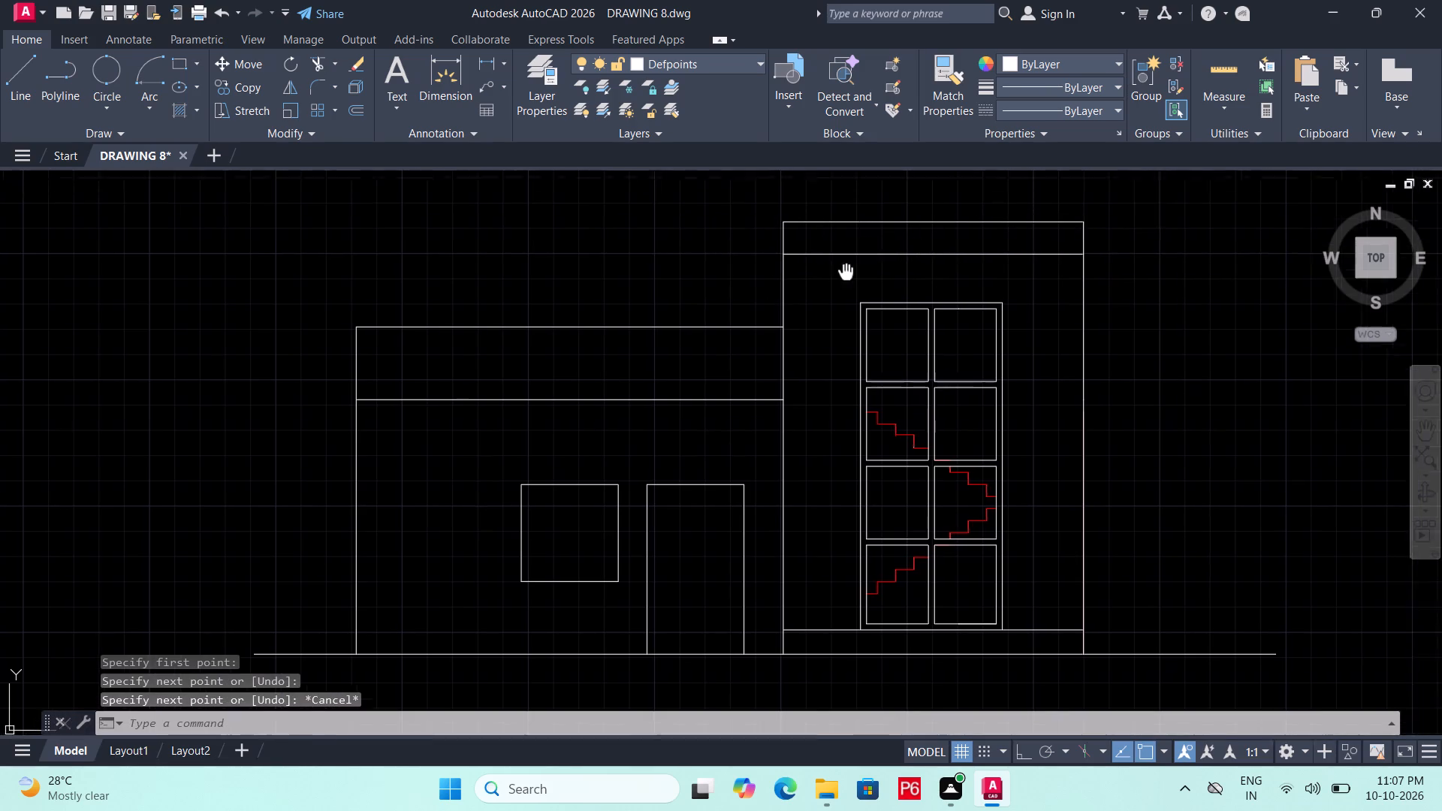
middle_drag(797, 319, 715, 351)
scroll(761, 337, up, 2)
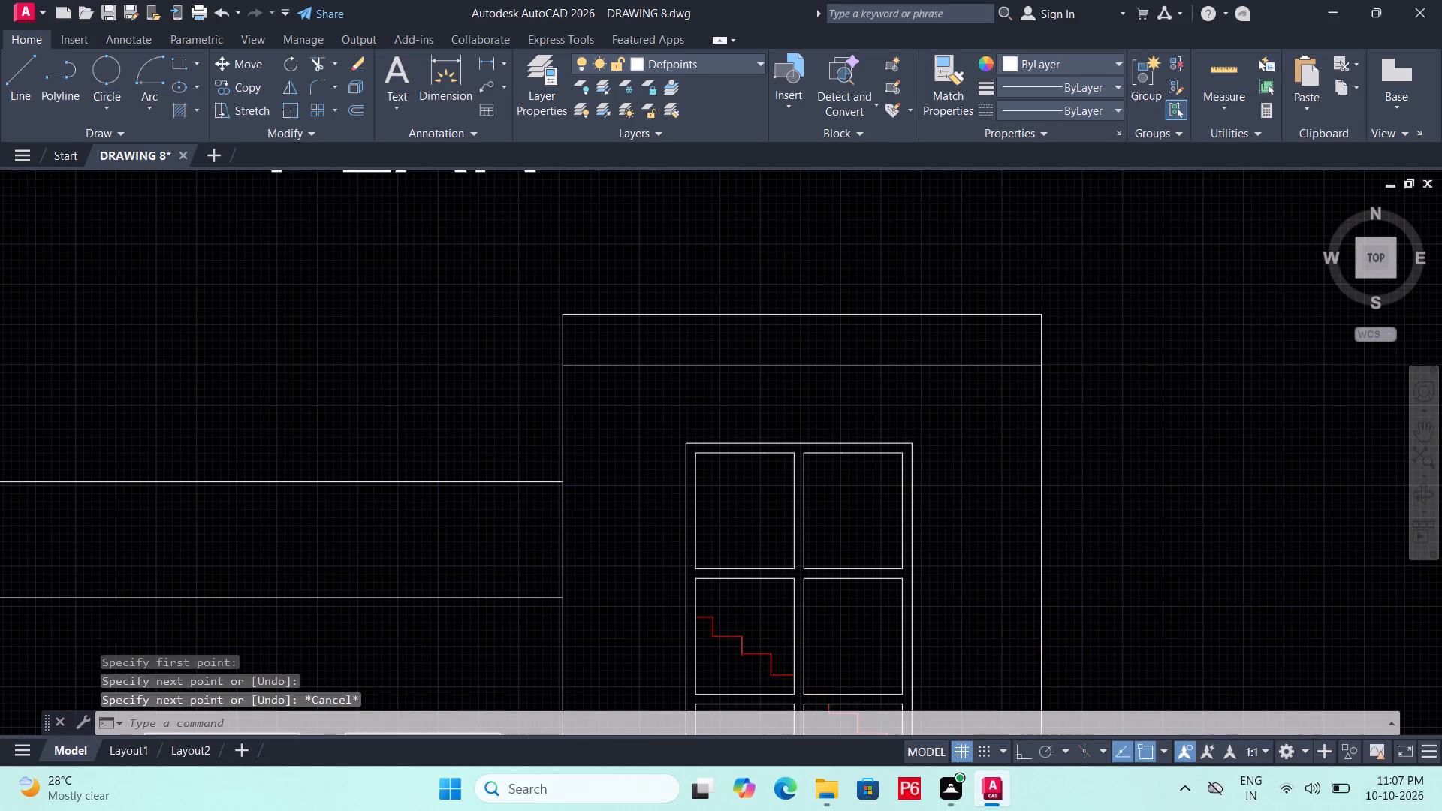
text(L)
key(space)
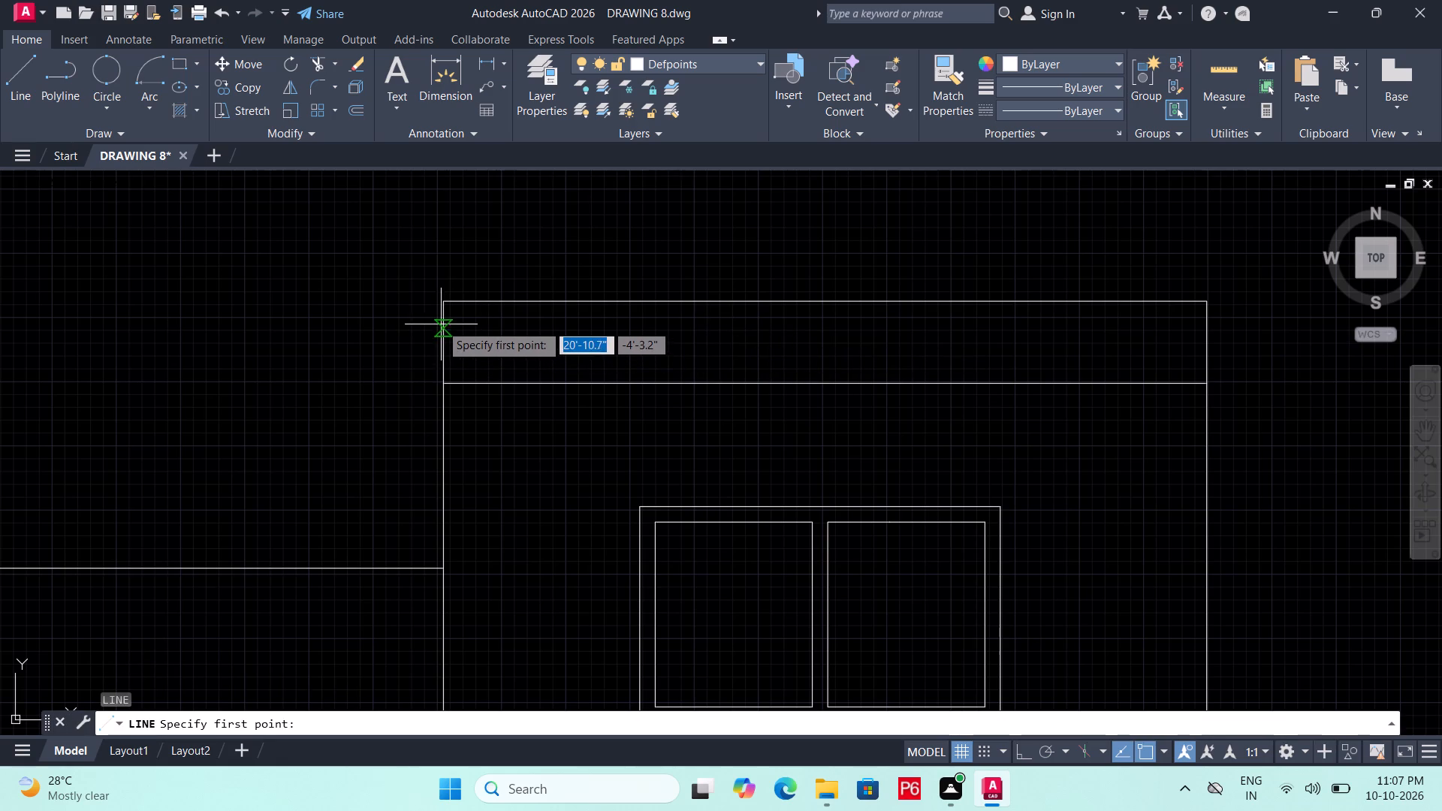
click(440, 320)
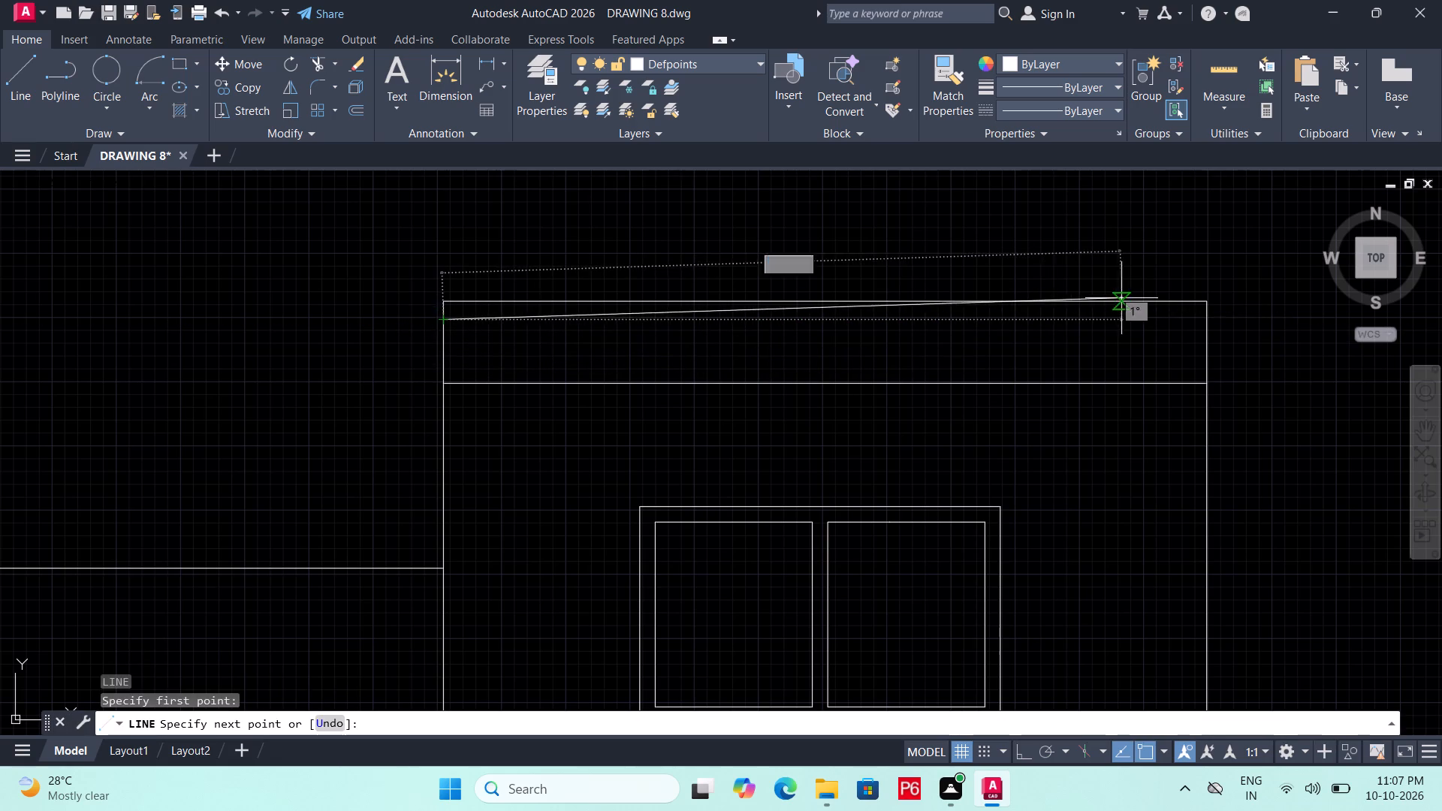
double_click(1212, 315)
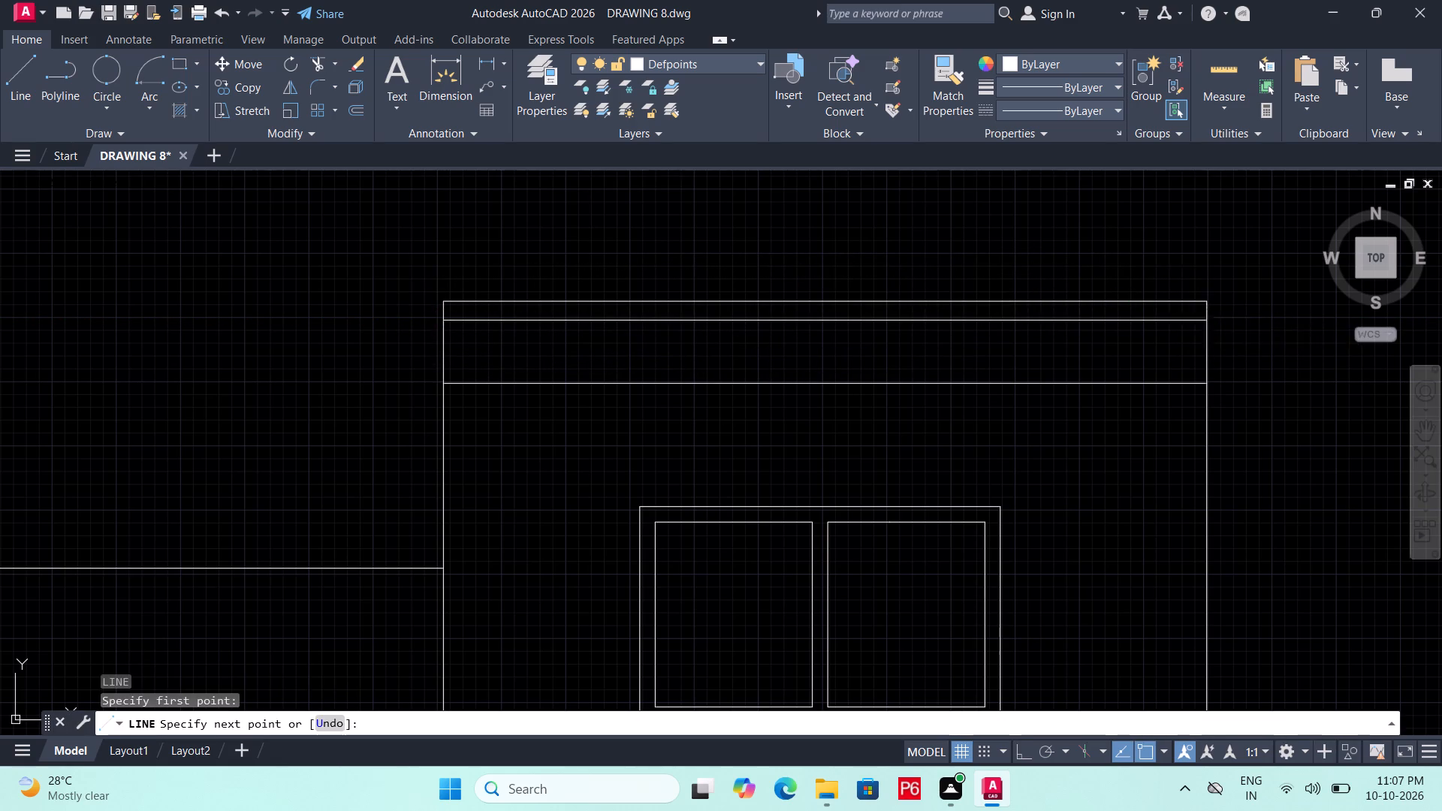
key(Escape)
Offset the new horizontal line in the tower's top band 4" downward.
key(o)
key(Return)
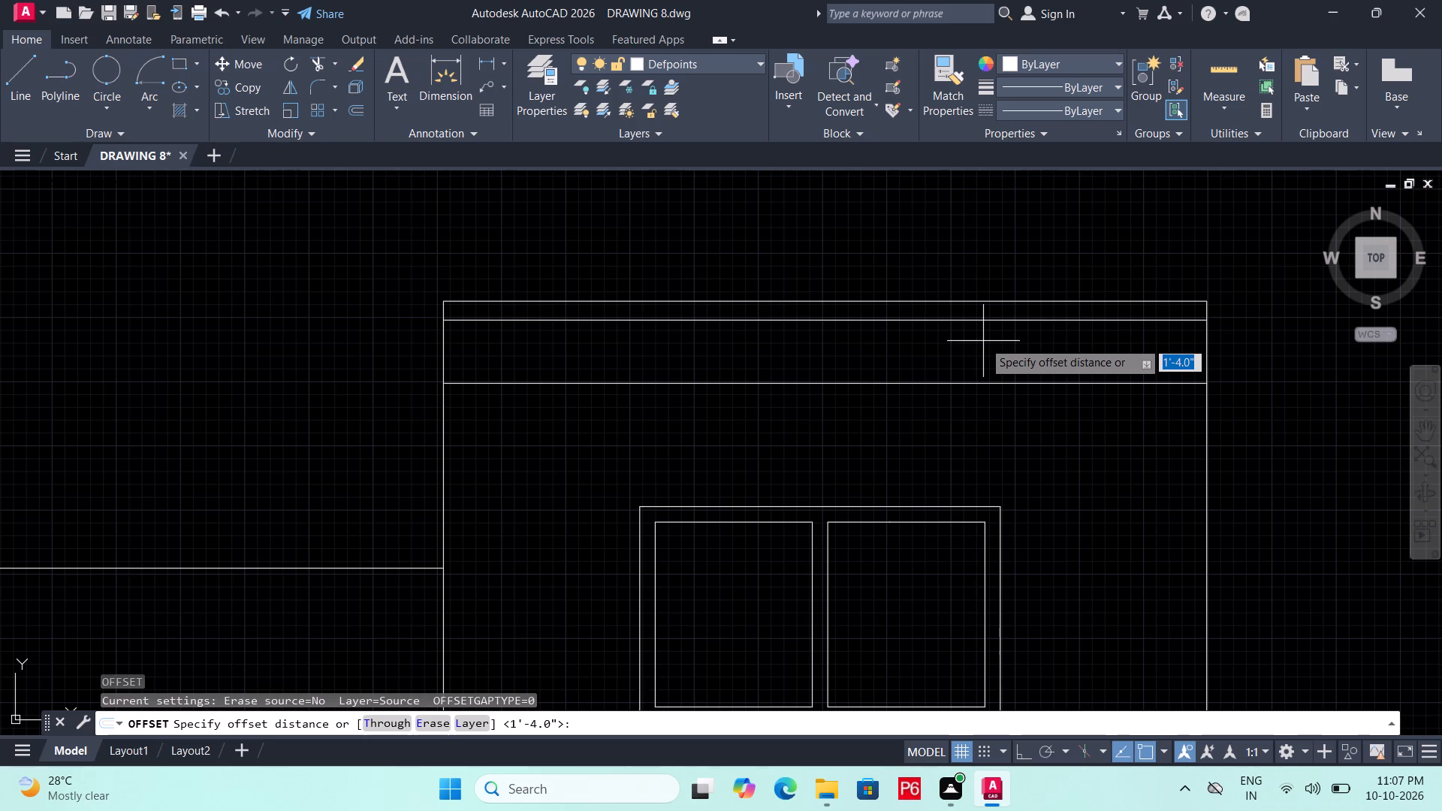
text(4")
key(Return)
click(995, 323)
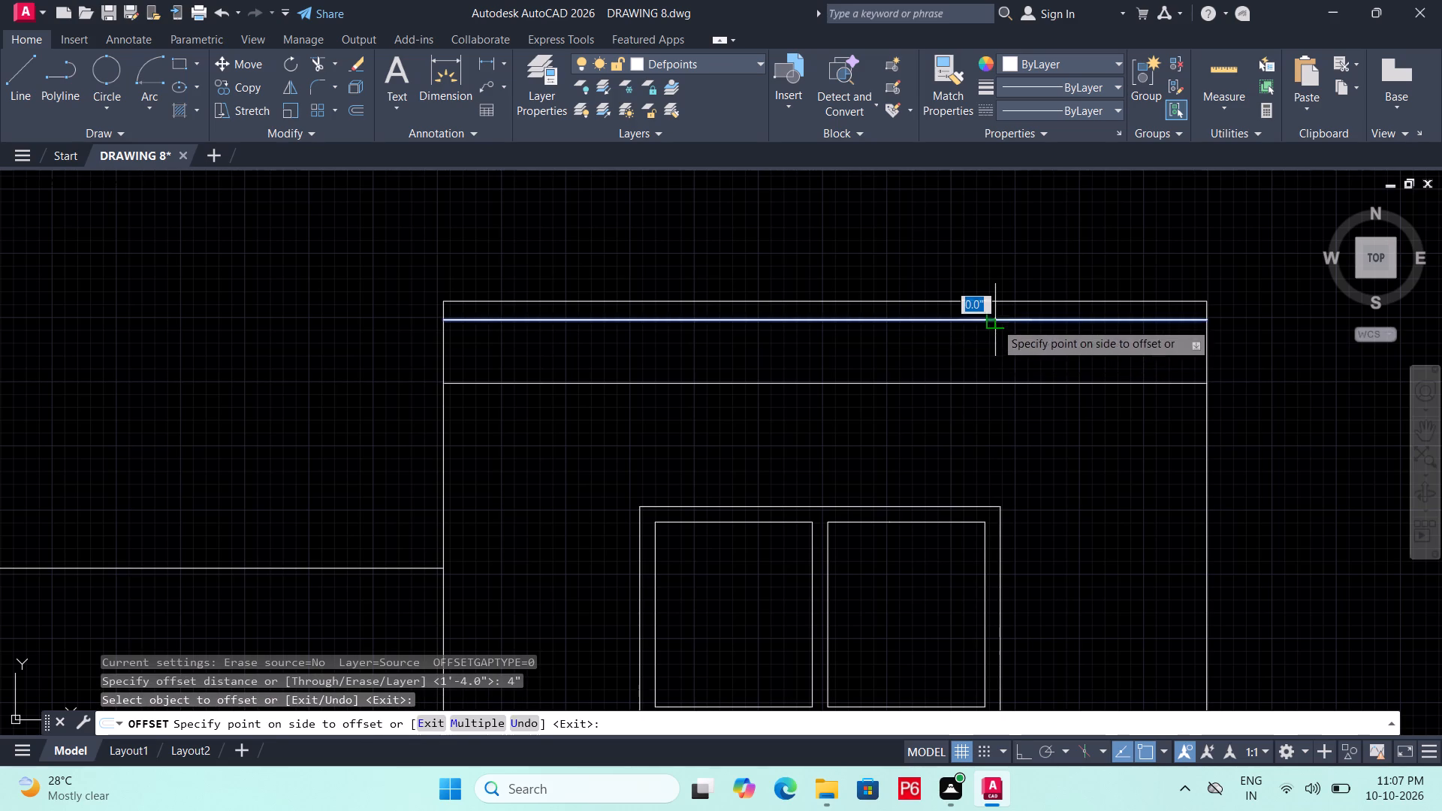
click(995, 365)
key(Escape)
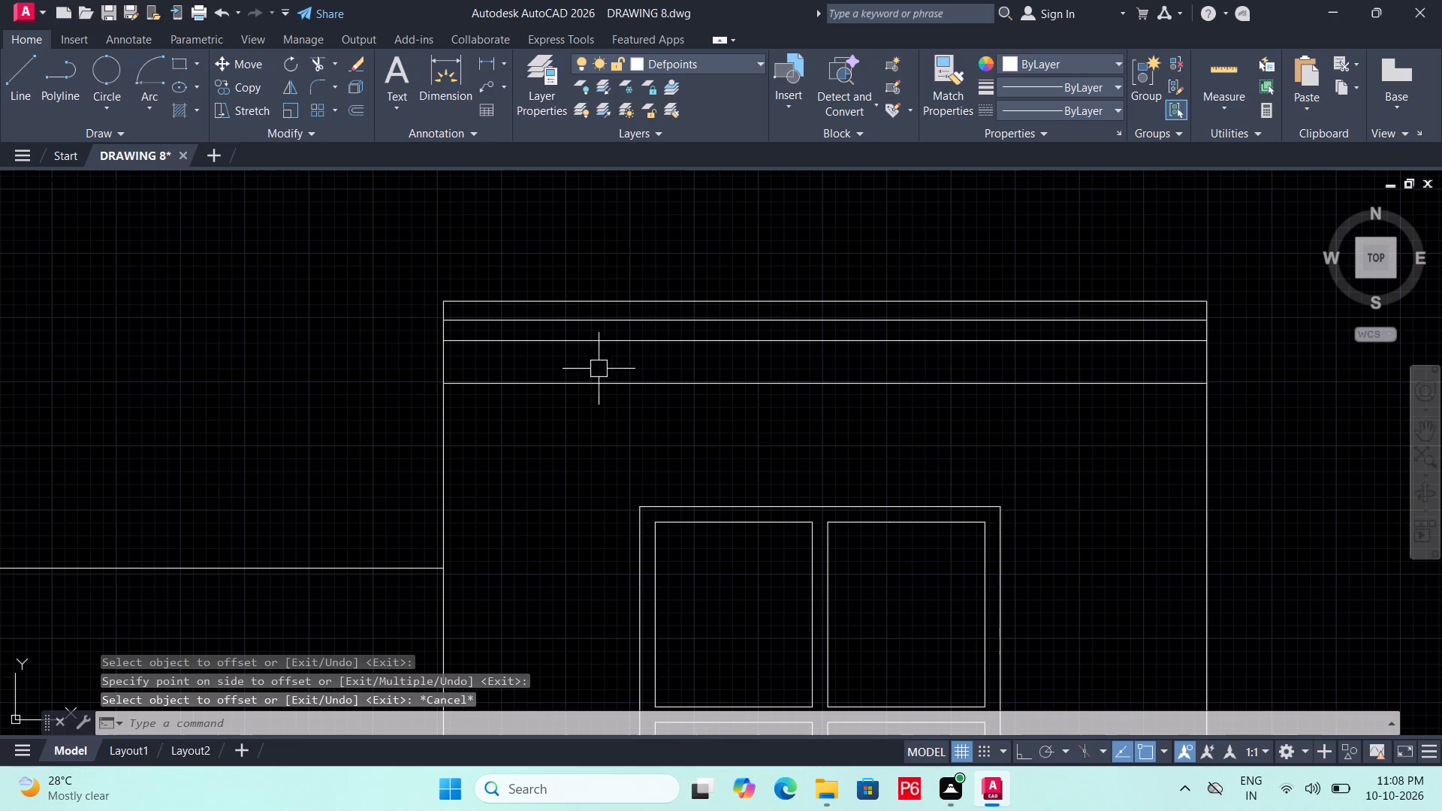
Draw a short vertical line crossing the two inner horizontal lines of the tower's top band, just inside its left edge.
scroll(451, 338, up, 3)
key(l)
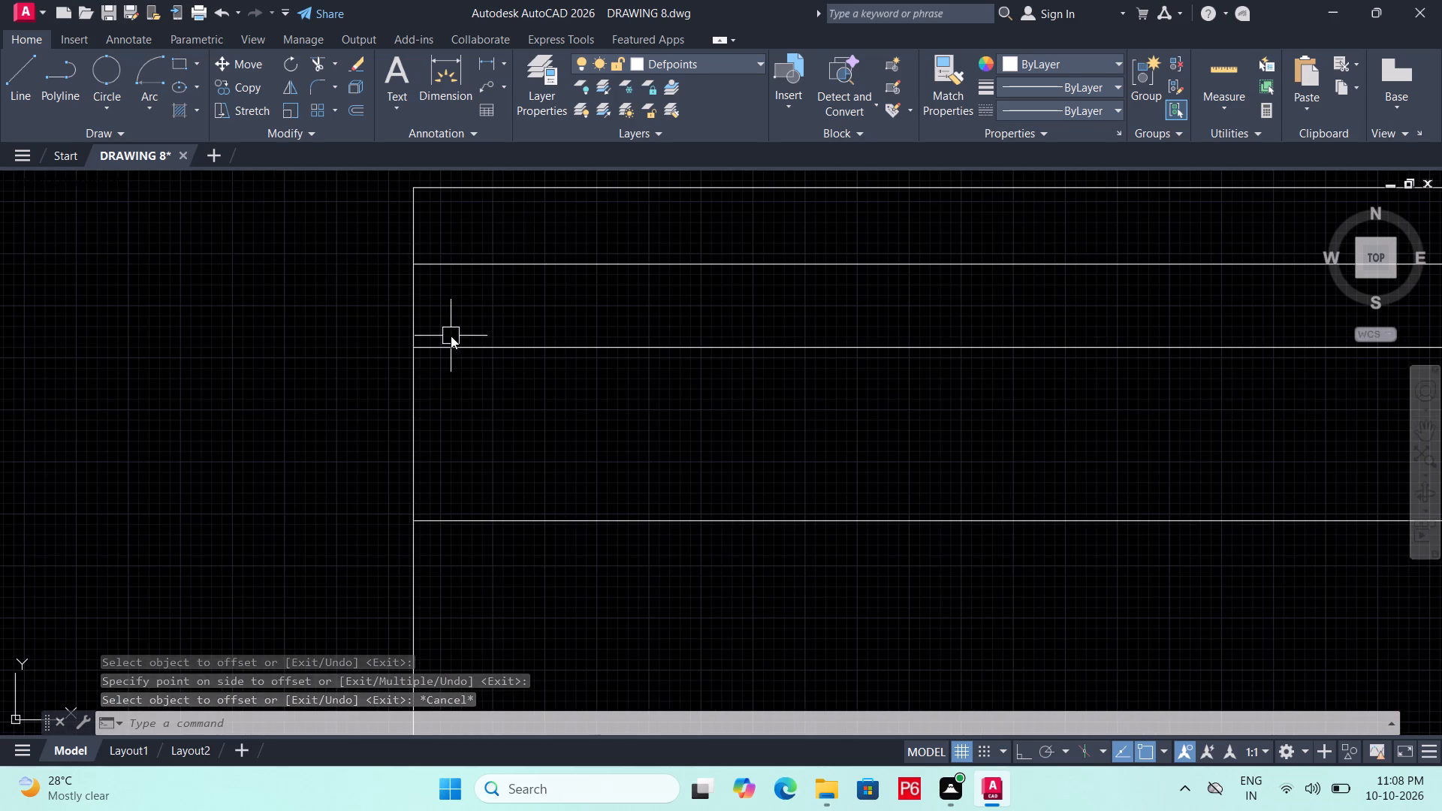
key(space)
click(475, 245)
click(463, 389)
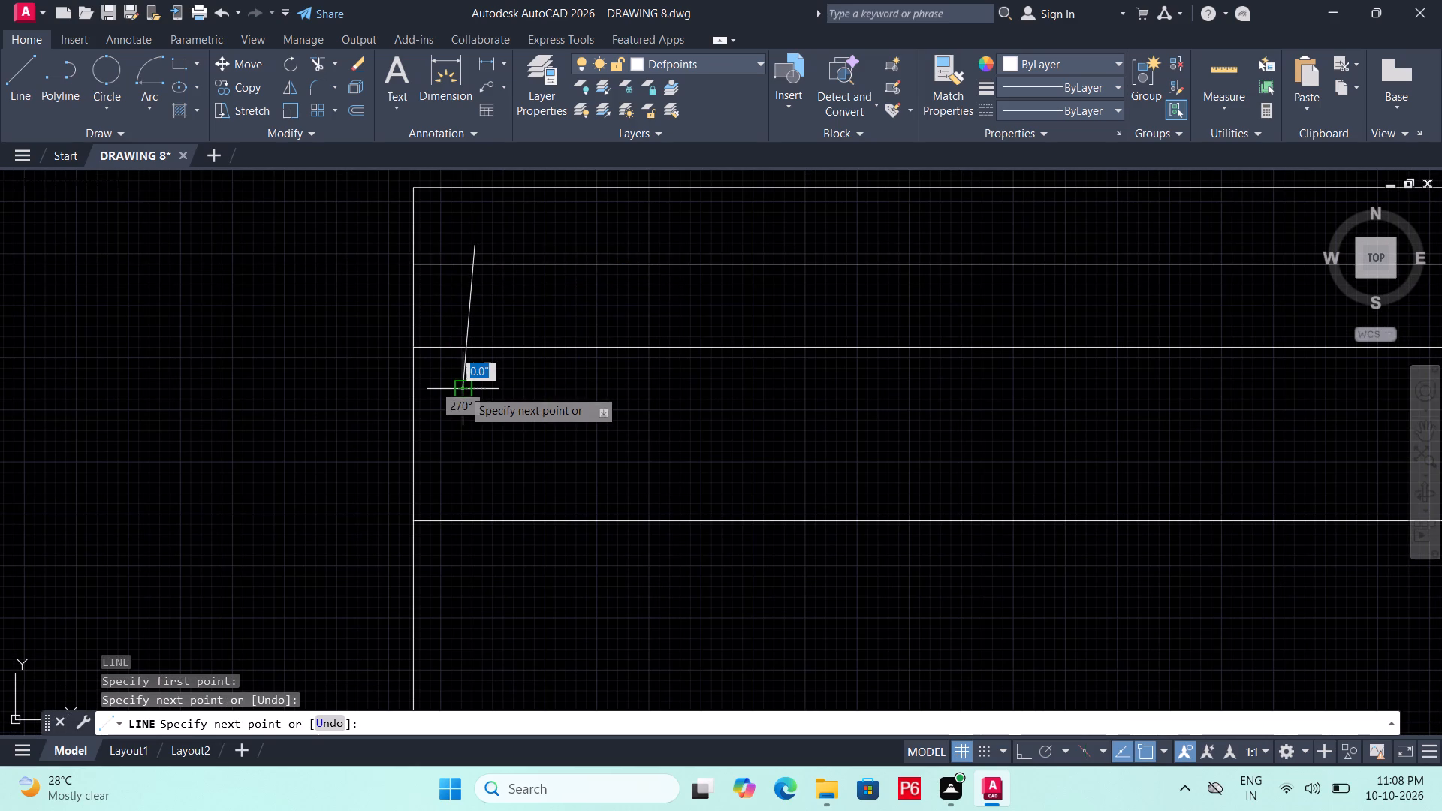
key(ctrl+z)
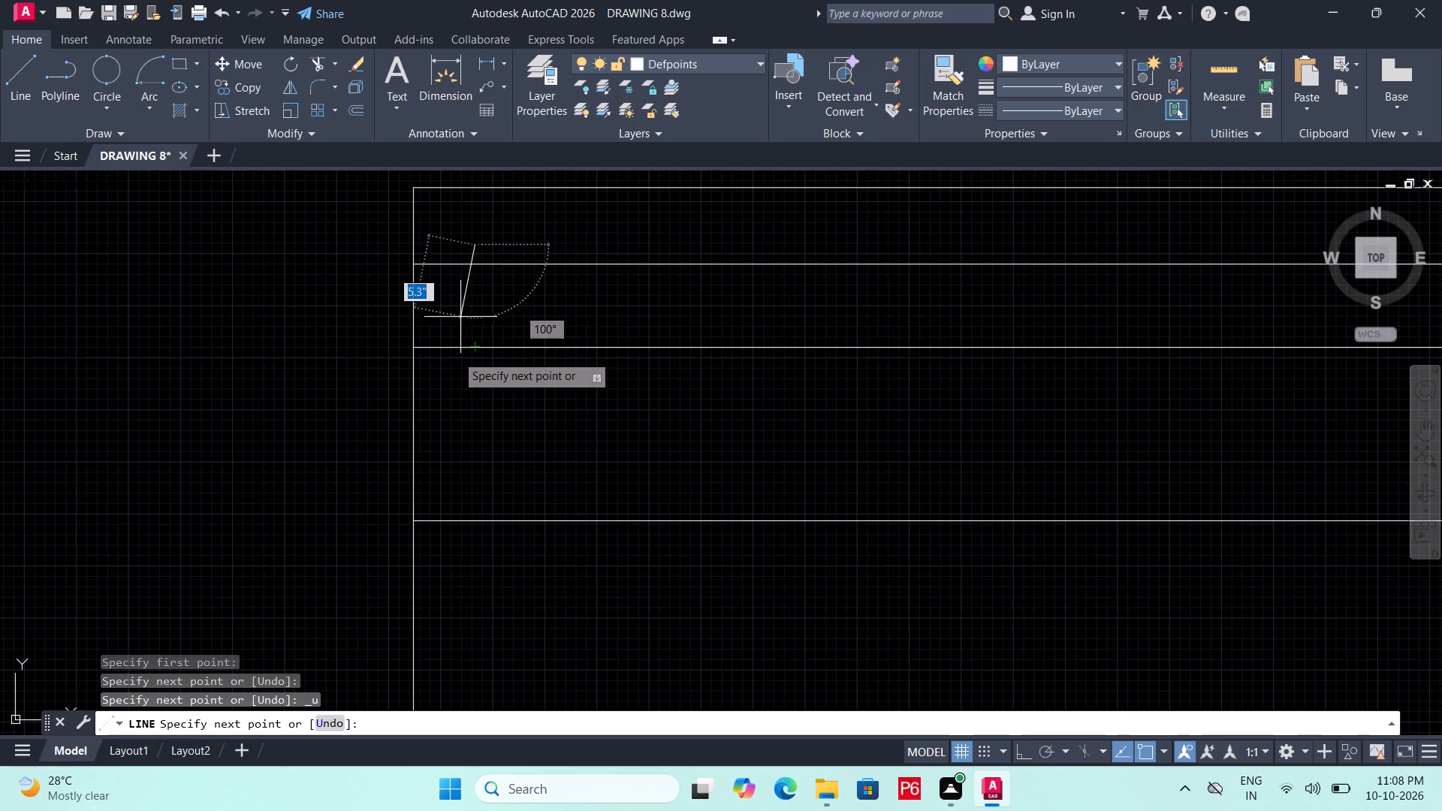
key(F8)
click(472, 375)
key(Escape)
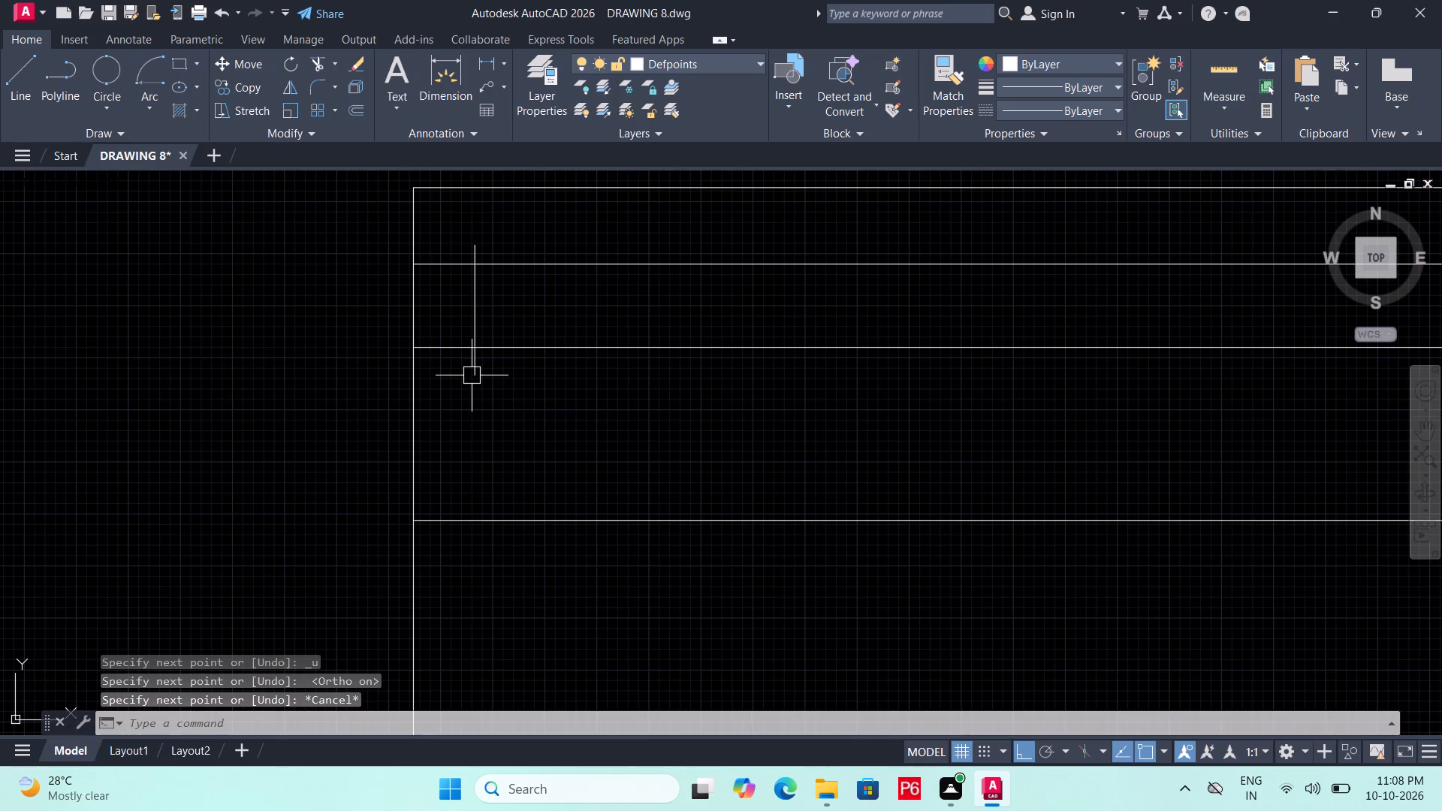
Trim the overhanging line ends at the left of the tower's top band to form a closed inner strip end.
key(t)
text(R)
key(space)
key(space)
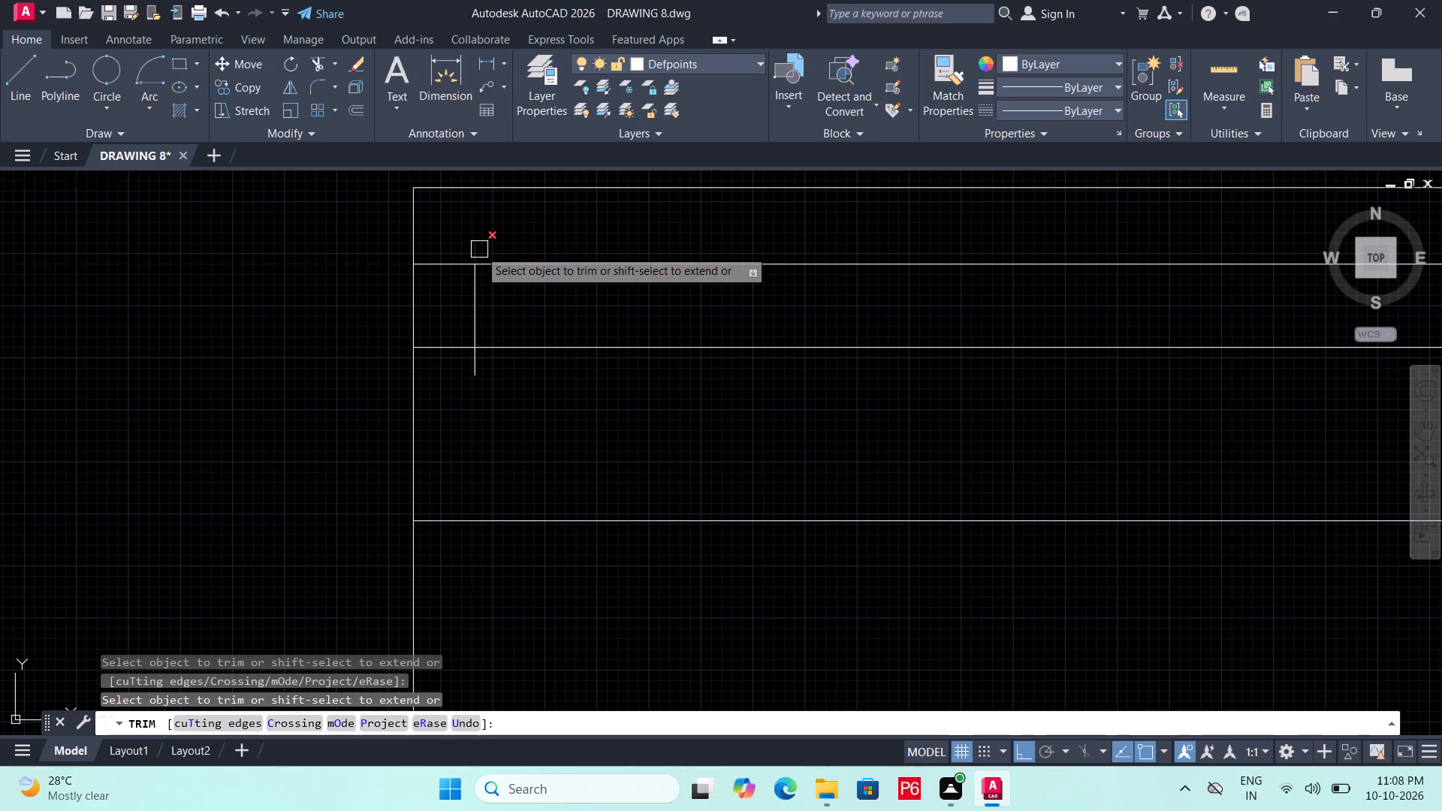
click(479, 245)
click(451, 261)
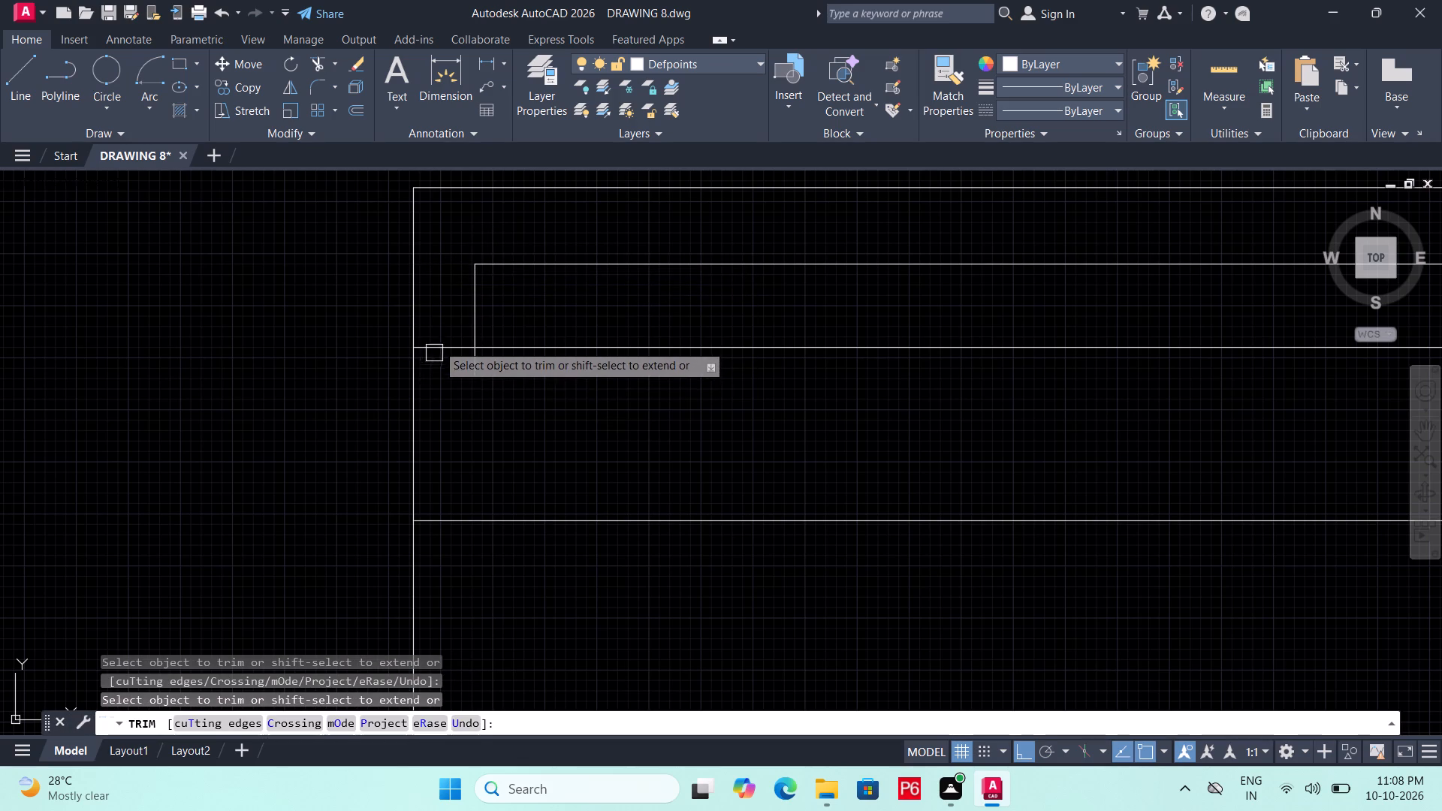
double_click(437, 344)
click(478, 375)
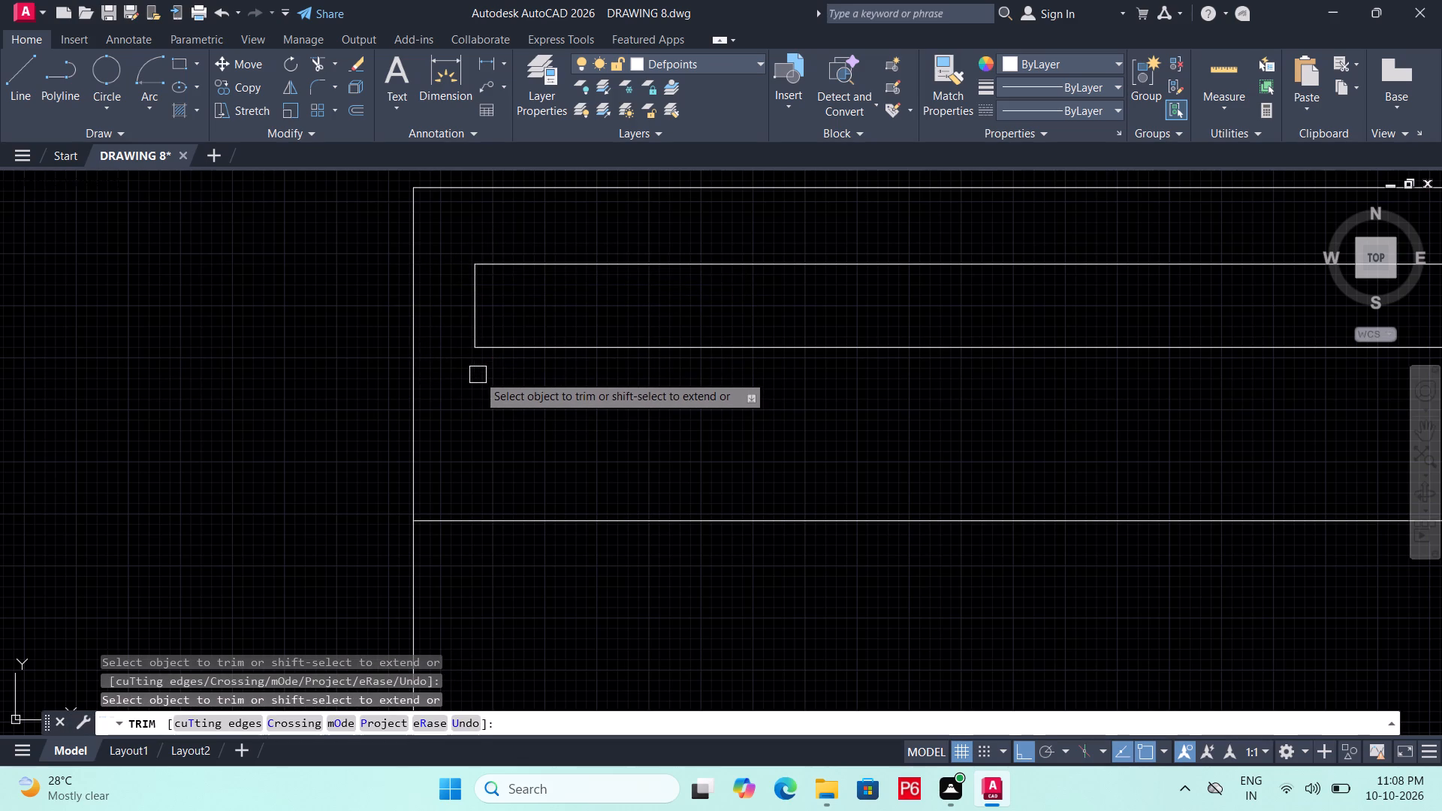
Draw a short vertical line crossing the two inner horizontal lines just inside the right edge of the tower's top band.
scroll(481, 381, down, 3)
middle_drag(873, 421, 406, 429)
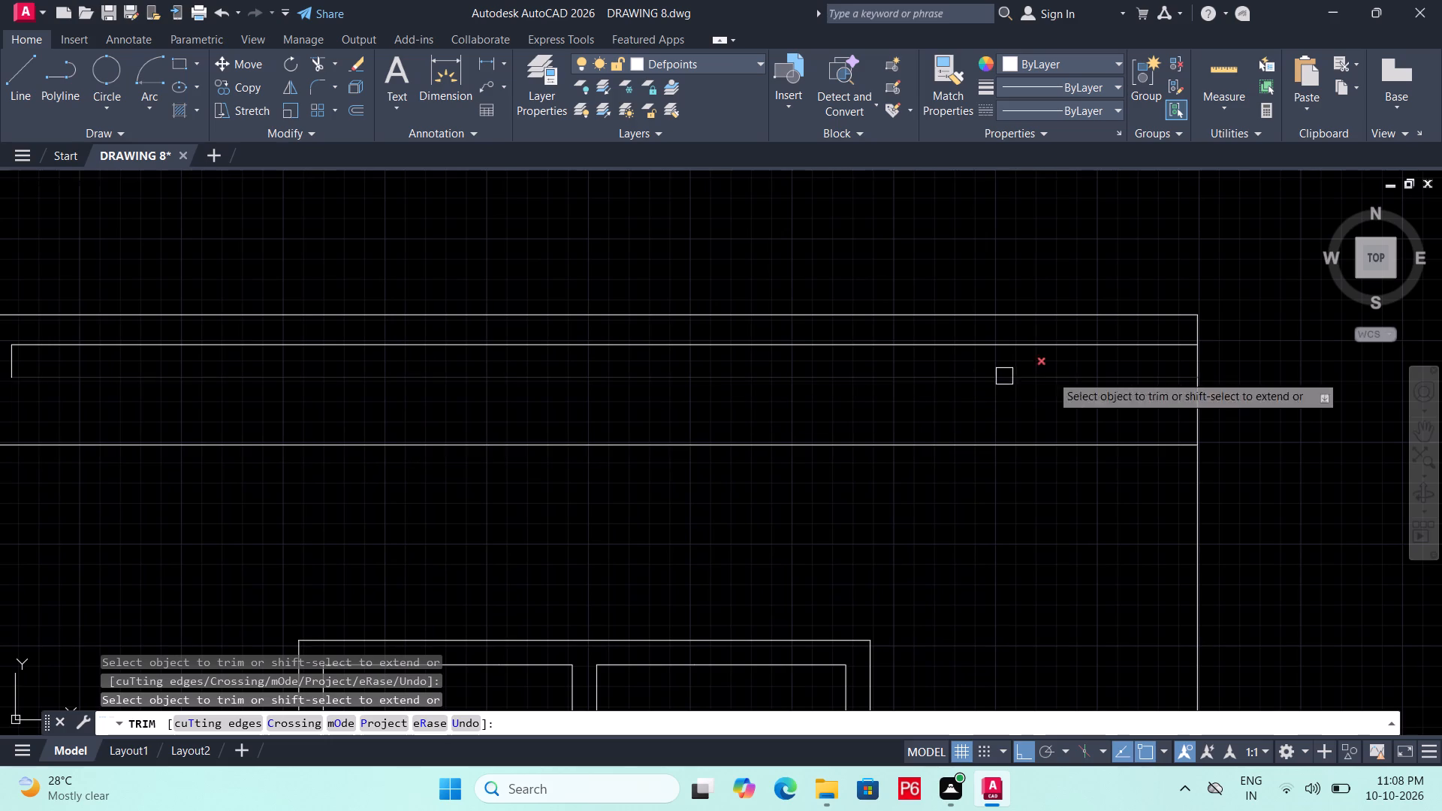
key(Escape)
key(l)
key(space)
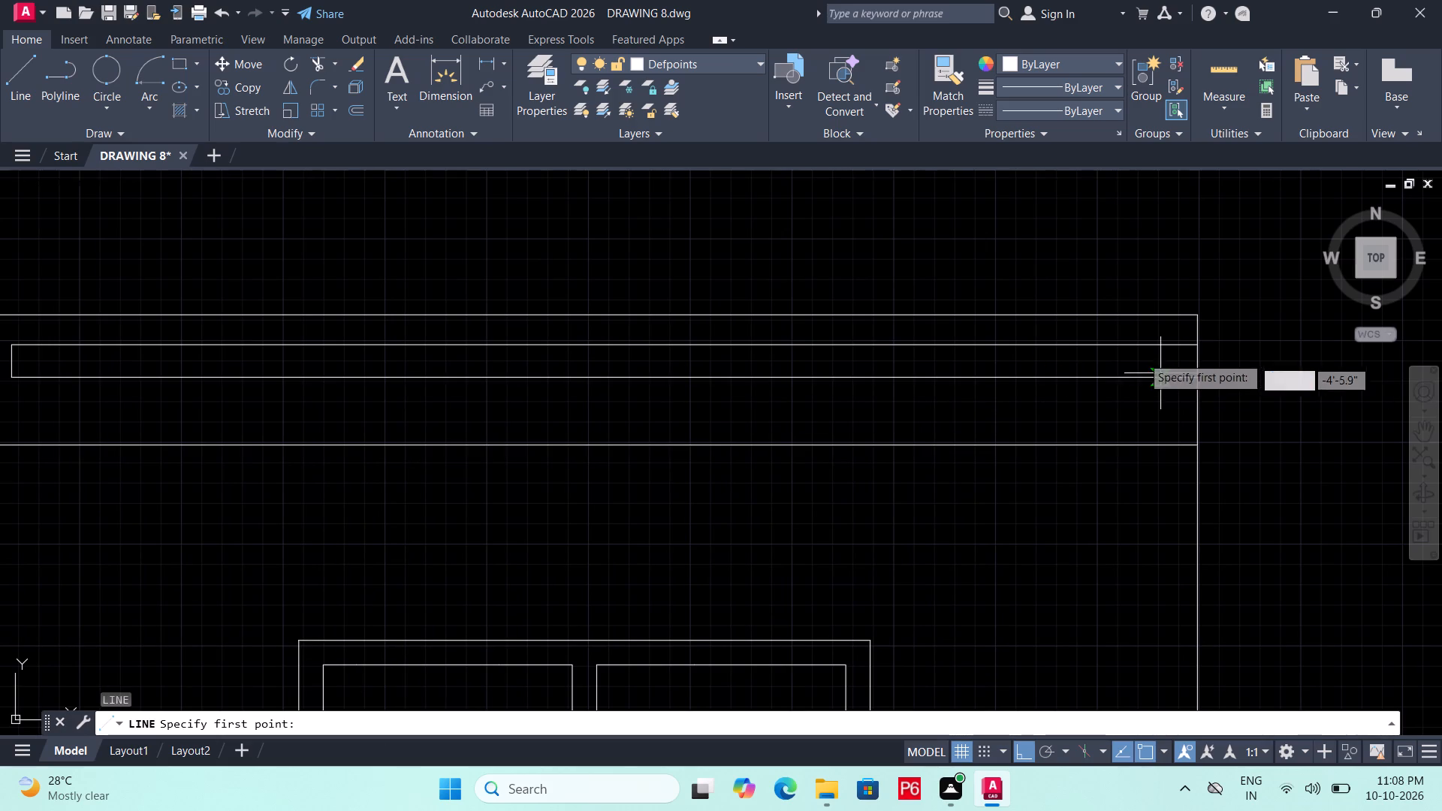
click(1155, 335)
click(1159, 404)
key(Escape)
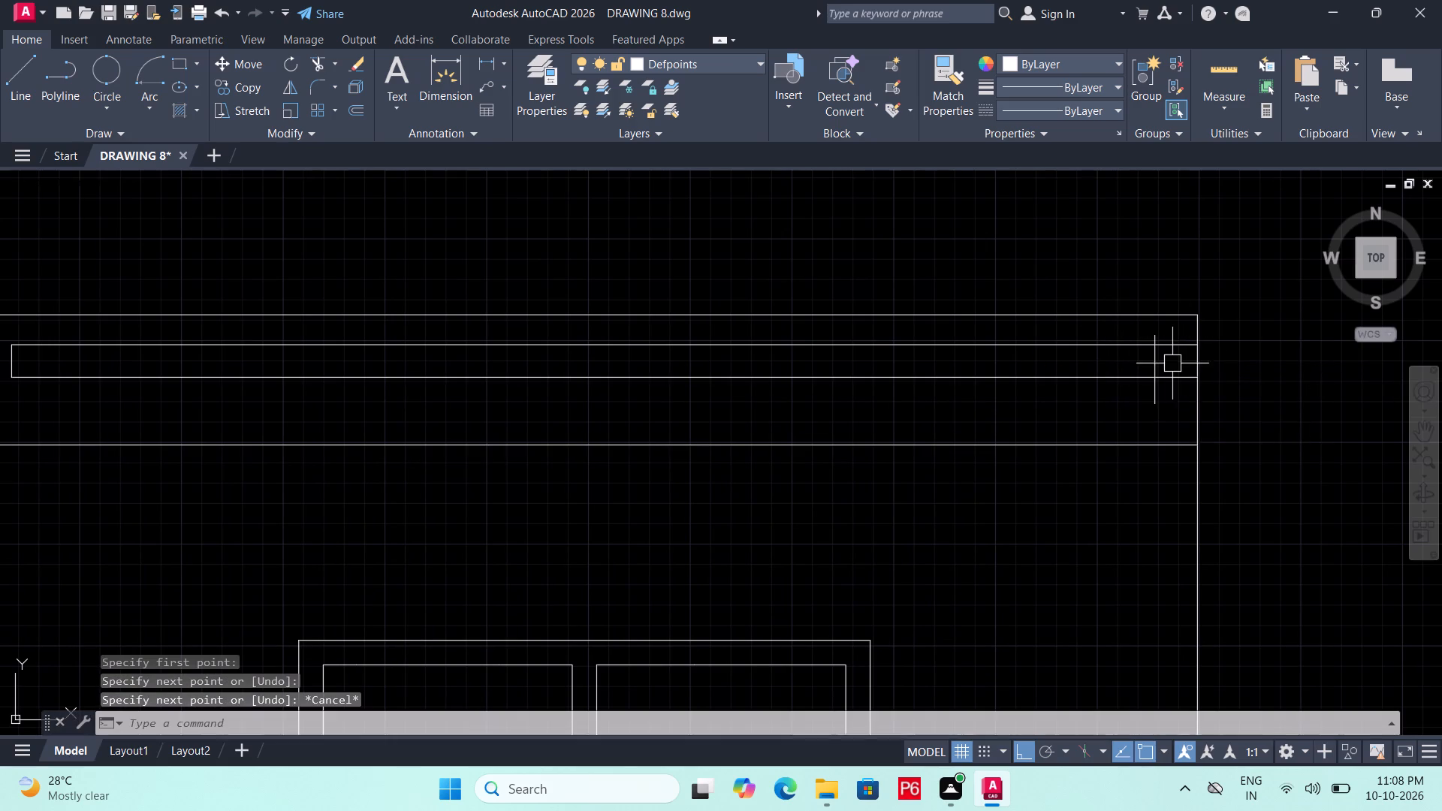
Trim the overhanging line ends at the right of the tower's top band to complete the closed narrow inner rectangle.
scroll(1175, 355, up, 2)
text(TR)
key(space)
key(space)
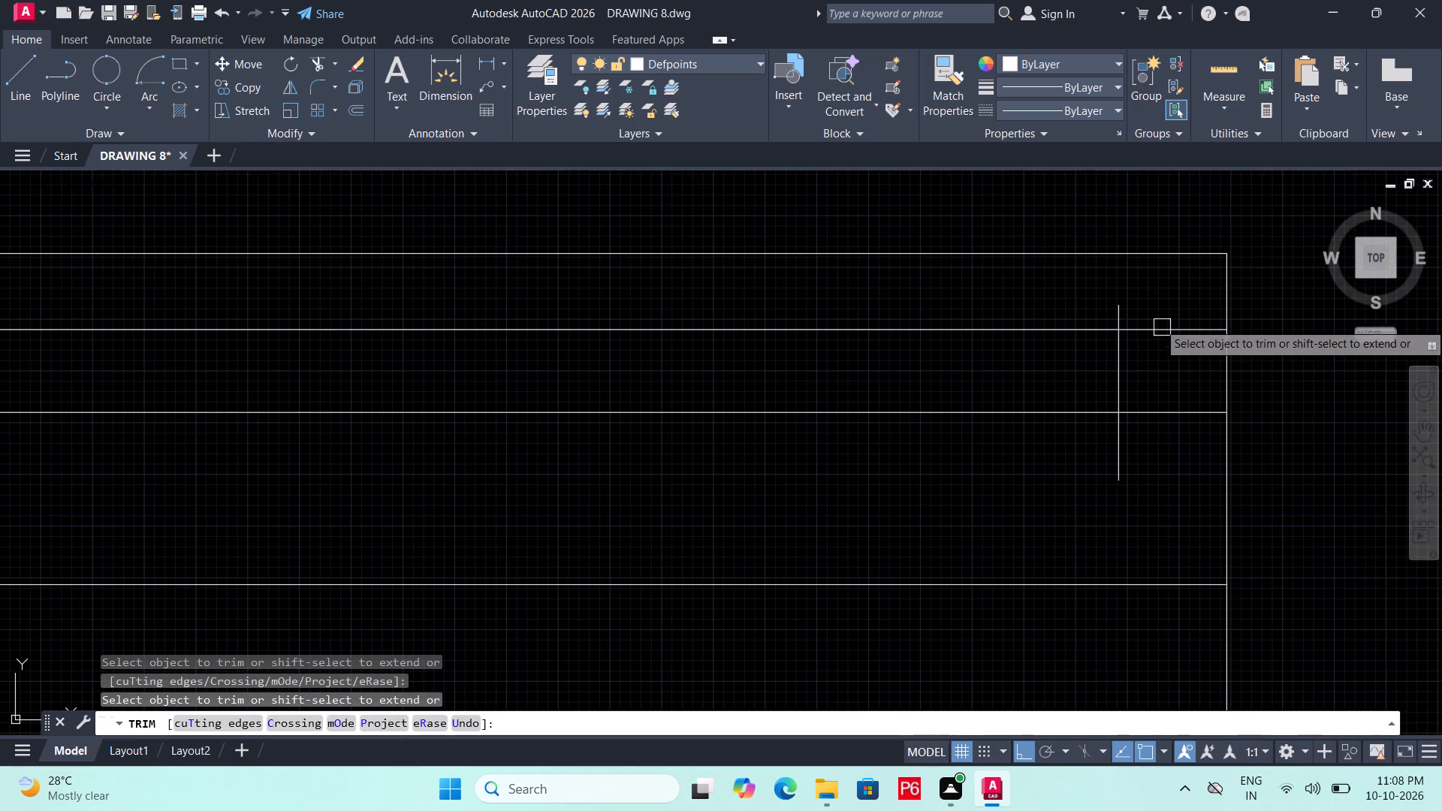
click(1127, 311)
click(1163, 341)
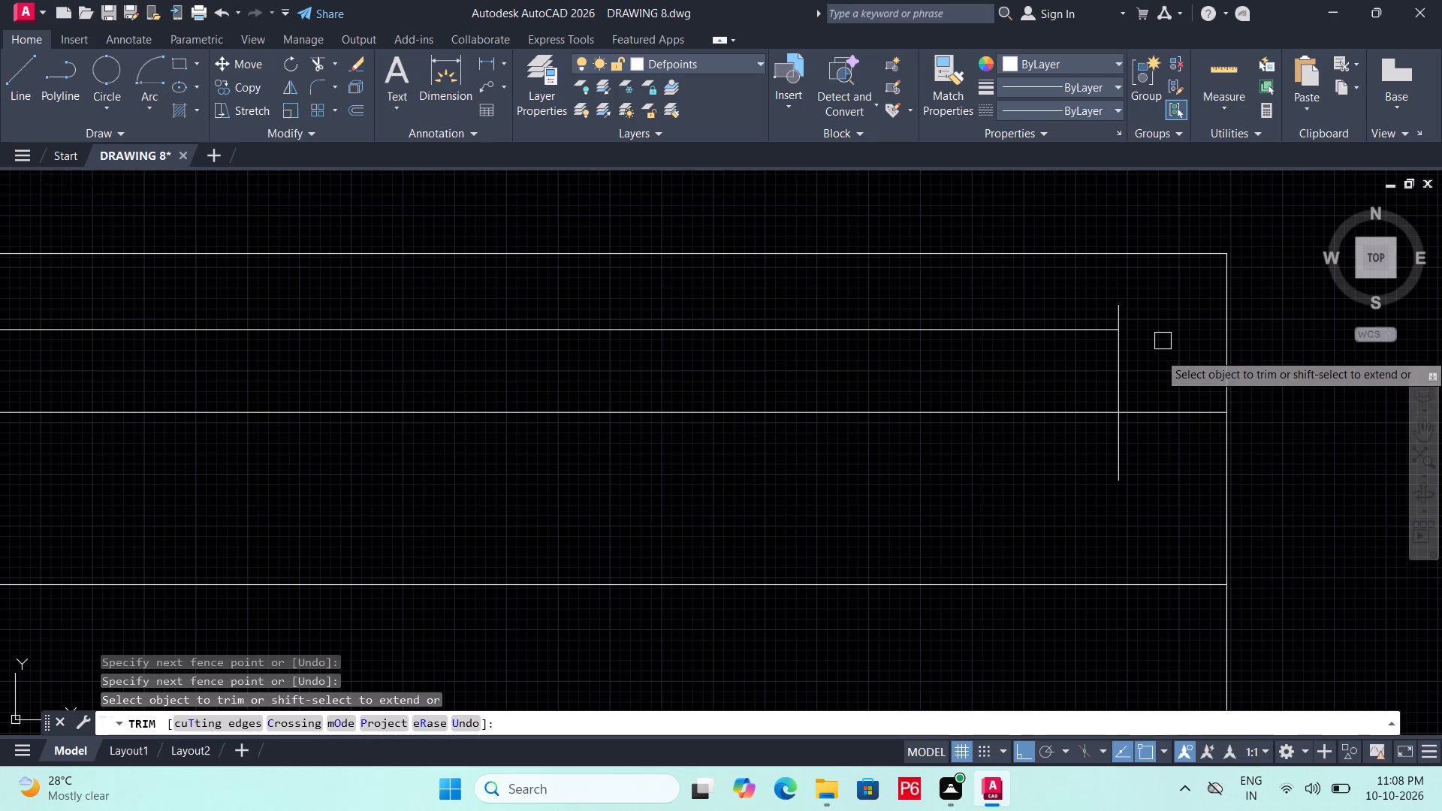
click(1164, 405)
click(1160, 441)
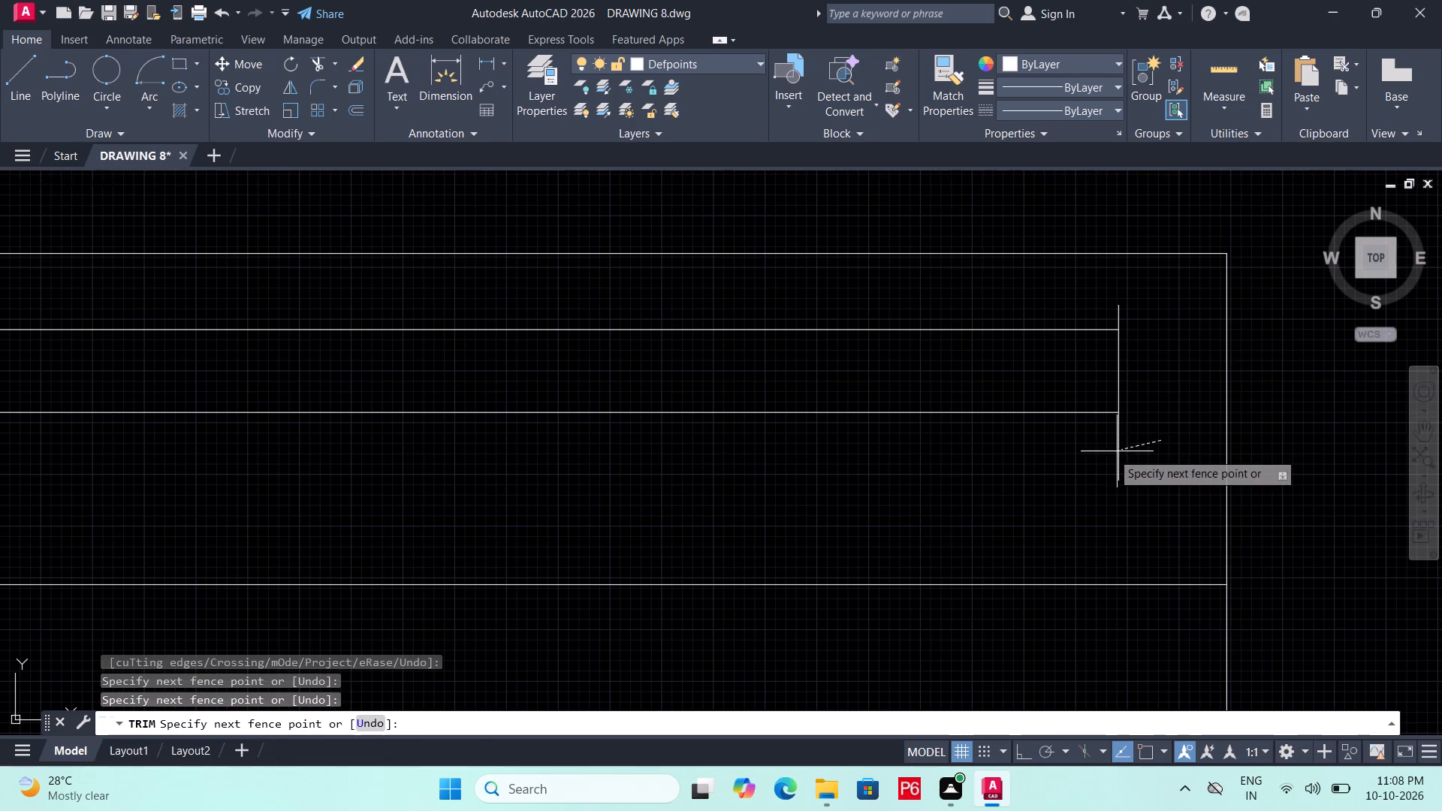
click(1112, 452)
click(1122, 309)
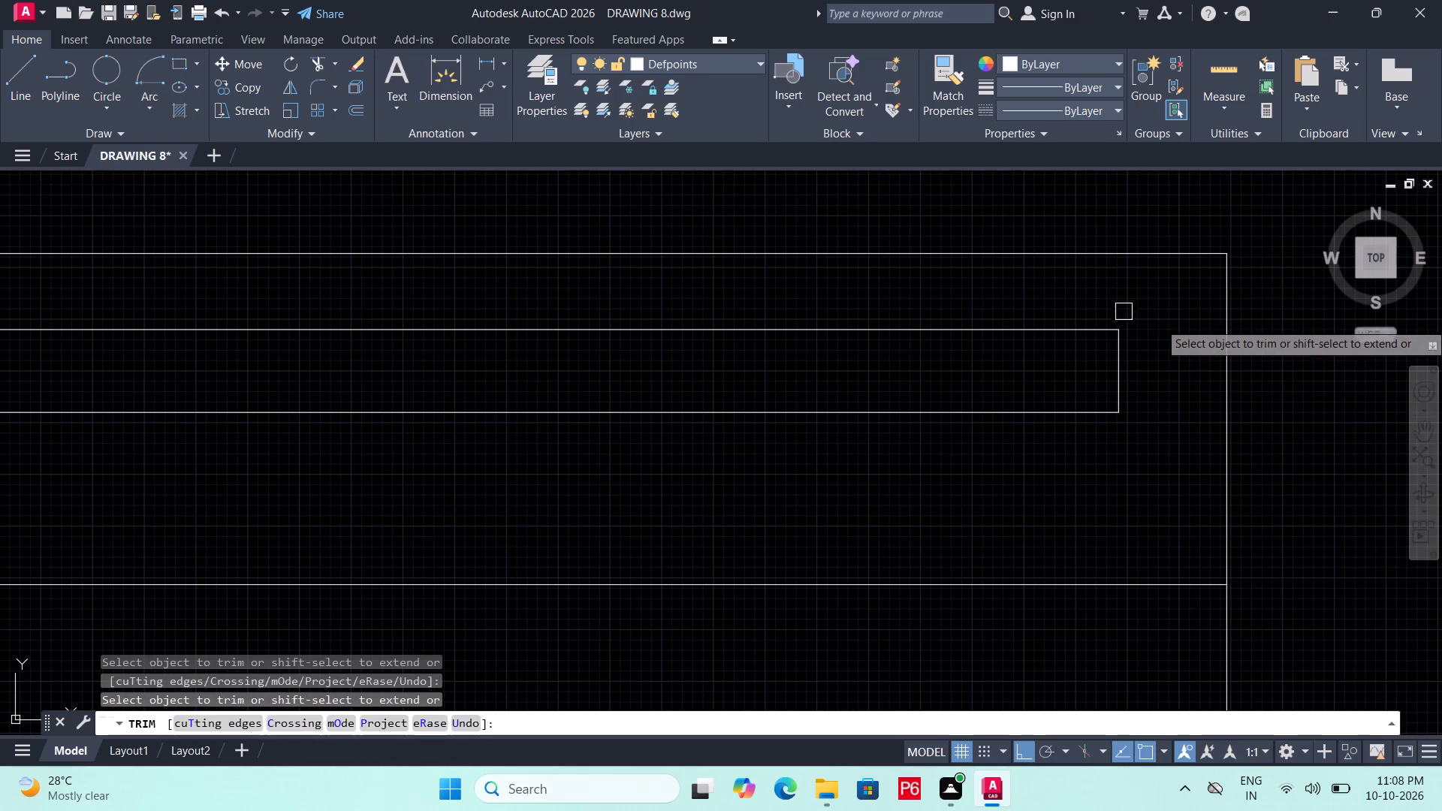
Save the drawing.
scroll(1169, 338, down, 2)
key(ctrl+s)
key(ctrl+s)
key(ctrl+s)
key(ctrl+s)
Draw an open door leaf from the door's upper right corner to its lower right corner, with a free edge about 6'-2" high near the left jamb.
scroll(1168, 344, down, 2)
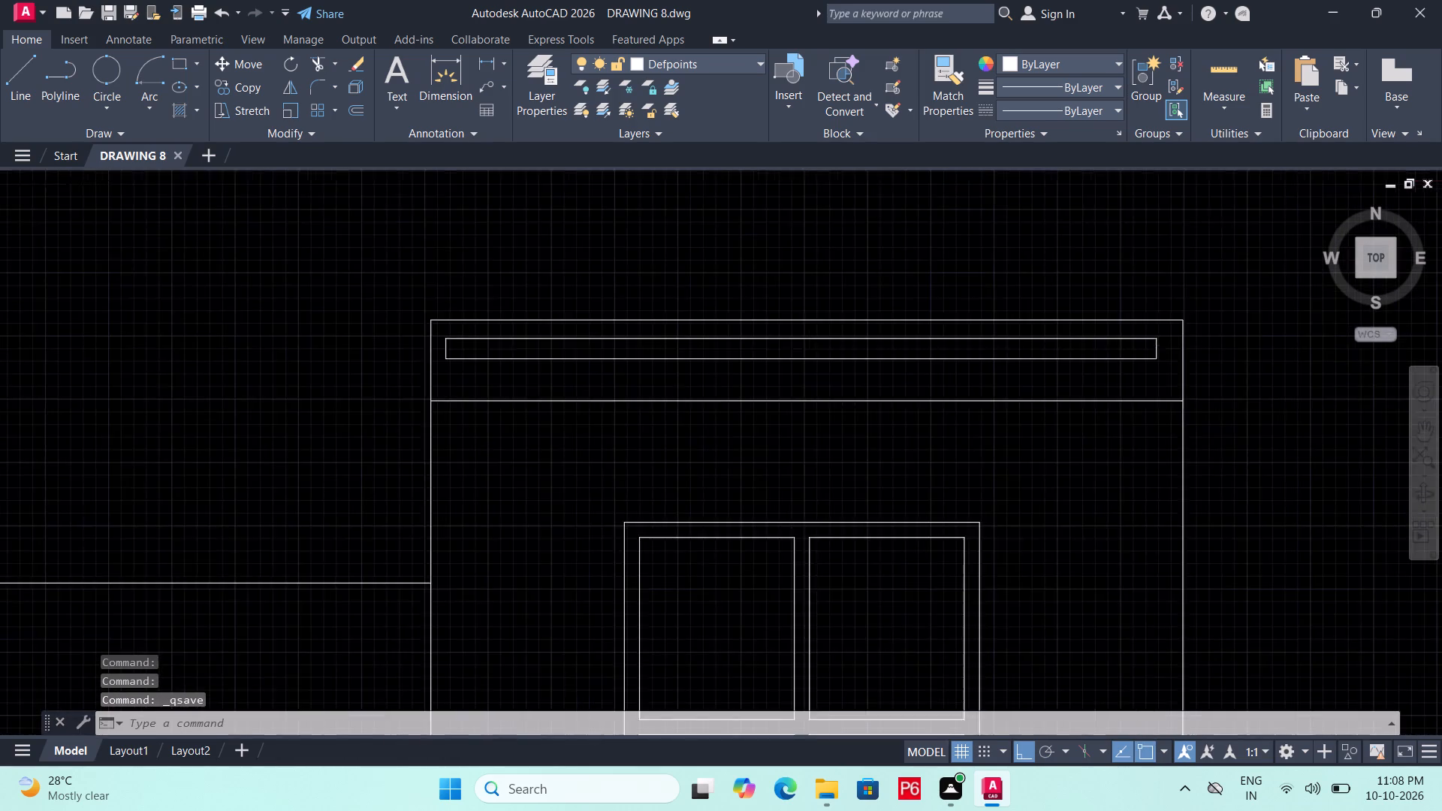
middle_drag(1143, 408, 1069, 248)
scroll(1055, 355, down, 1)
middle_drag(1038, 409, 1043, 402)
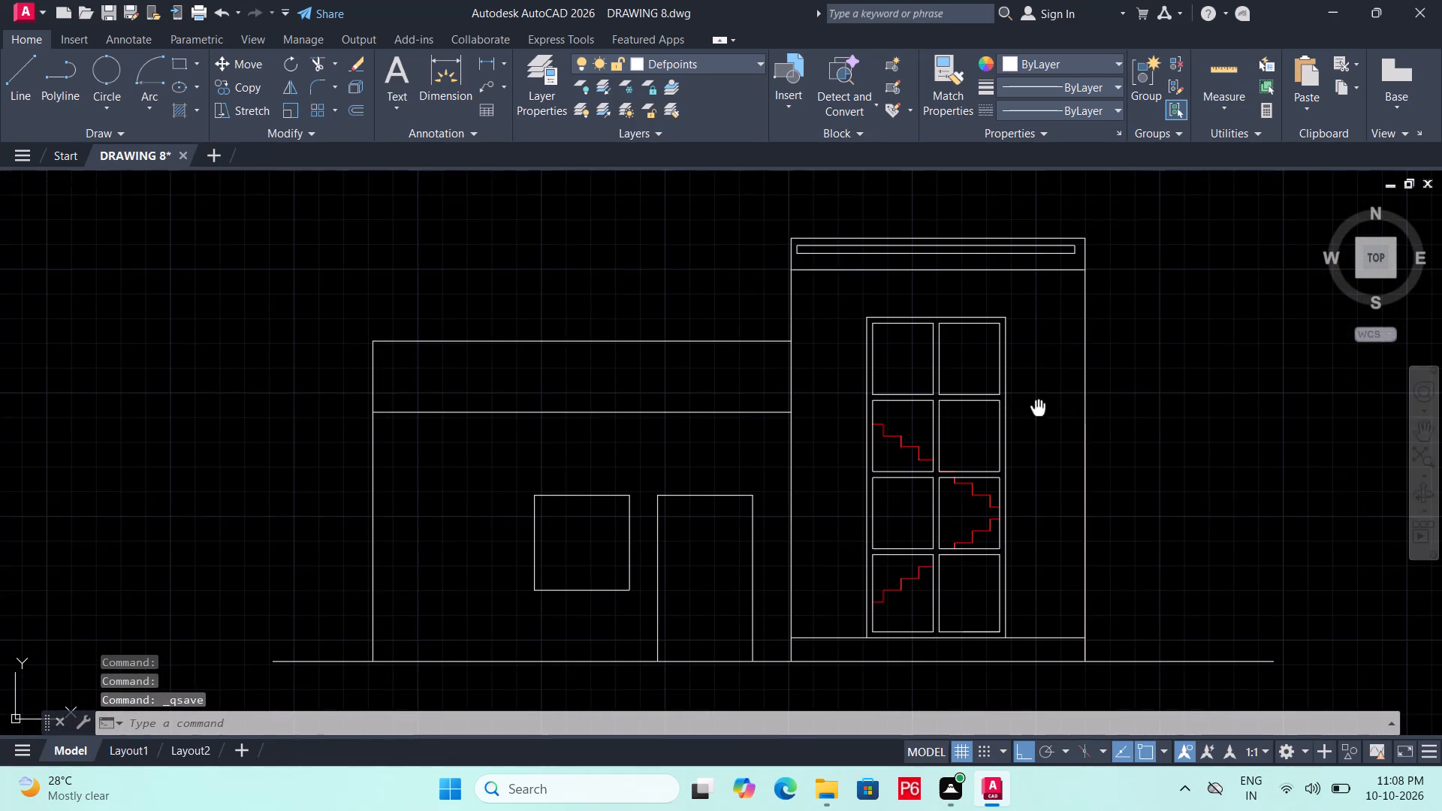
middle_drag(1043, 402, 1069, 373)
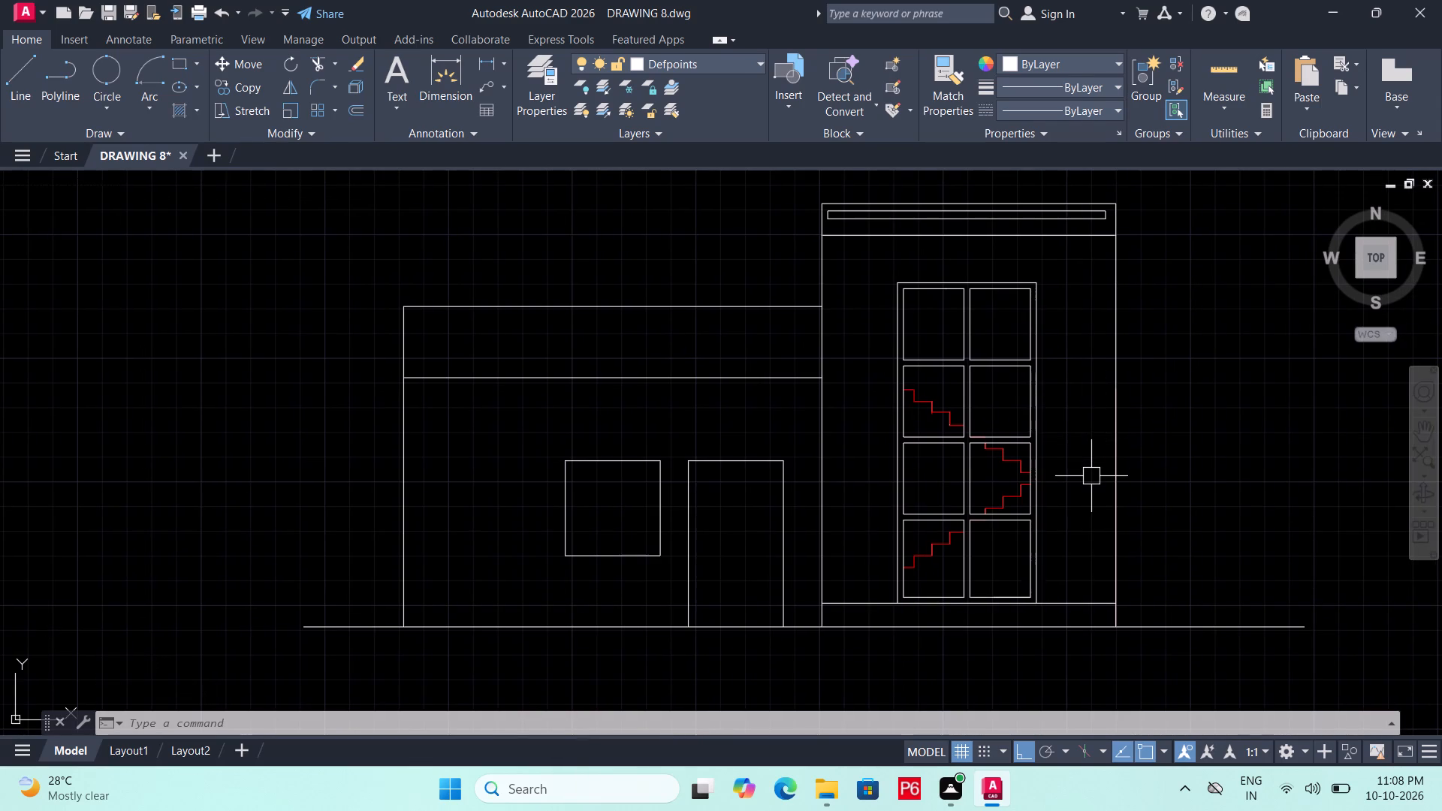
middle_drag(691, 527, 716, 474)
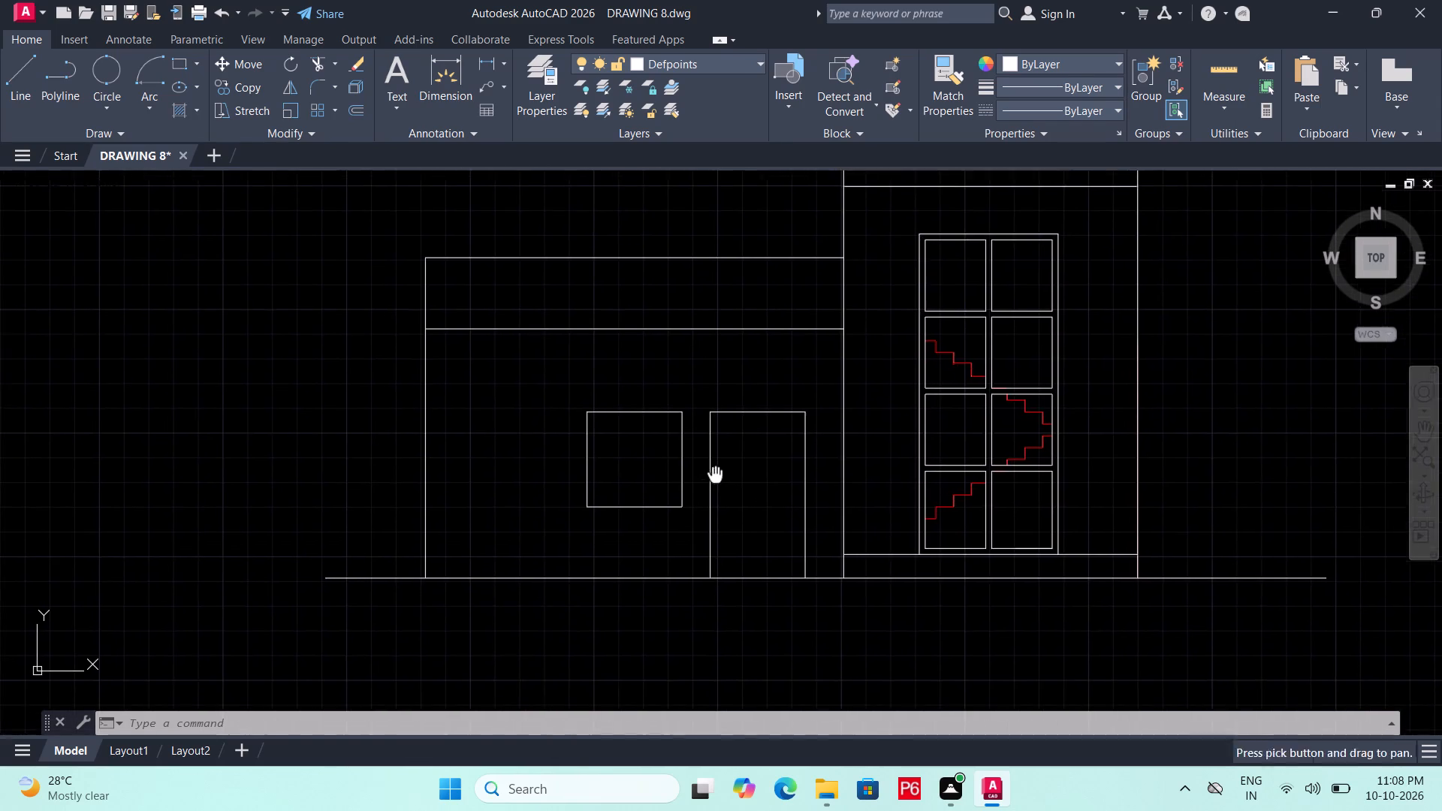
scroll(729, 474, up, 1)
text(L)
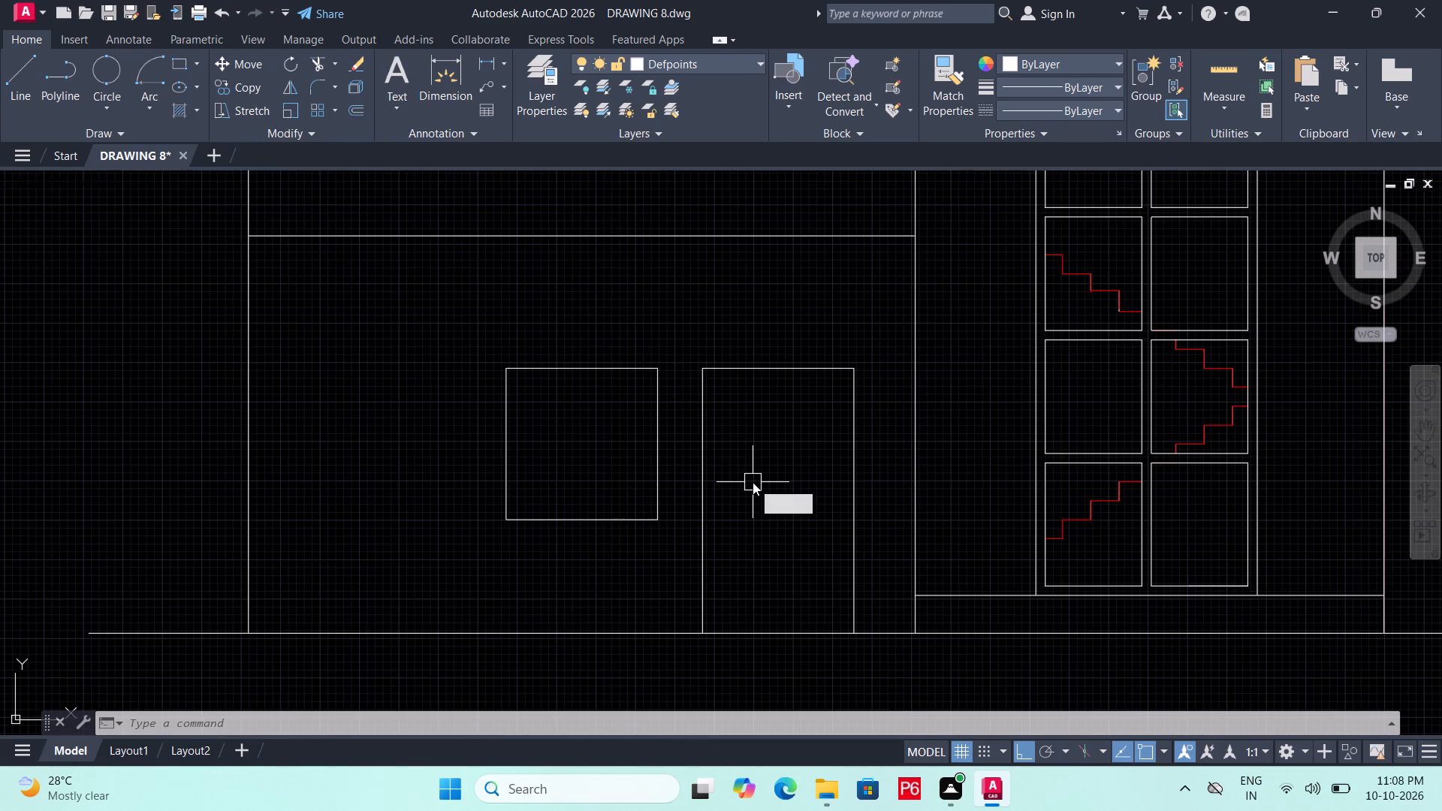
key(space)
click(854, 374)
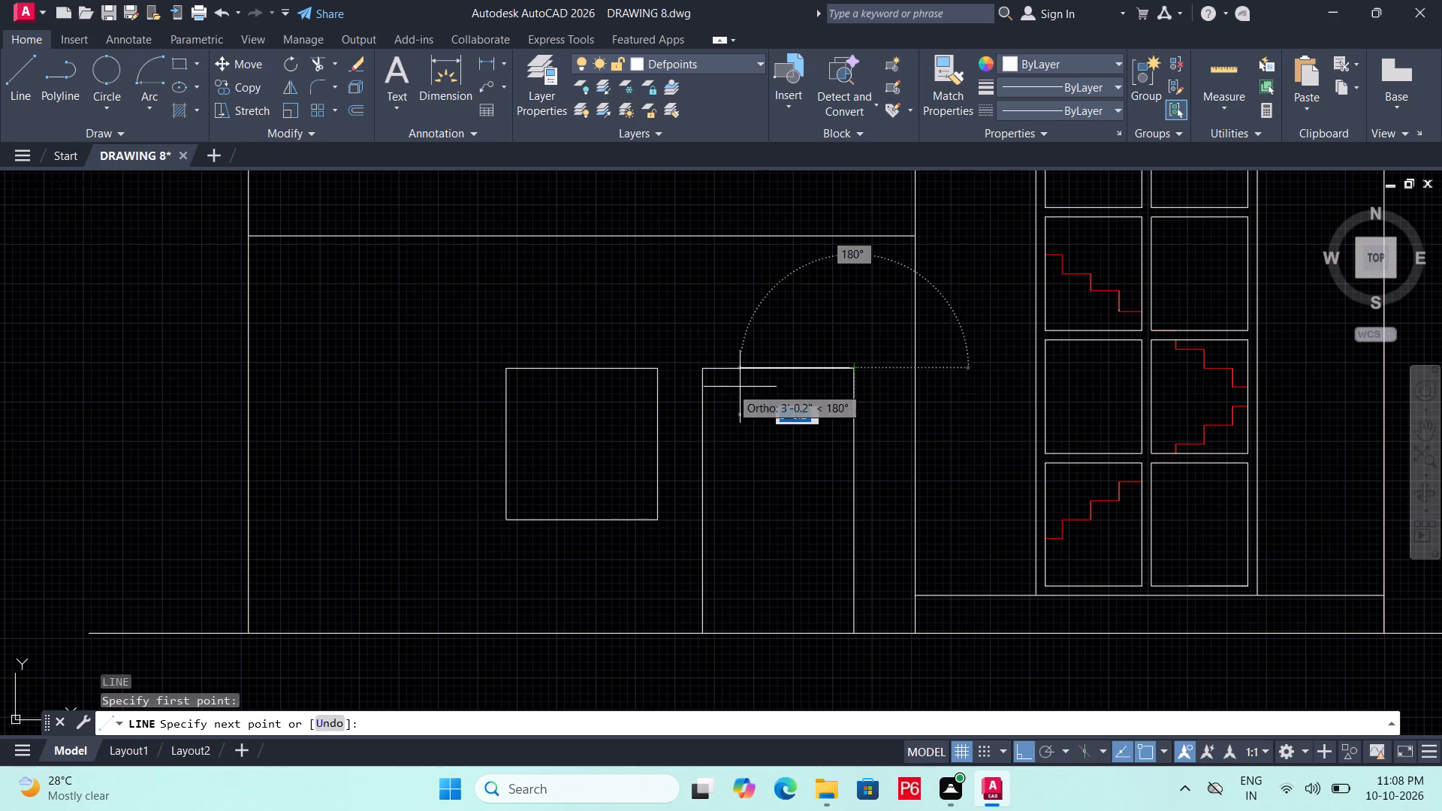
key(F8)
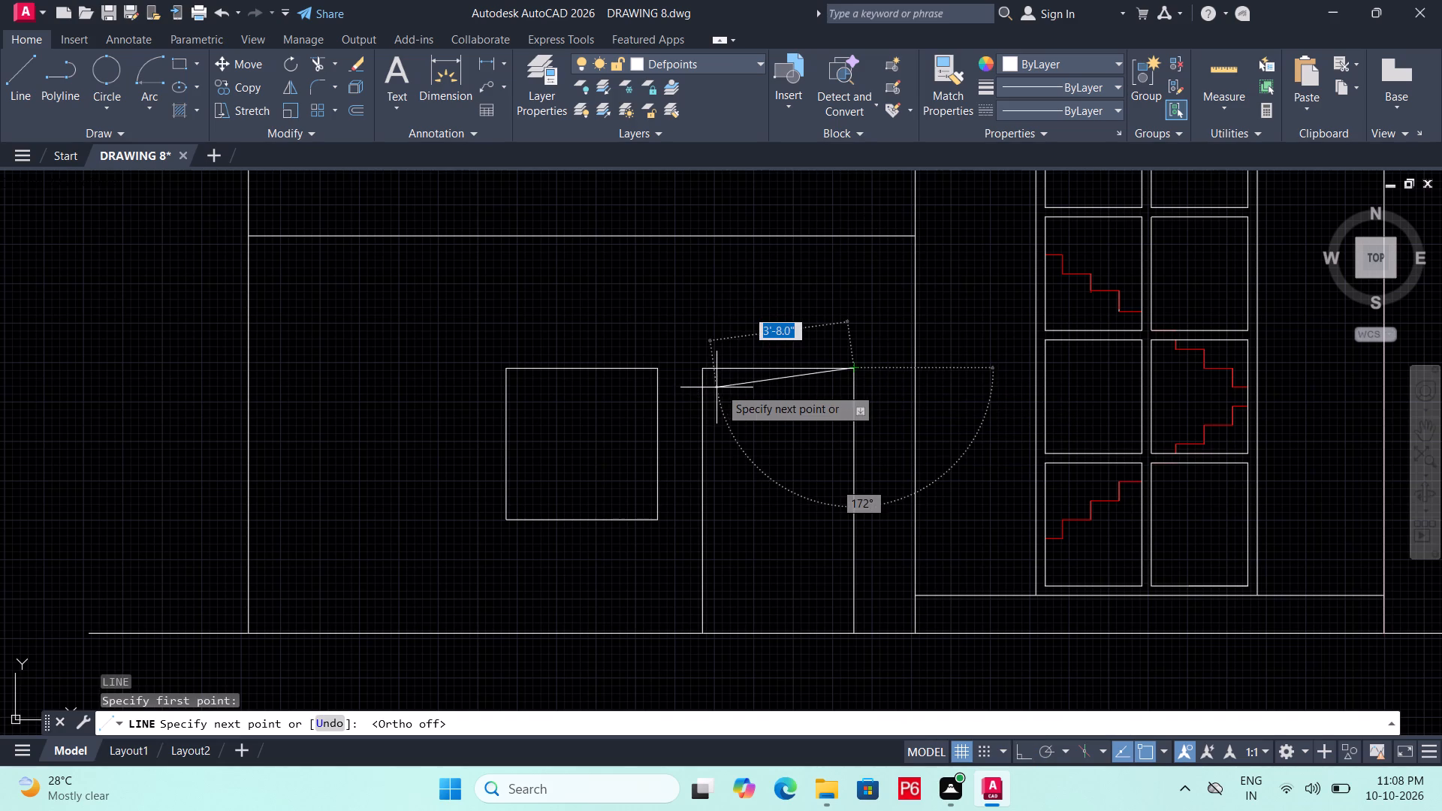
click(713, 382)
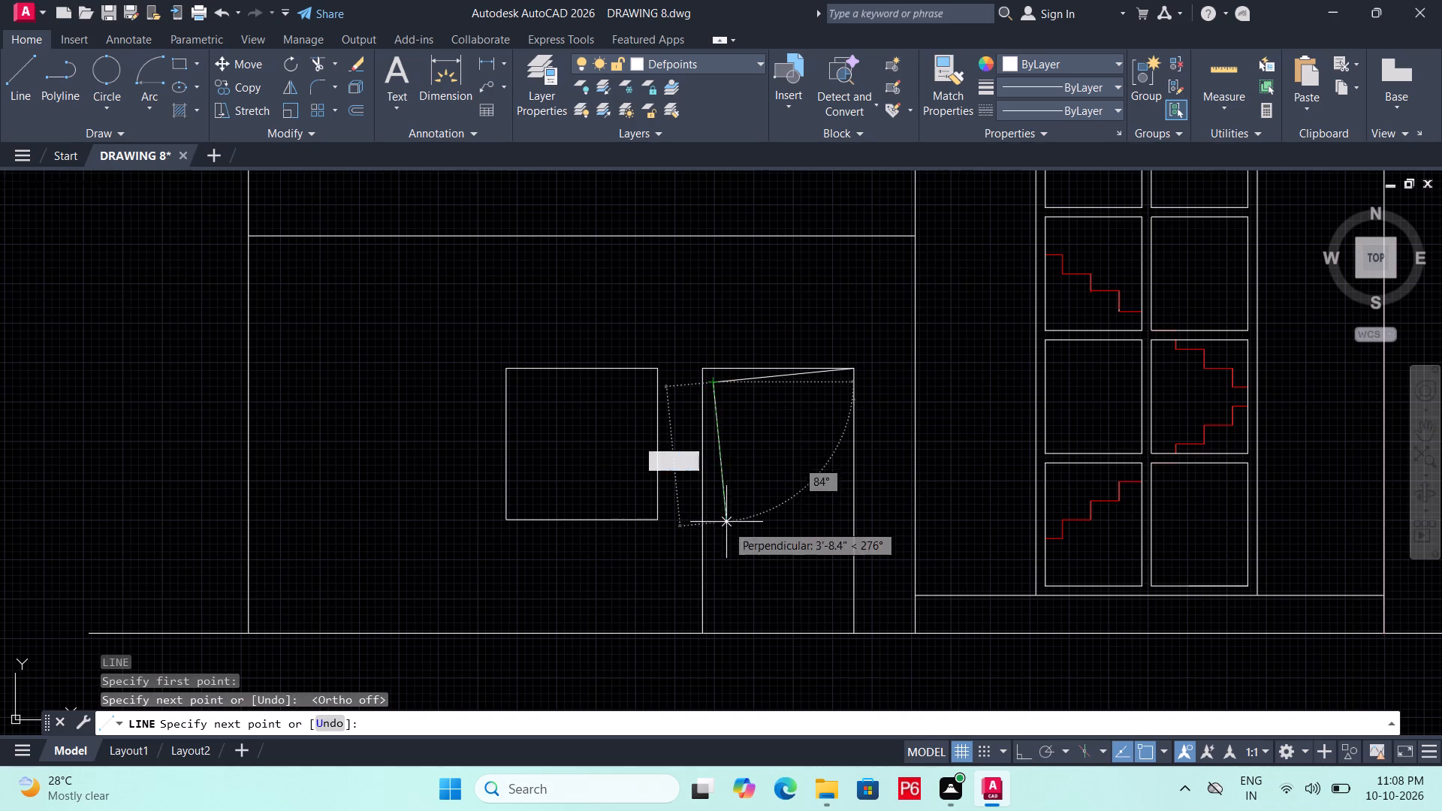
scroll(707, 598, up, 1)
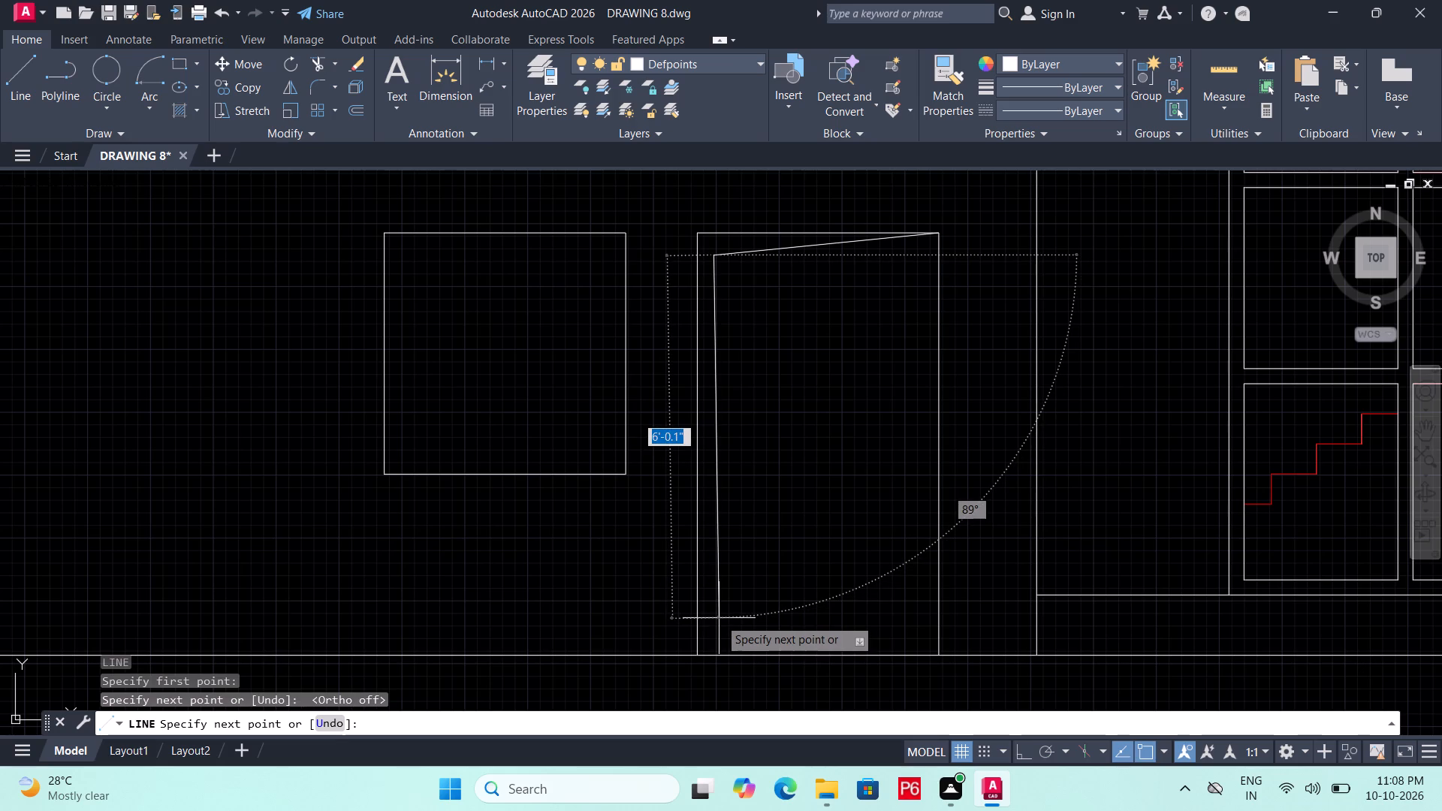
key(F8)
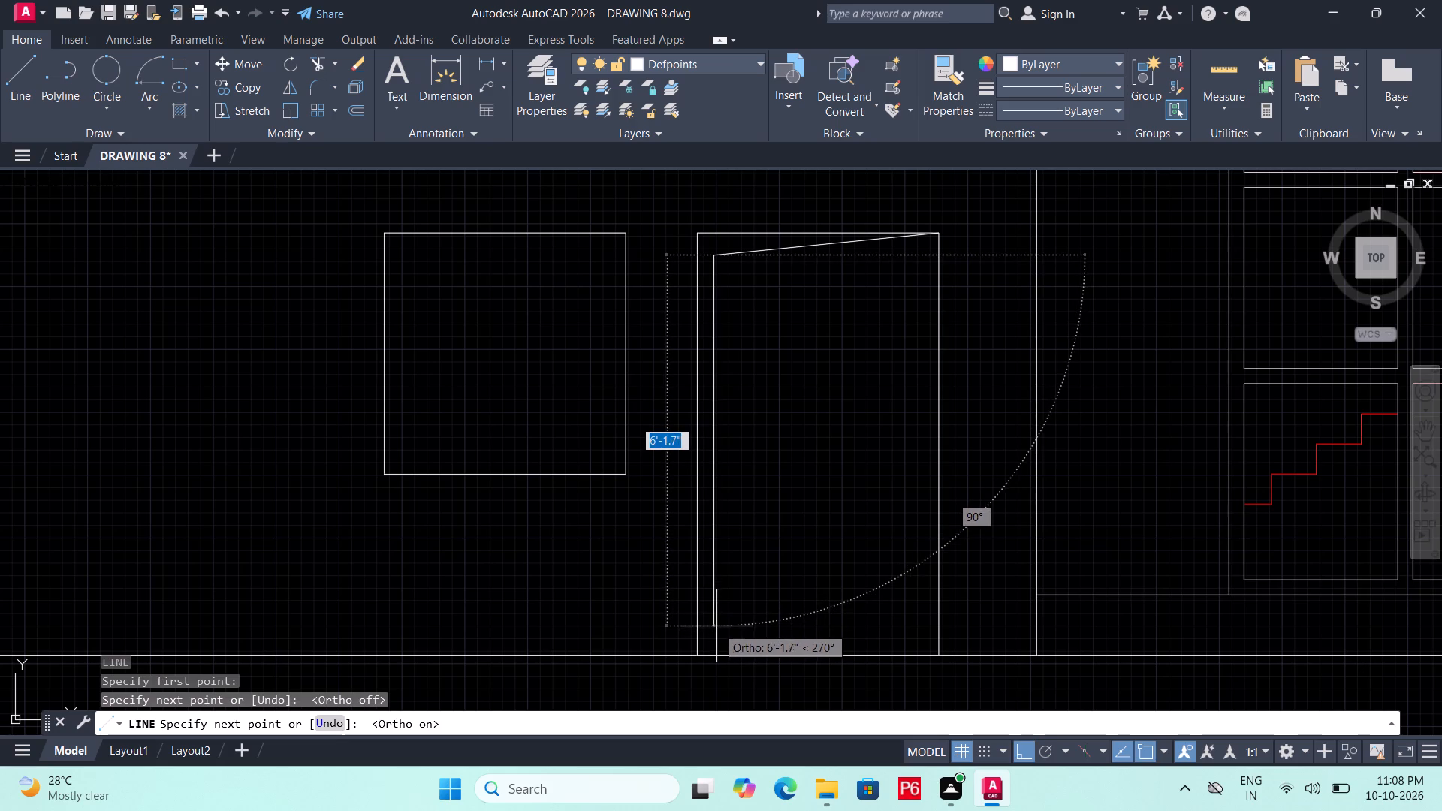
drag(717, 627, 725, 626)
key(F8)
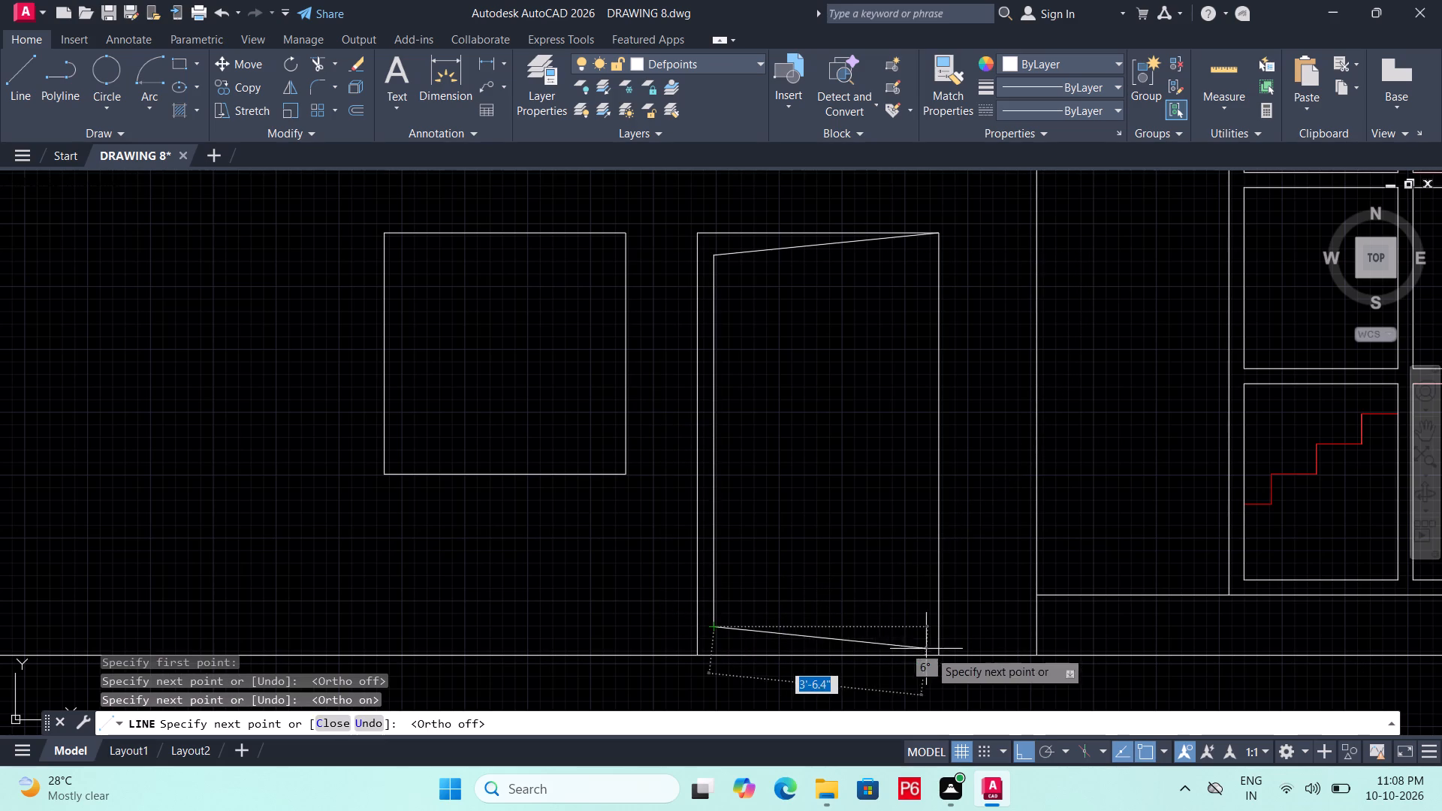
click(946, 659)
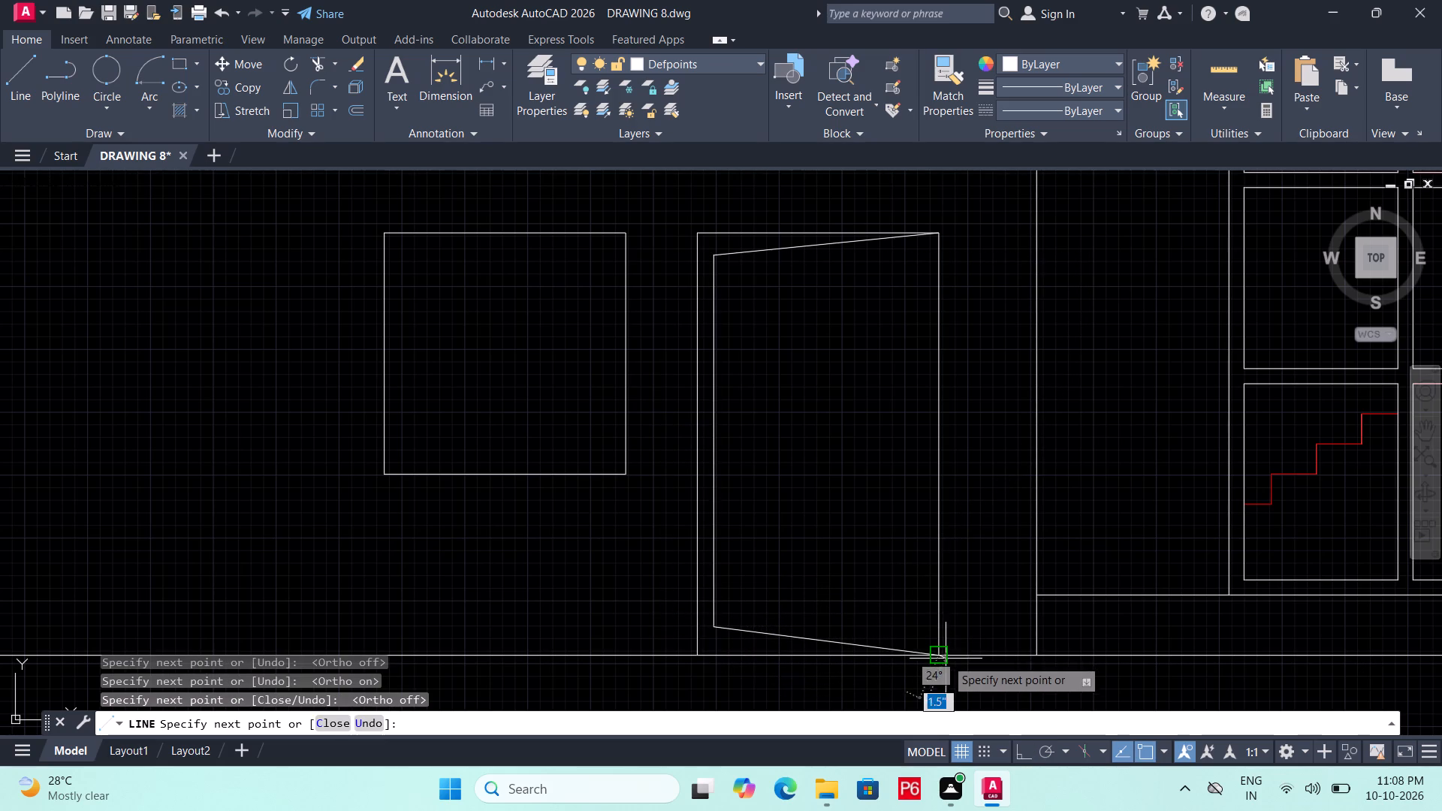
Save the drawing.
key(ctrl+s)
key(ctrl+s)
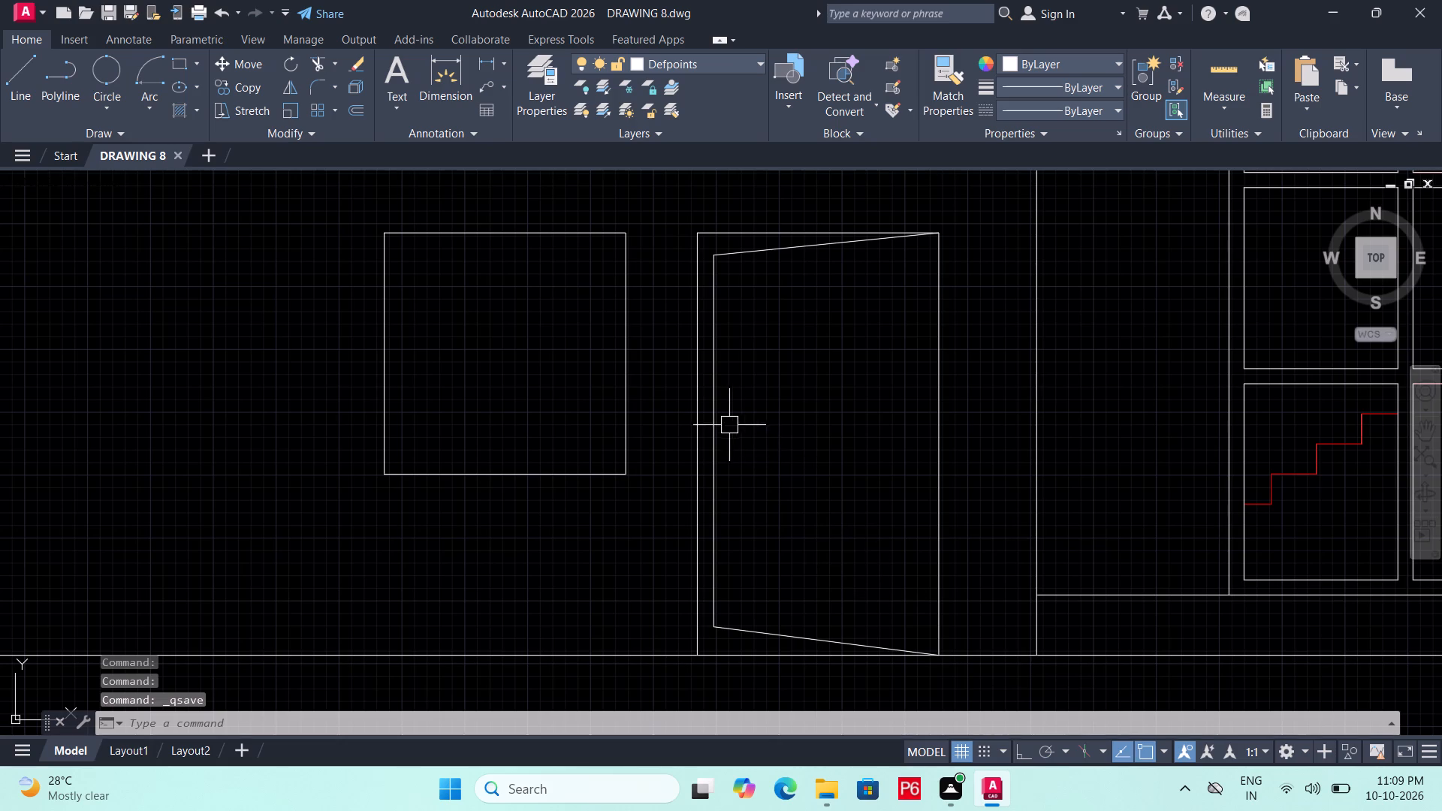
Draw a door knob circle with a radius of about 2" near the mid-height of the door leaf's free edge.
text(C)
key(space)
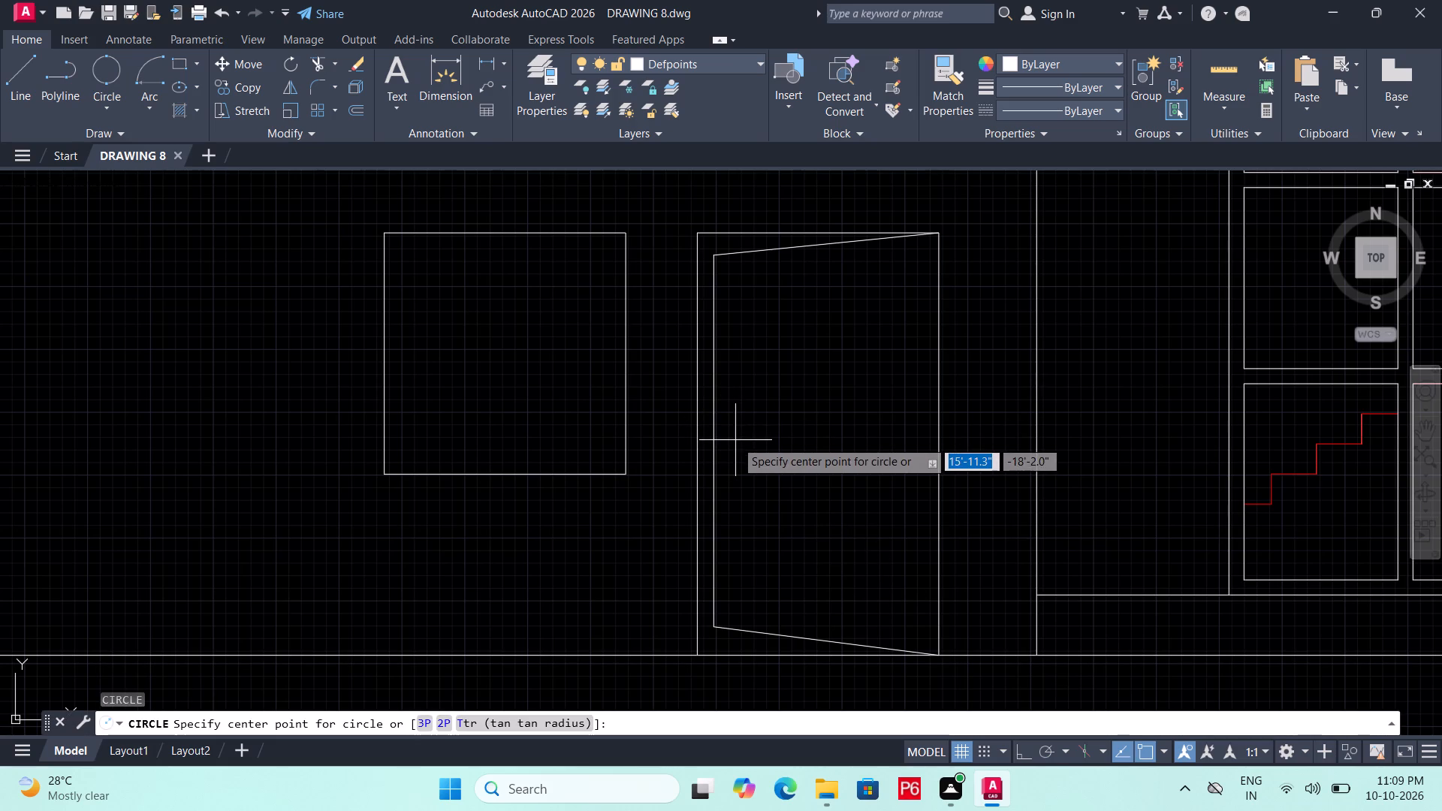
click(735, 440)
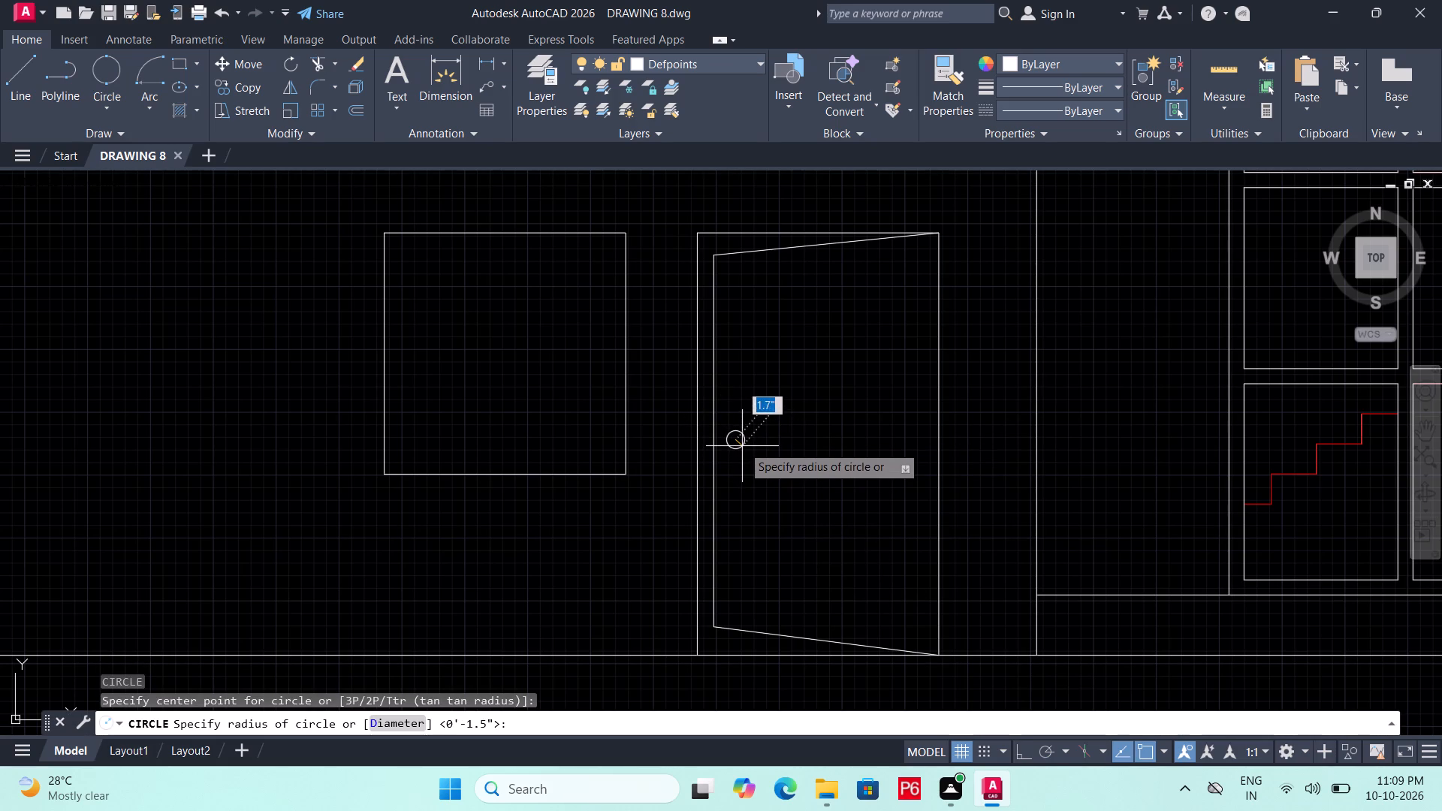
click(744, 445)
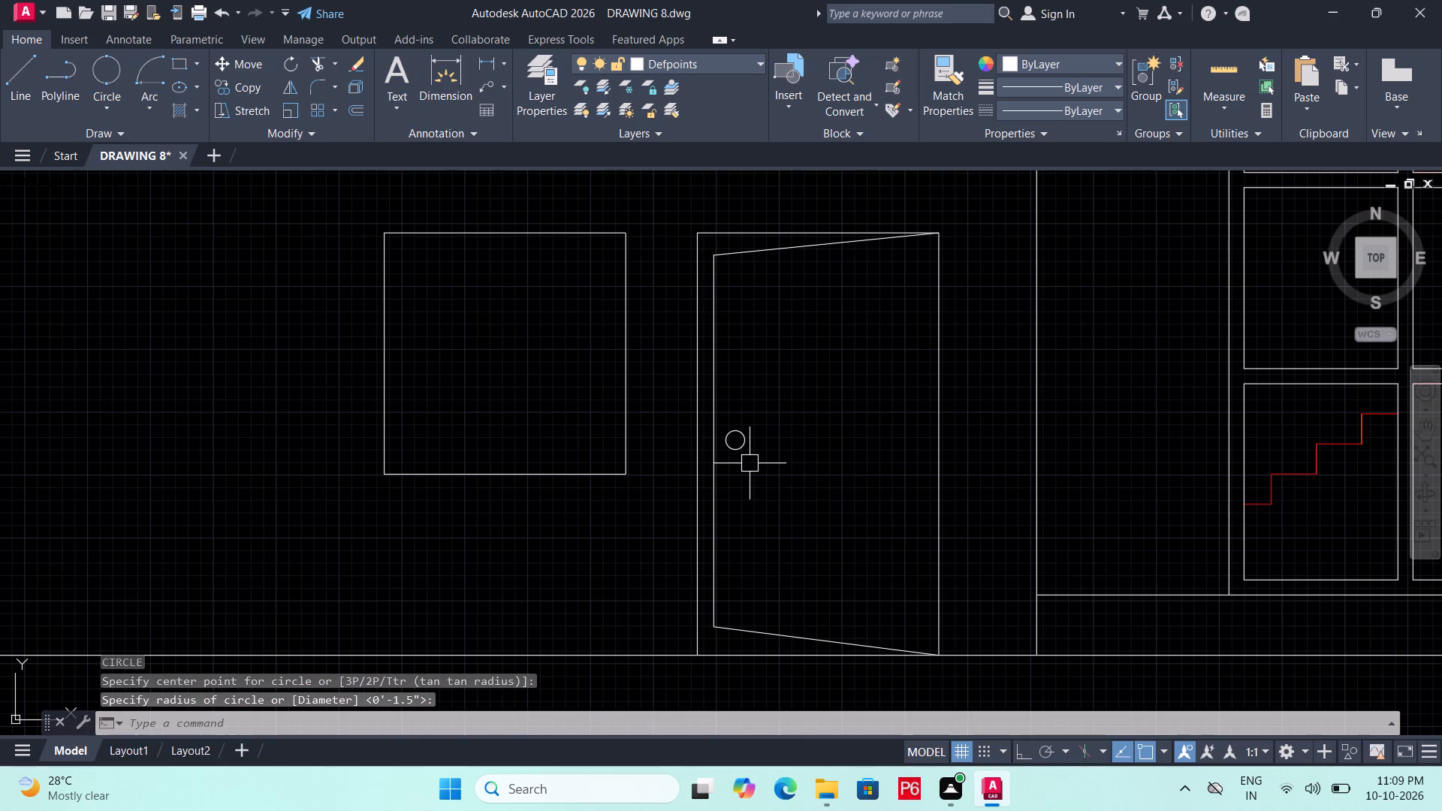
Save the drawing.
key(ctrl+s)
key(ctrl+s)
key(ctrl+s)
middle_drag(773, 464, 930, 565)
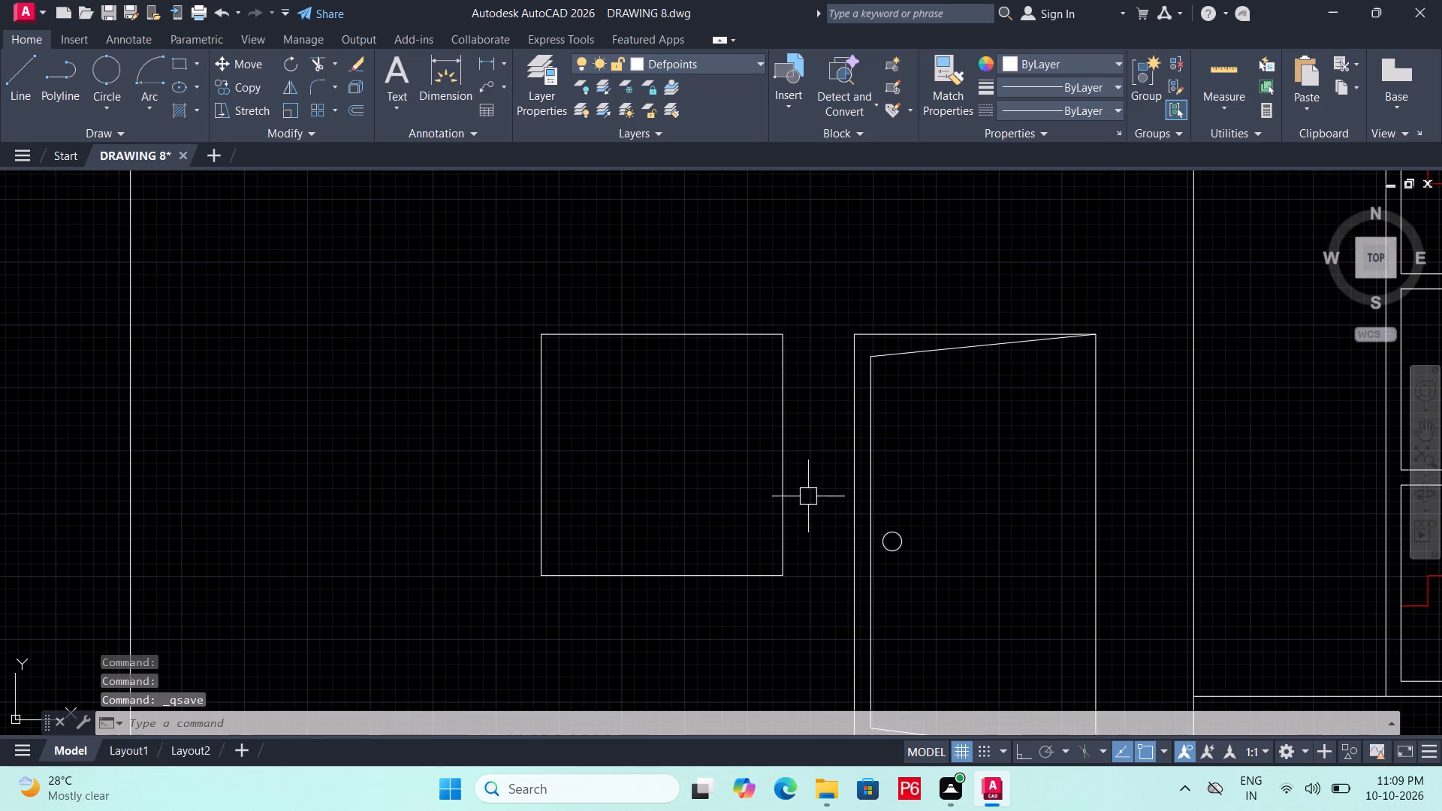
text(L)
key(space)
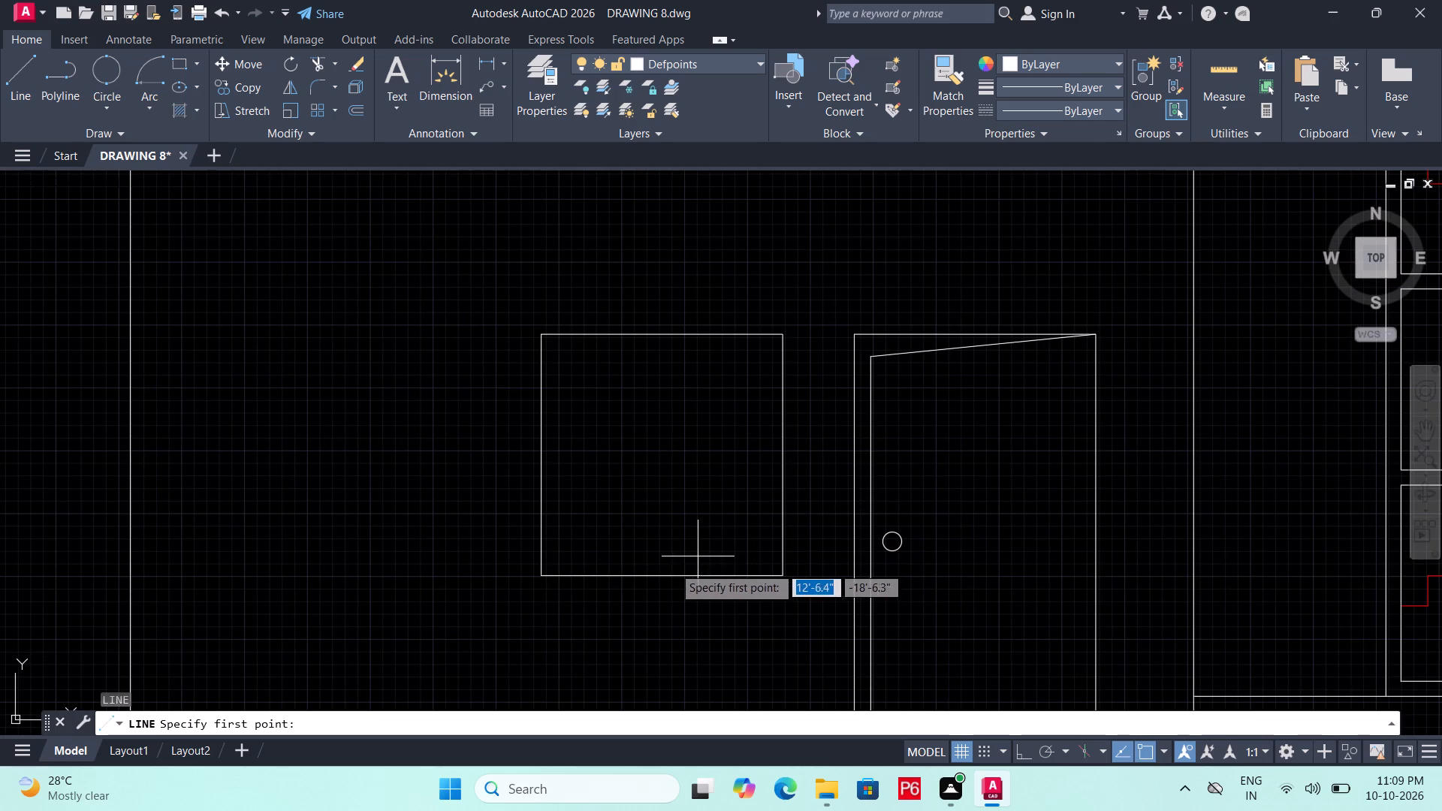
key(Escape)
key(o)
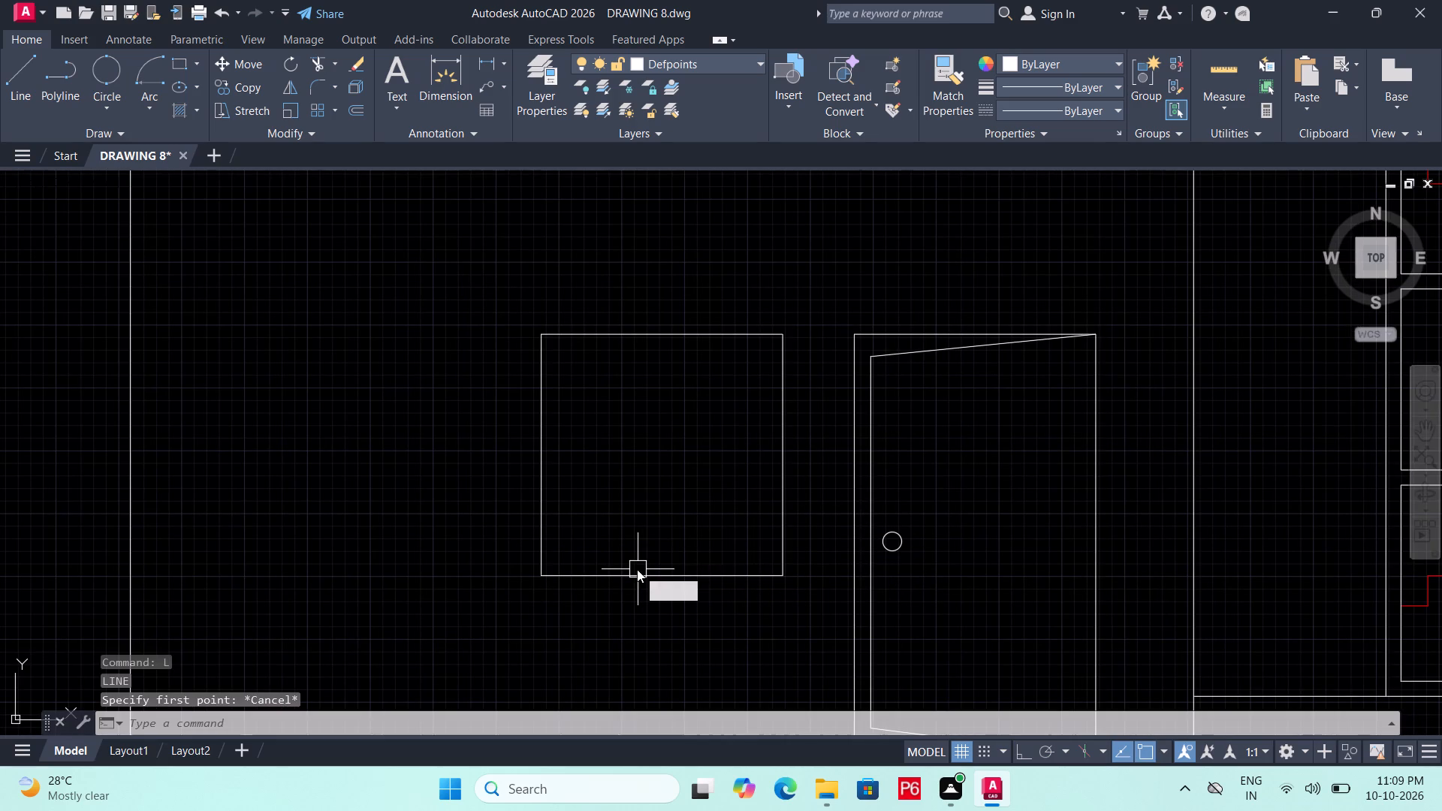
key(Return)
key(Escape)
Draw a rectangle over the square window's outline, from its lower left corner to its upper right corner.
text(REC)
key(space)
click(545, 576)
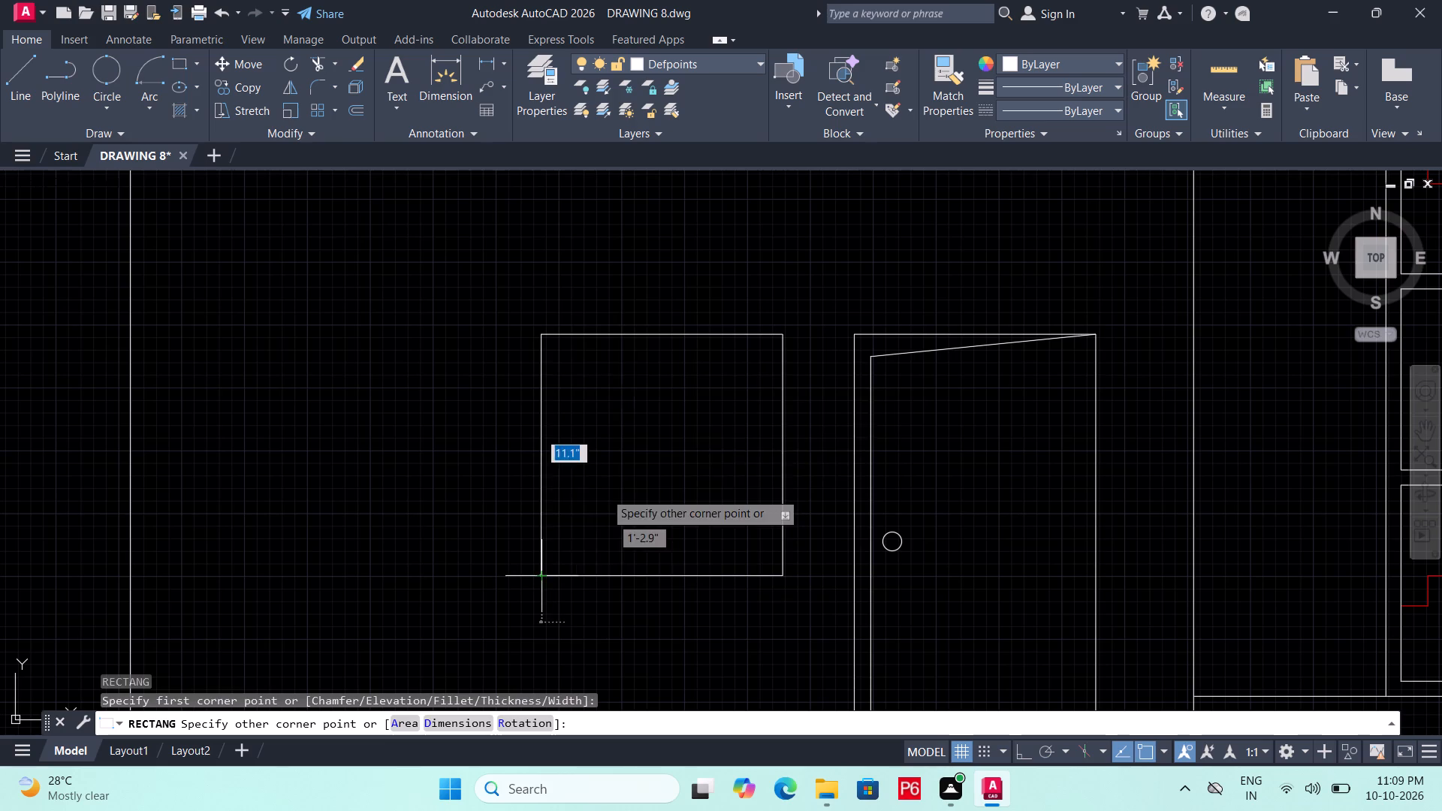
click(788, 334)
key(Escape)
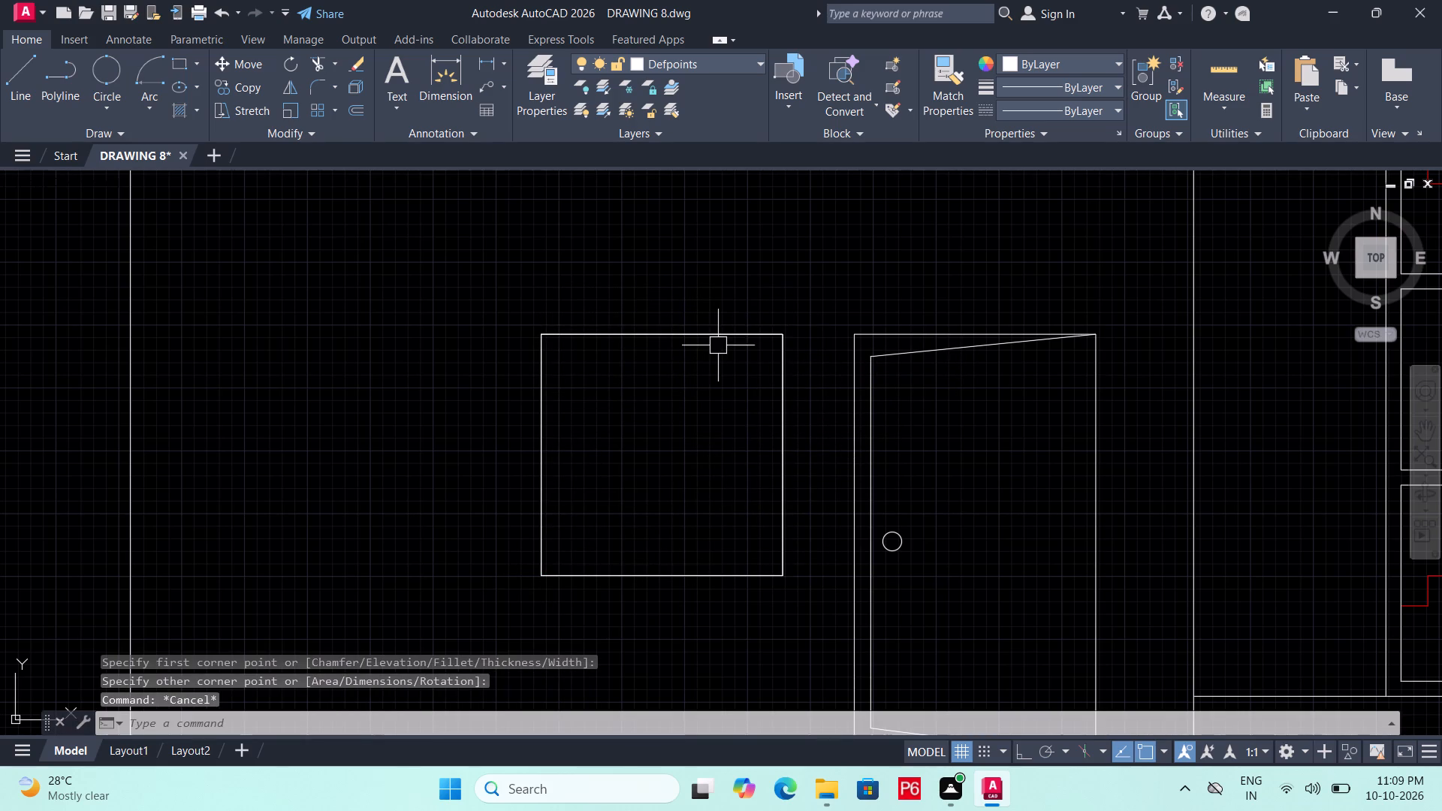
Delete the four separate lines lying under the square window's rectangle, keeping the polyline outline.
click(717, 339)
click(810, 436)
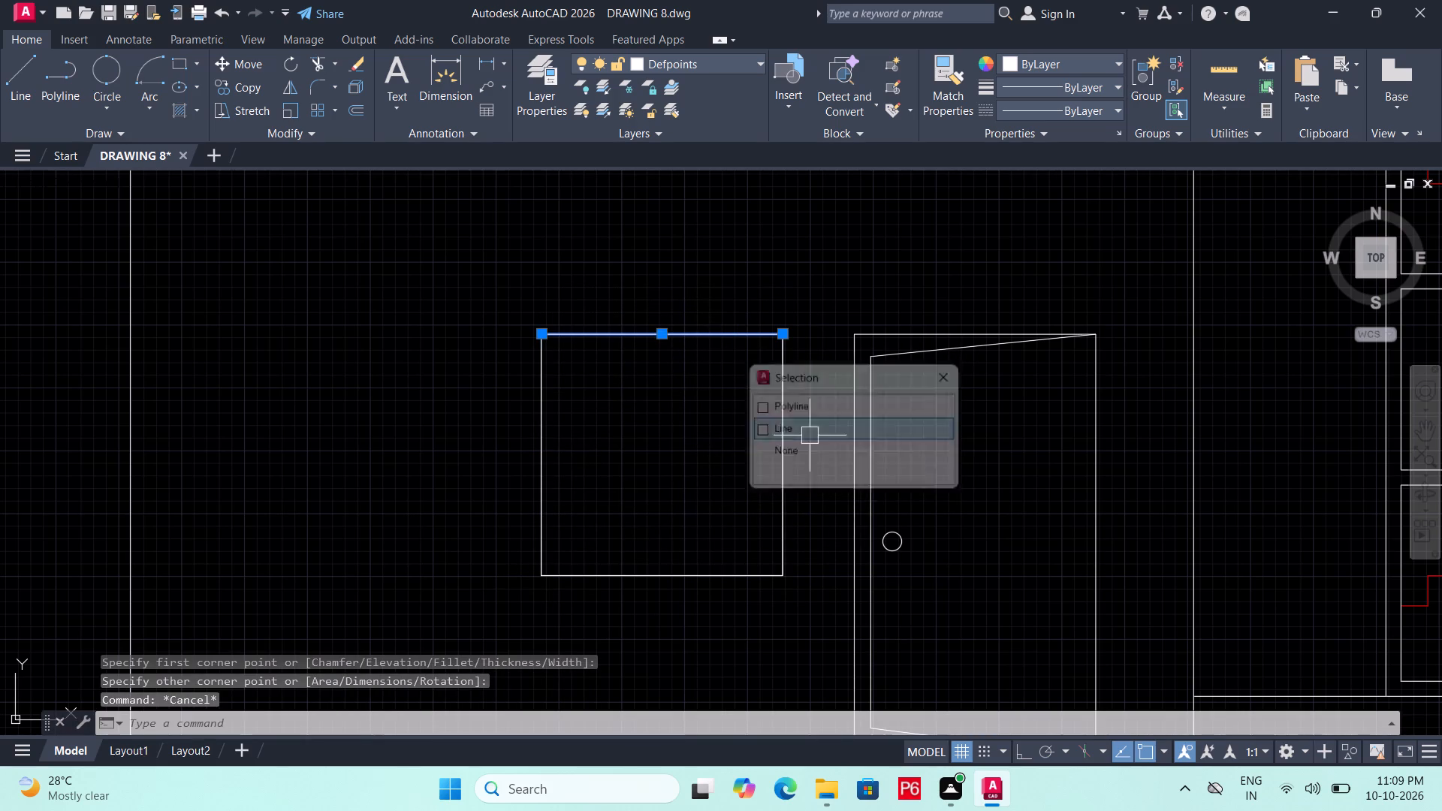
key(Delete)
click(779, 445)
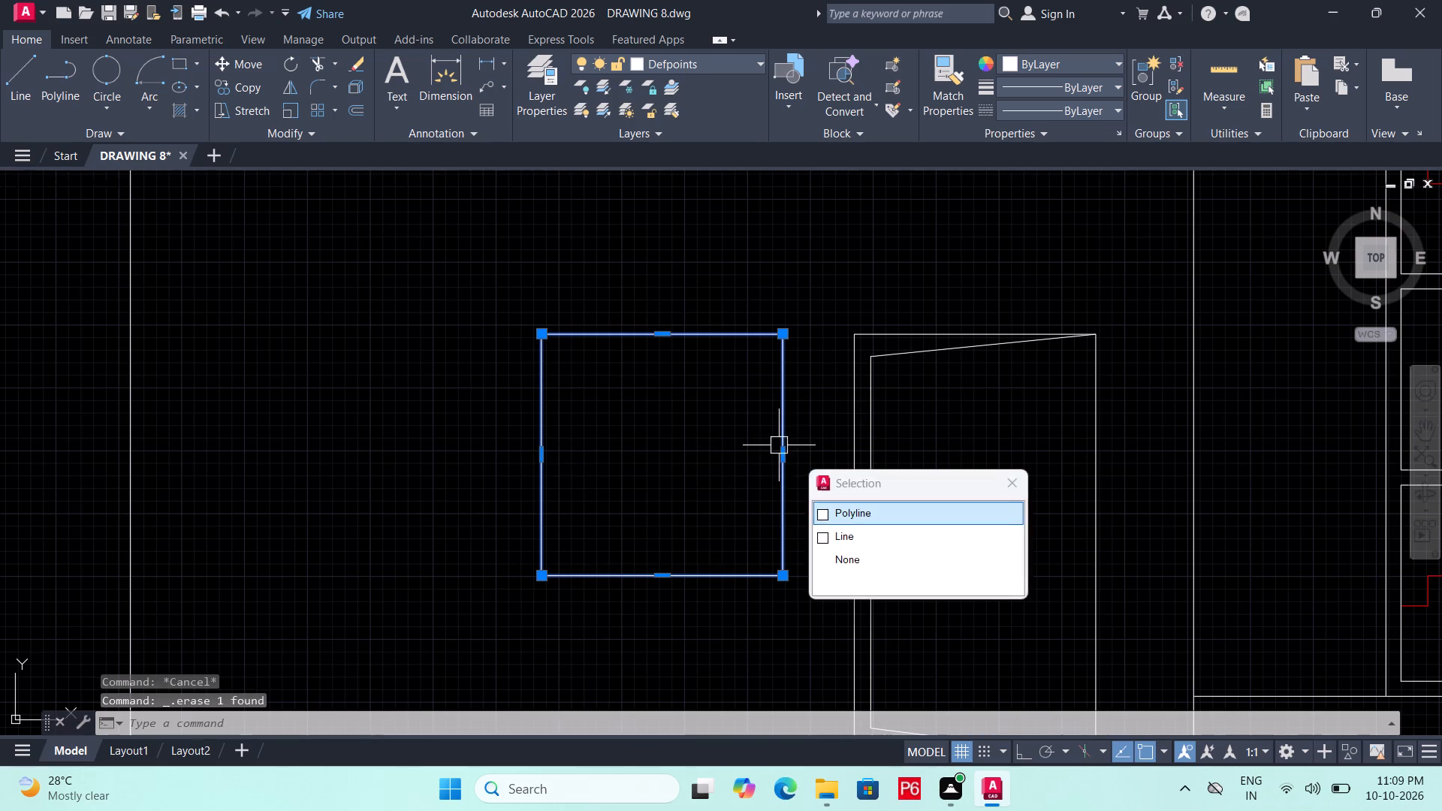
click(847, 535)
key(Delete)
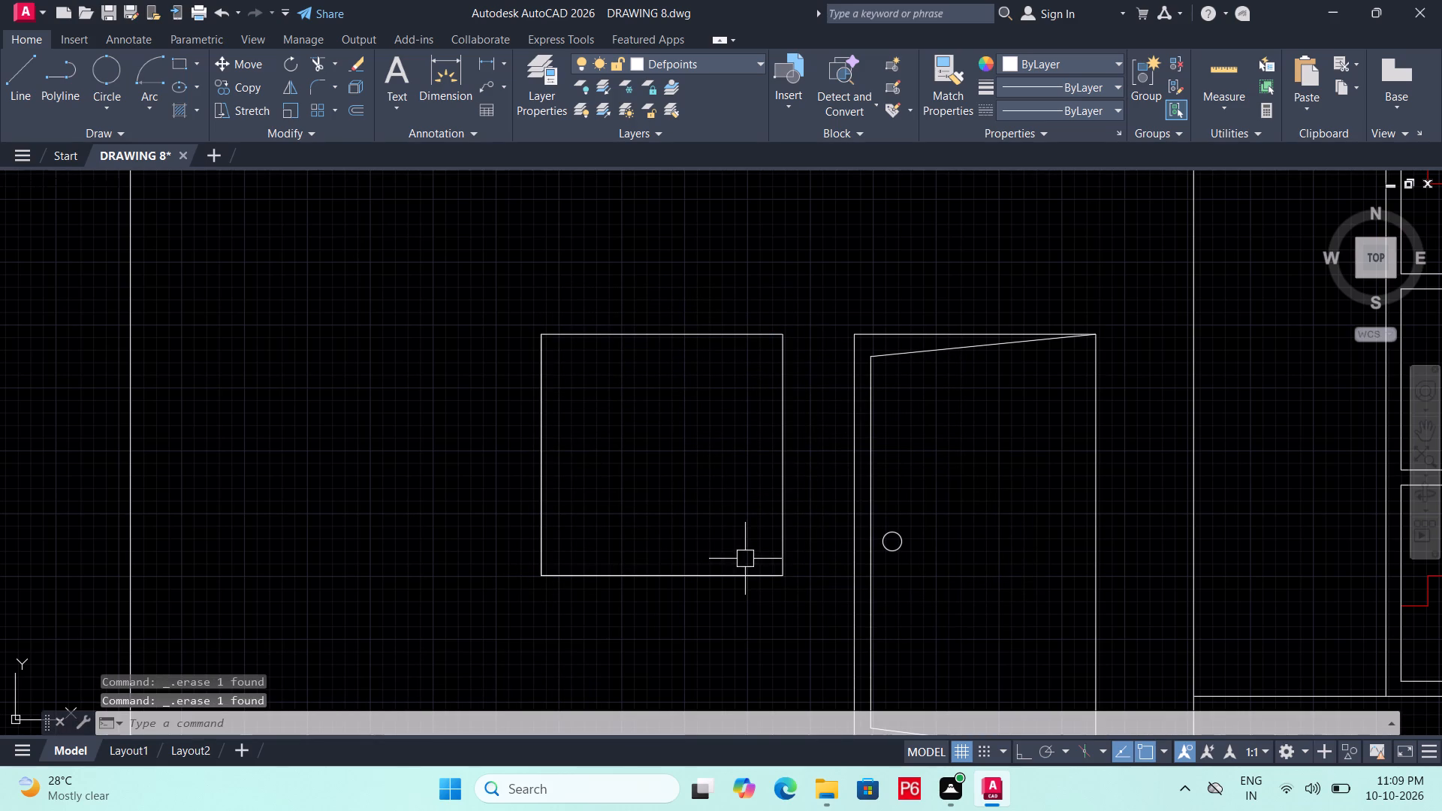
click(723, 573)
click(815, 668)
key(Delete)
click(551, 478)
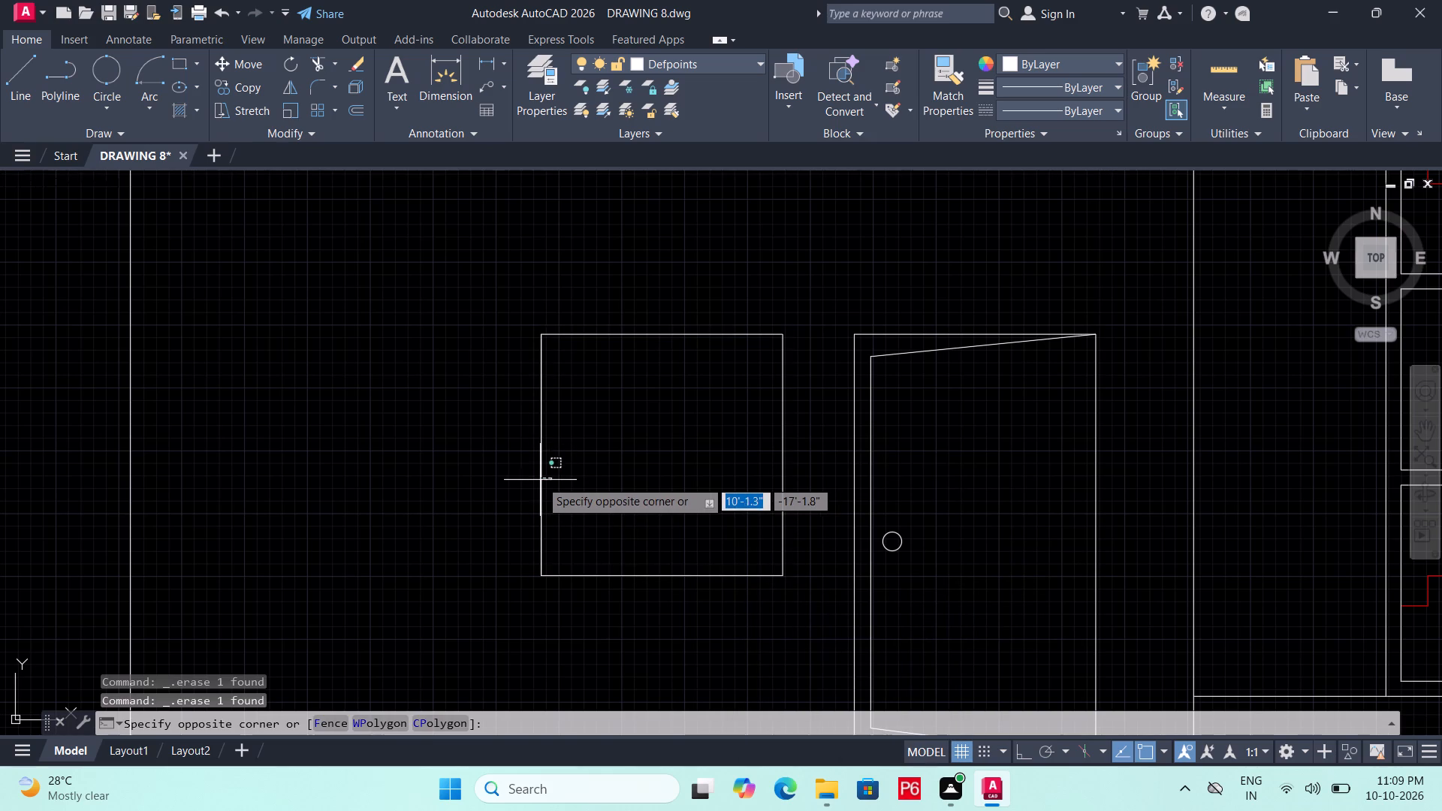
click(547, 482)
click(543, 484)
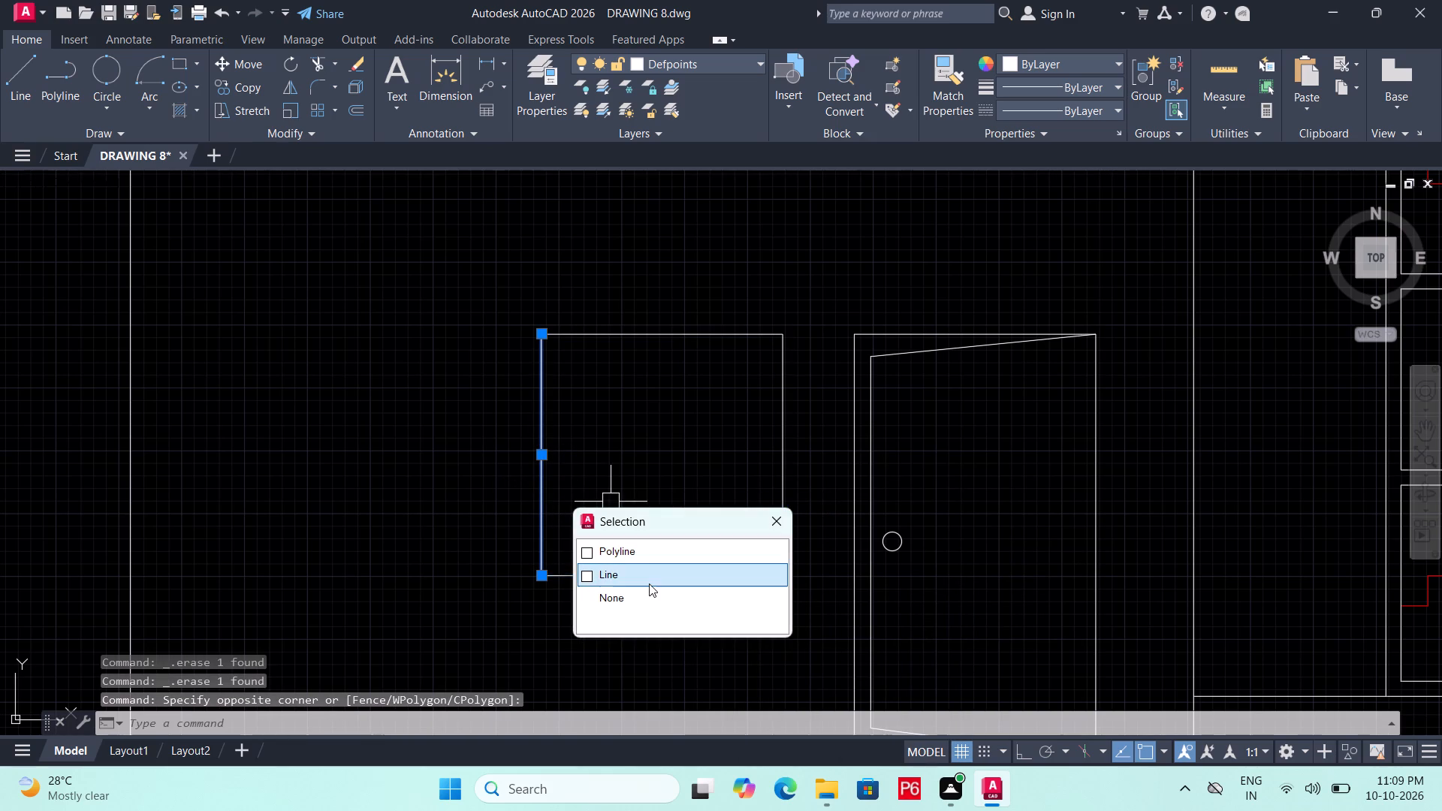
click(649, 574)
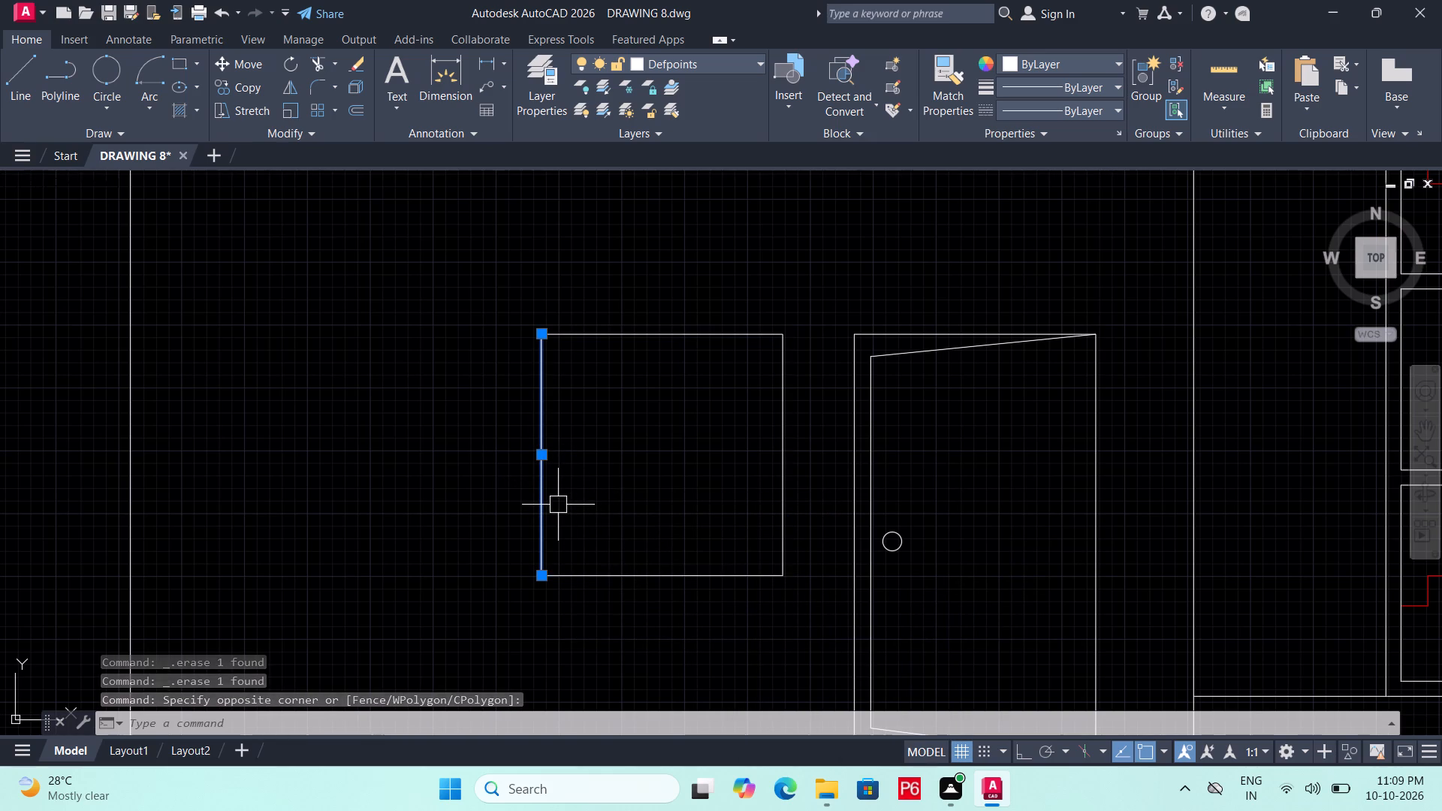
key(Delete)
key(Escape)
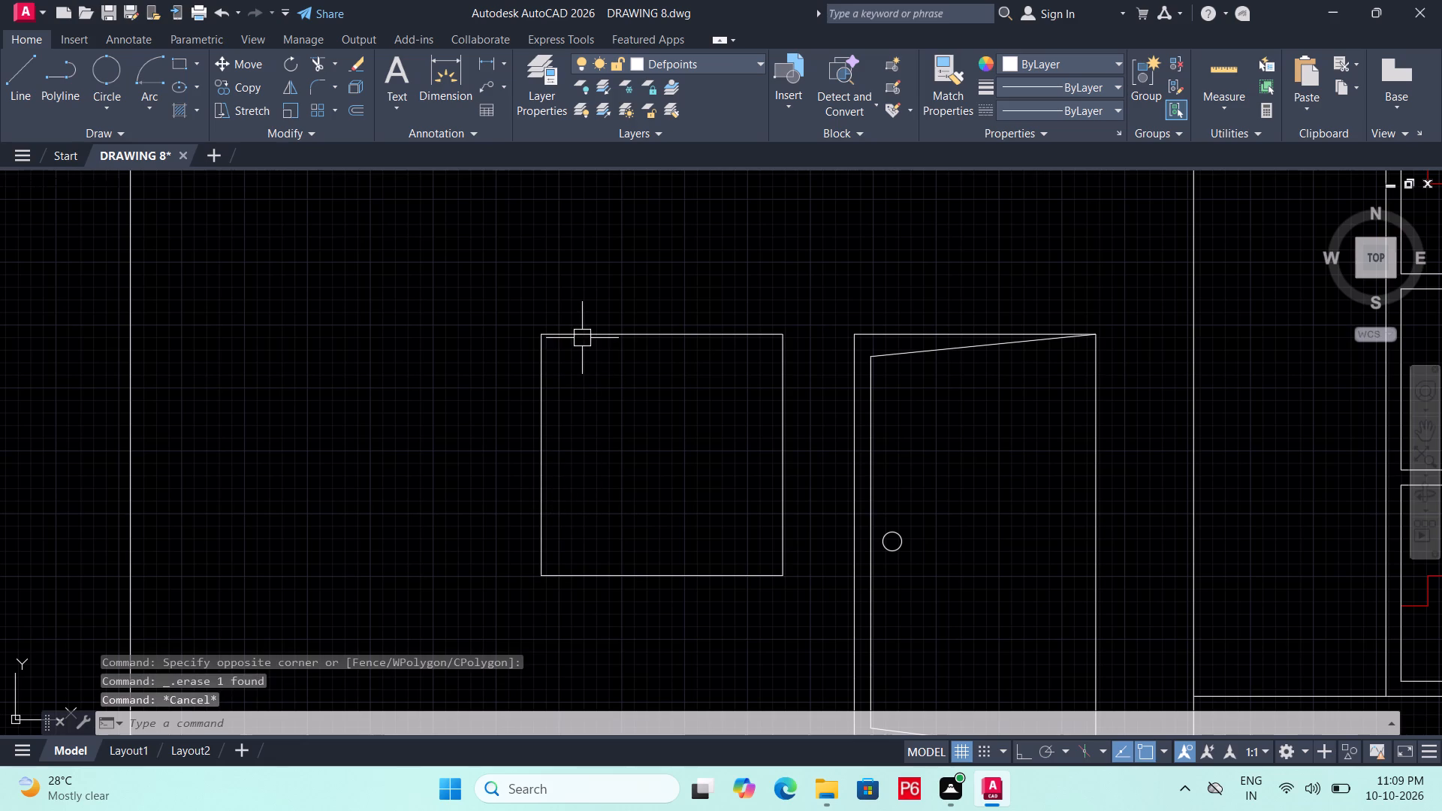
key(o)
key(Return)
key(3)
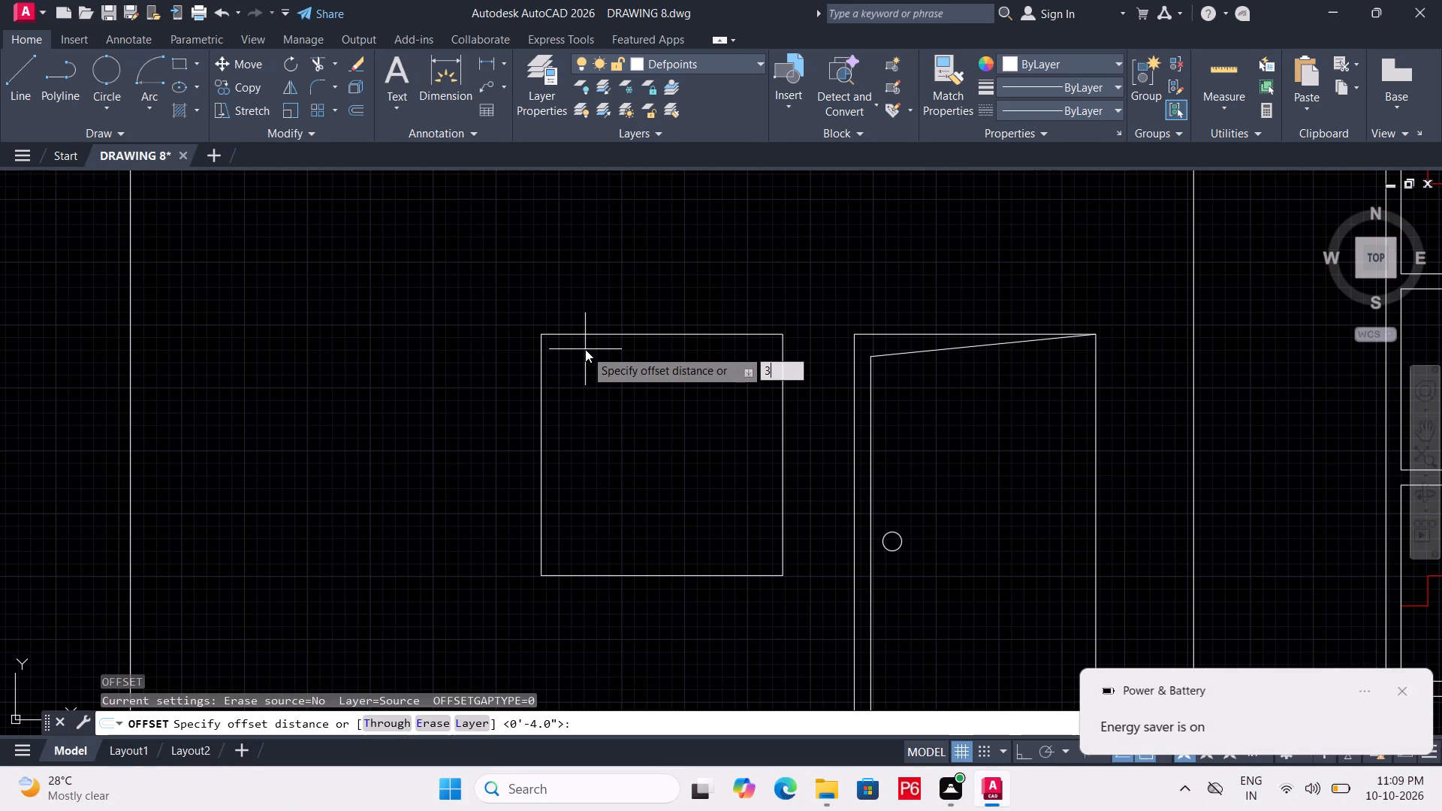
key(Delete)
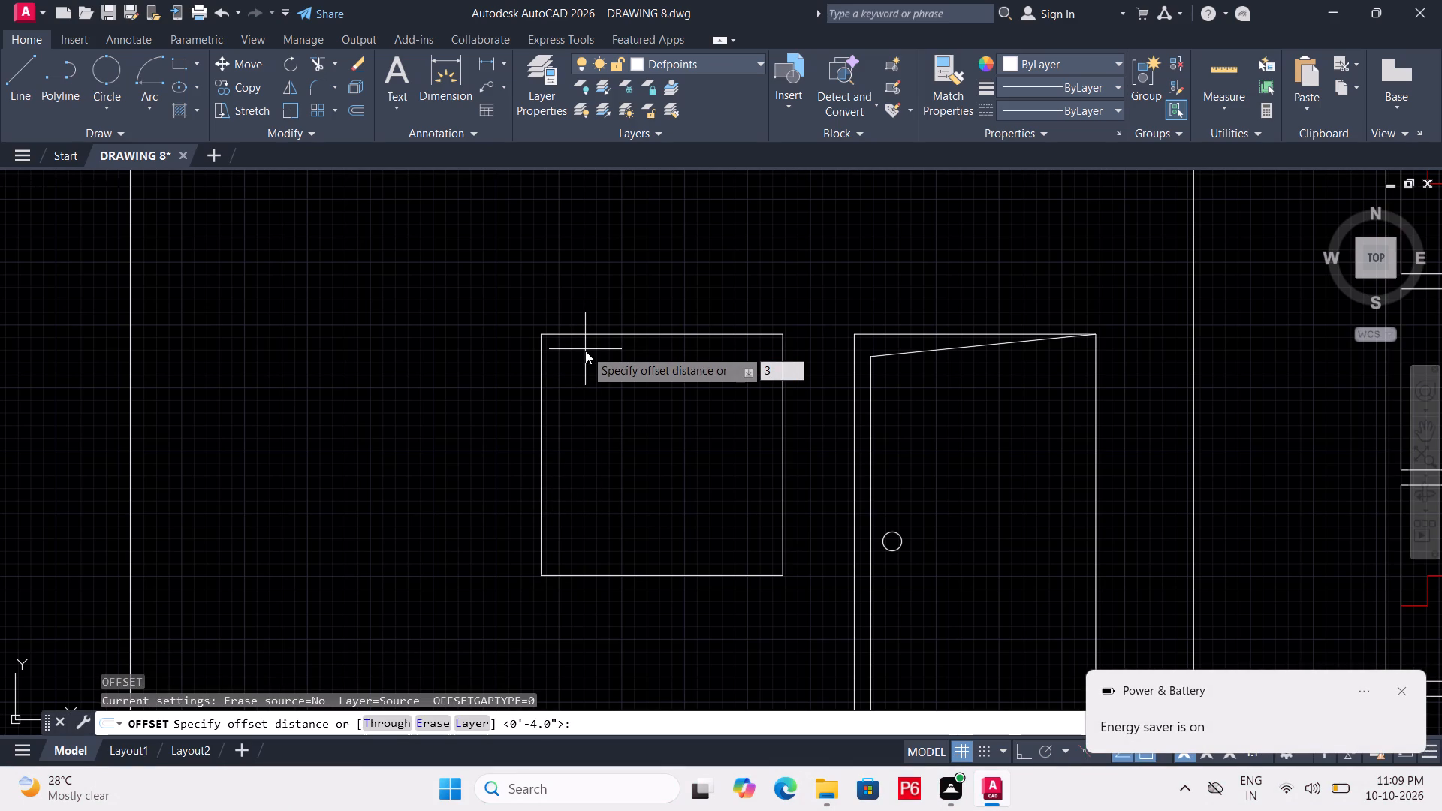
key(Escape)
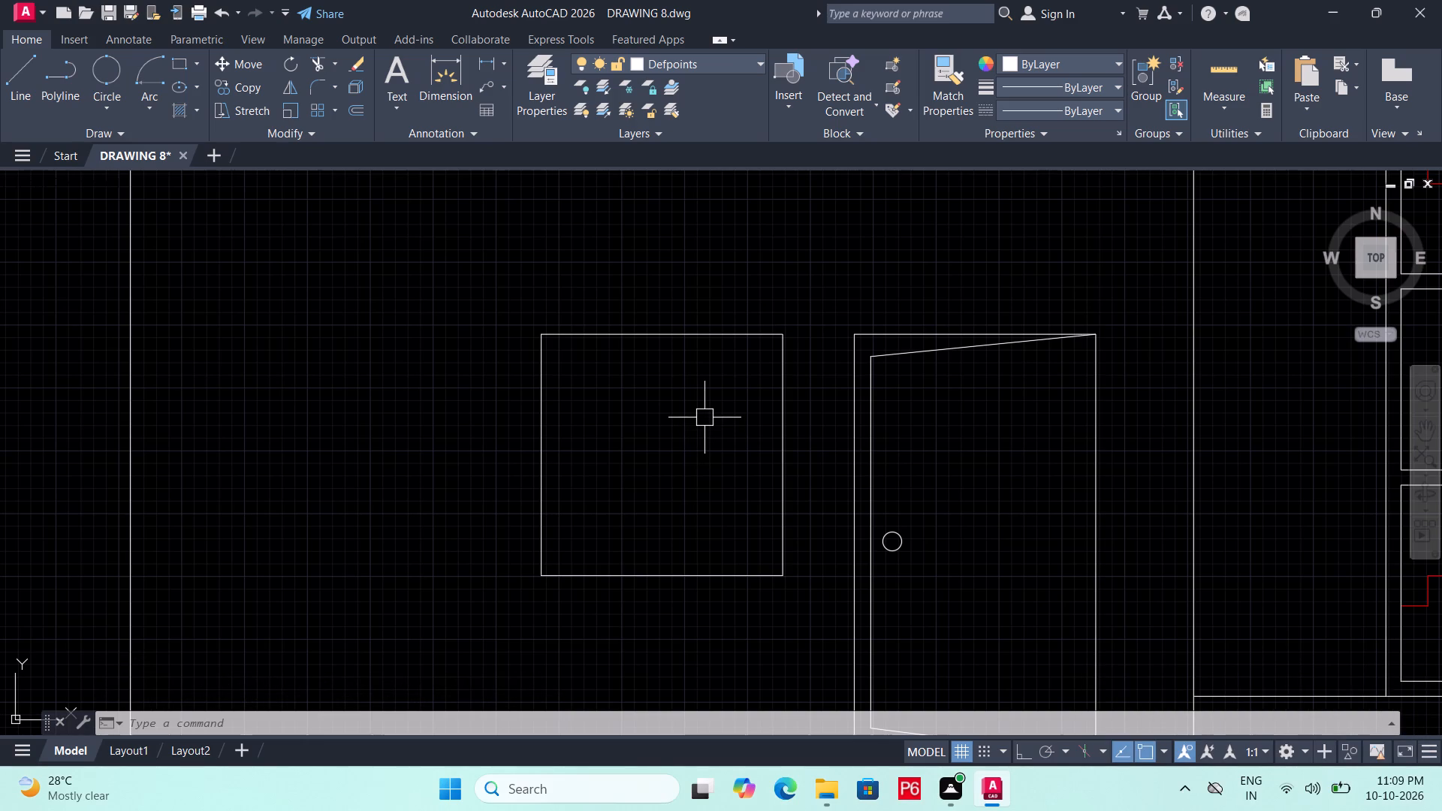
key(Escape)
Save the drawing.
key(ctrl+s)
key(ctrl+s)
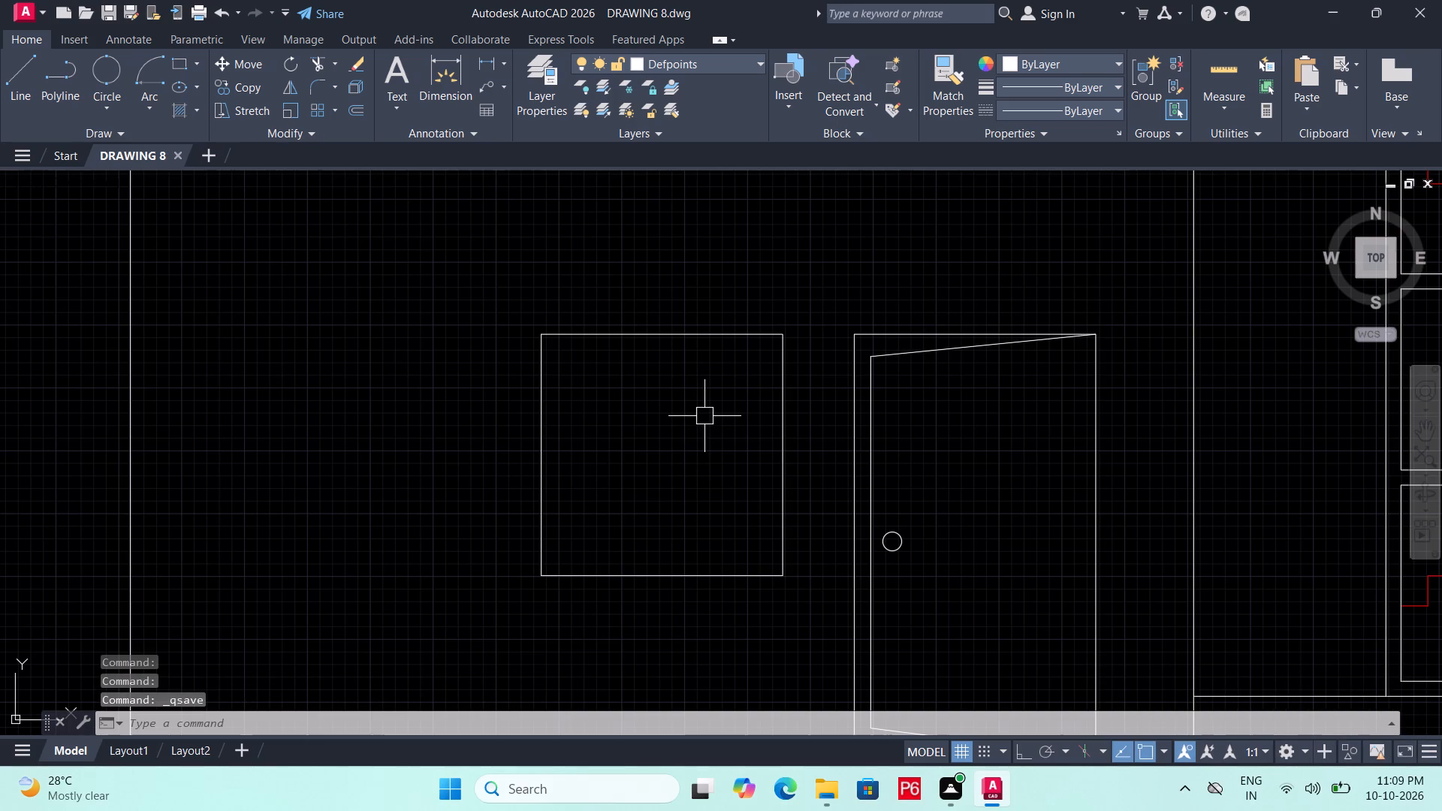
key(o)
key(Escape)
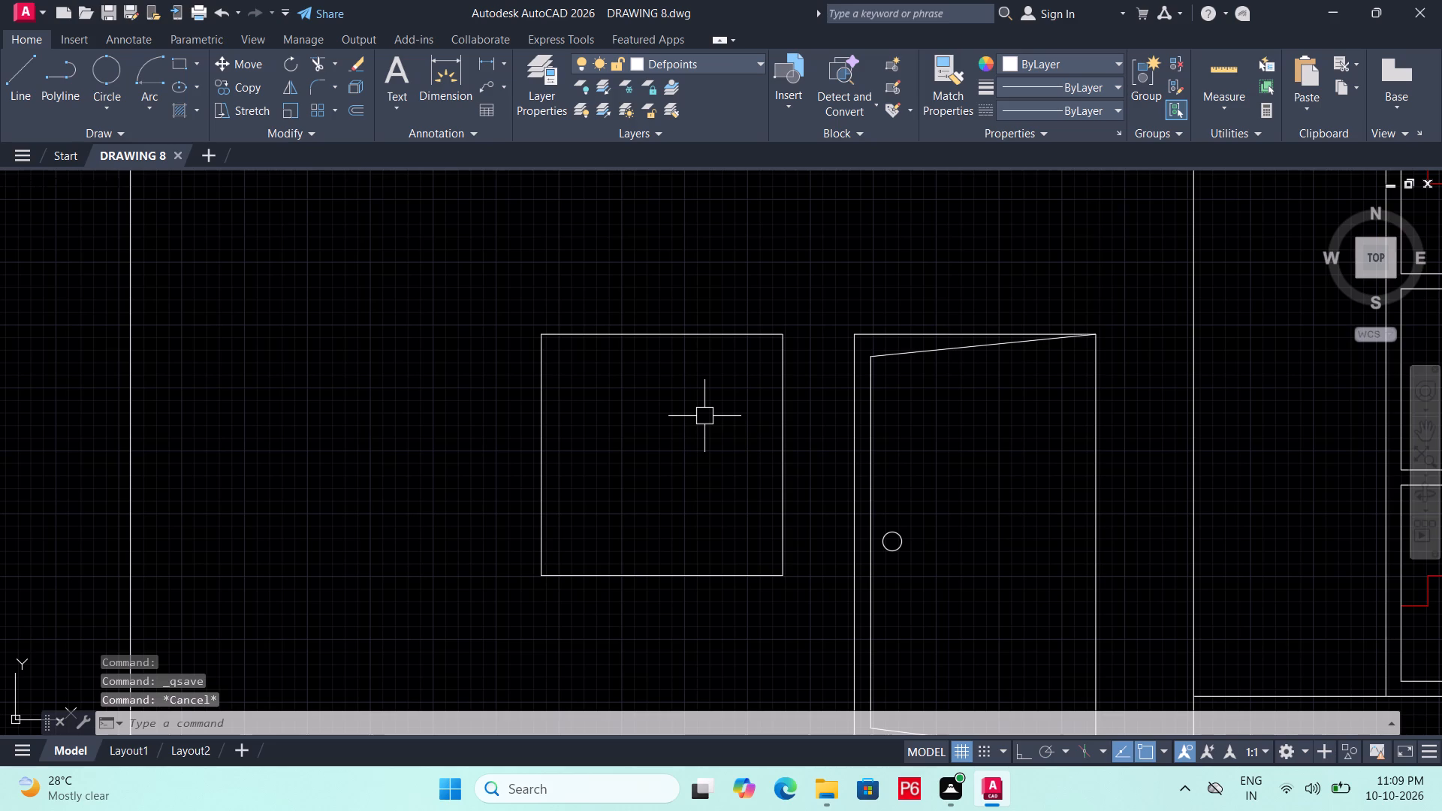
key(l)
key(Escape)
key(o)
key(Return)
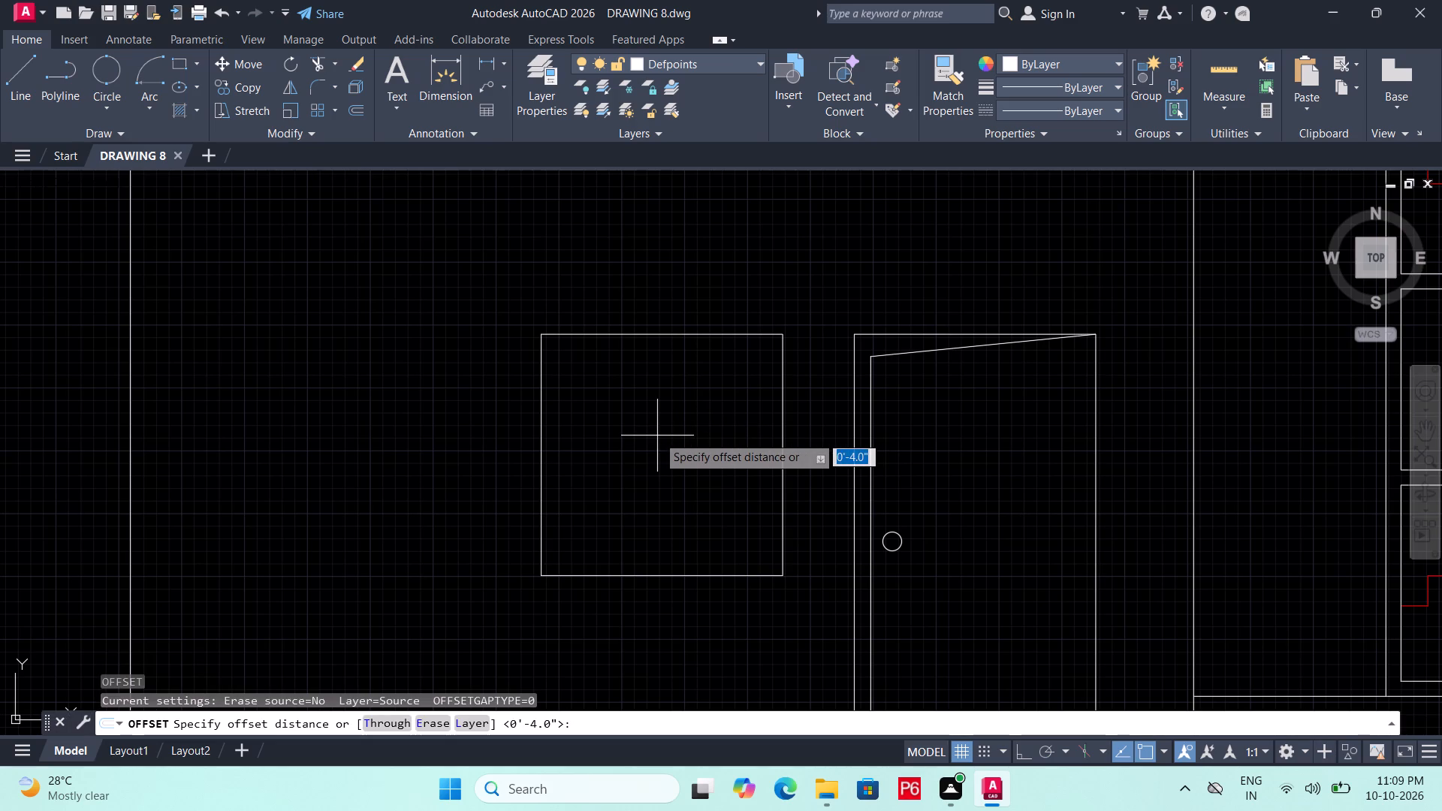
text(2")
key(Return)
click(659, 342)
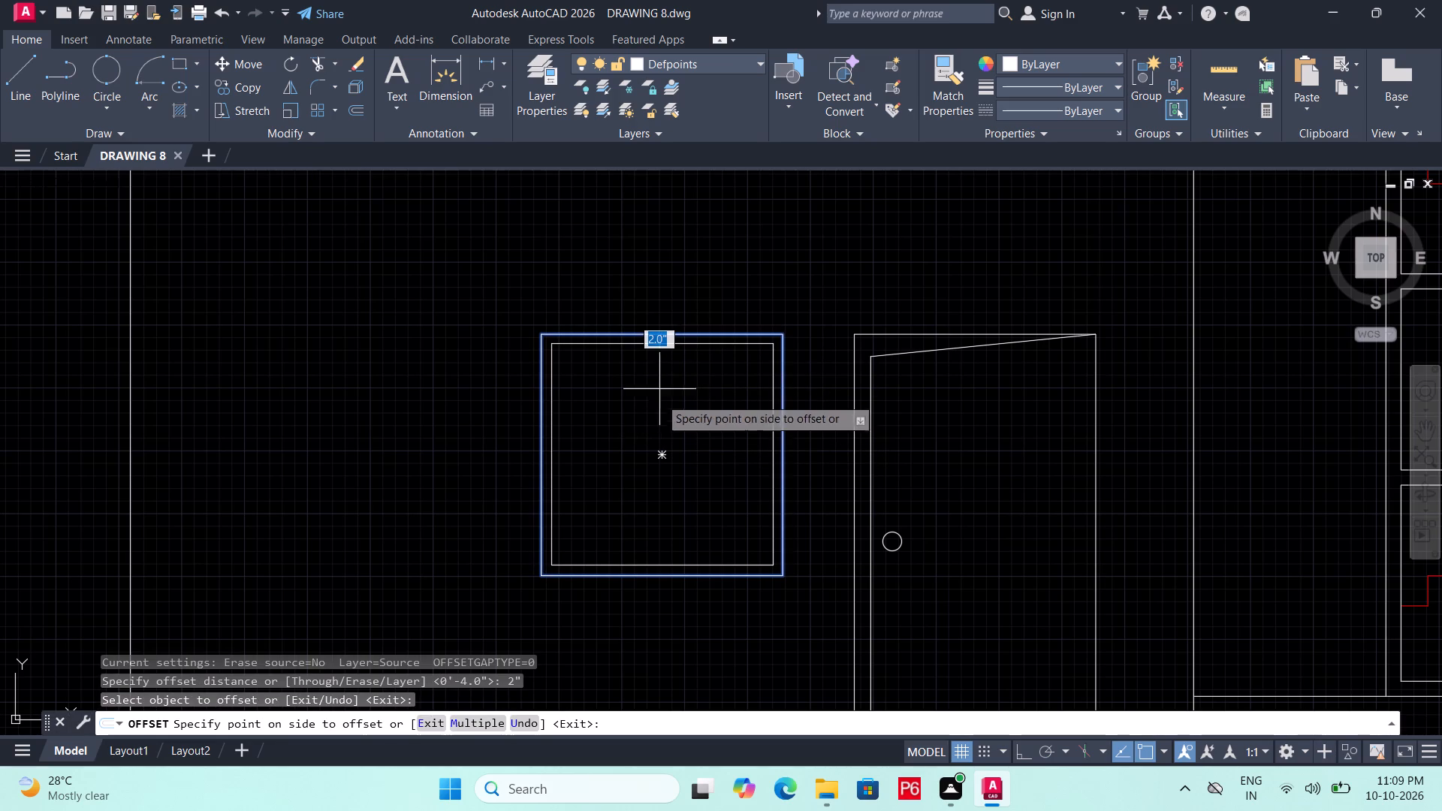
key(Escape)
Offset the square window's outline 3" inward to form the inner frame.
key(o)
key(Return)
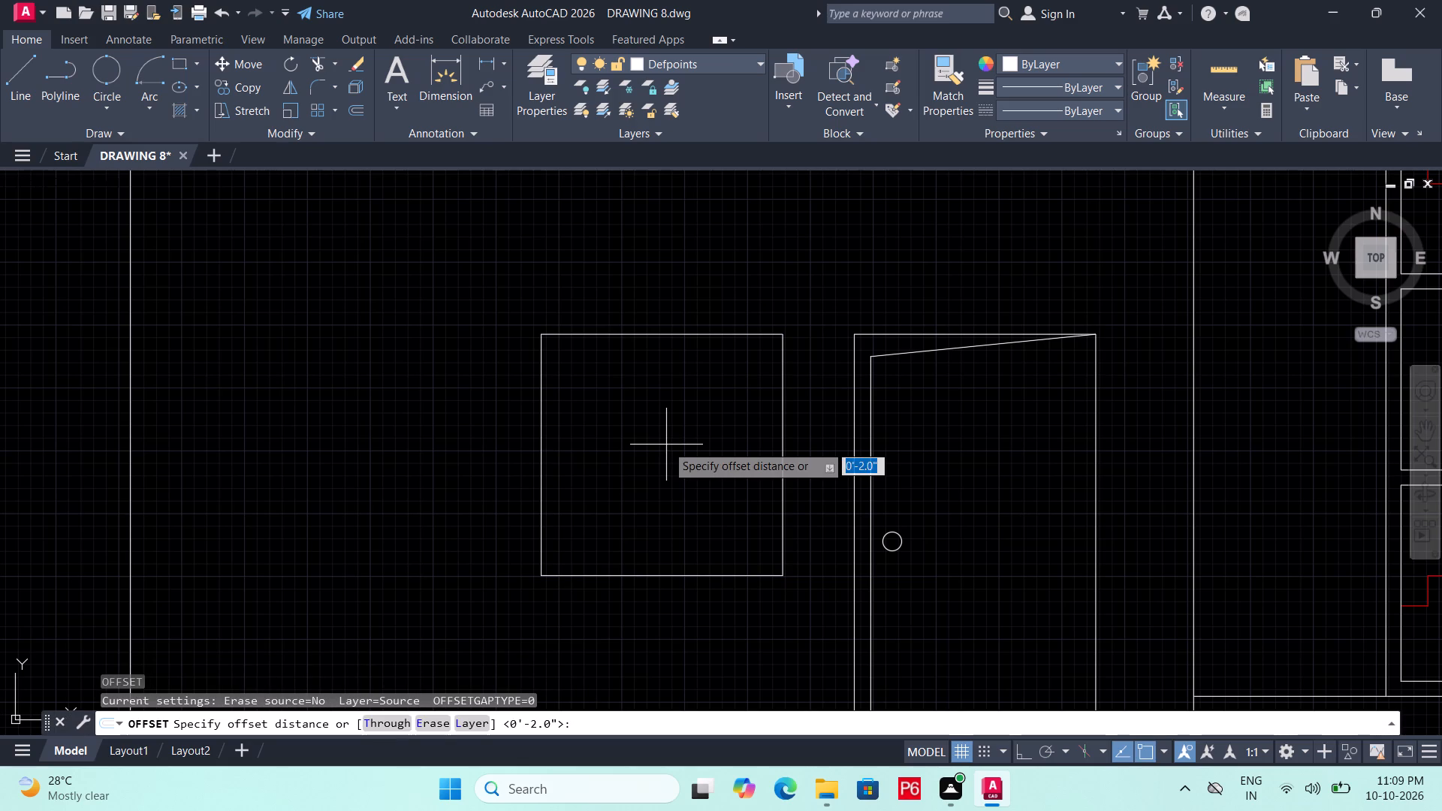
key(3)
key(shift+quotedbl)
key(Return)
click(676, 338)
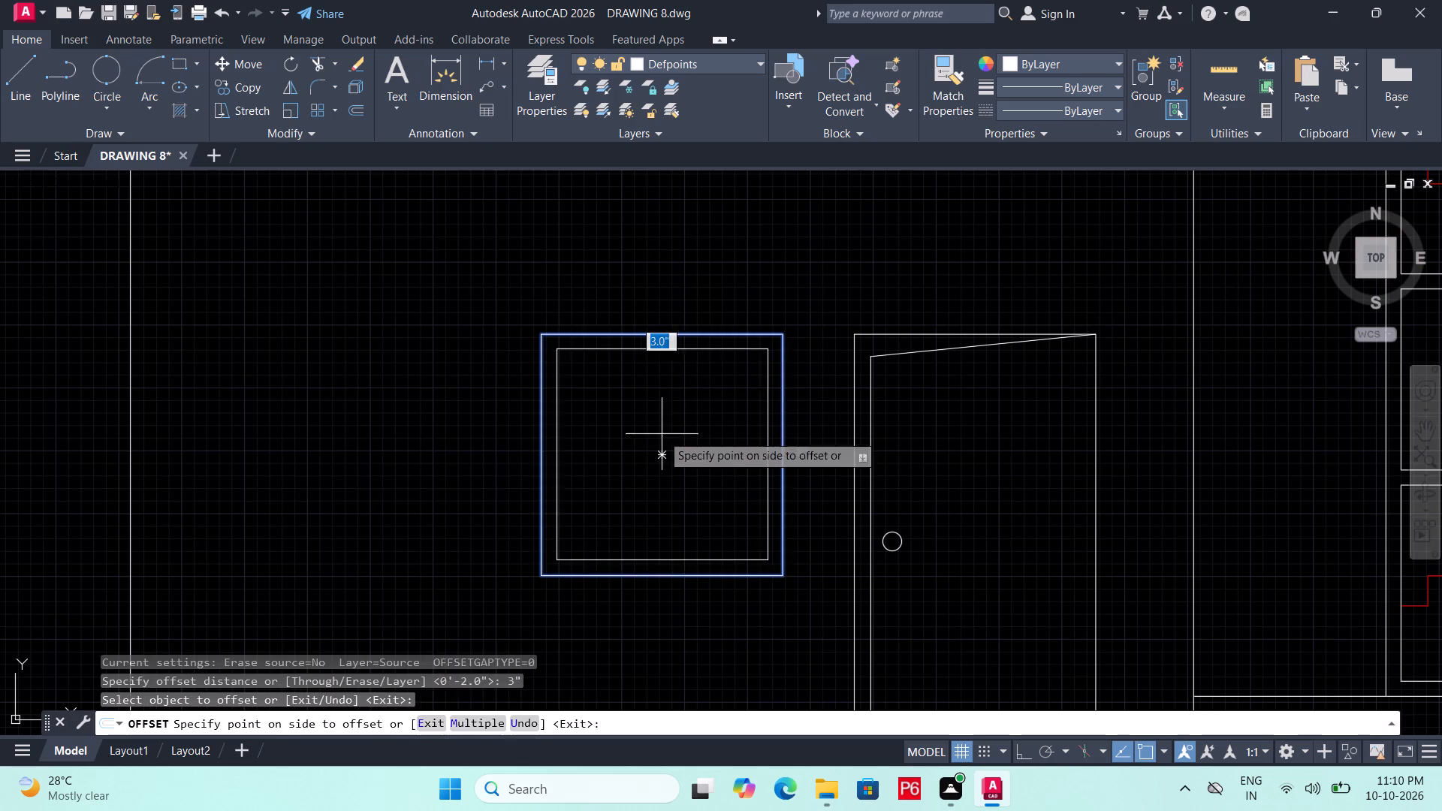
click(662, 434)
key(Escape)
Draw a vertical centre line between the midpoints of the window inner frame's bottom and top edges.
text(L)
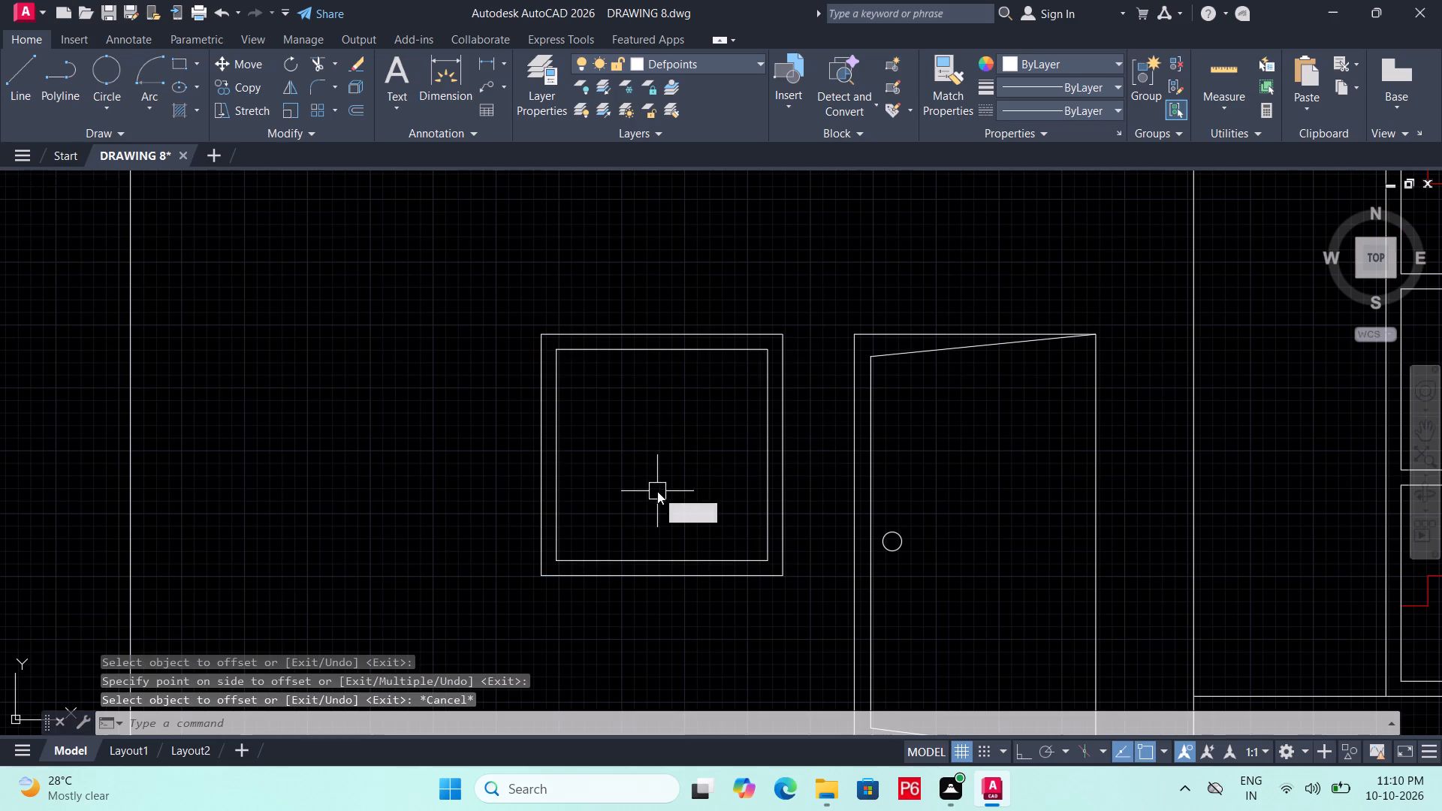
key(space)
drag(663, 556, 663, 520)
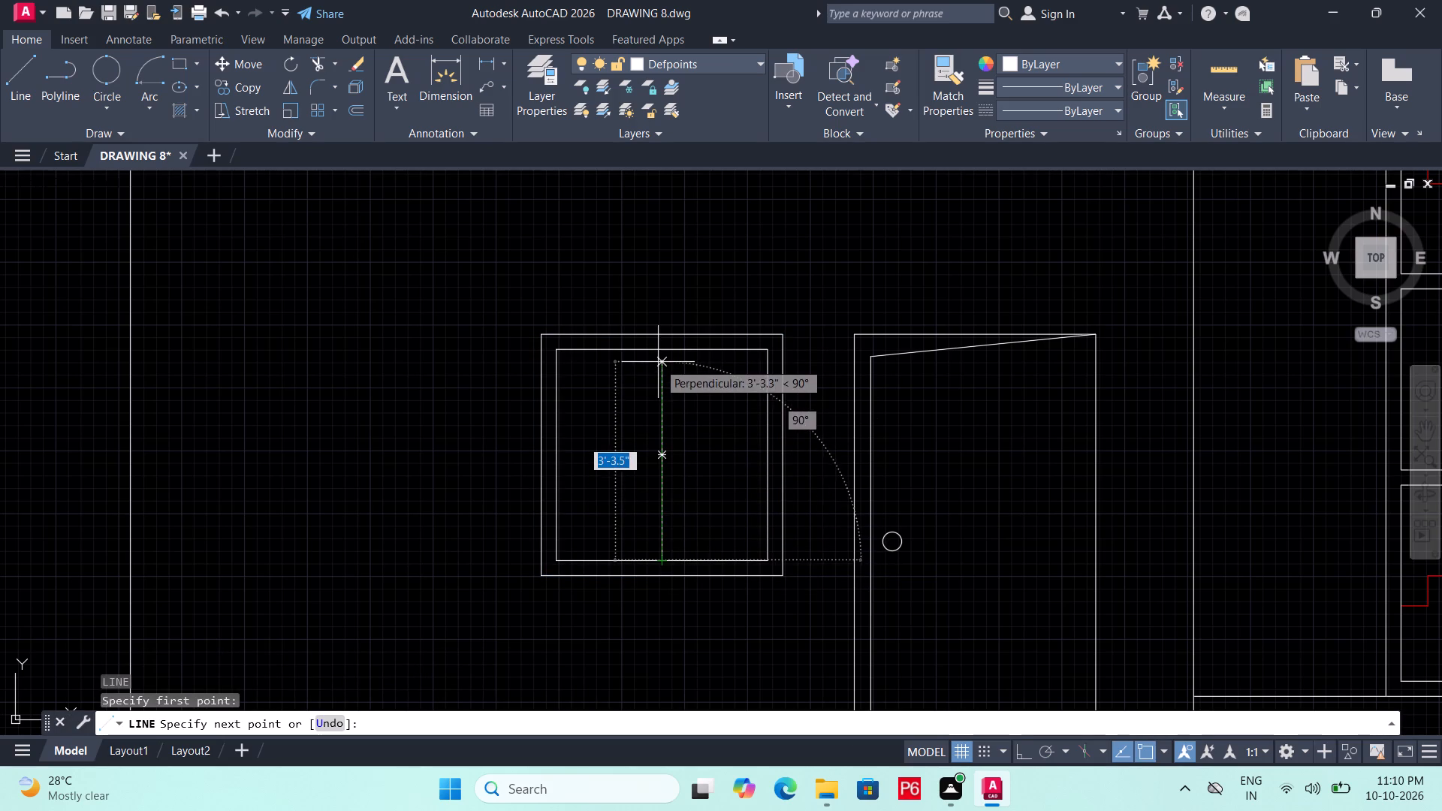
click(661, 356)
key(Escape)
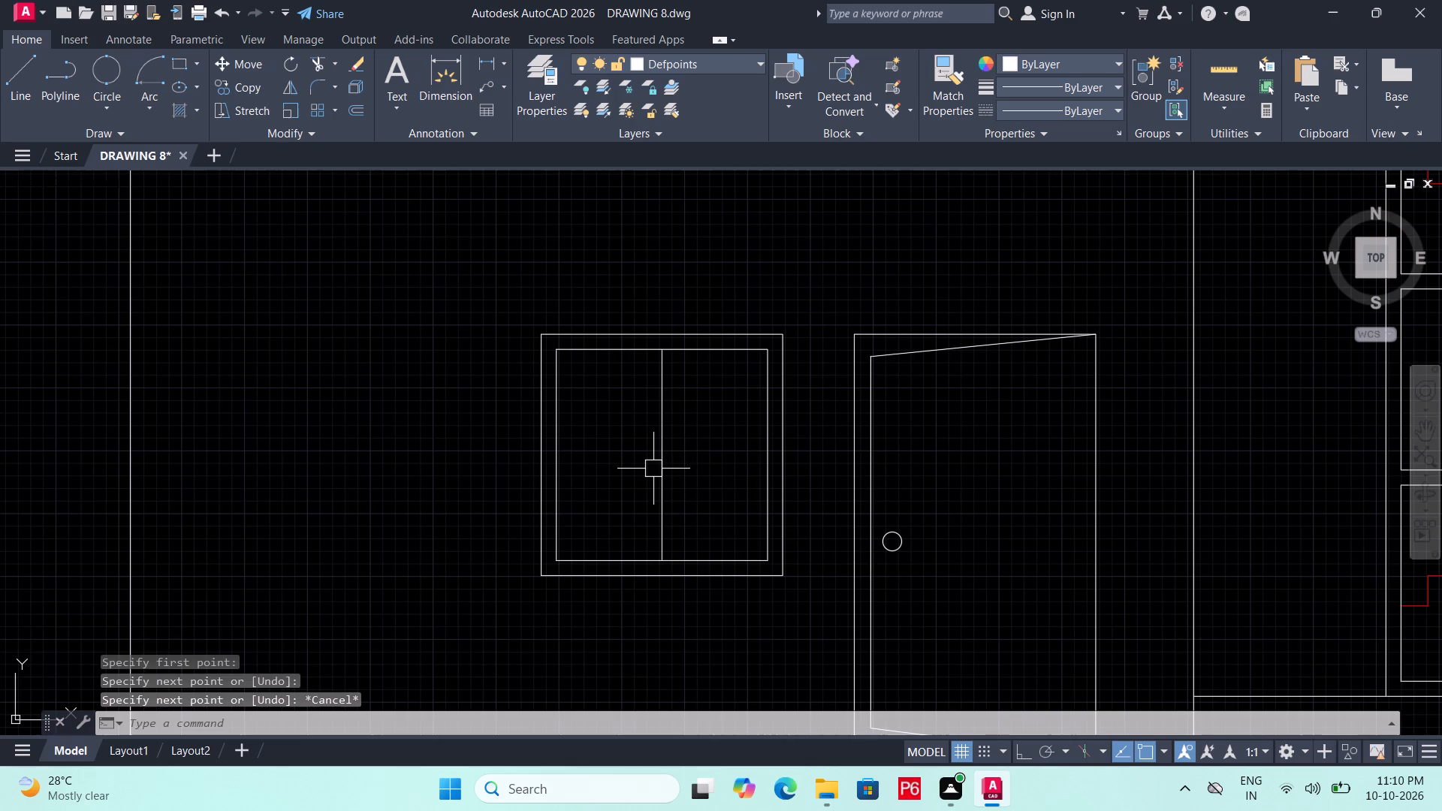
Offset the window's vertical centre line 1.5" to both sides.
text(O)
key(space)
text(1.5)
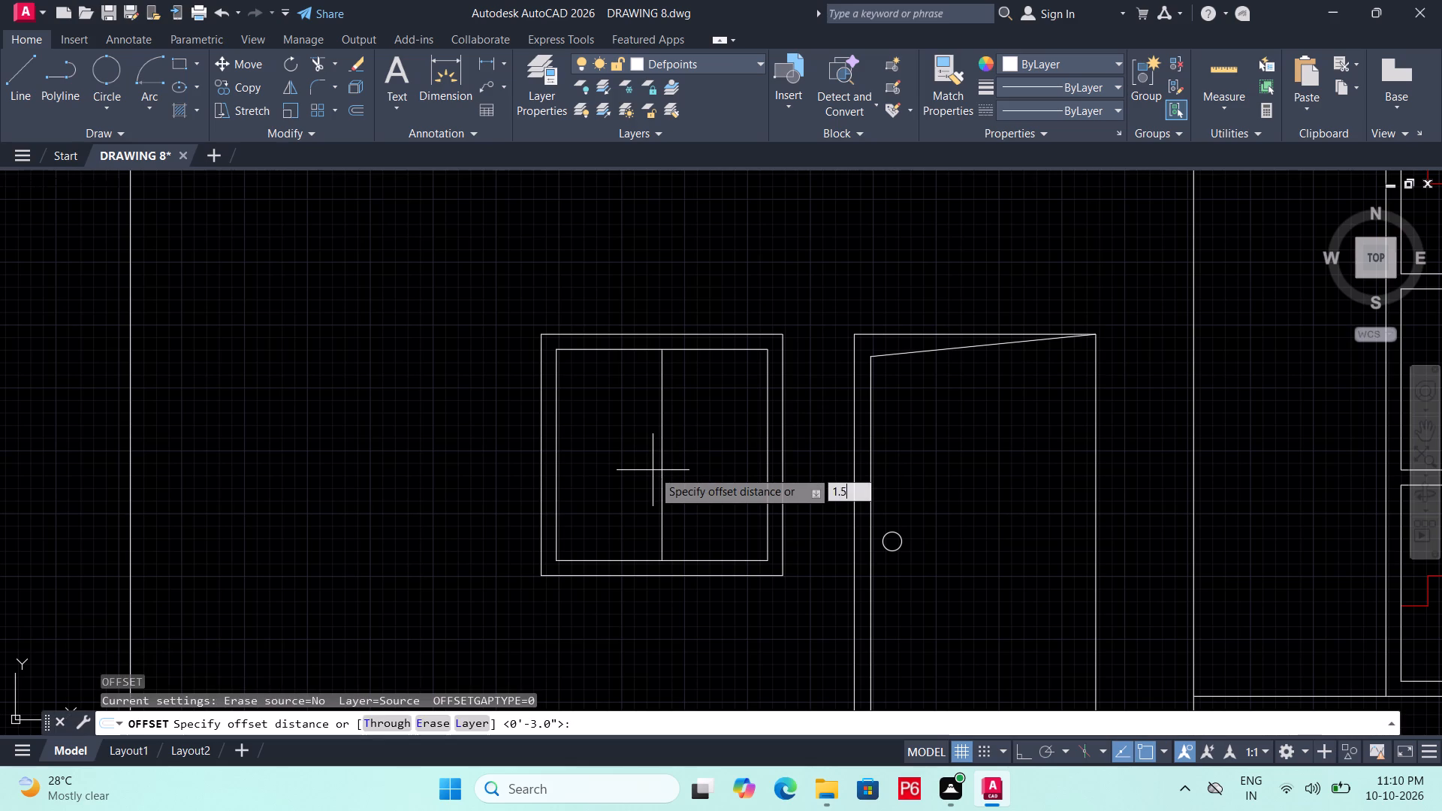
key(shift+quotedbl)
key(Return)
drag(659, 468, 649, 467)
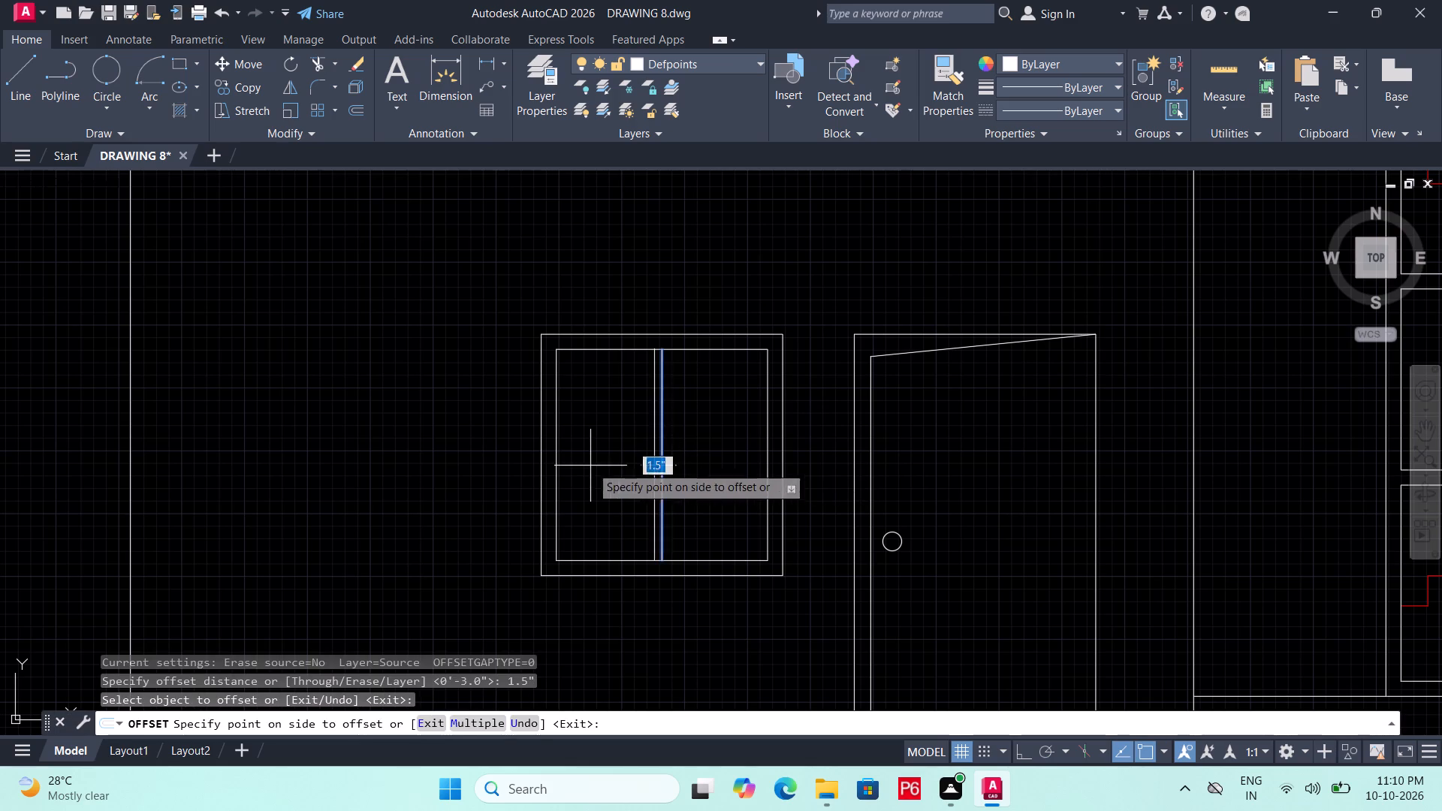
click(590, 466)
click(664, 455)
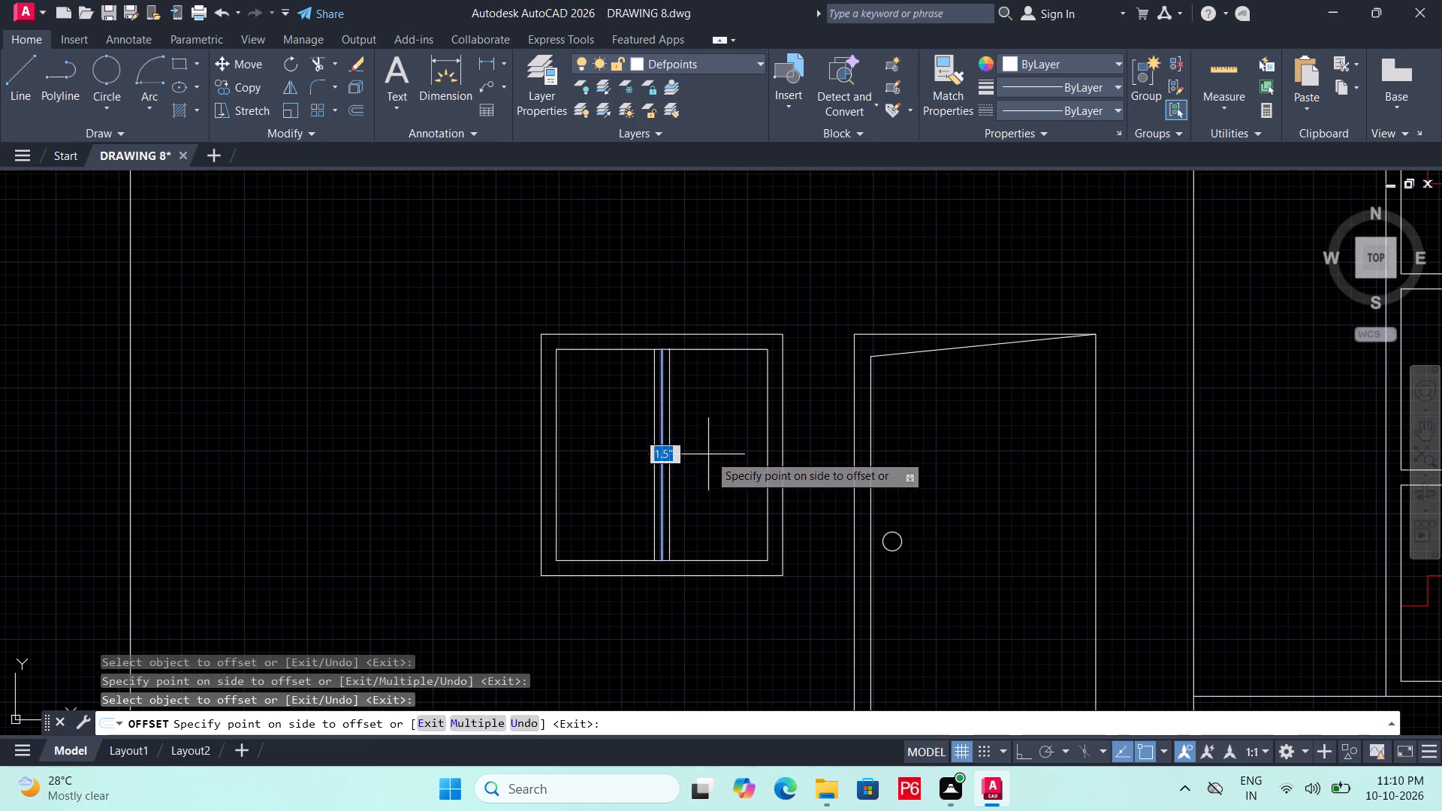
click(710, 454)
key(Escape)
Delete the original centre line between the two offset lines of the window.
scroll(678, 447, up, 2)
click(638, 454)
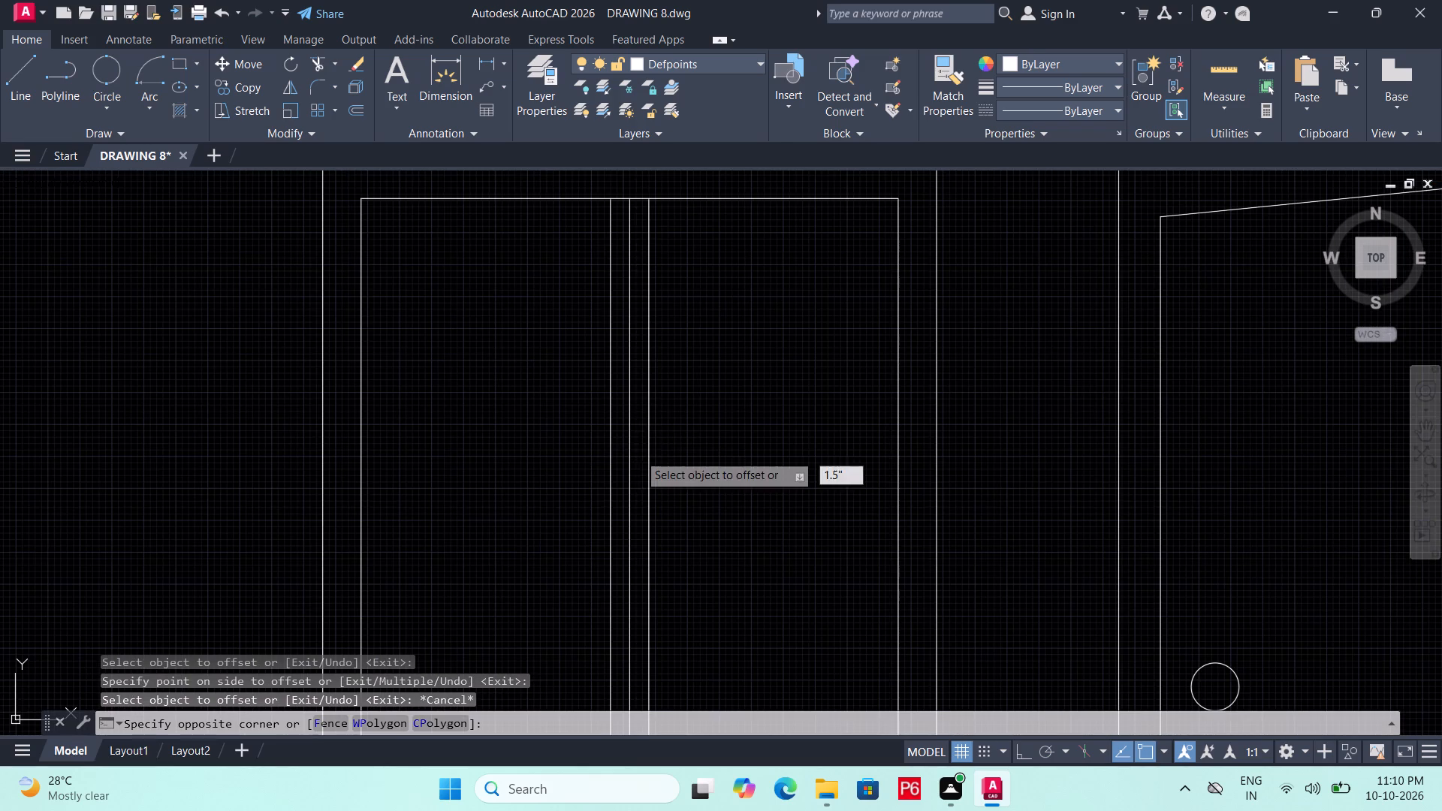
click(630, 457)
click(630, 457)
click(628, 457)
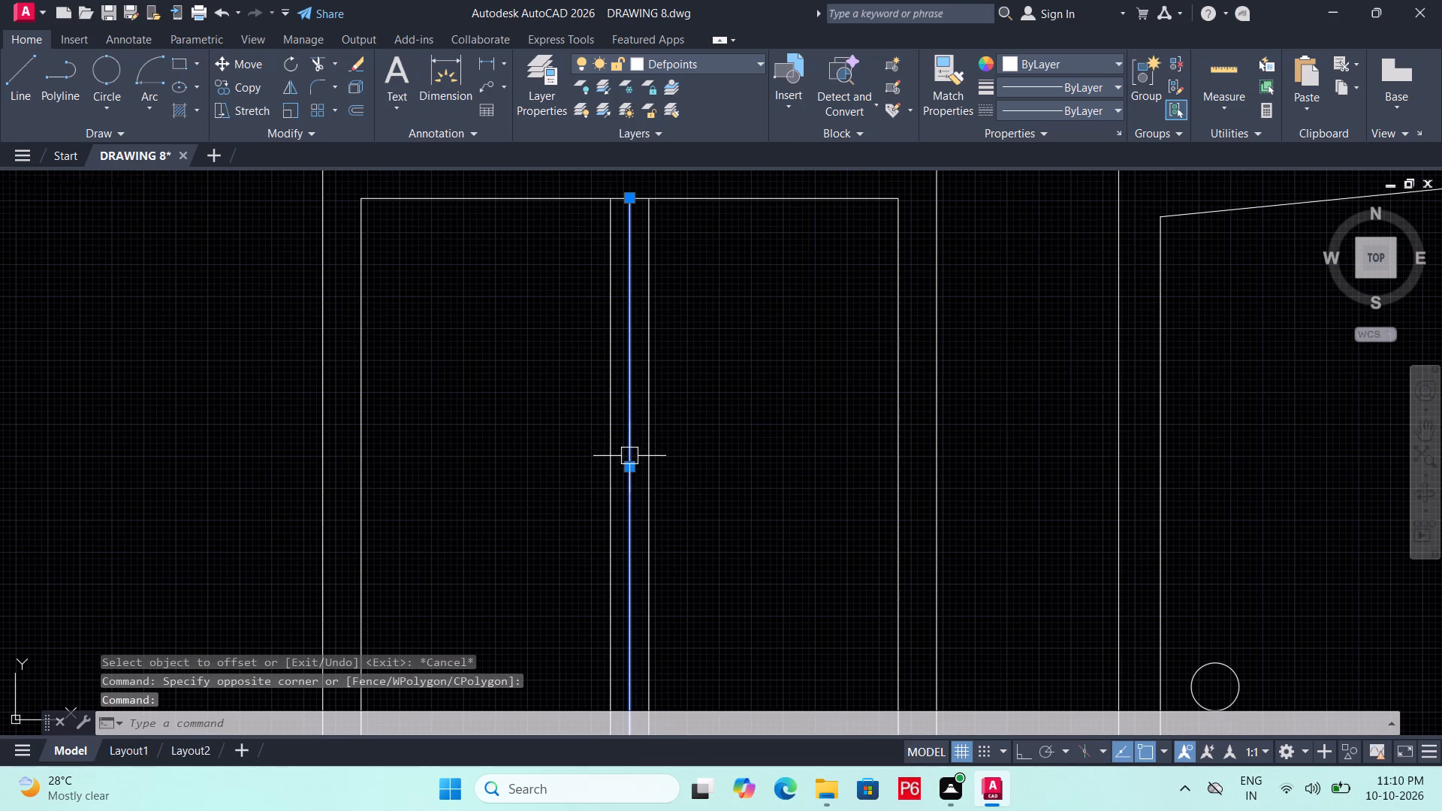
key(Delete)
Trim the inner frame's top and bottom edges between the two central vertical lines to form two separate panes.
scroll(635, 449, down, 2)
middle_drag(653, 431, 668, 421)
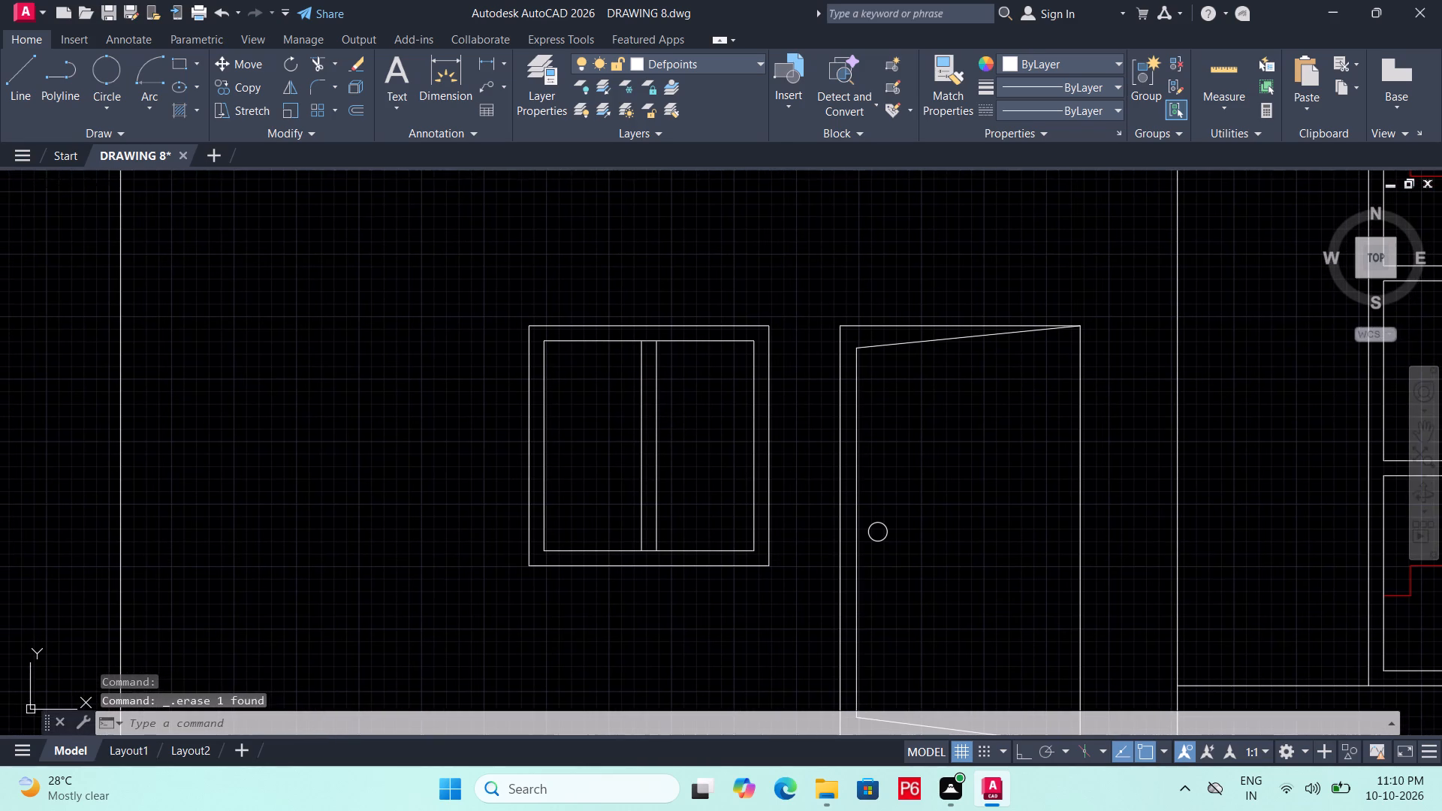
text(TR)
key(space)
key(space)
scroll(643, 363, up, 2)
click(651, 306)
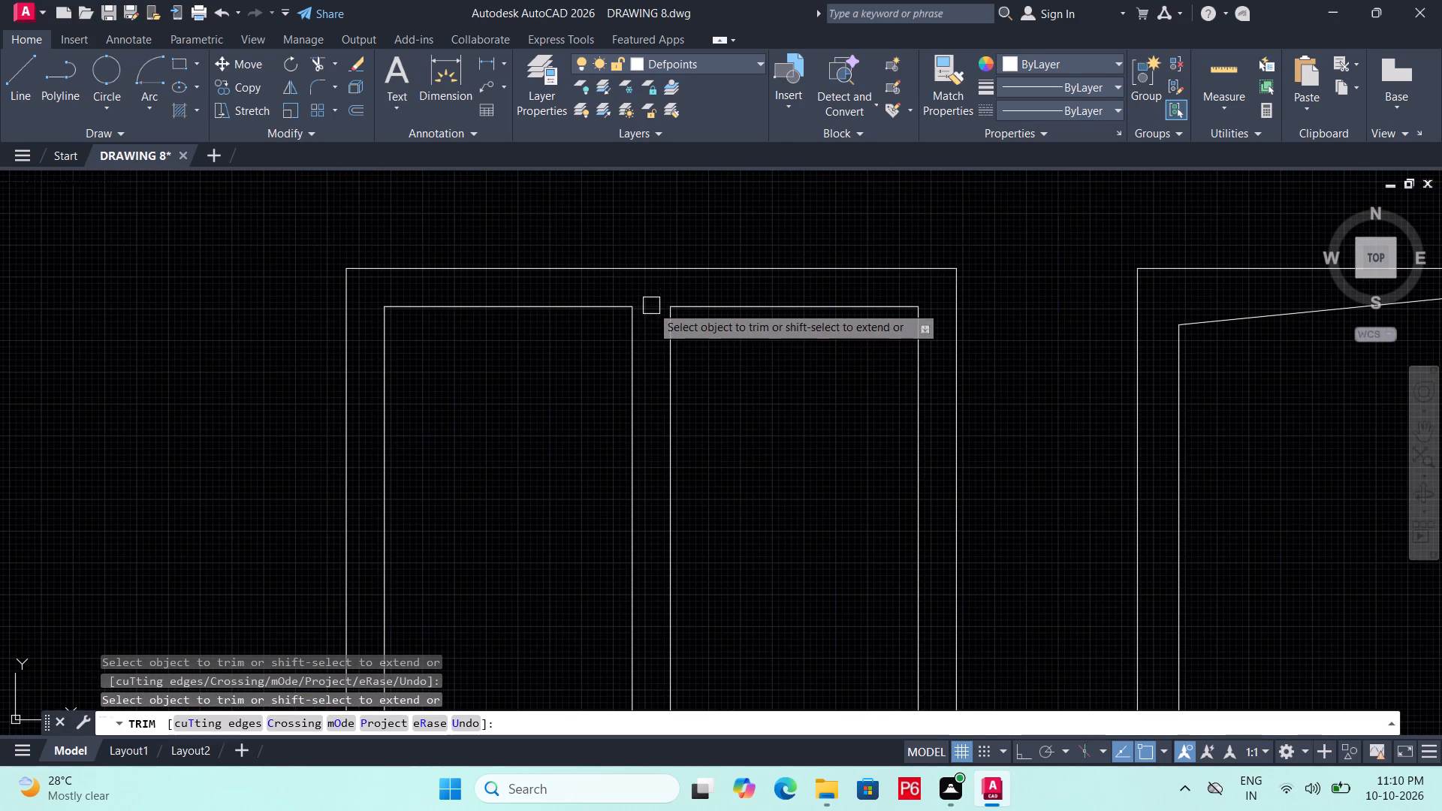
middle_drag(671, 473, 674, 264)
click(649, 638)
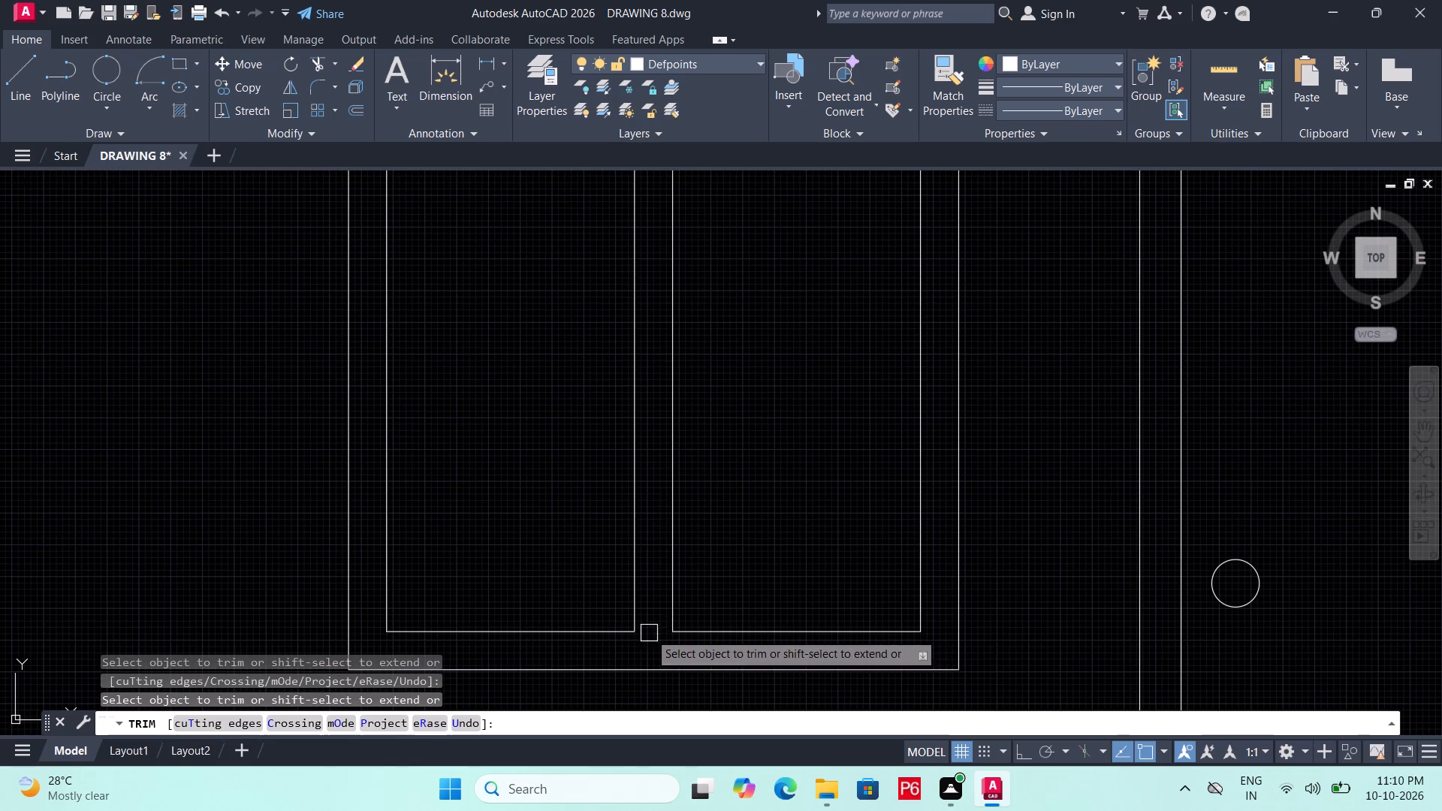
Save the drawing.
scroll(698, 564, down, 2)
key(ctrl+s)
key(ctrl+s)
key(ctrl+s)
key(ctrl+s)
Draw a horizontal line from the left edge of the low block's parapet band, slightly below its top edge.
scroll(702, 574, down, 2)
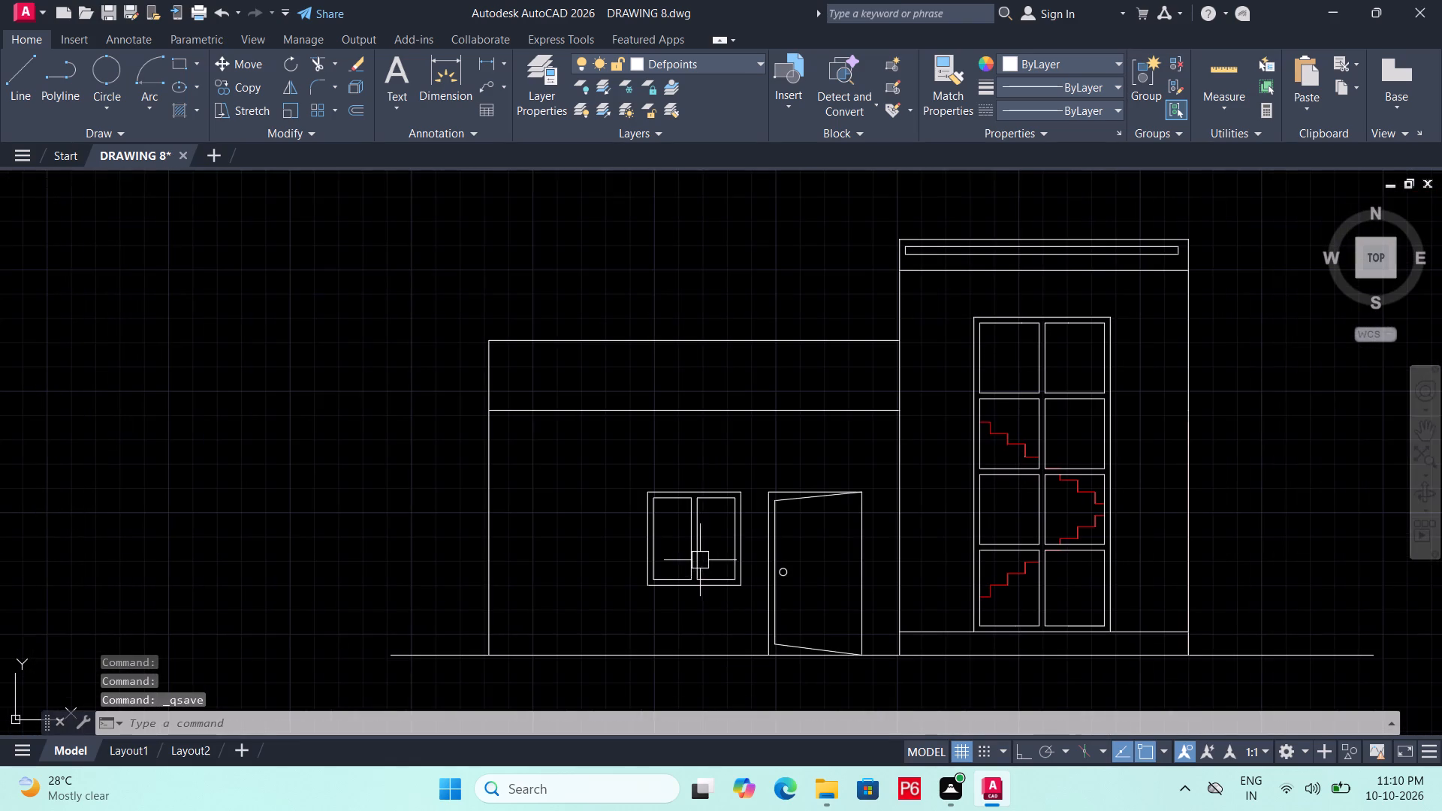
middle_drag(707, 506, 718, 475)
middle_drag(595, 505, 635, 523)
scroll(628, 543, down, 2)
middle_drag(625, 492, 623, 529)
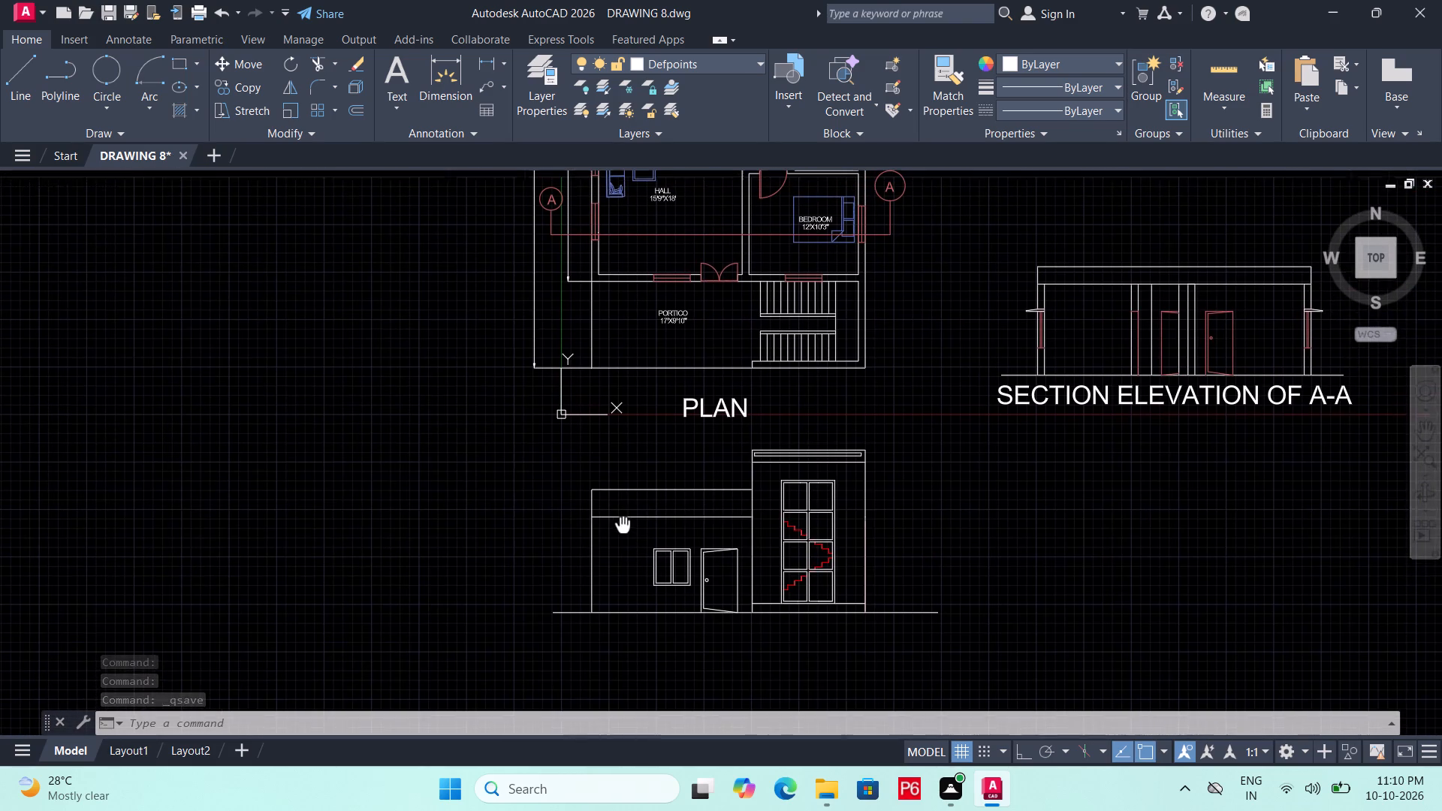
middle_drag(623, 529, 623, 536)
scroll(643, 529, up, 2)
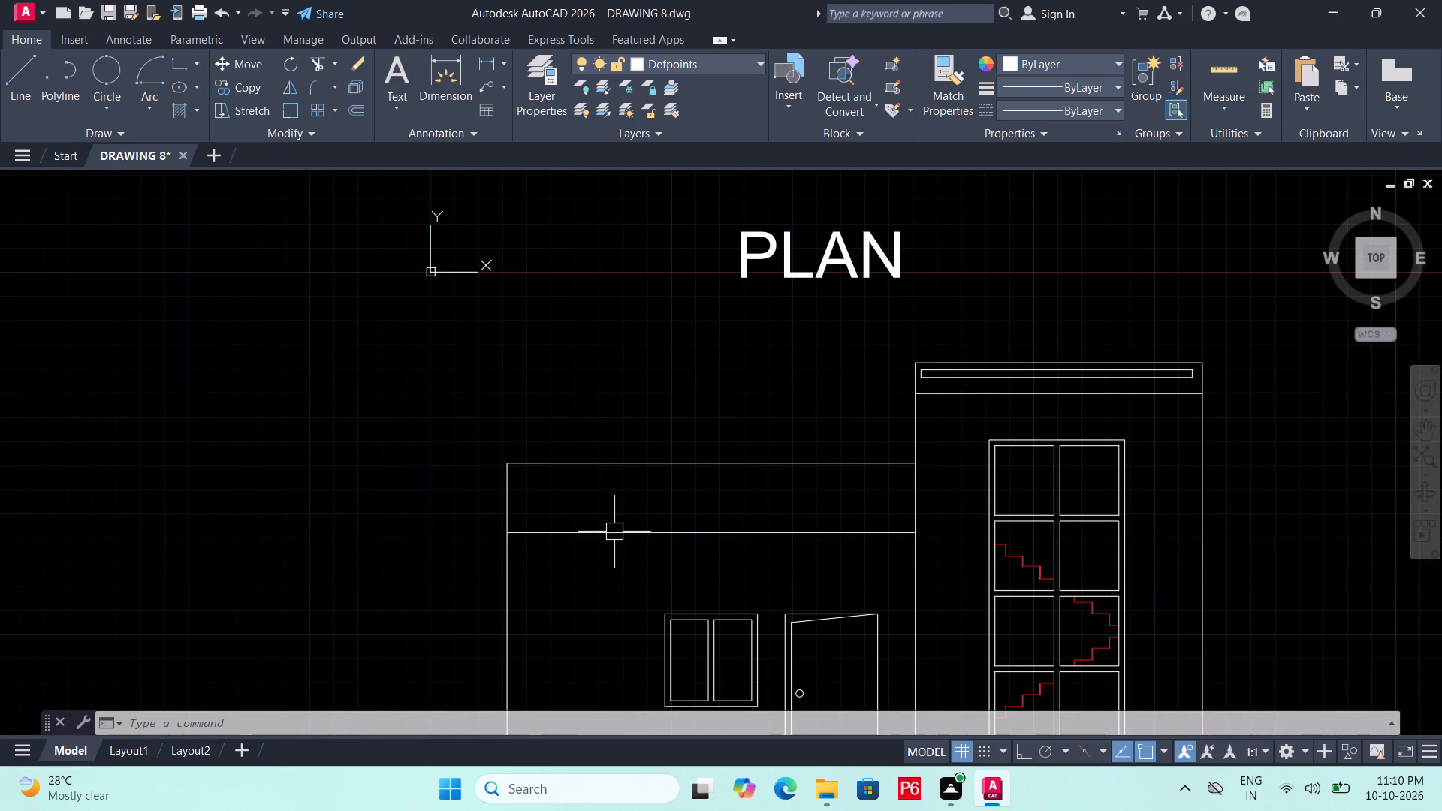
scroll(622, 511, up, 1)
middle_drag(622, 511, 605, 523)
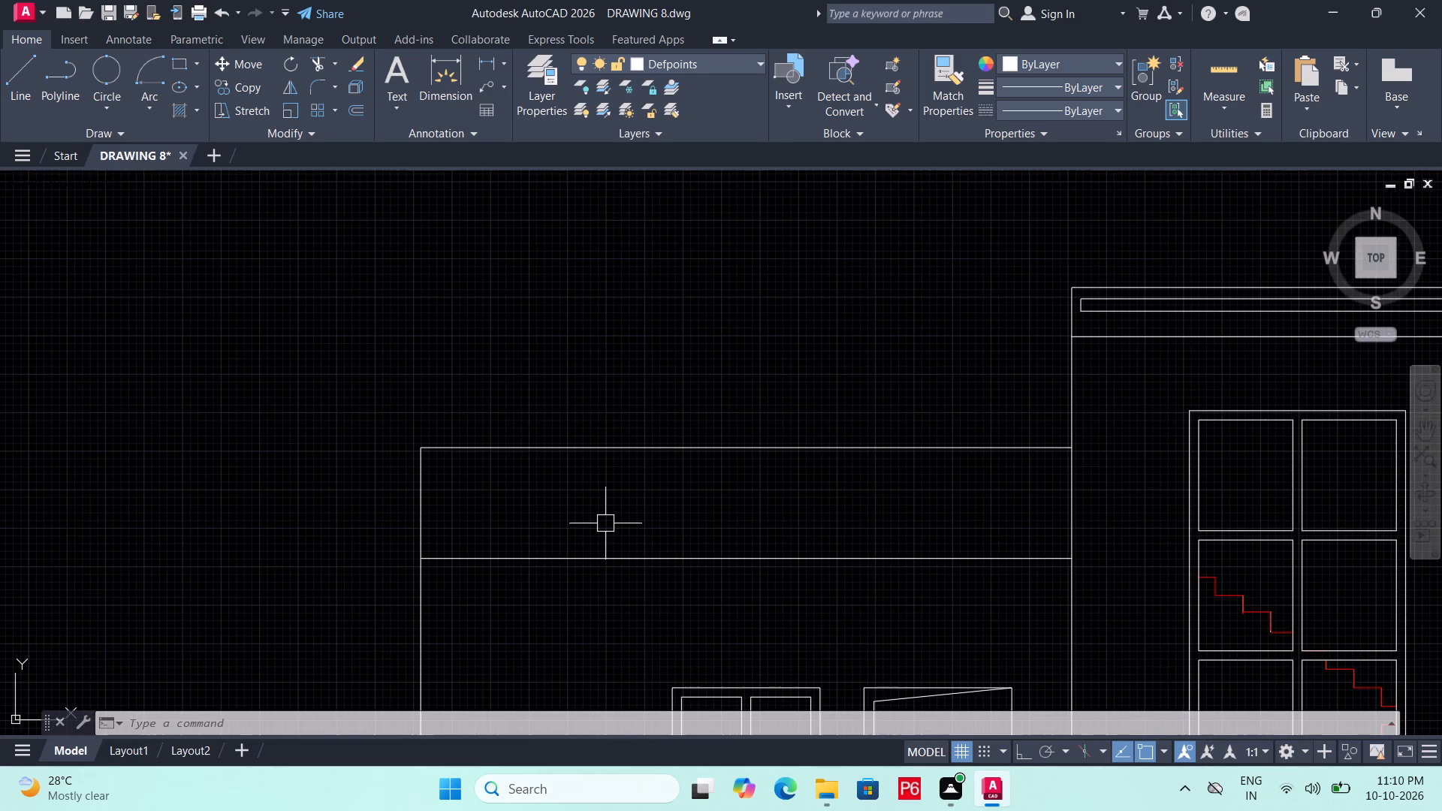
text(L)
key(space)
click(420, 472)
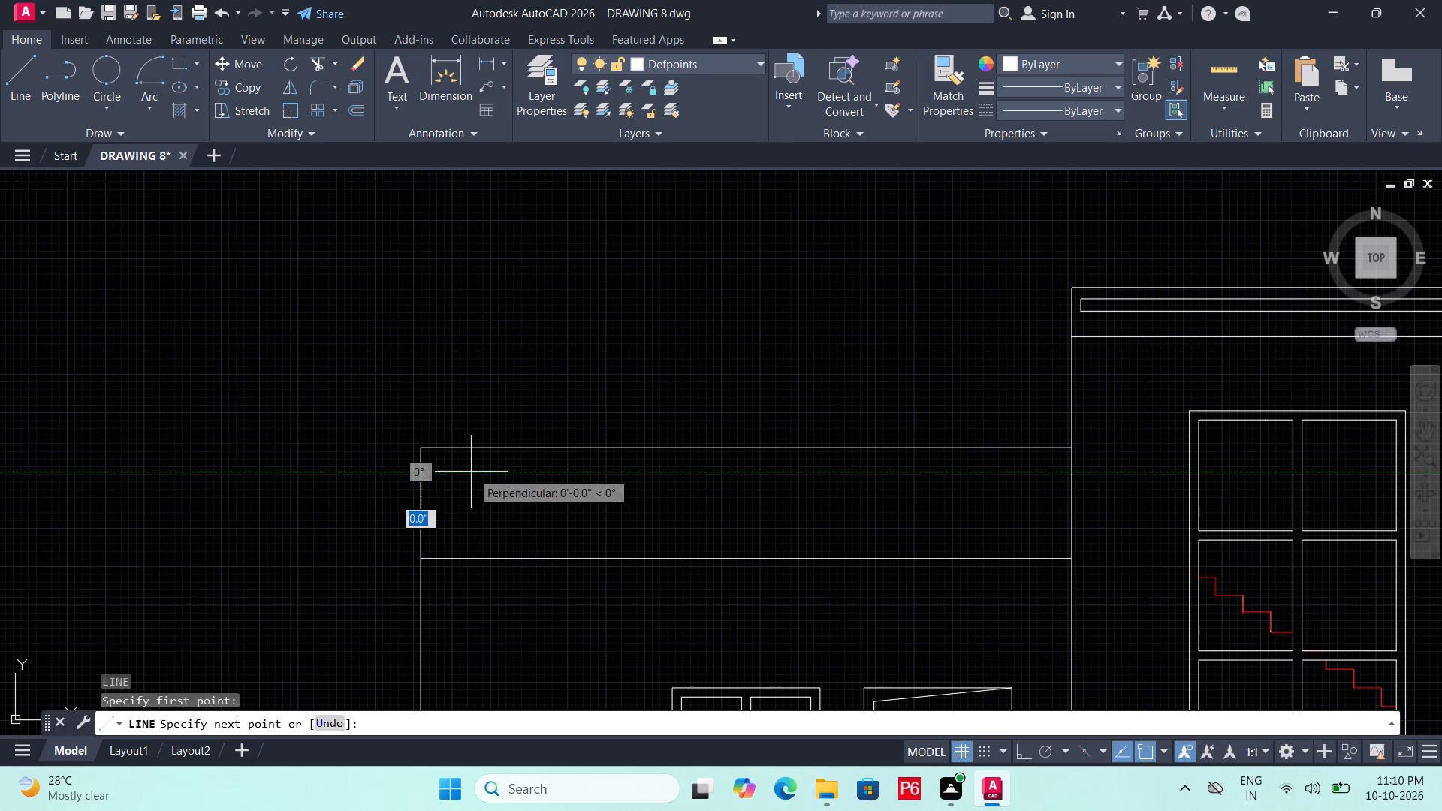
click(524, 469)
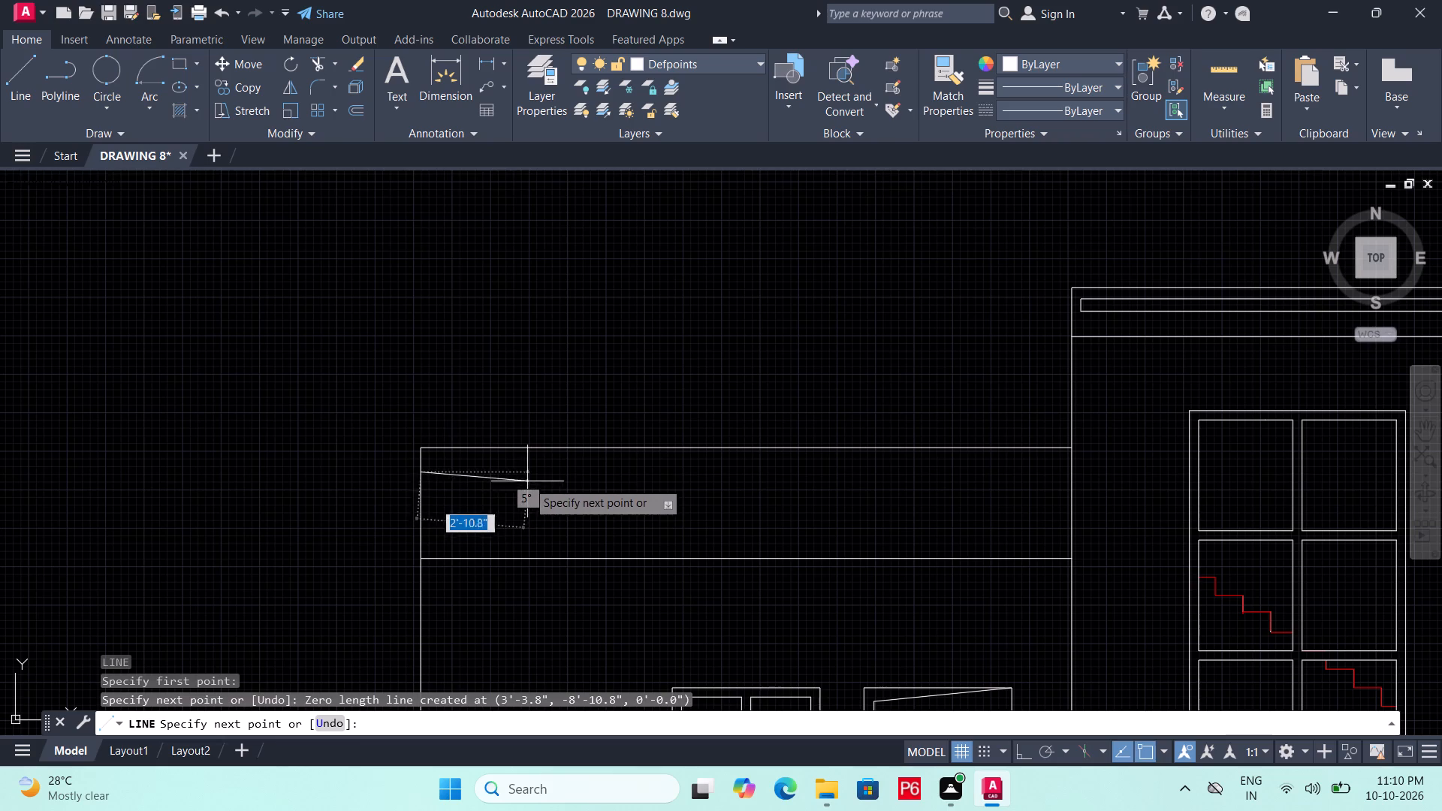
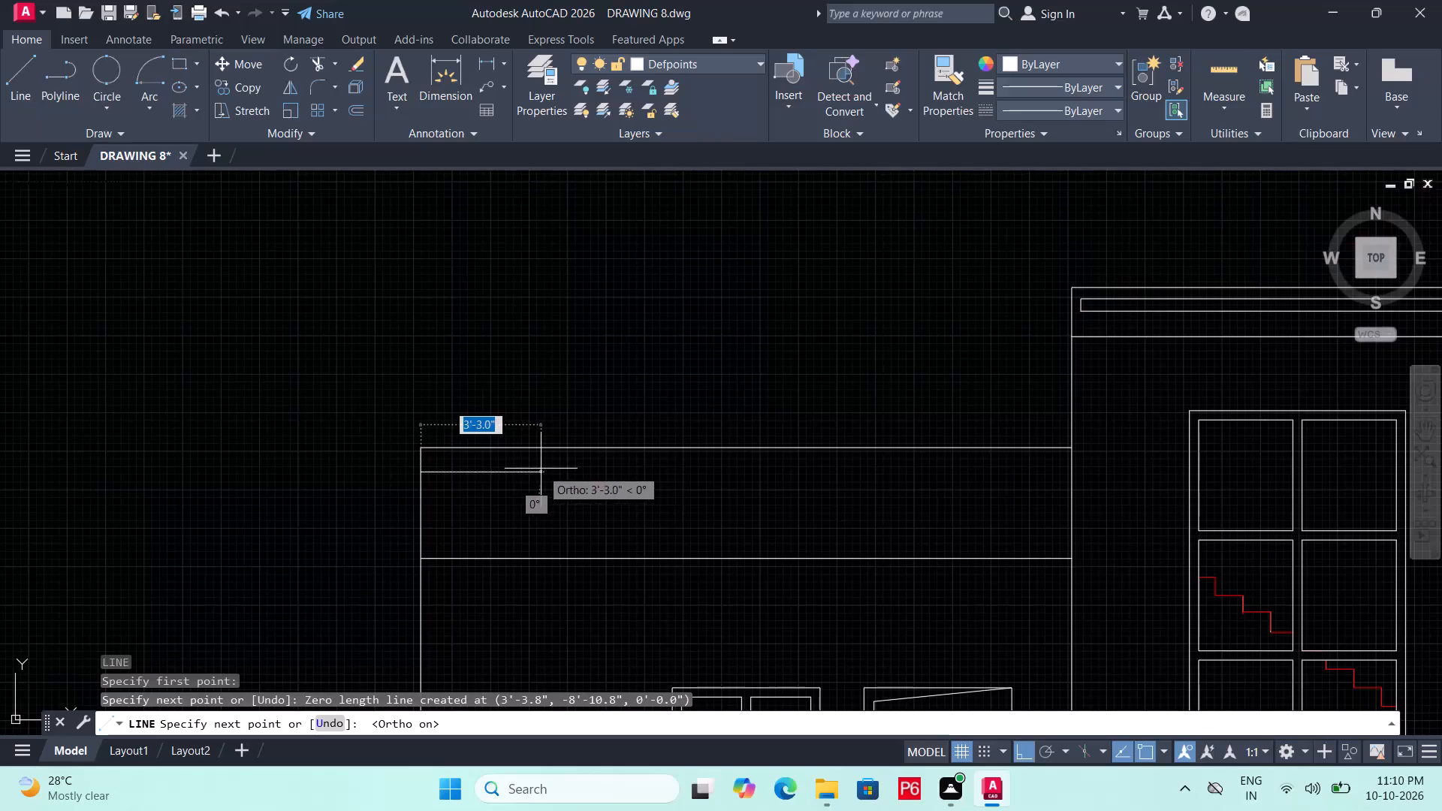
Complete the first horizontal bar about 3'-3" long, closing it against the parapet band's left edge with Line.
click(541, 469)
scroll(545, 493, up, 2)
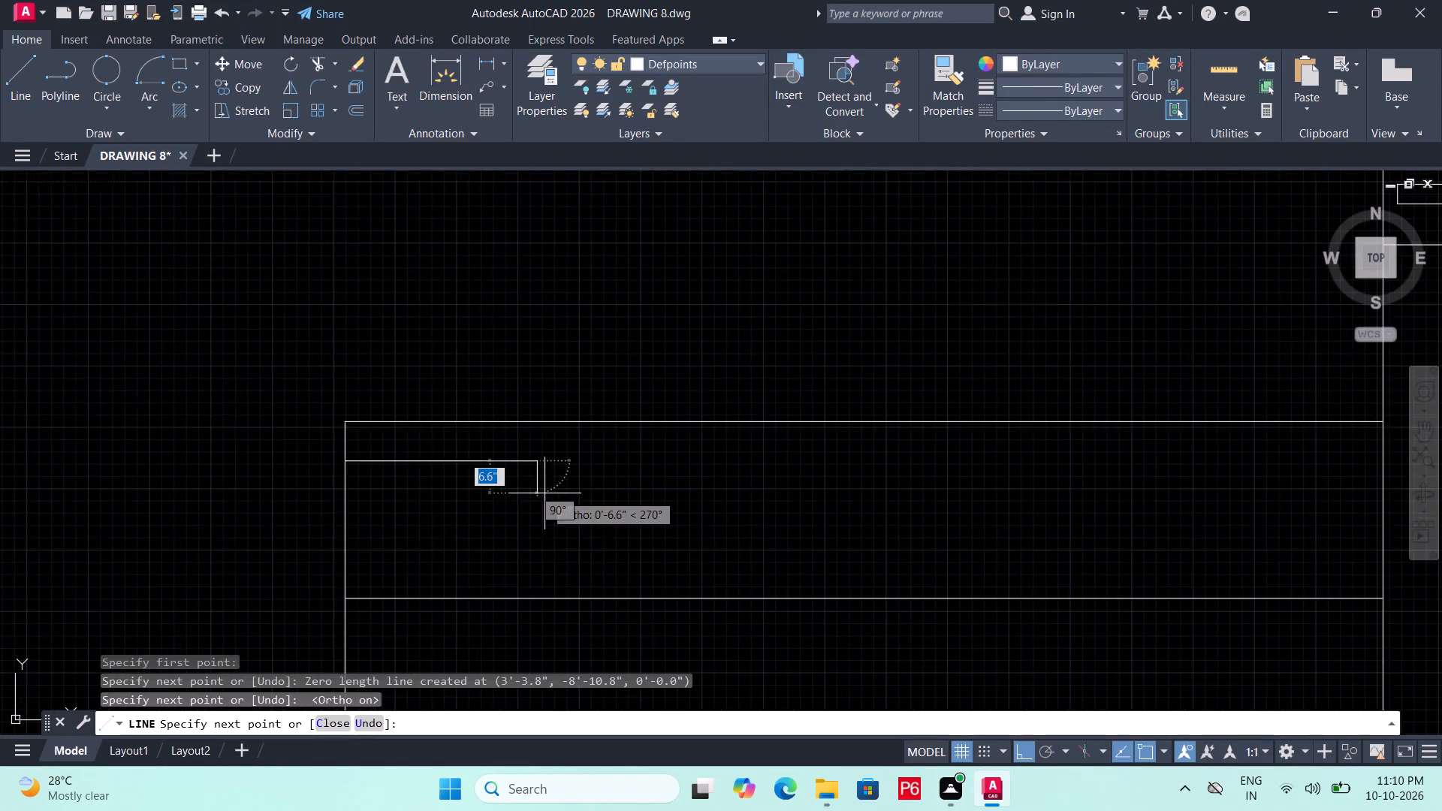
click(541, 479)
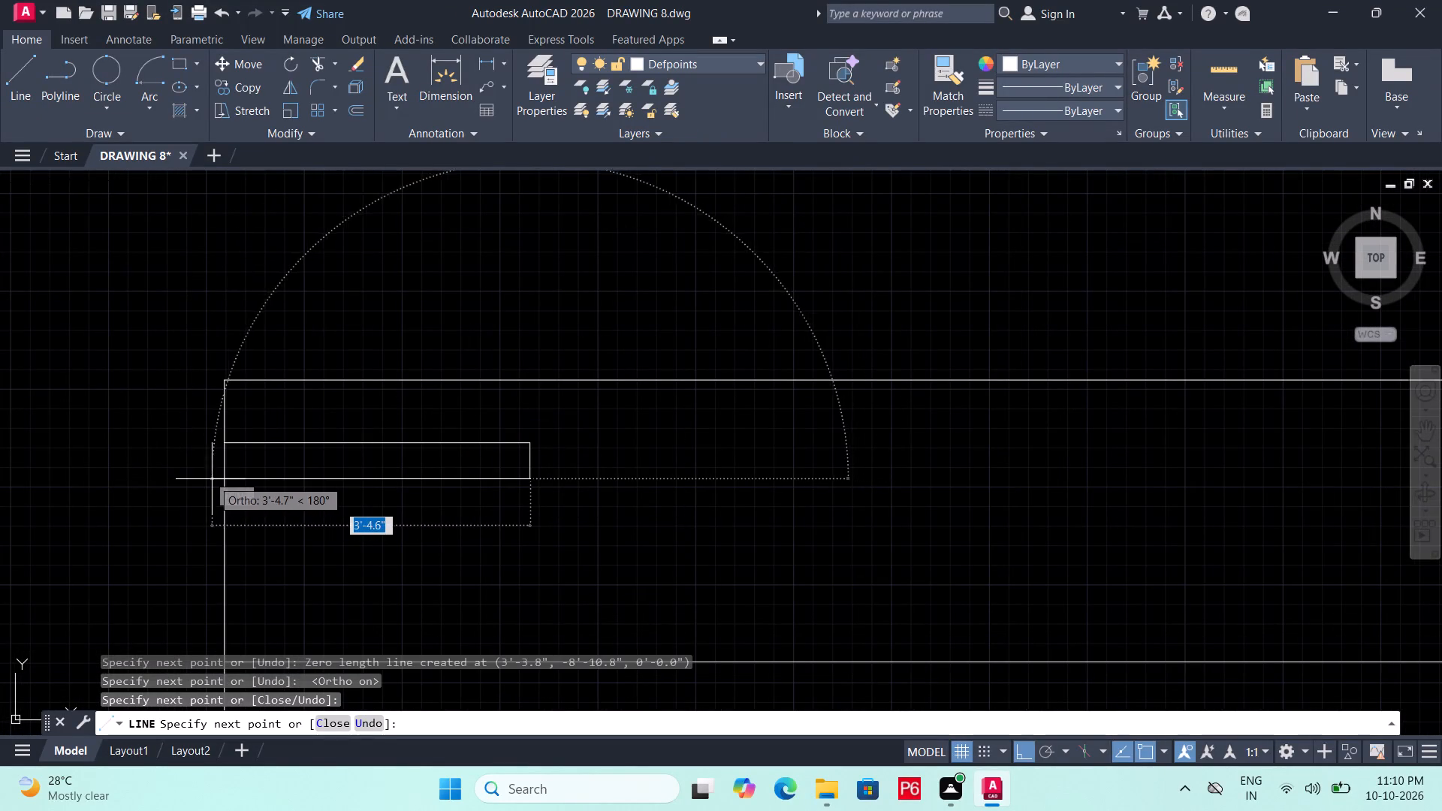
click(223, 477)
key(Escape)
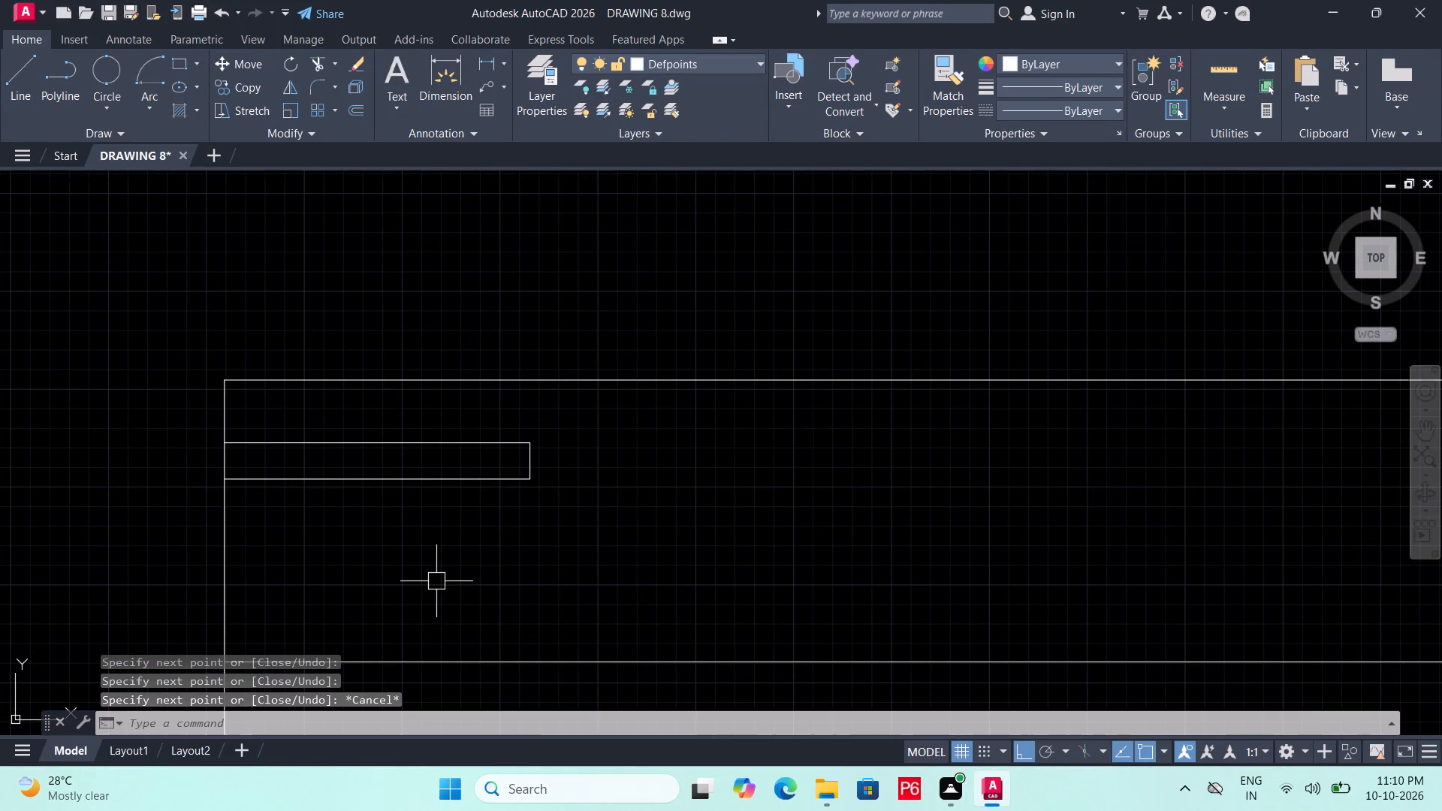
Copy the bar twice straight down along the parapet's left edge, placing the lowest copy about 1'-7.7" below the original.
click(545, 441)
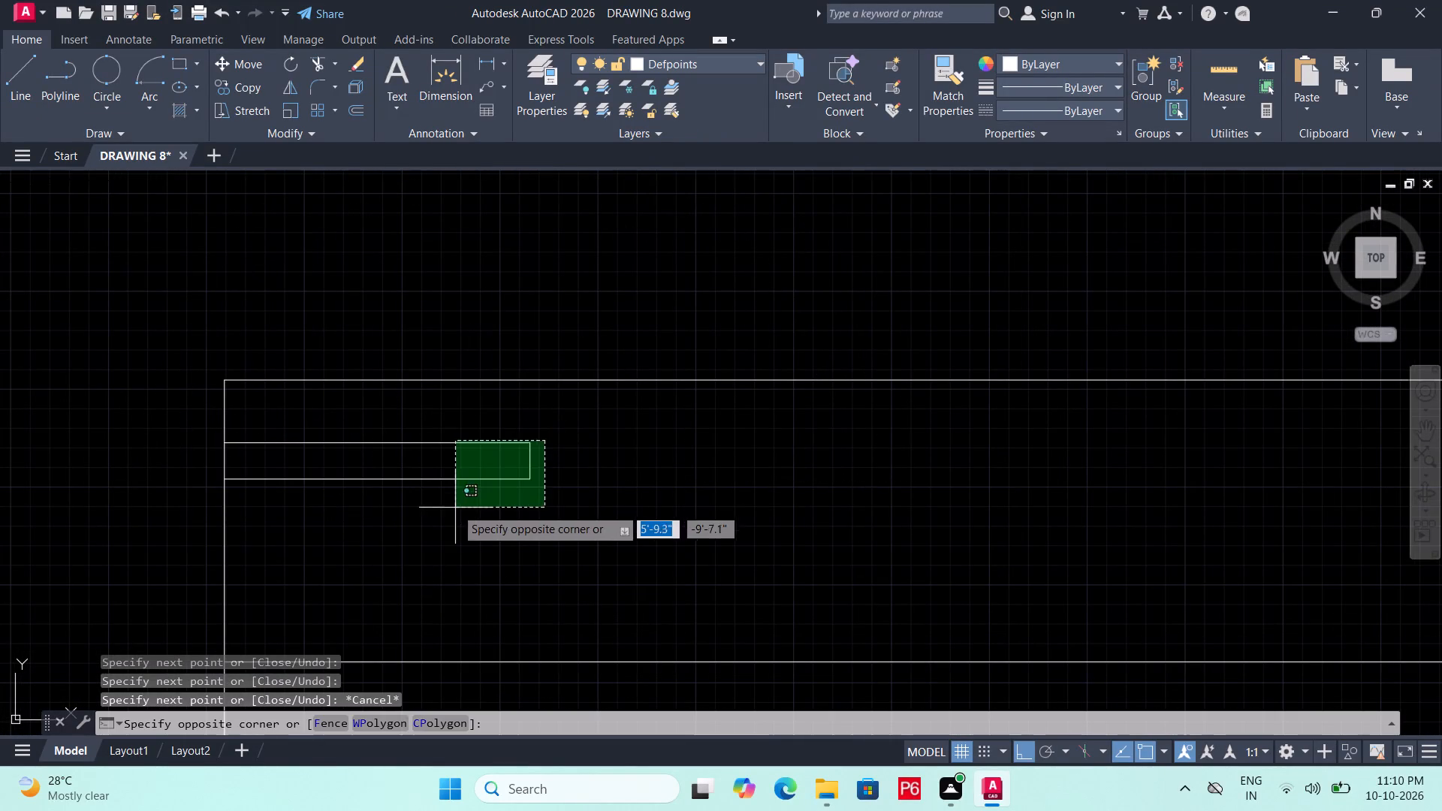
click(455, 508)
text(CO)
key(space)
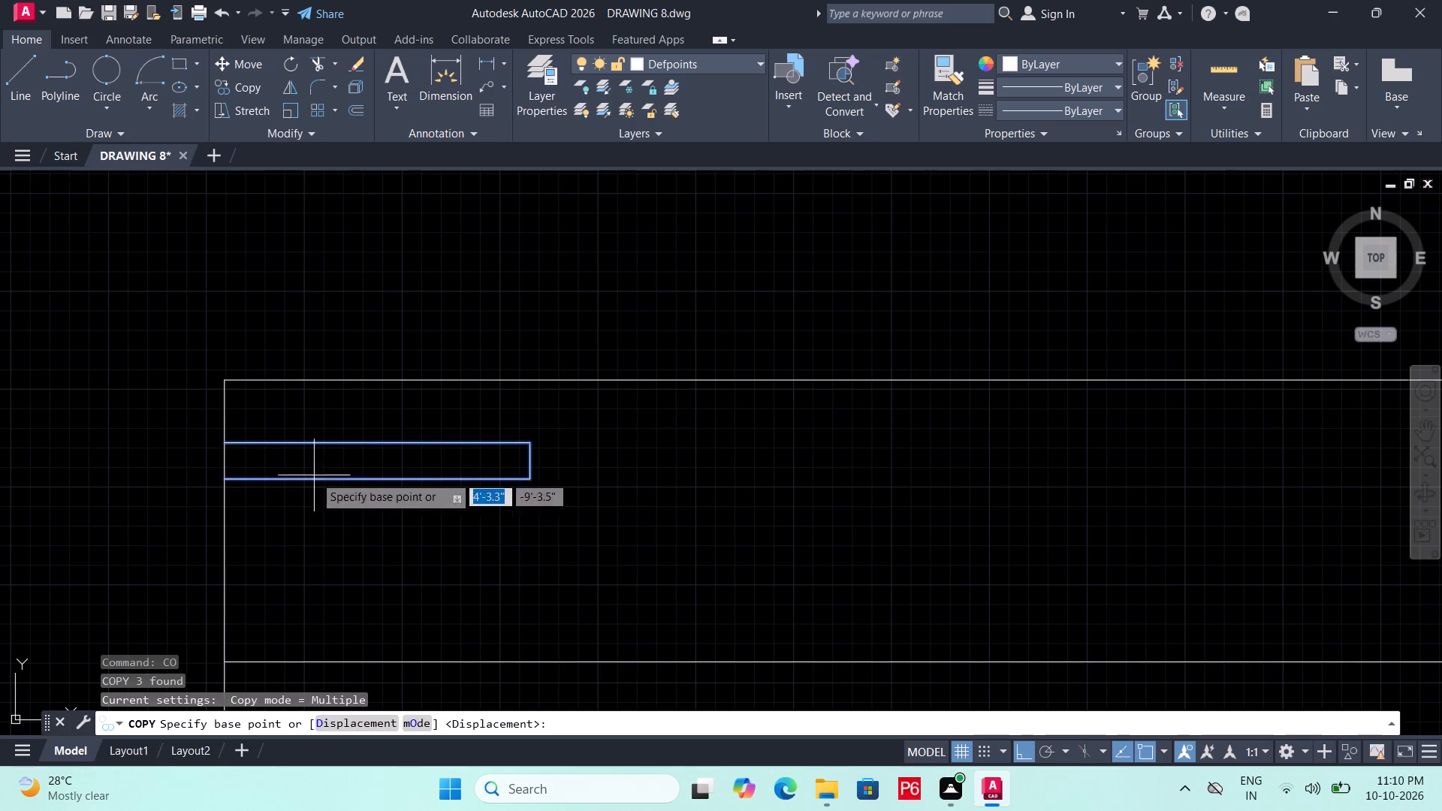
click(226, 446)
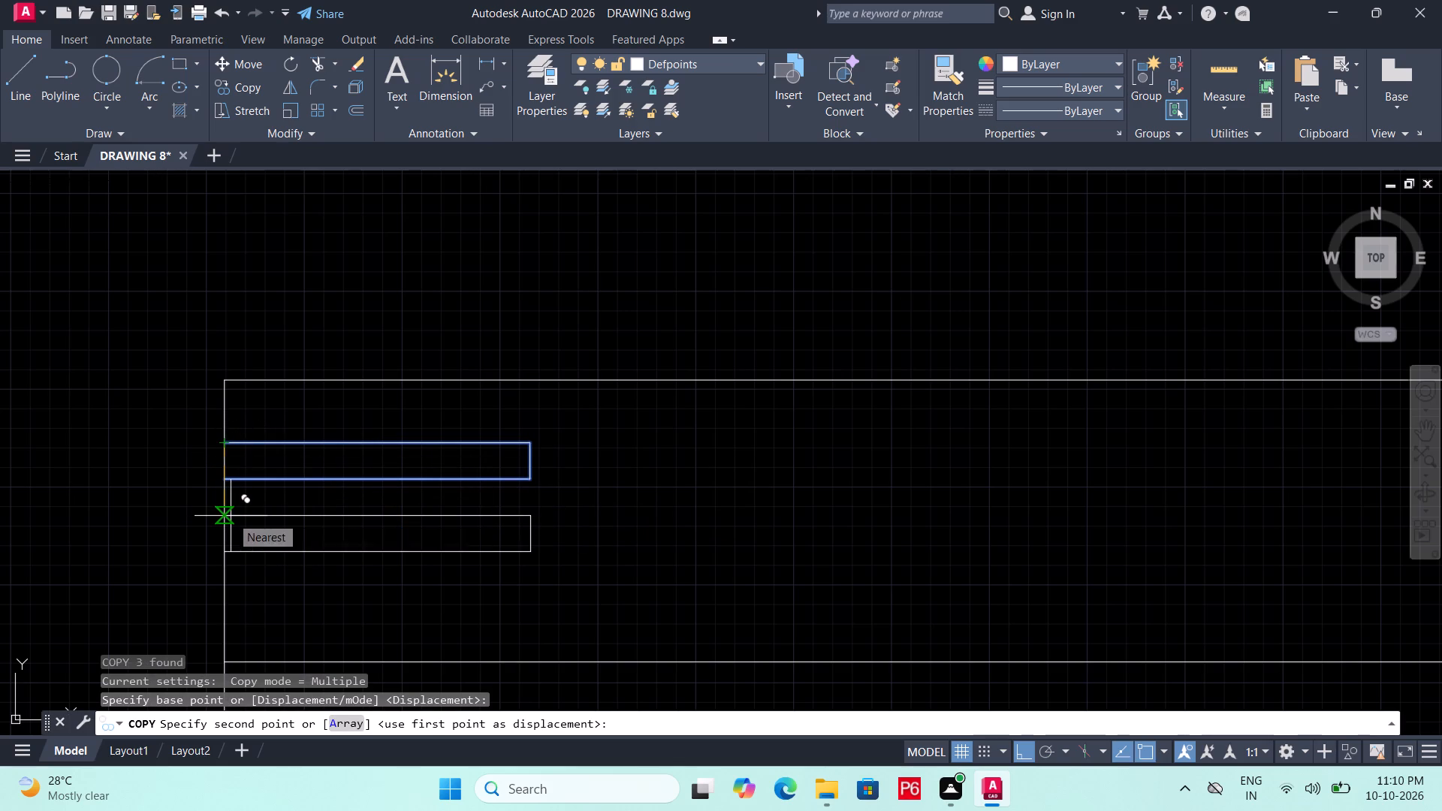
click(231, 516)
middle_drag(251, 580, 255, 426)
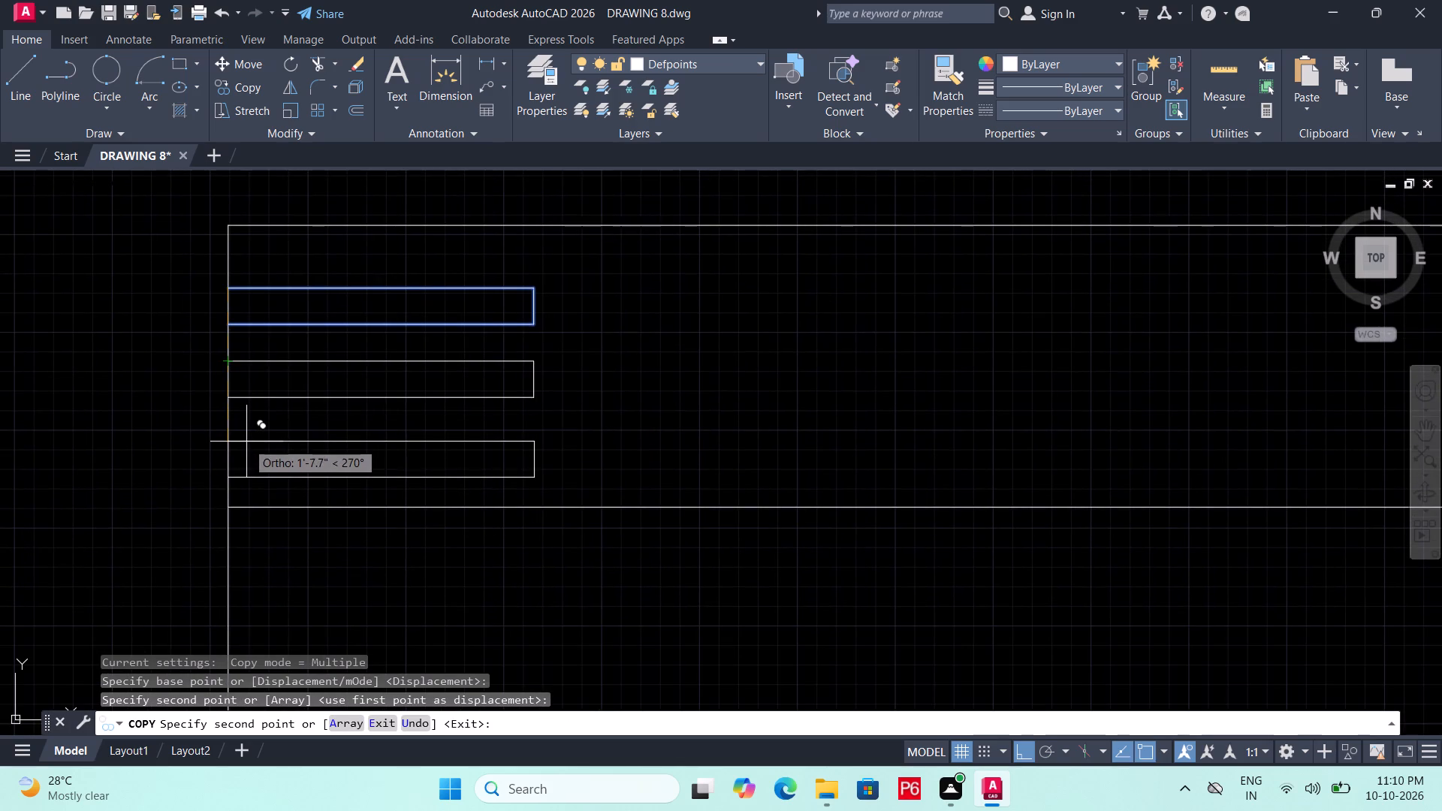
click(246, 441)
key(Escape)
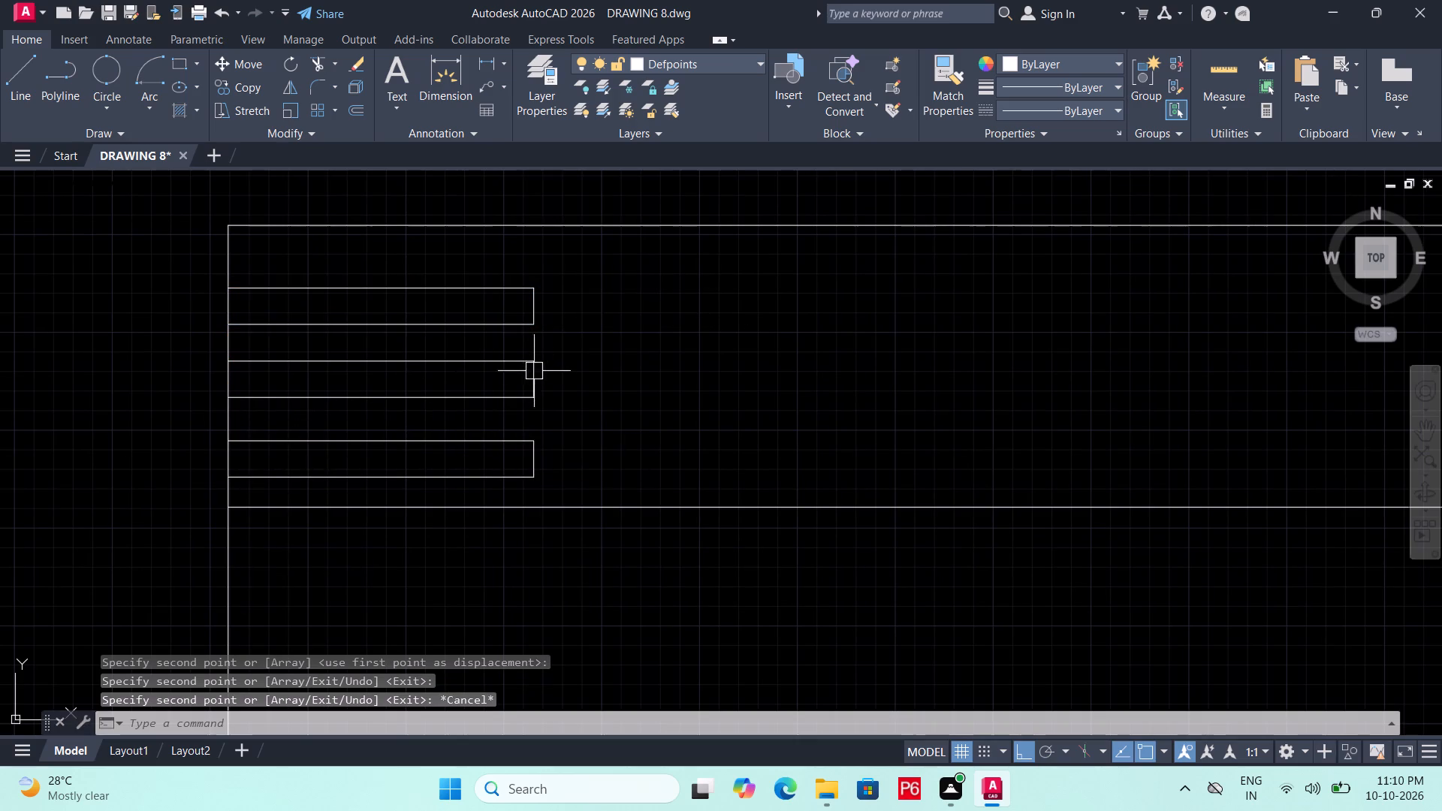
Shift the middle bar's short vertical end line horizontally to the right, away from the bar, with Ortho on.
click(532, 380)
scroll(535, 380, up, 3)
click(525, 376)
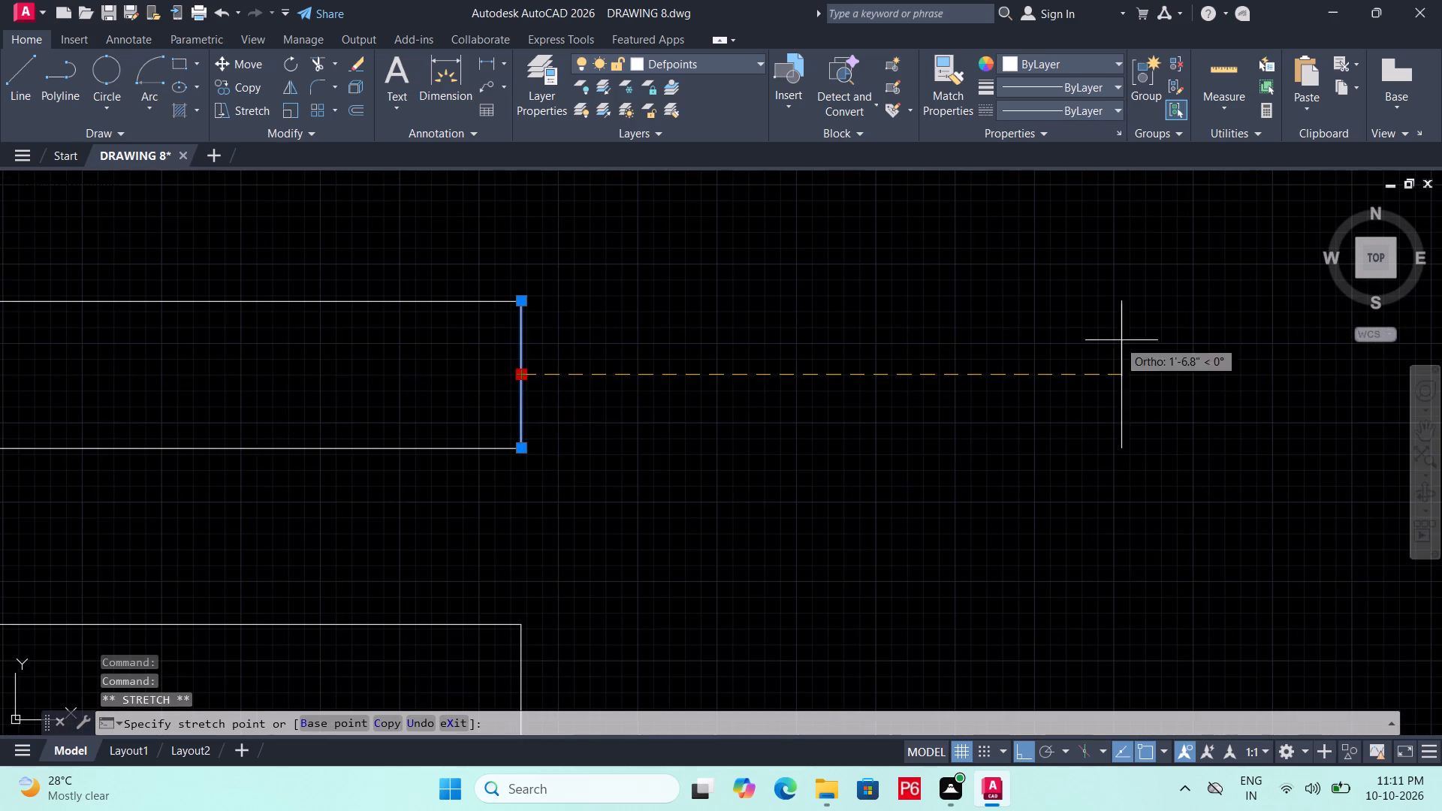
scroll(1149, 372, down, 2)
middle_drag(1079, 372, 743, 385)
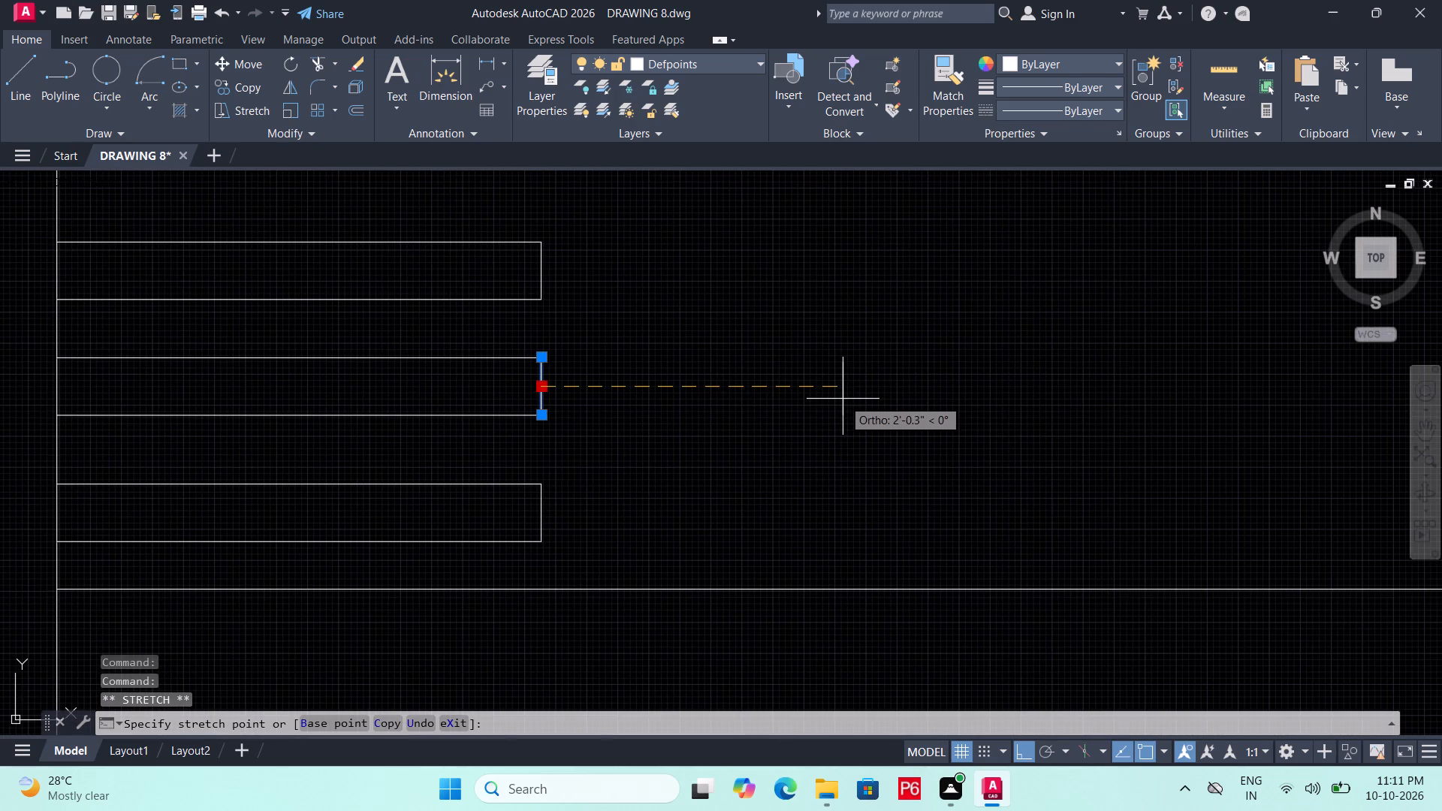
key(F8)
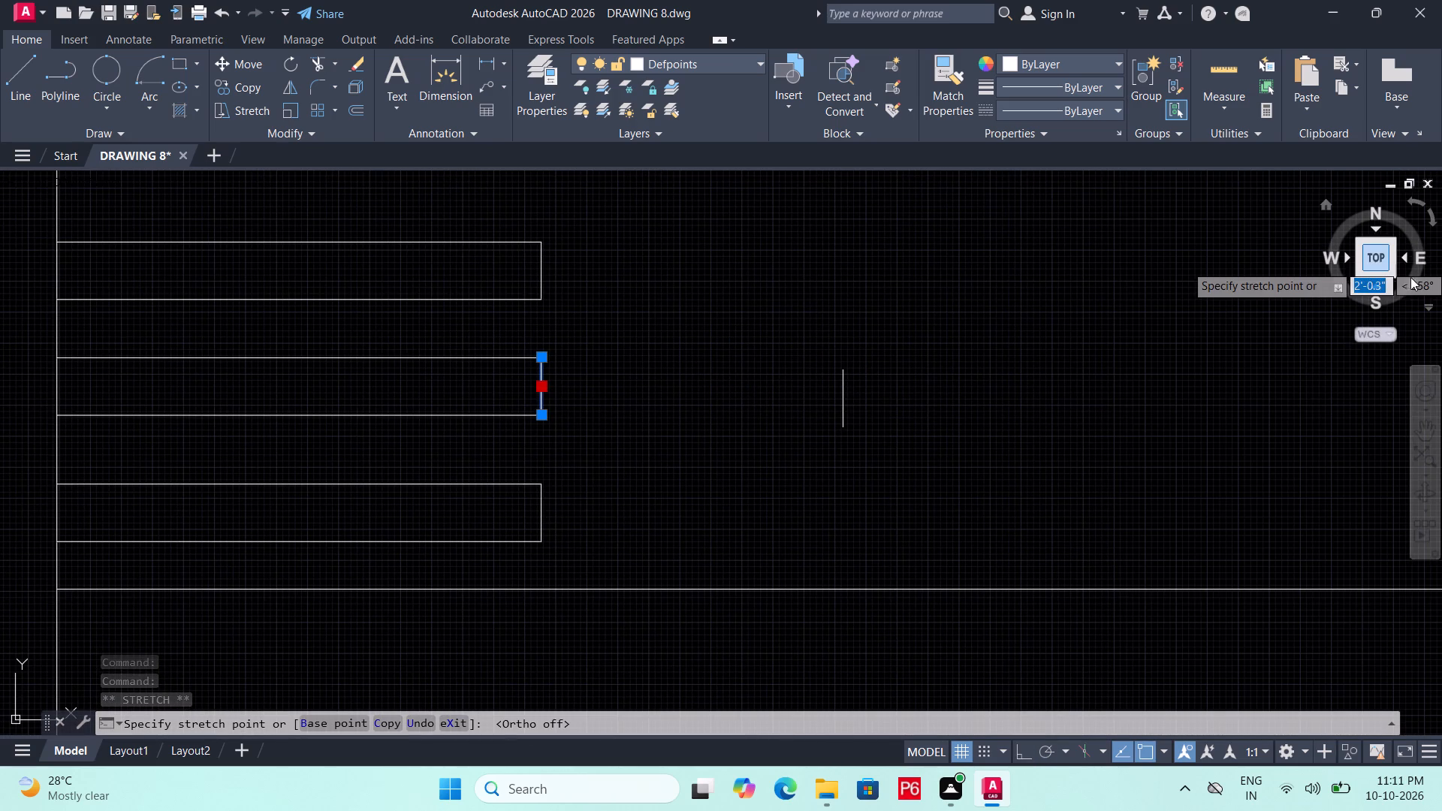
scroll(1157, 358, down, 2)
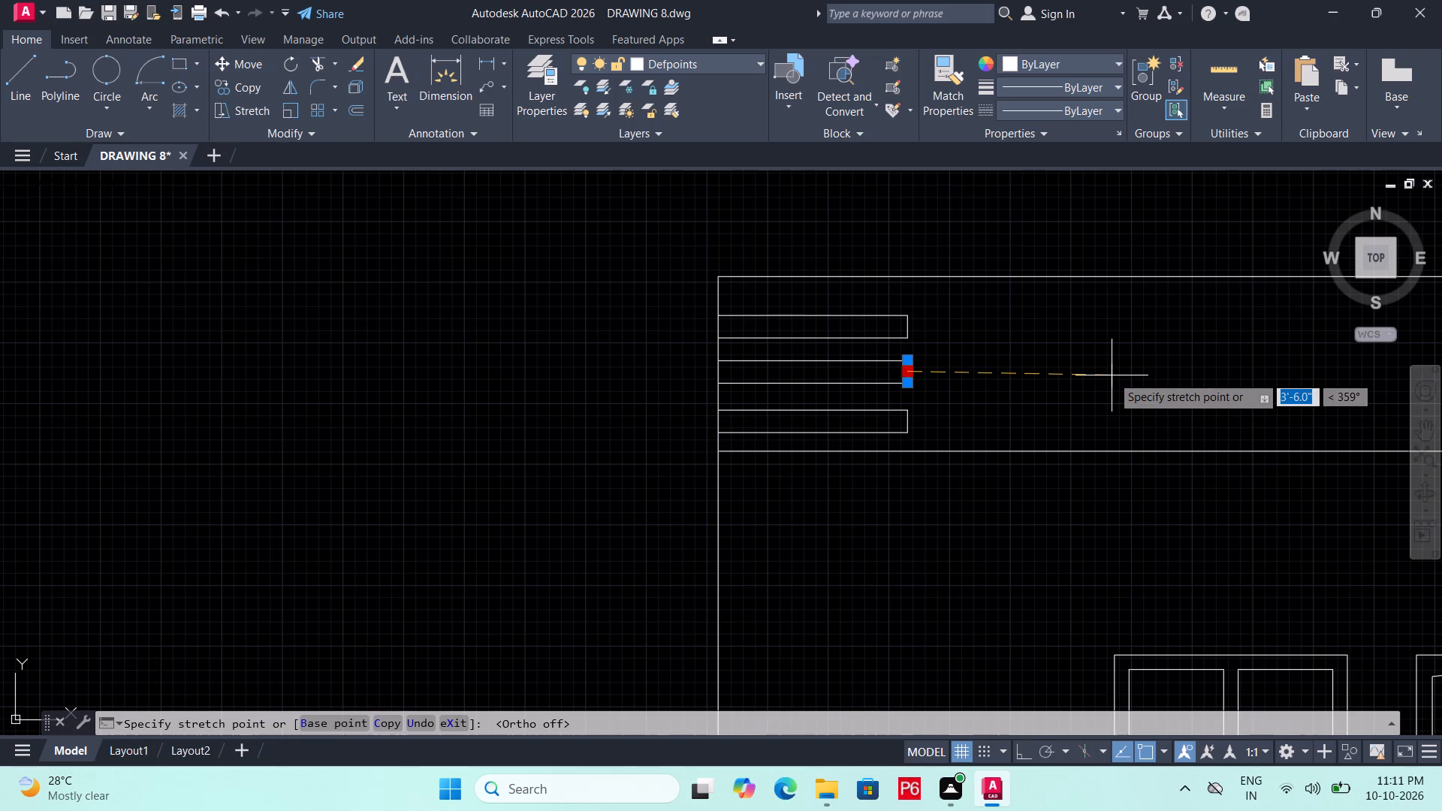
key(F8)
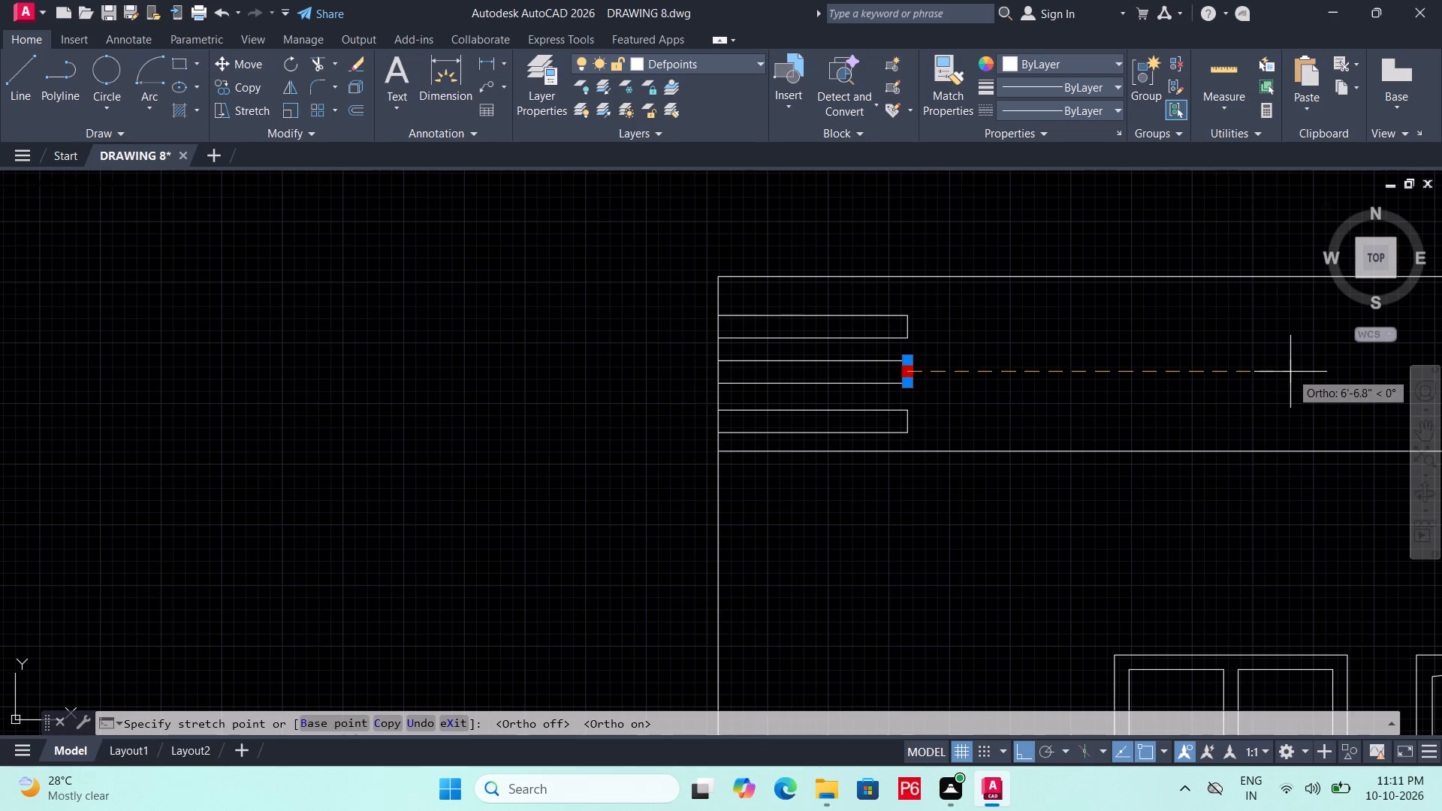
middle_drag(1177, 411, 881, 402)
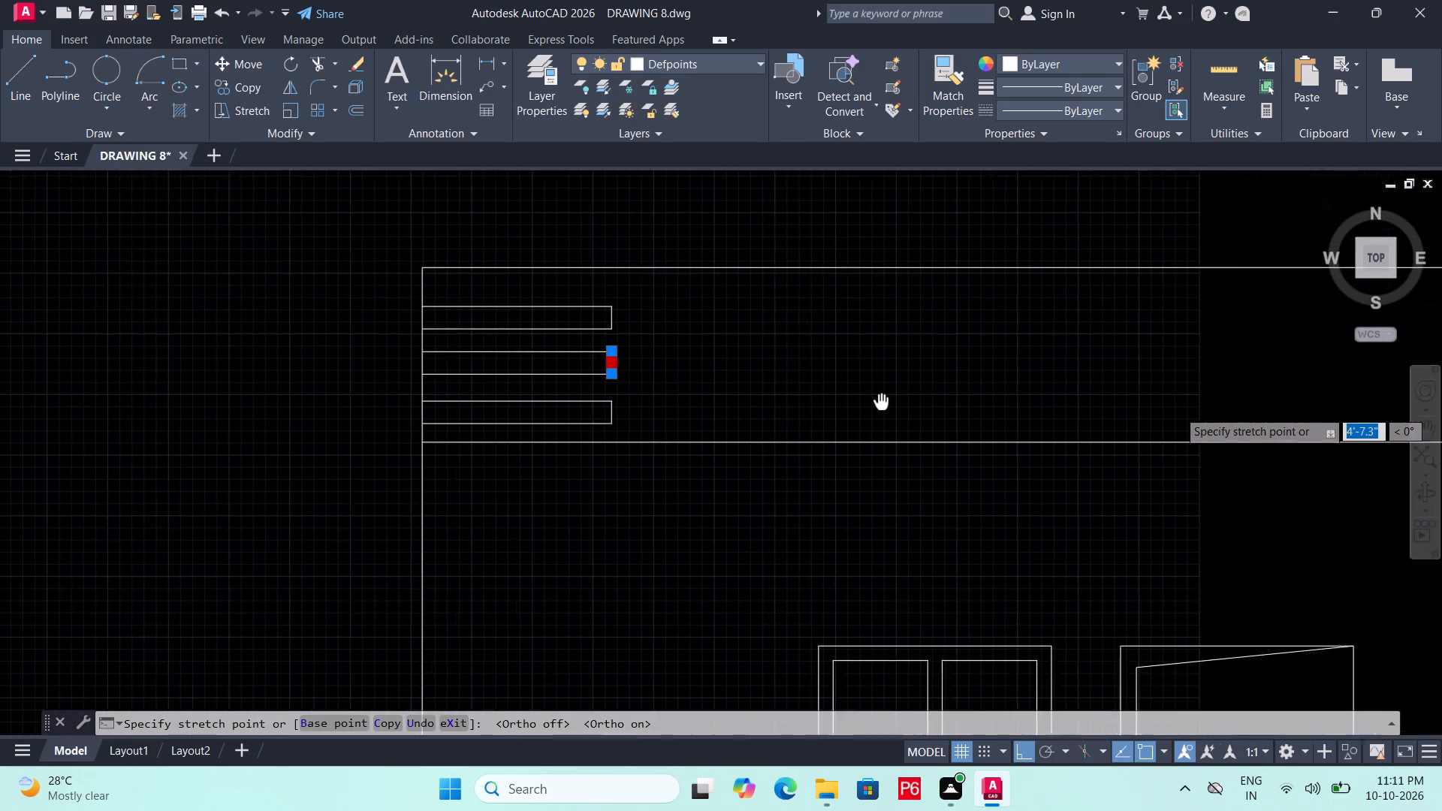
middle_drag(881, 402, 831, 409)
click(692, 386)
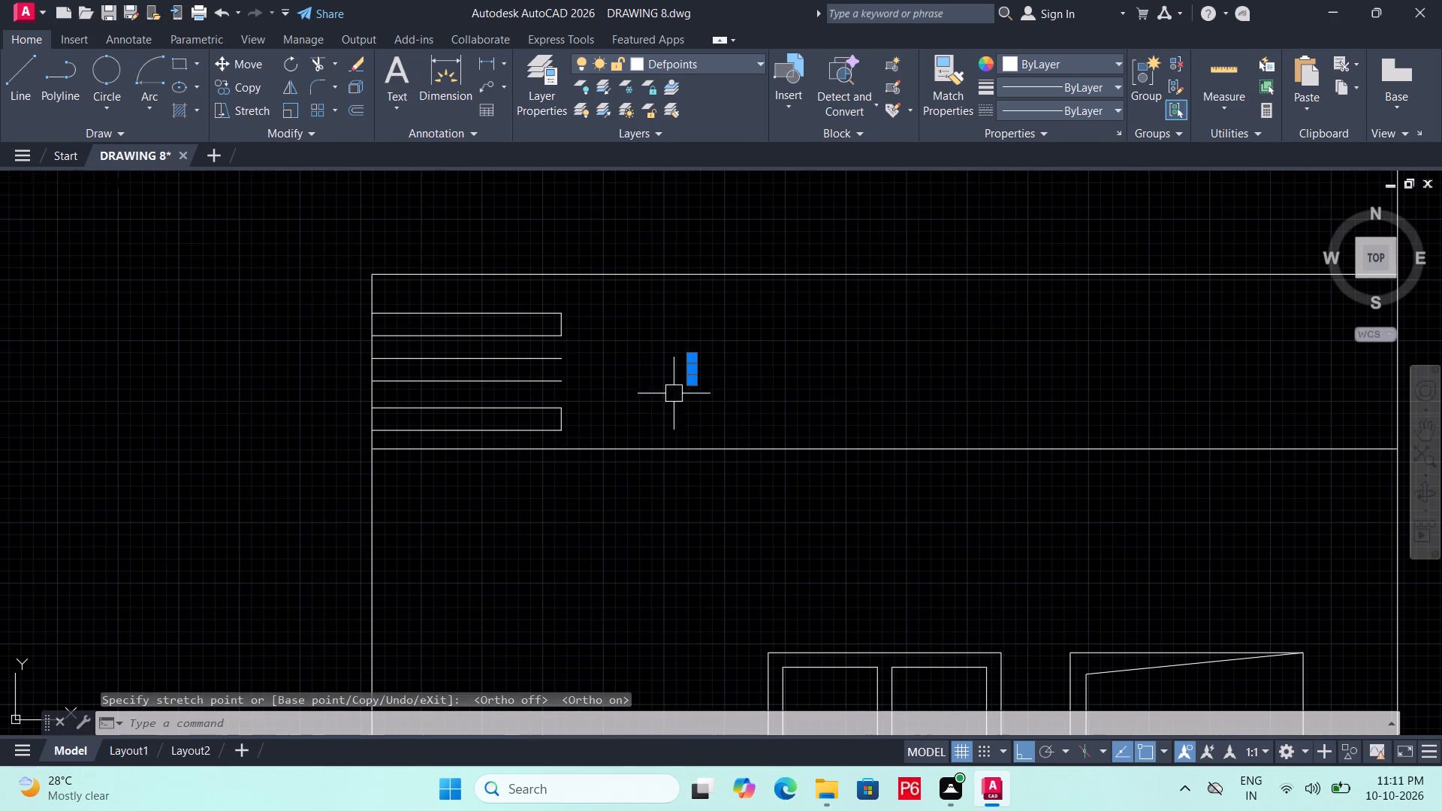
key(Escape)
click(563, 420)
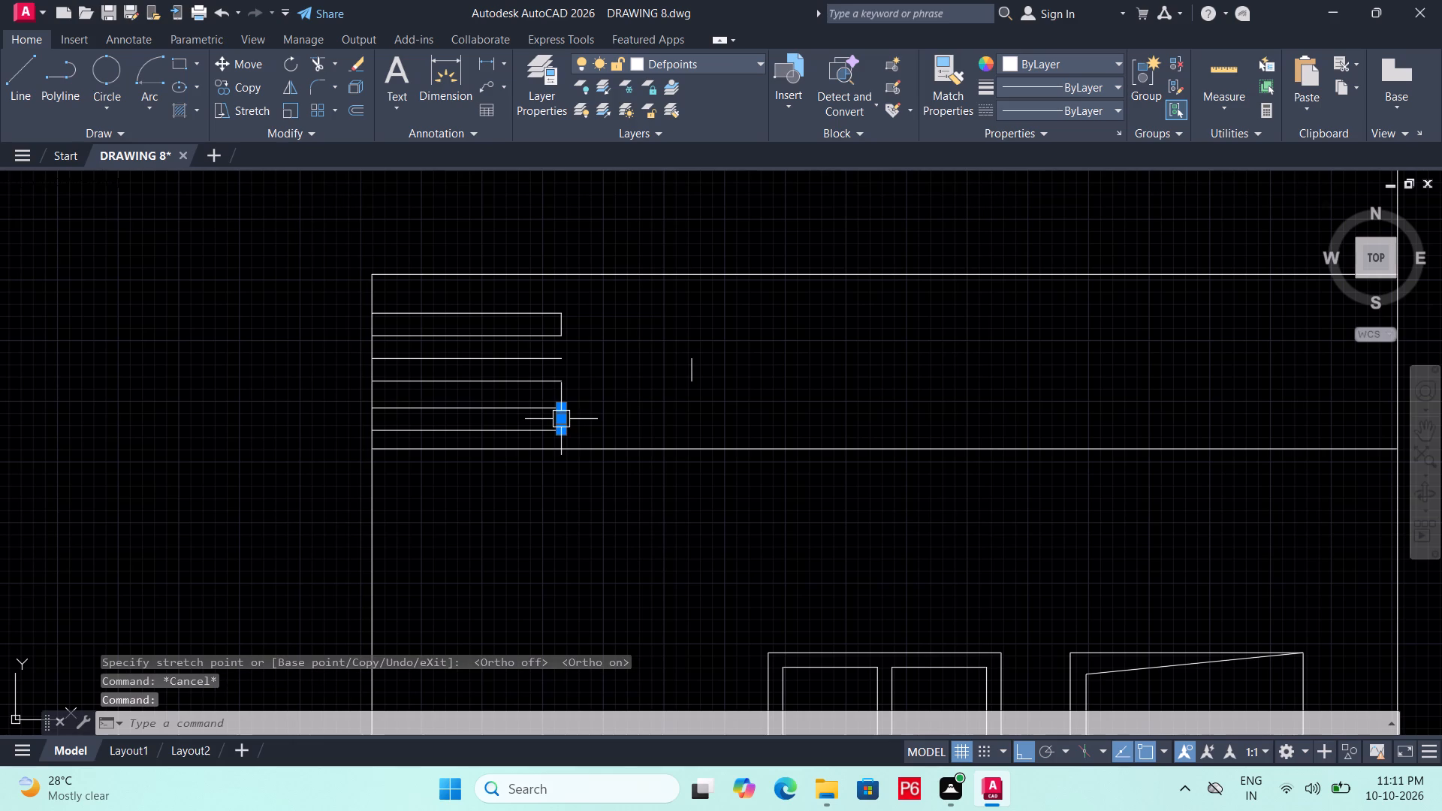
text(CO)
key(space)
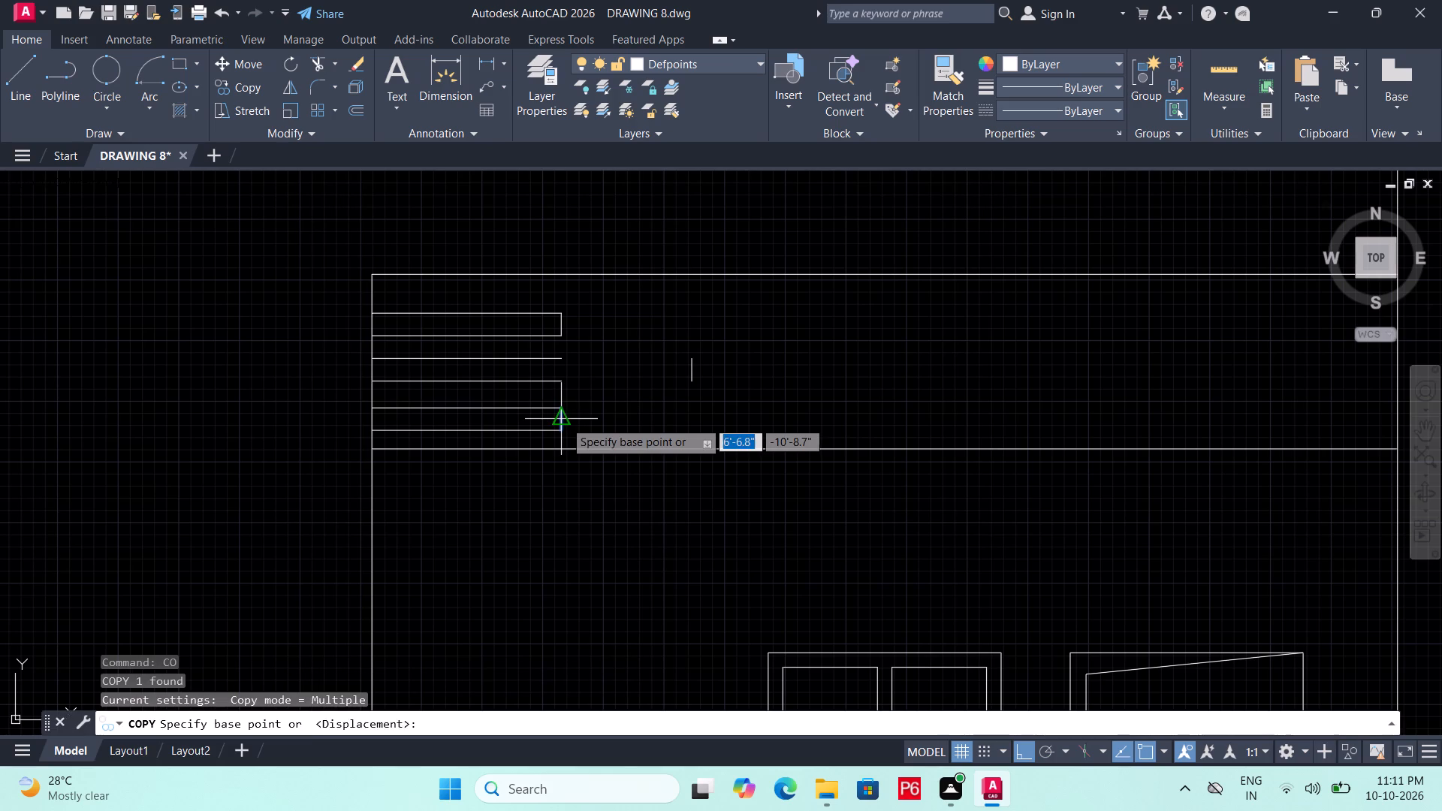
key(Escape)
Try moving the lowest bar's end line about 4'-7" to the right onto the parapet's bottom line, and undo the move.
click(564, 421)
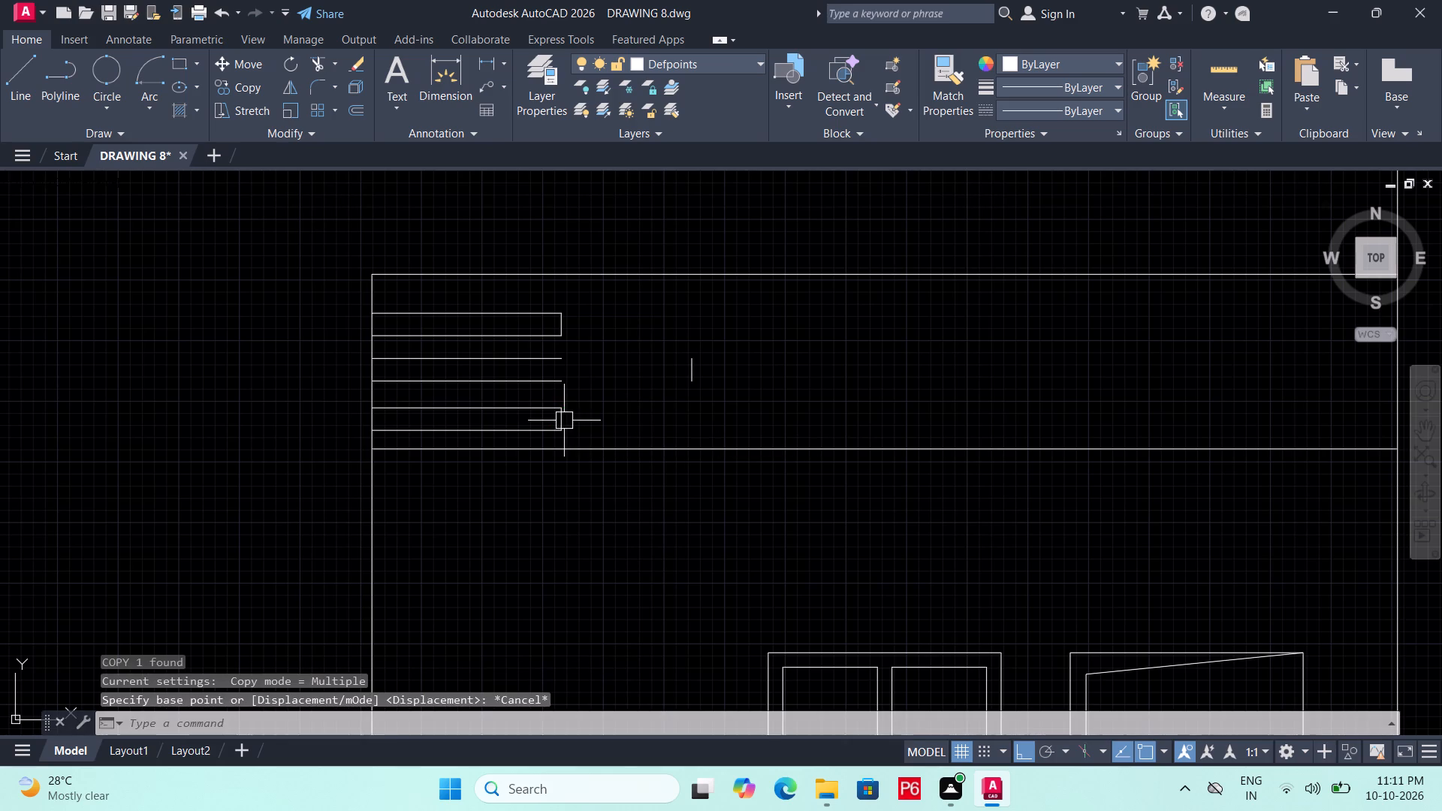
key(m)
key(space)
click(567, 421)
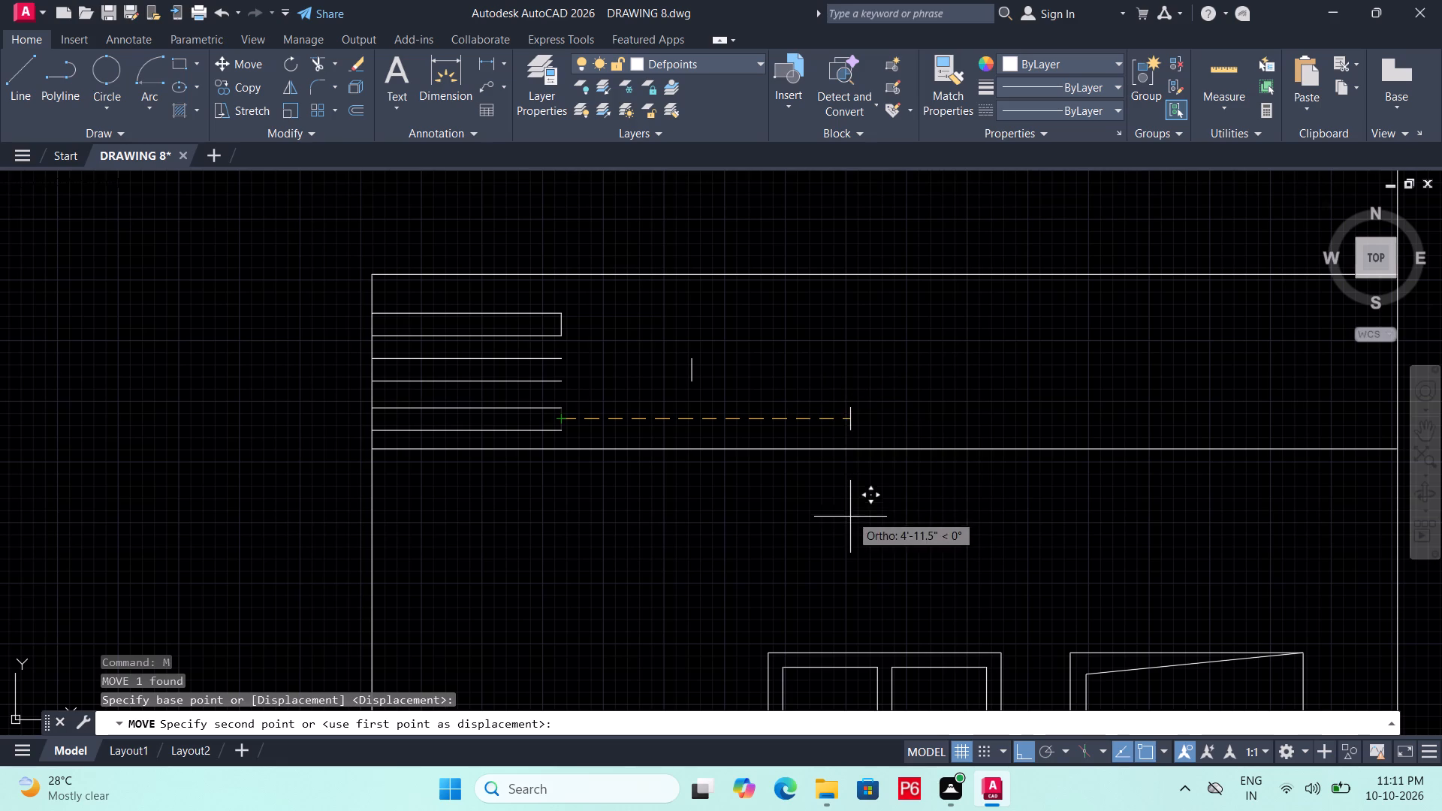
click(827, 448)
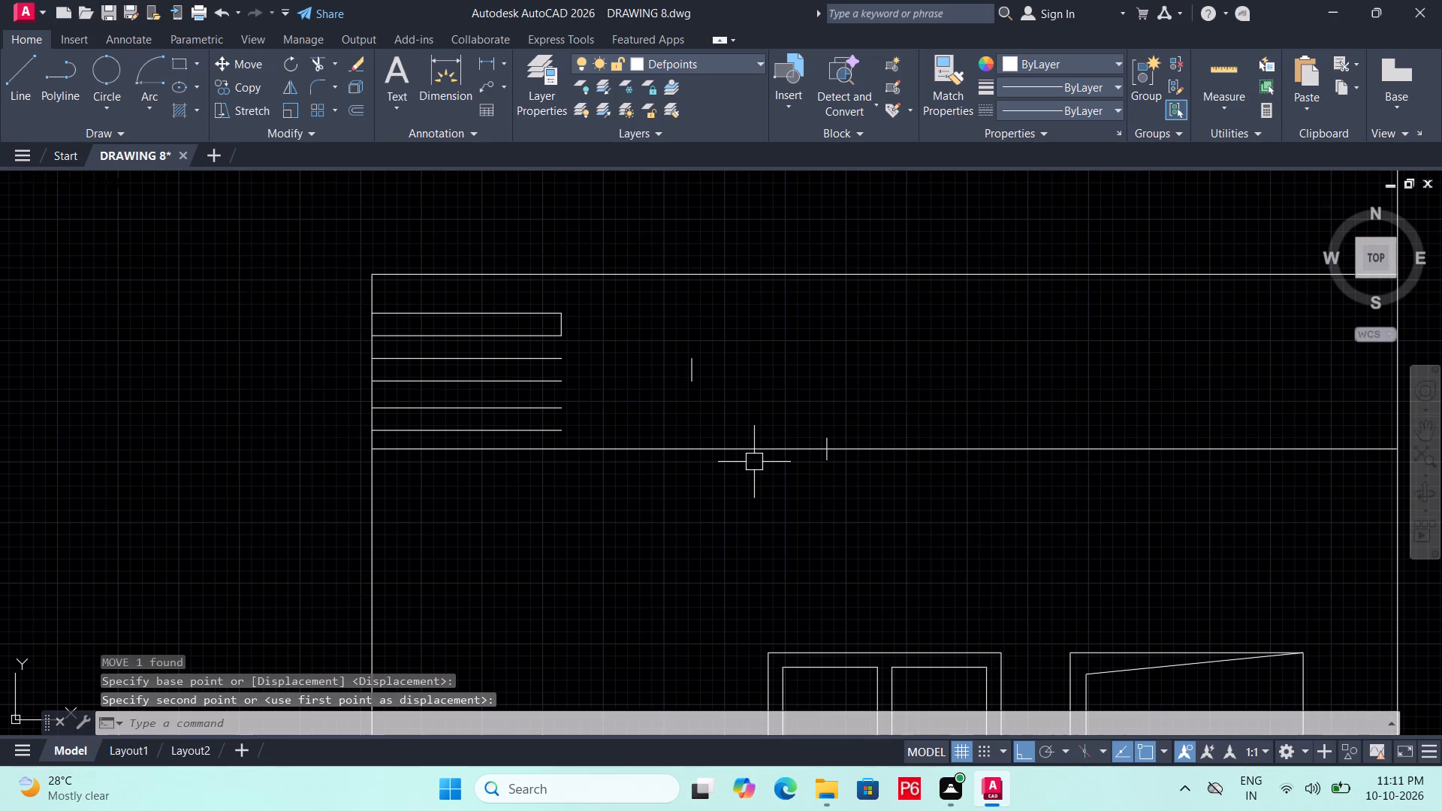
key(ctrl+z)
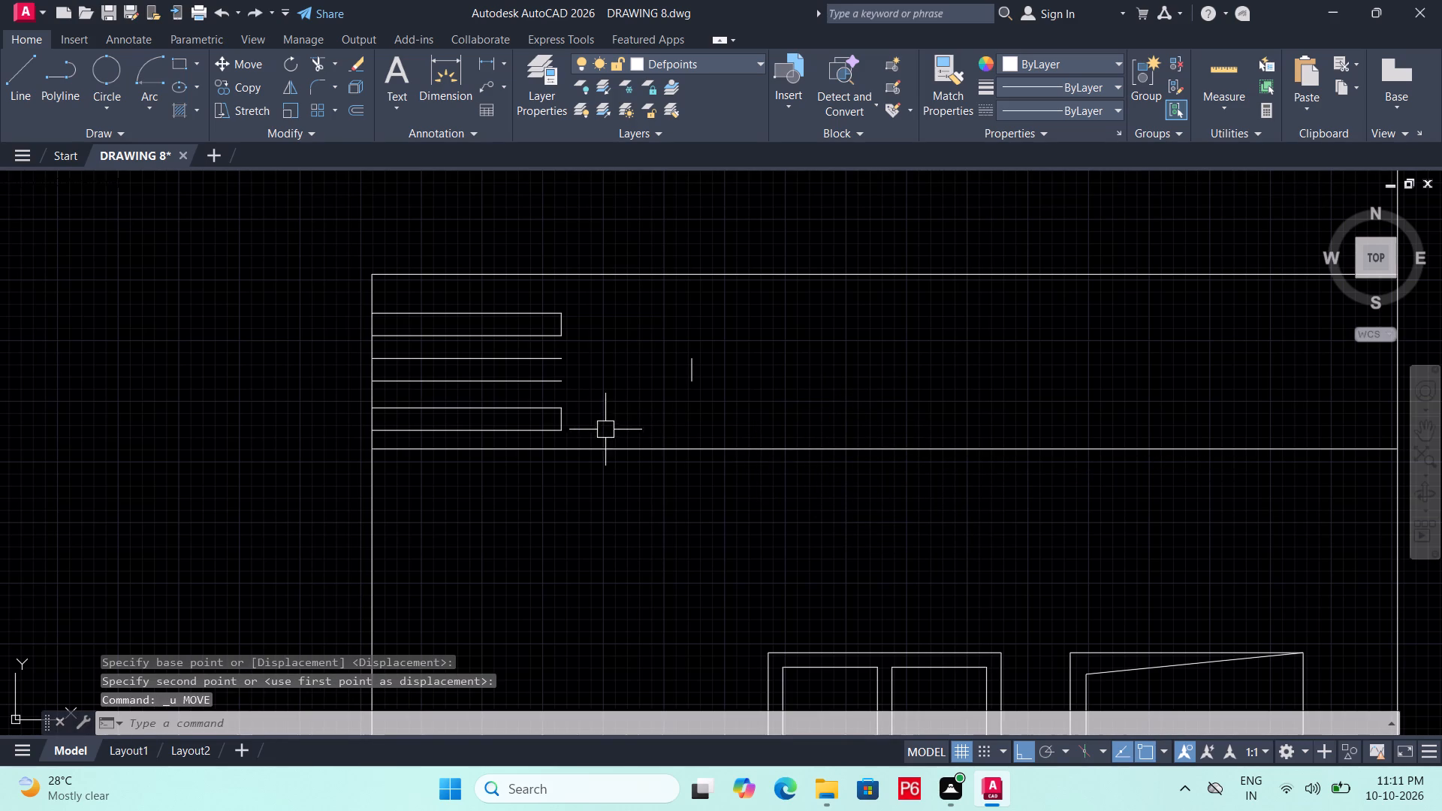
Move the lowest bar's end line horizontally to the right, past the middle bar's shifted end line.
click(564, 421)
text(M)
key(space)
key(space)
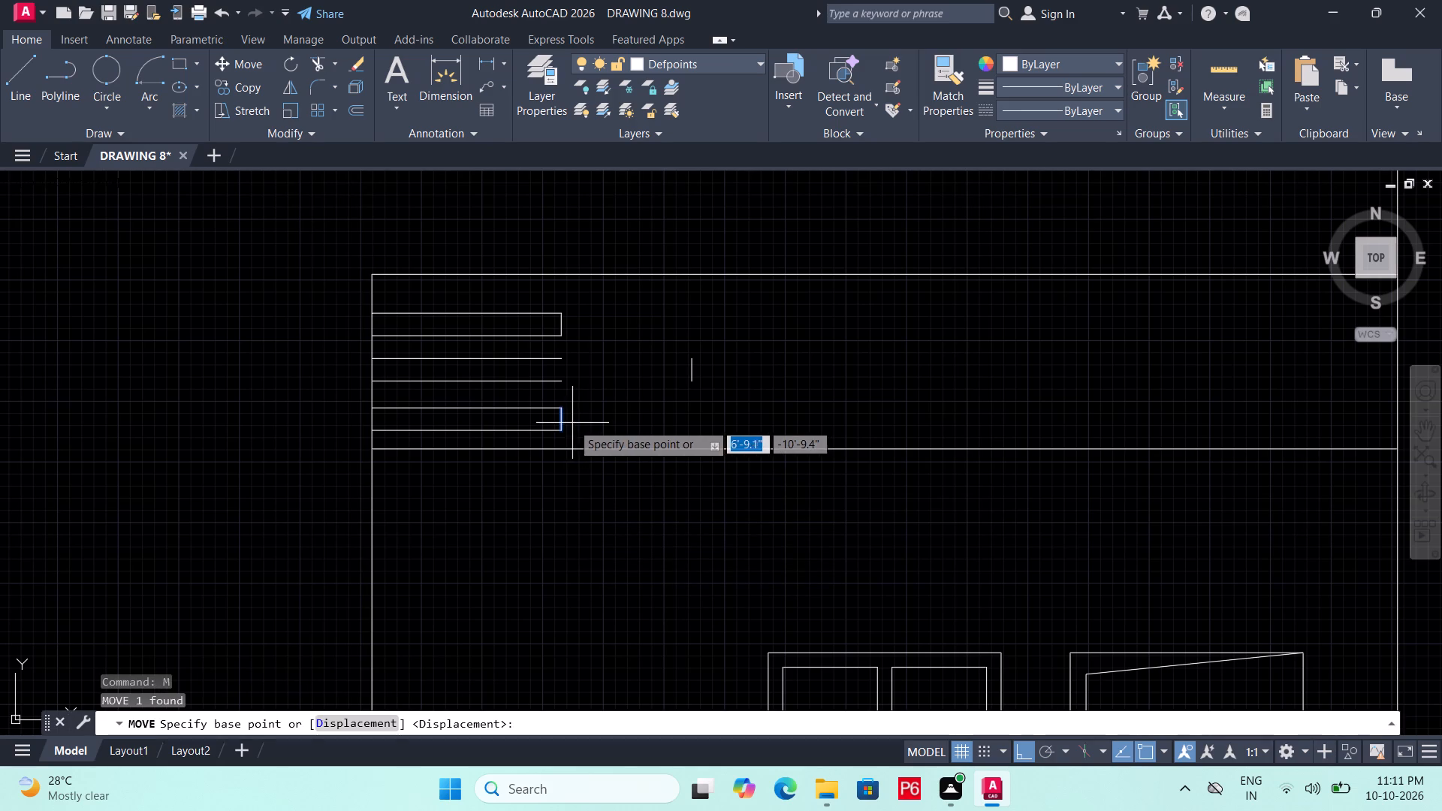
click(563, 421)
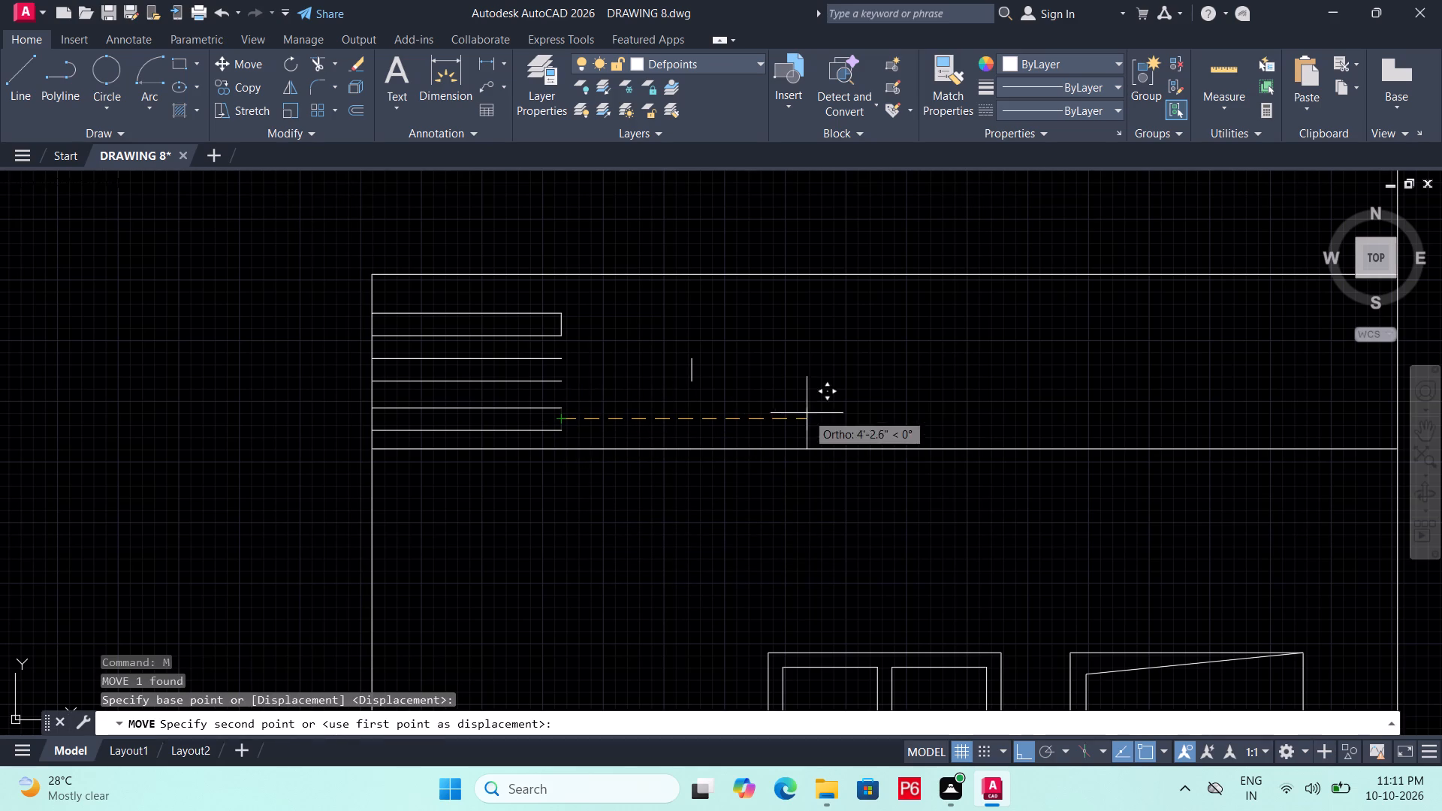
click(827, 508)
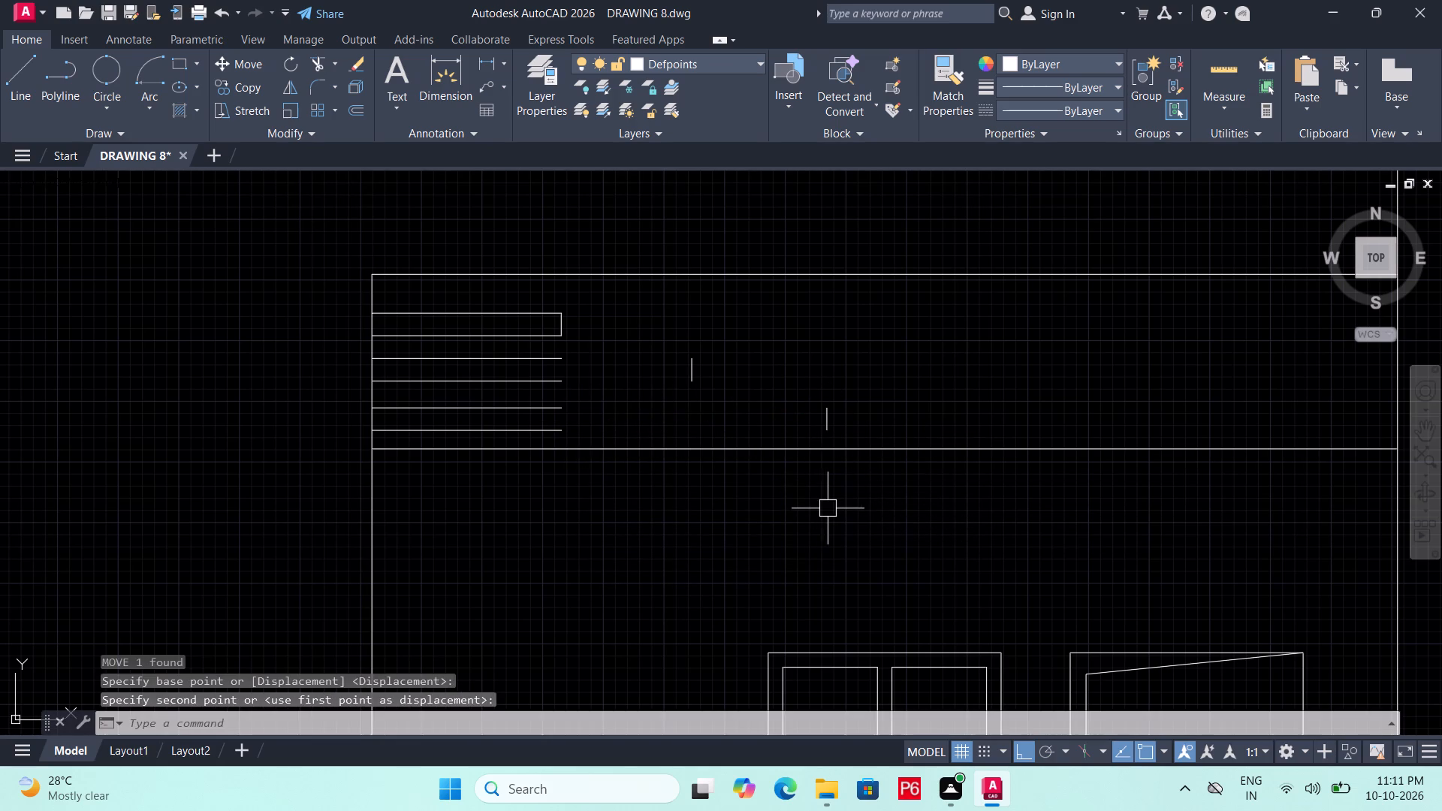
key(Escape)
Extend the top and bottom lines of the middle and lowest bars to their shifted end lines.
text(EX)
key(space)
key(space)
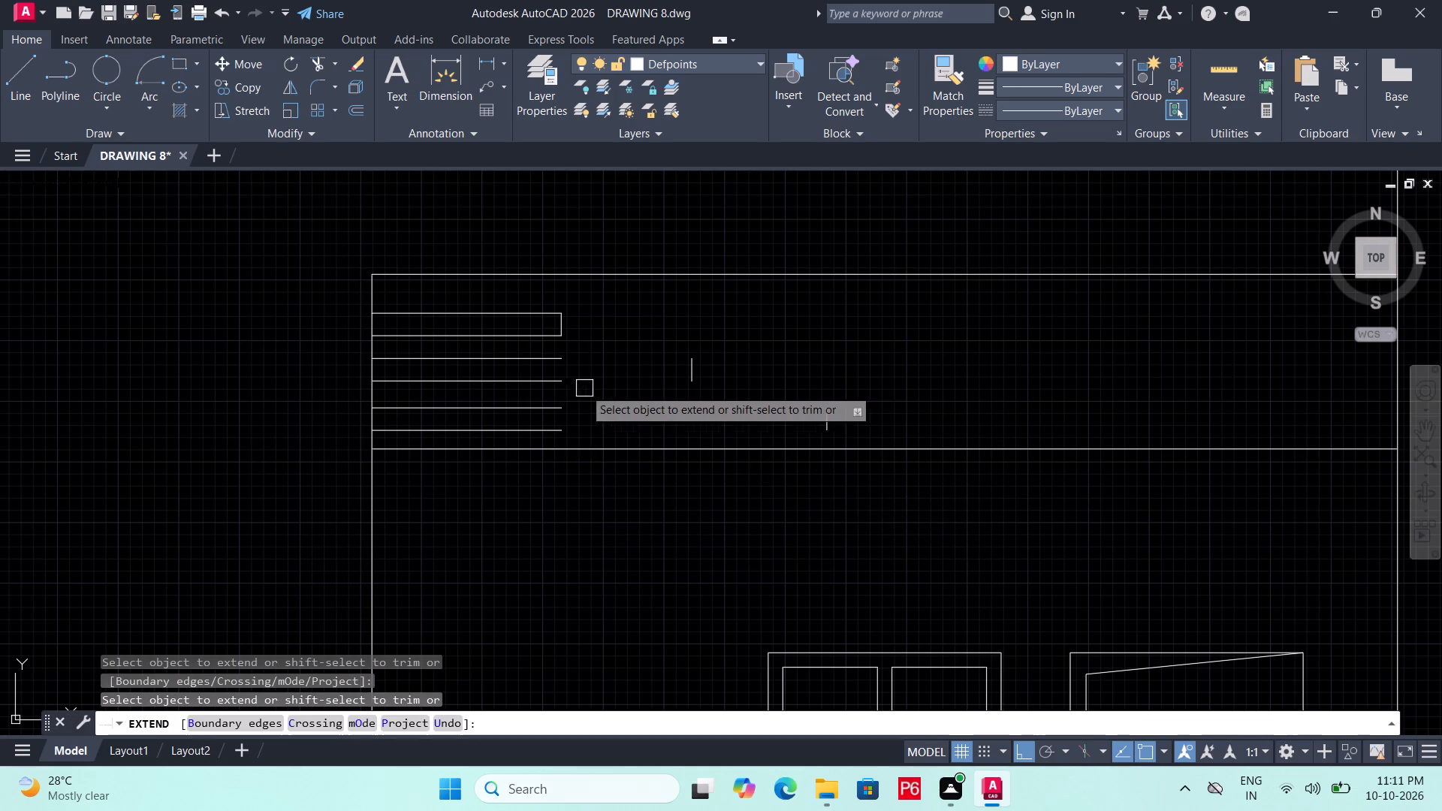
click(559, 365)
click(548, 381)
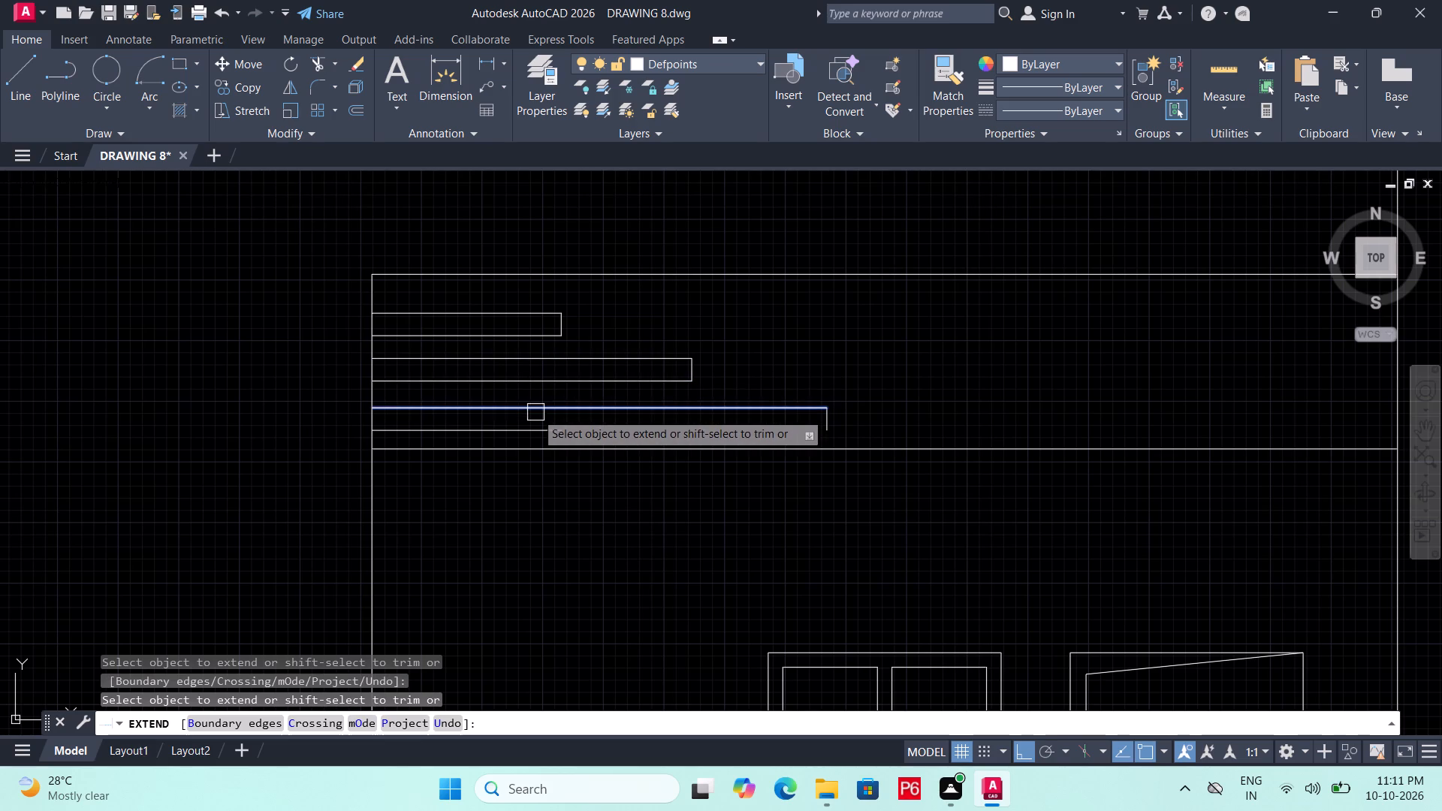
click(535, 412)
click(535, 434)
Save the drawing.
key(ctrl+s)
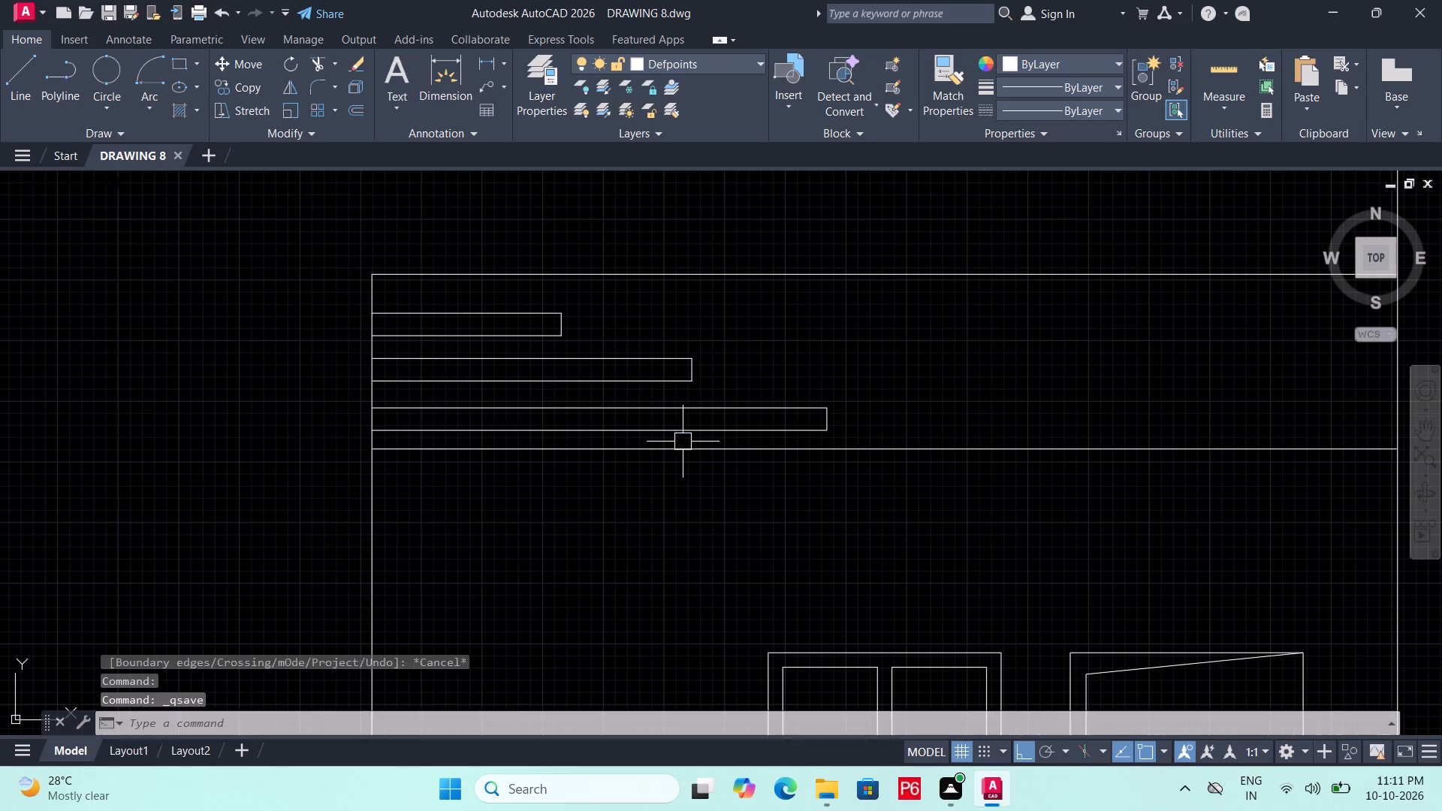
key(ctrl+s)
ctrl+scroll(692, 442, down, 2)
middle_drag(880, 501, 906, 447)
middle_drag(906, 447, 877, 471)
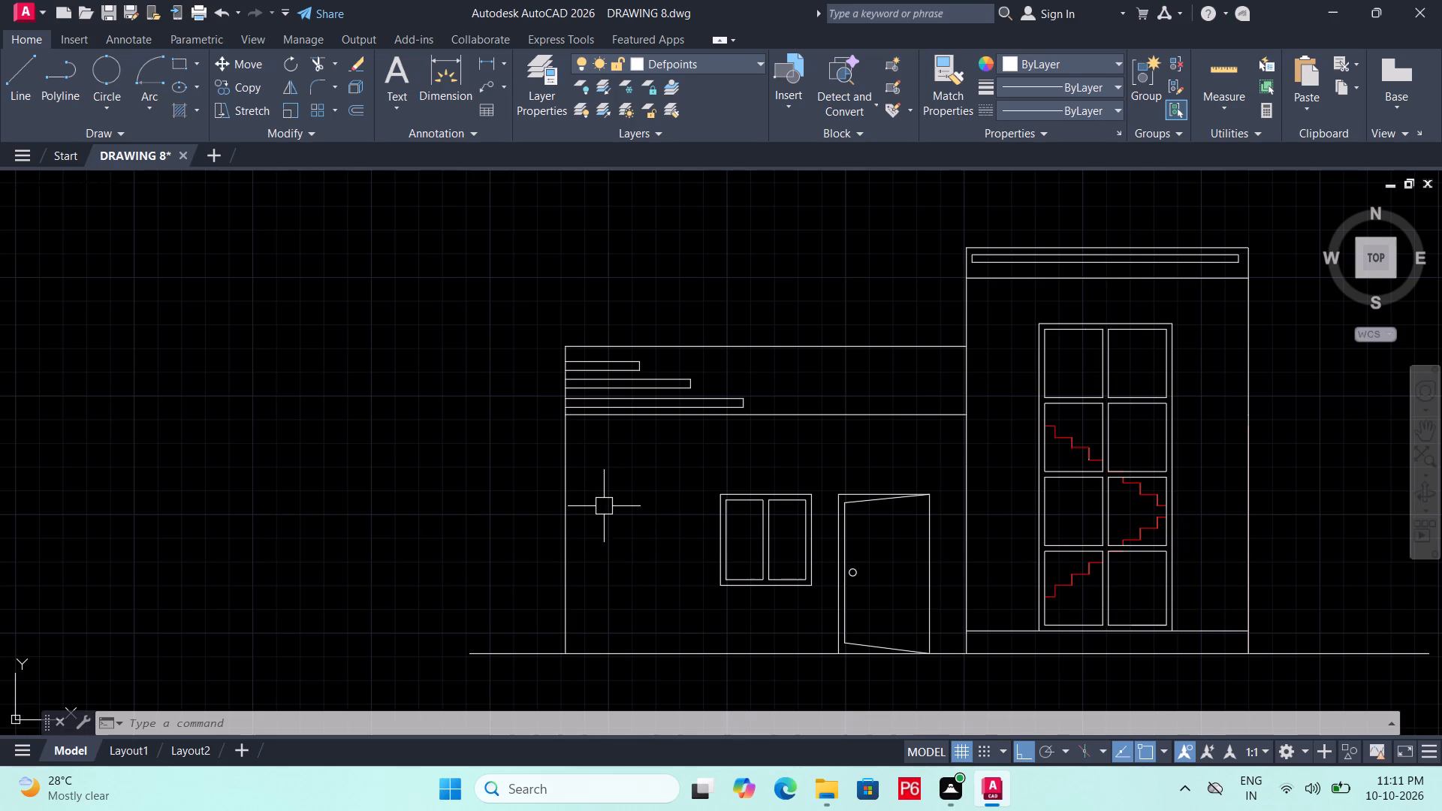
middle_drag(646, 553, 583, 546)
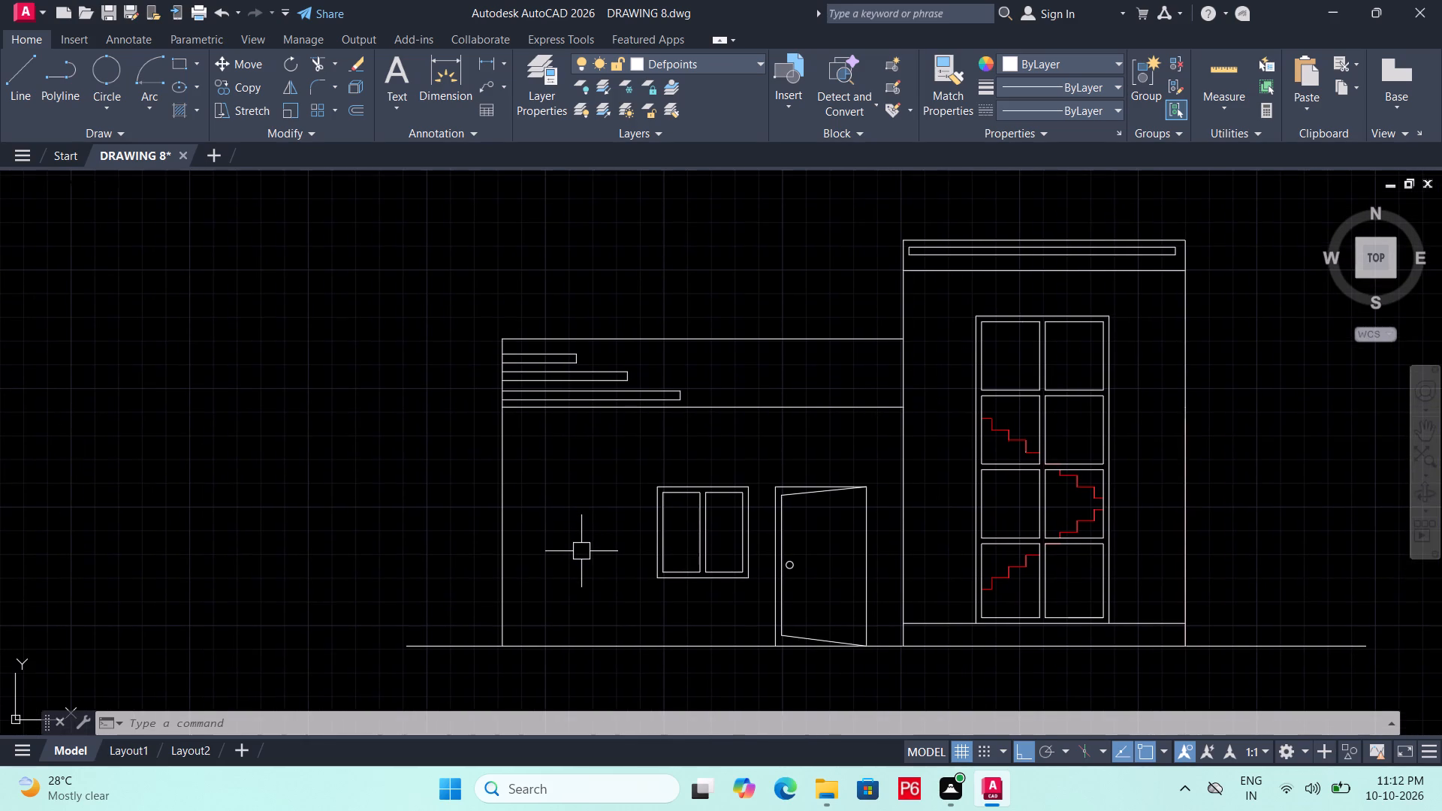
key(ctrl+s)
key(ctrl+s)
Draw a short diagonal ground tick sloping down to the left from the ground line, left of the low block.
middle_drag(843, 549, 774, 487)
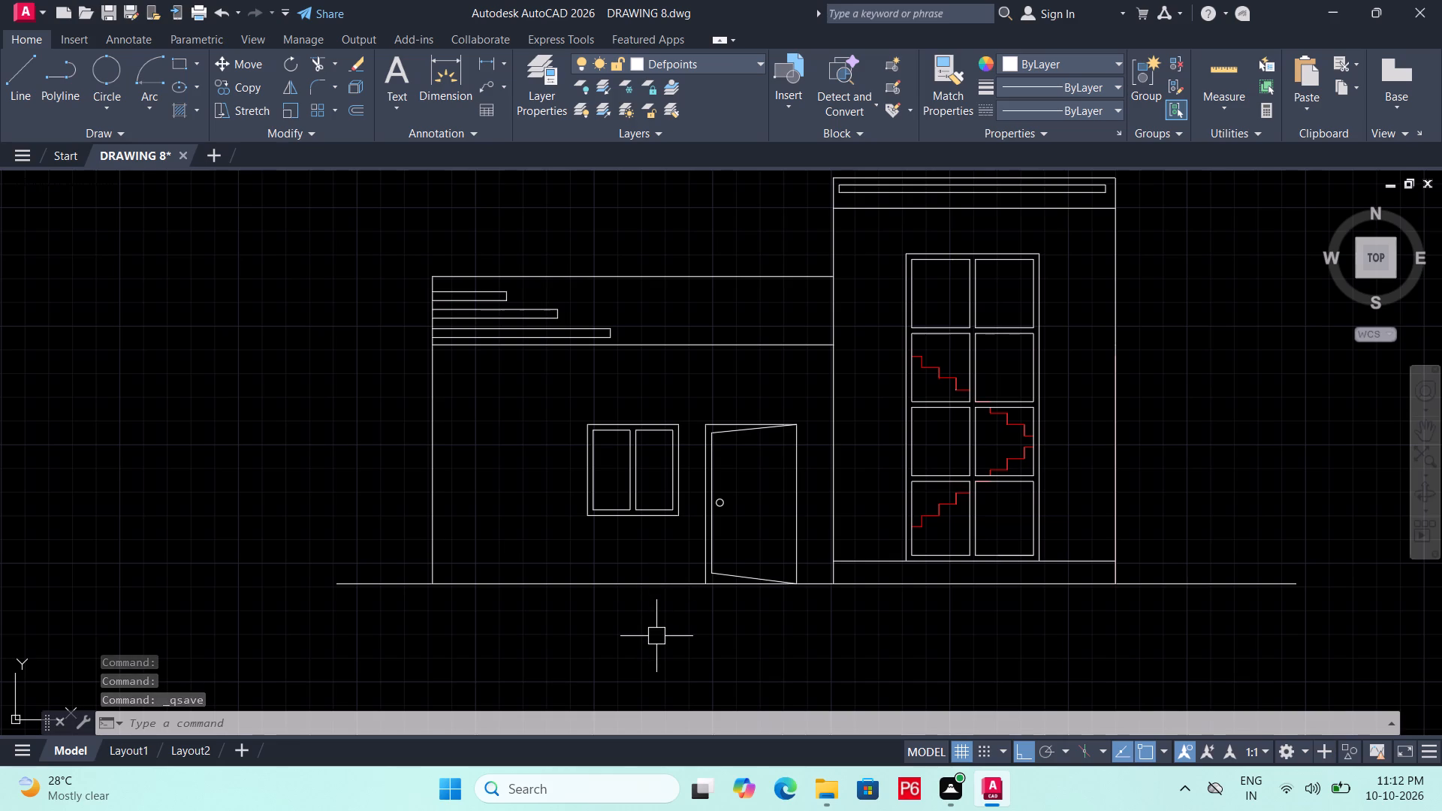
middle_drag(668, 629, 663, 632)
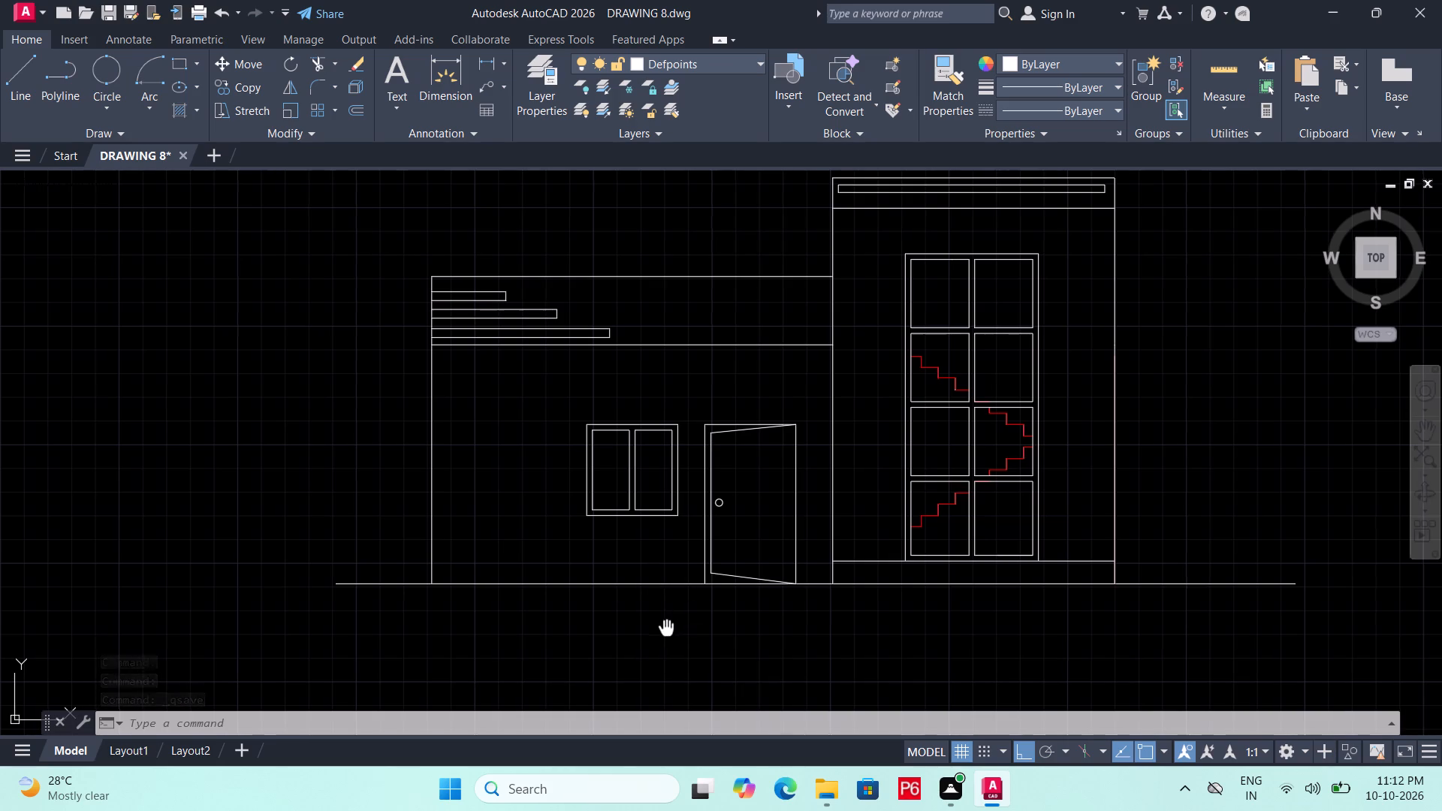
middle_drag(663, 632, 617, 662)
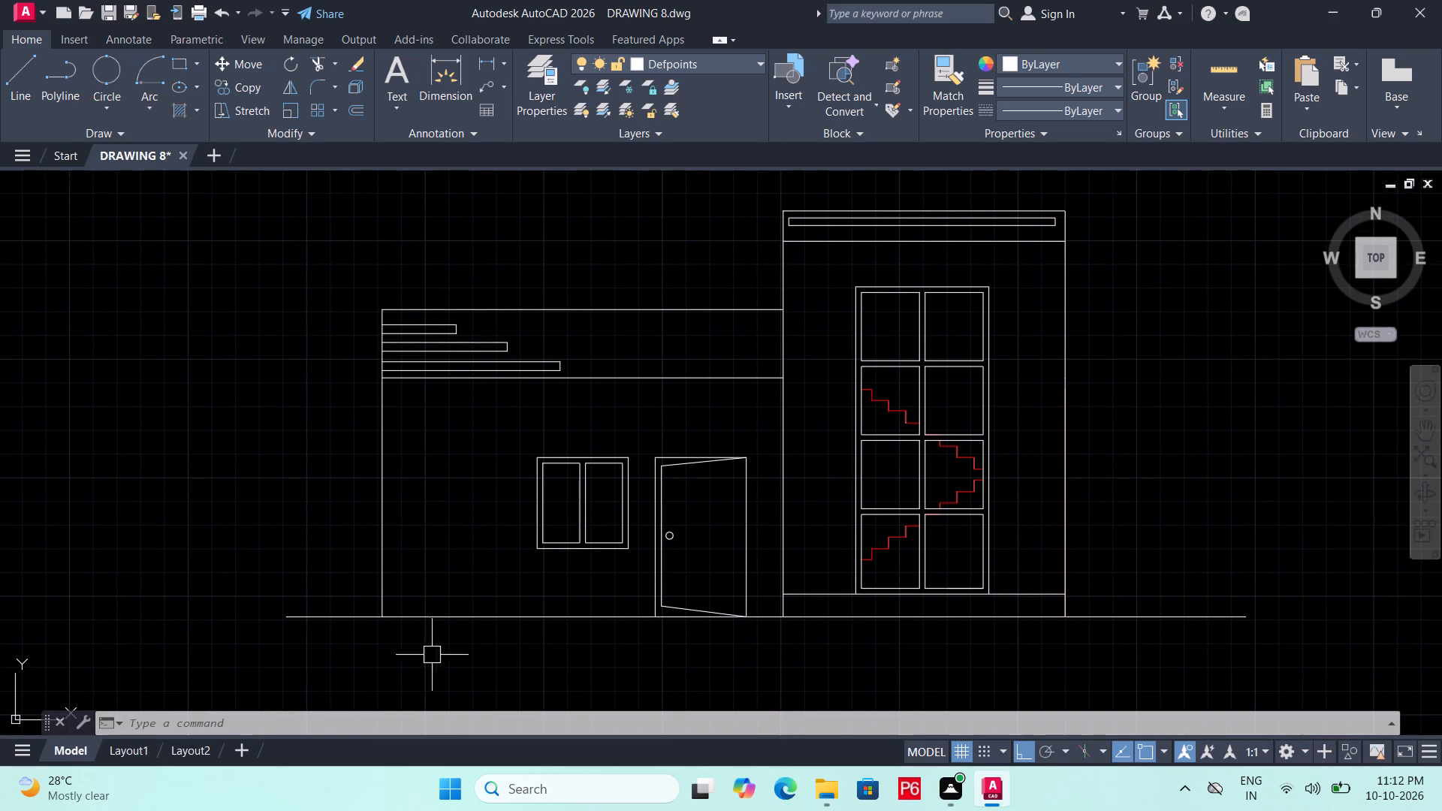
middle_drag(399, 653, 678, 650)
scroll(574, 628, up, 2)
text(L)
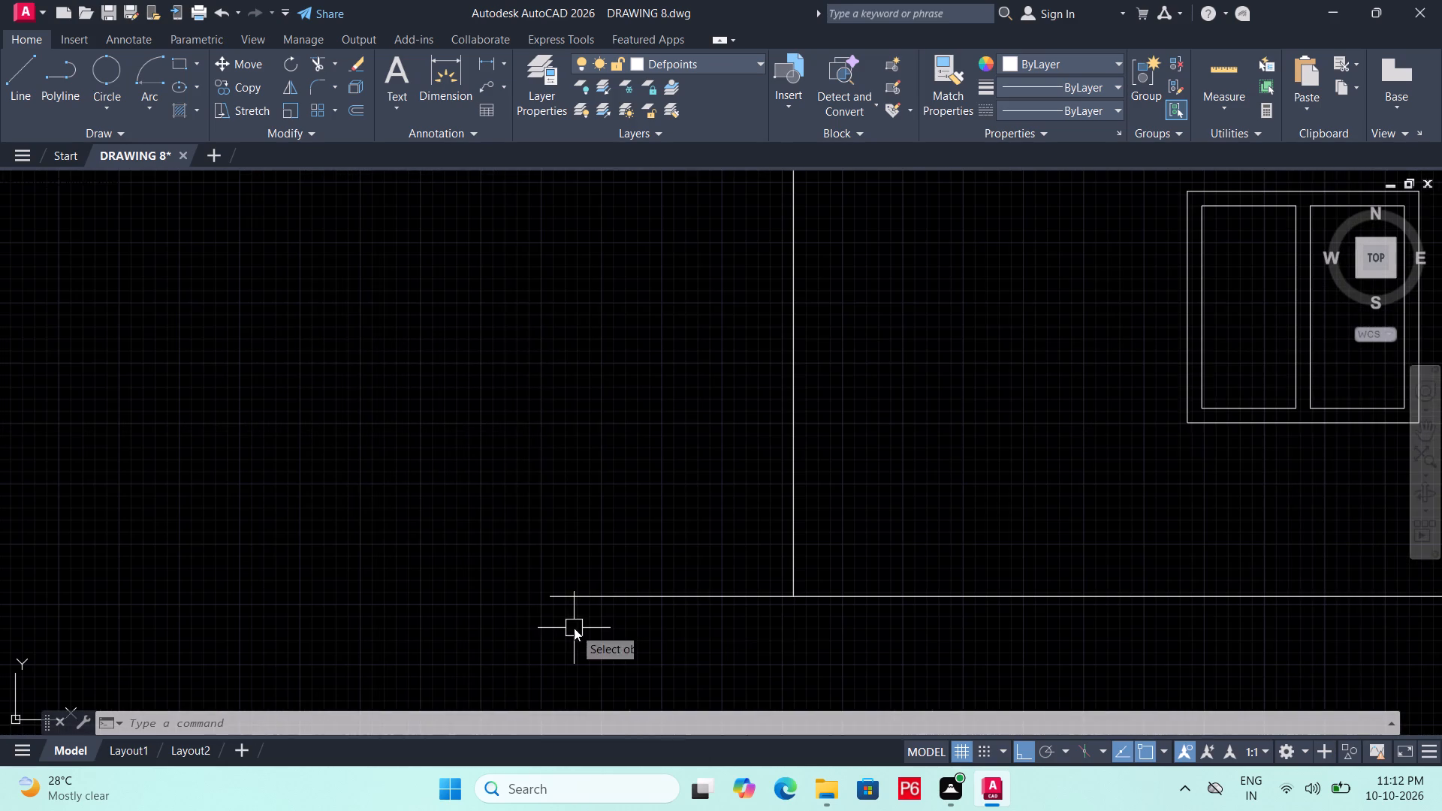
key(space)
middle_drag(667, 613, 671, 586)
drag(668, 572, 652, 577)
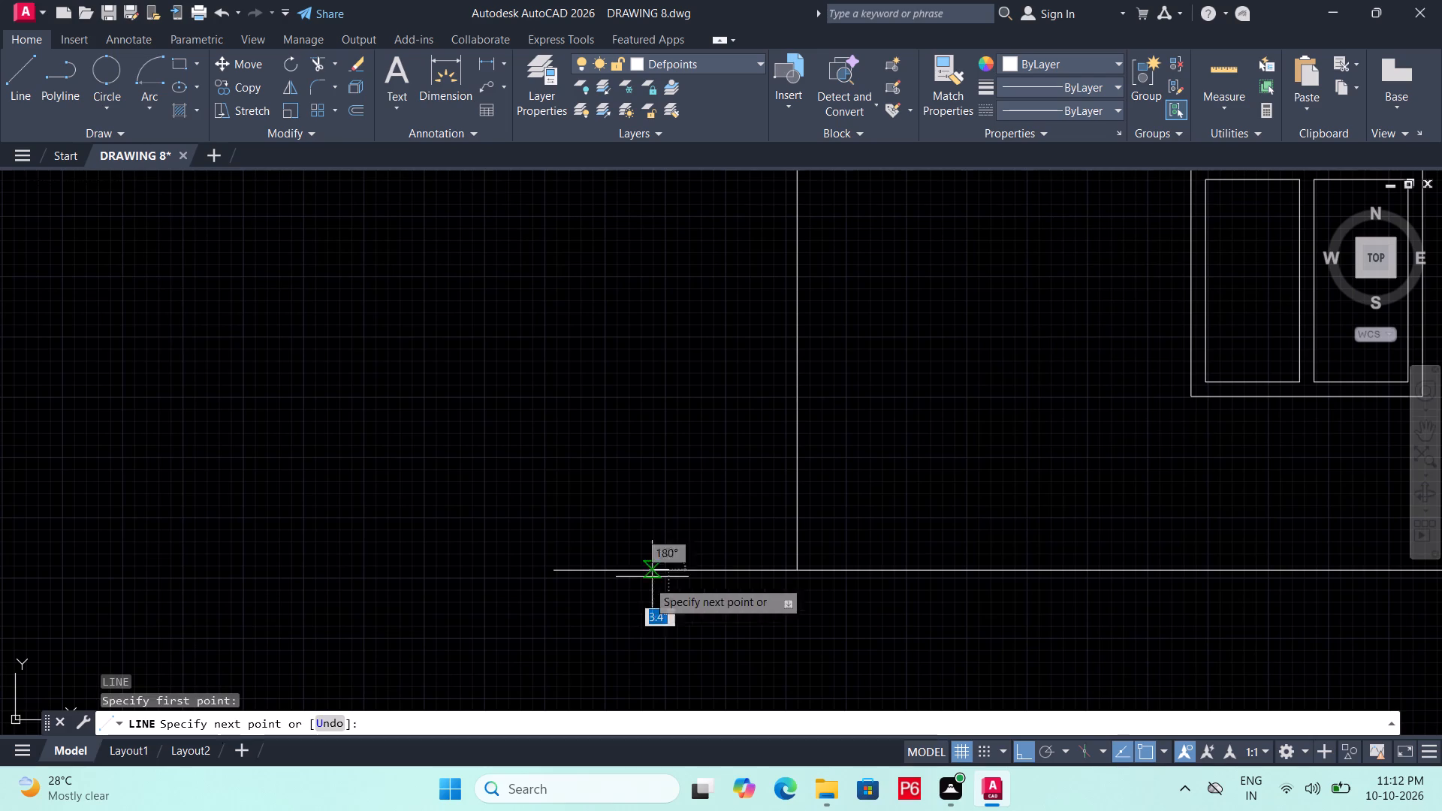
key(F8)
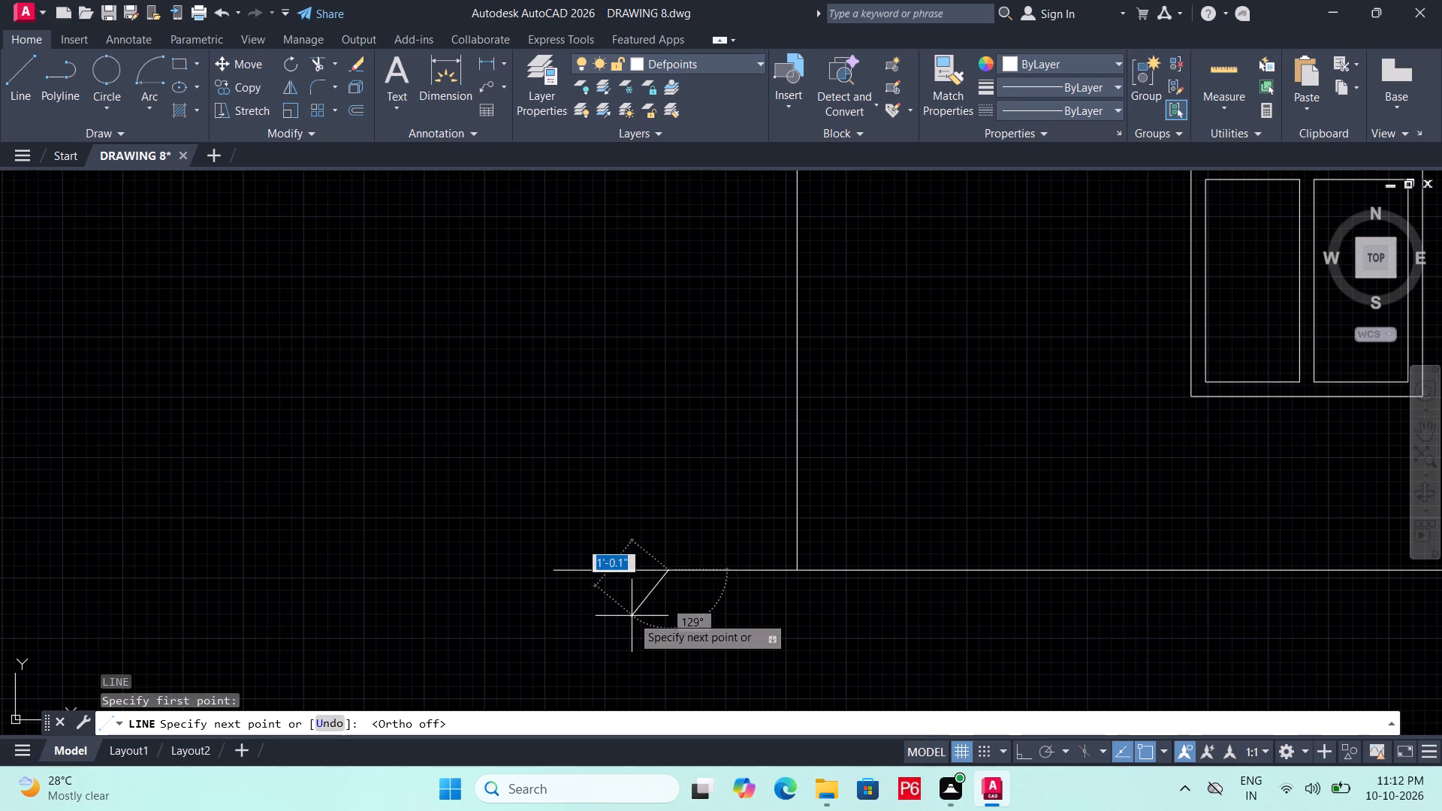
click(635, 604)
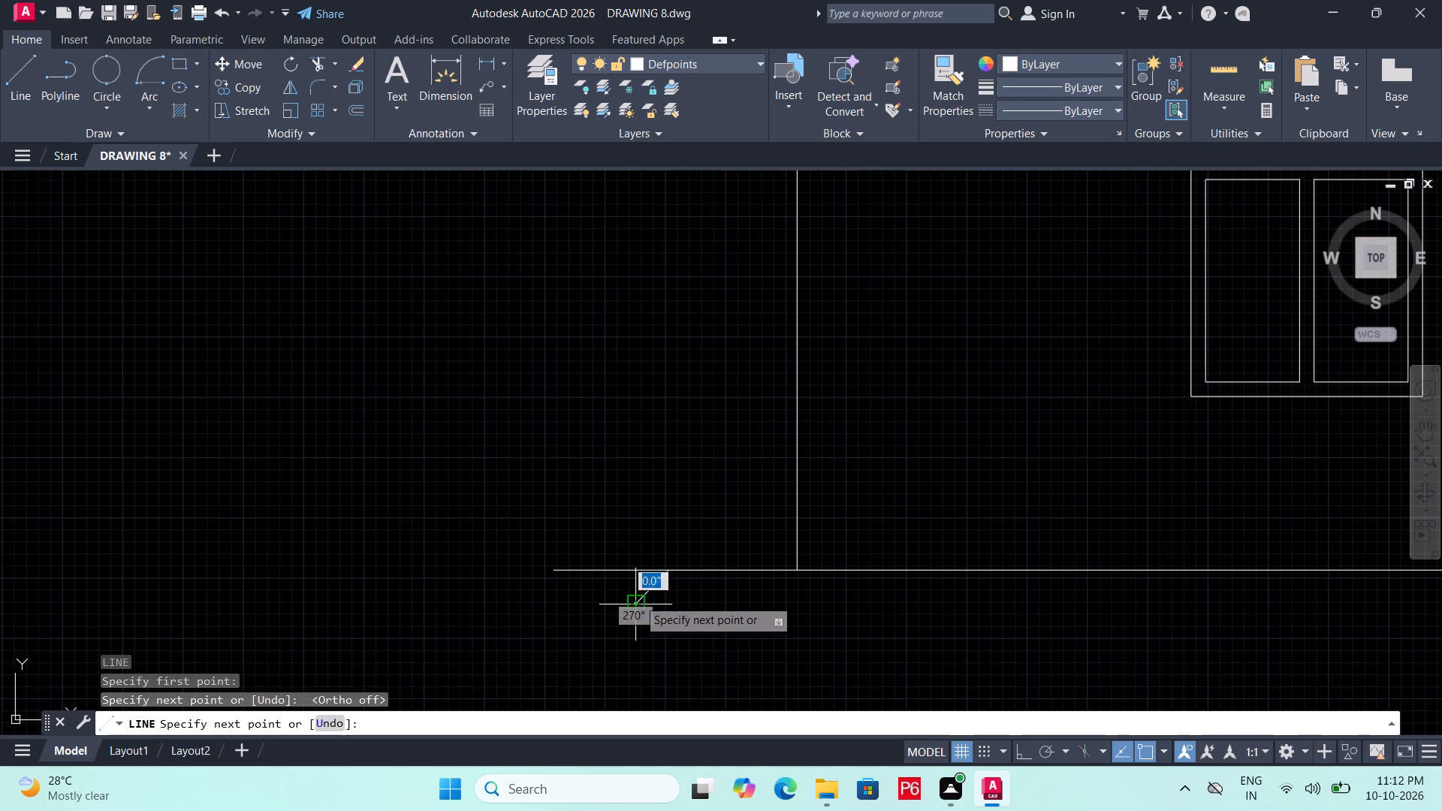
key(Escape)
Copy the diagonal tick twice to the left along the ground line, the farther copy about 1'-1" away.
click(639, 596)
text(CO)
key(space)
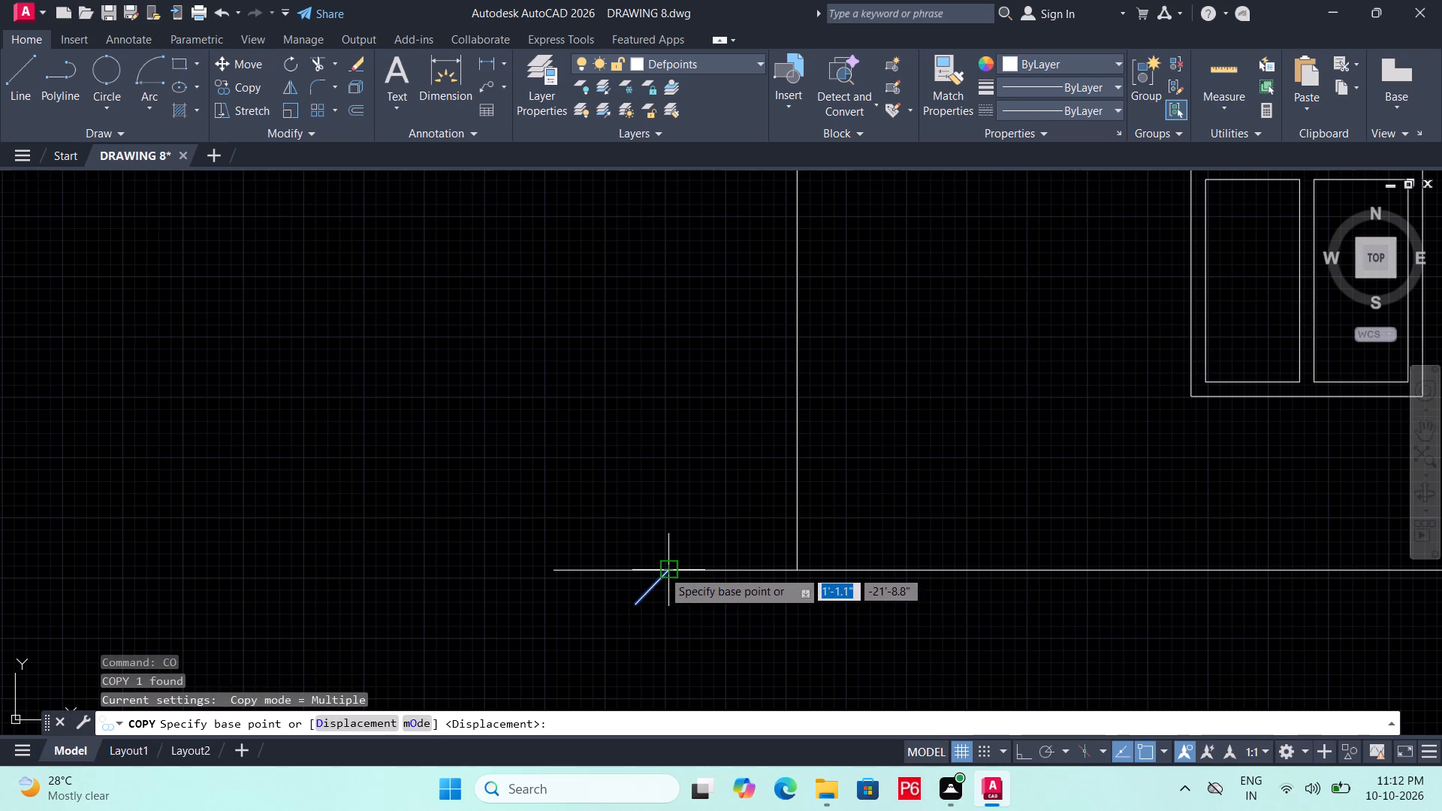
click(662, 570)
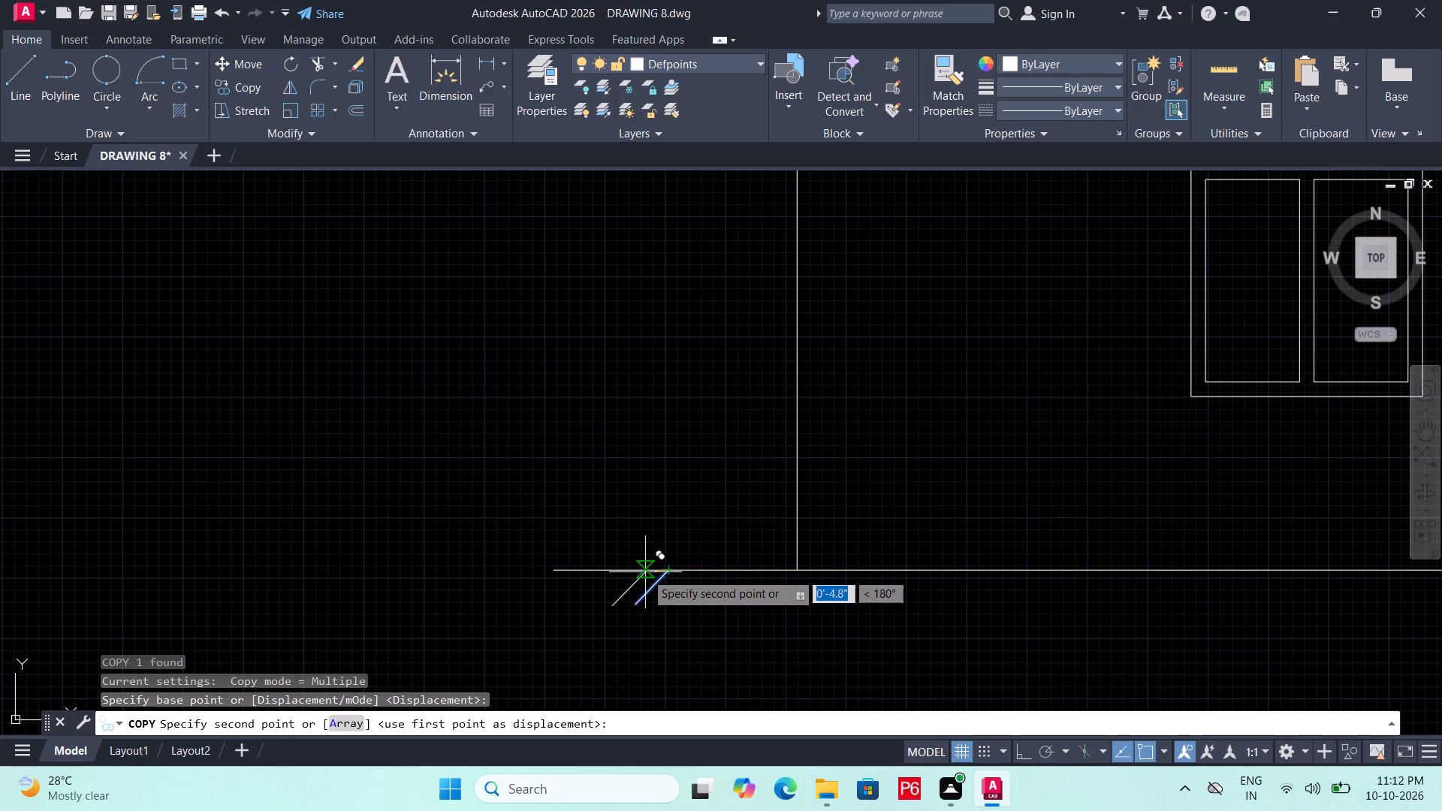
click(632, 573)
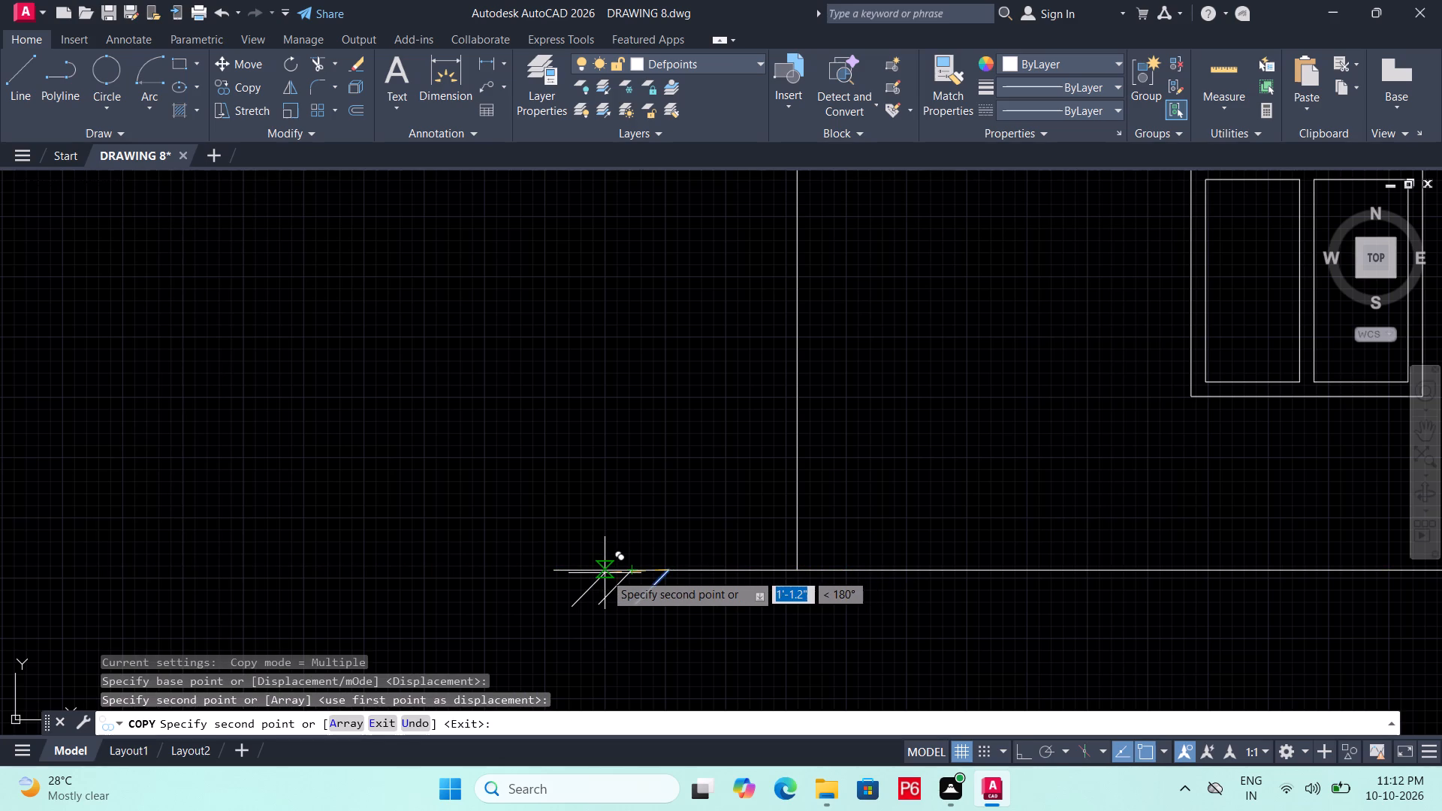
click(603, 573)
key(Escape)
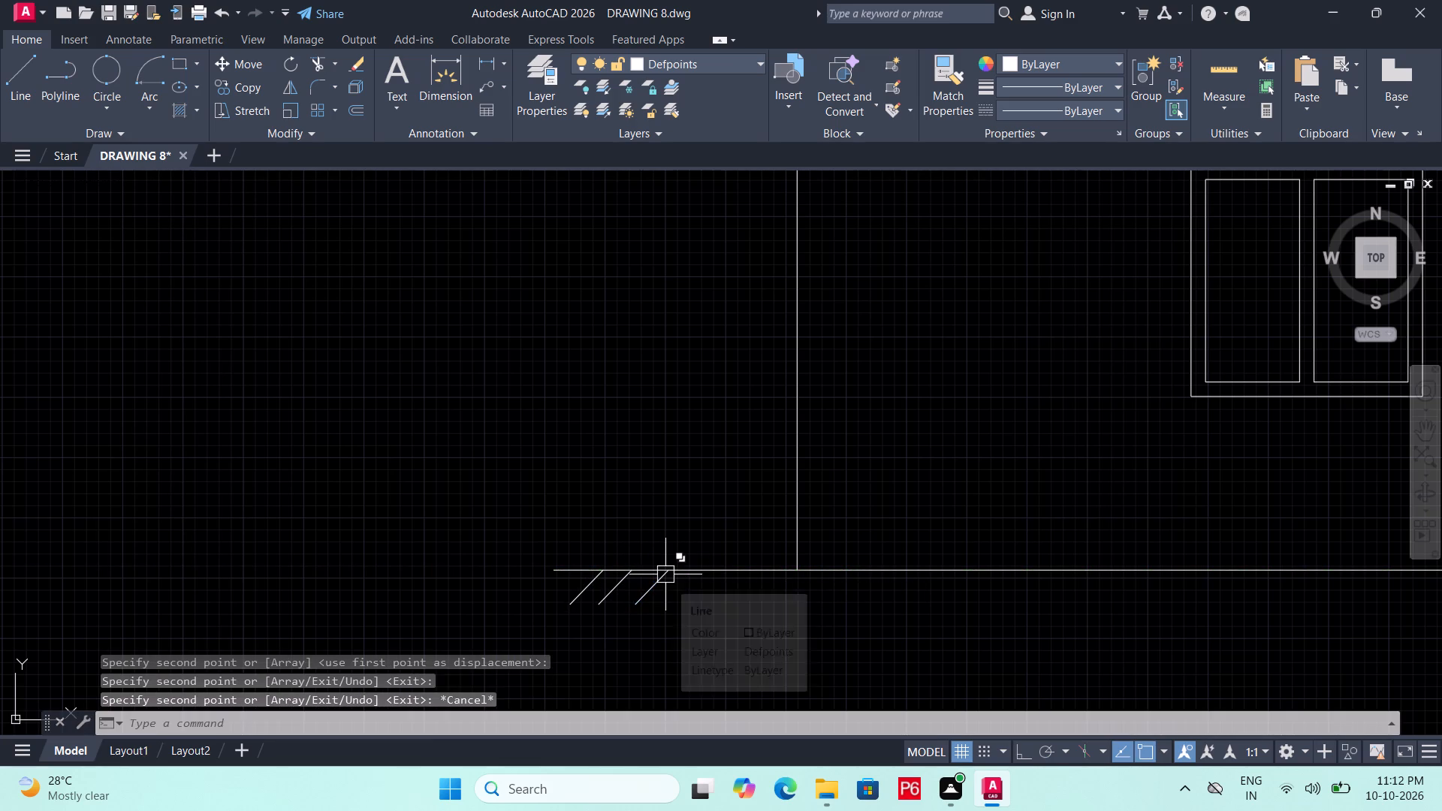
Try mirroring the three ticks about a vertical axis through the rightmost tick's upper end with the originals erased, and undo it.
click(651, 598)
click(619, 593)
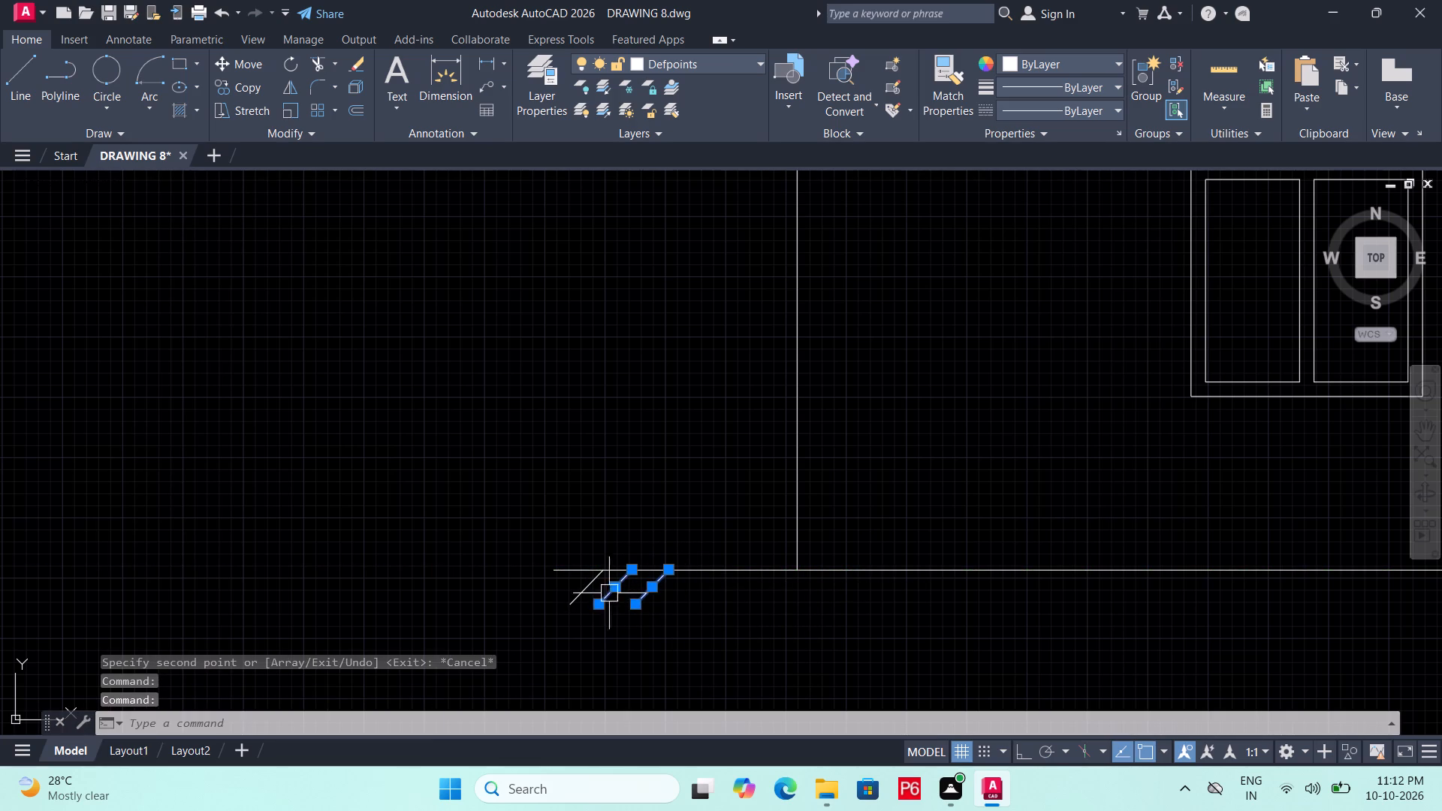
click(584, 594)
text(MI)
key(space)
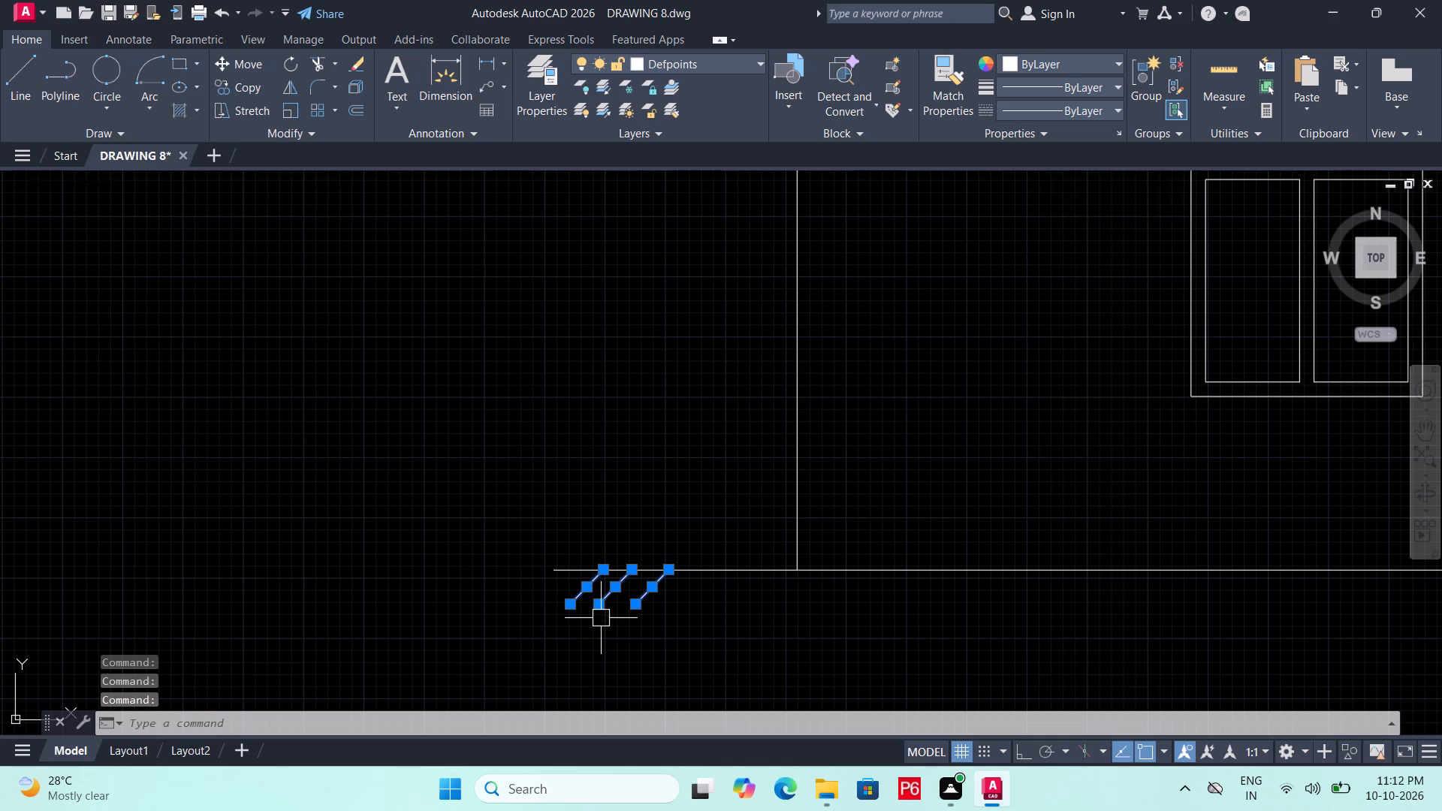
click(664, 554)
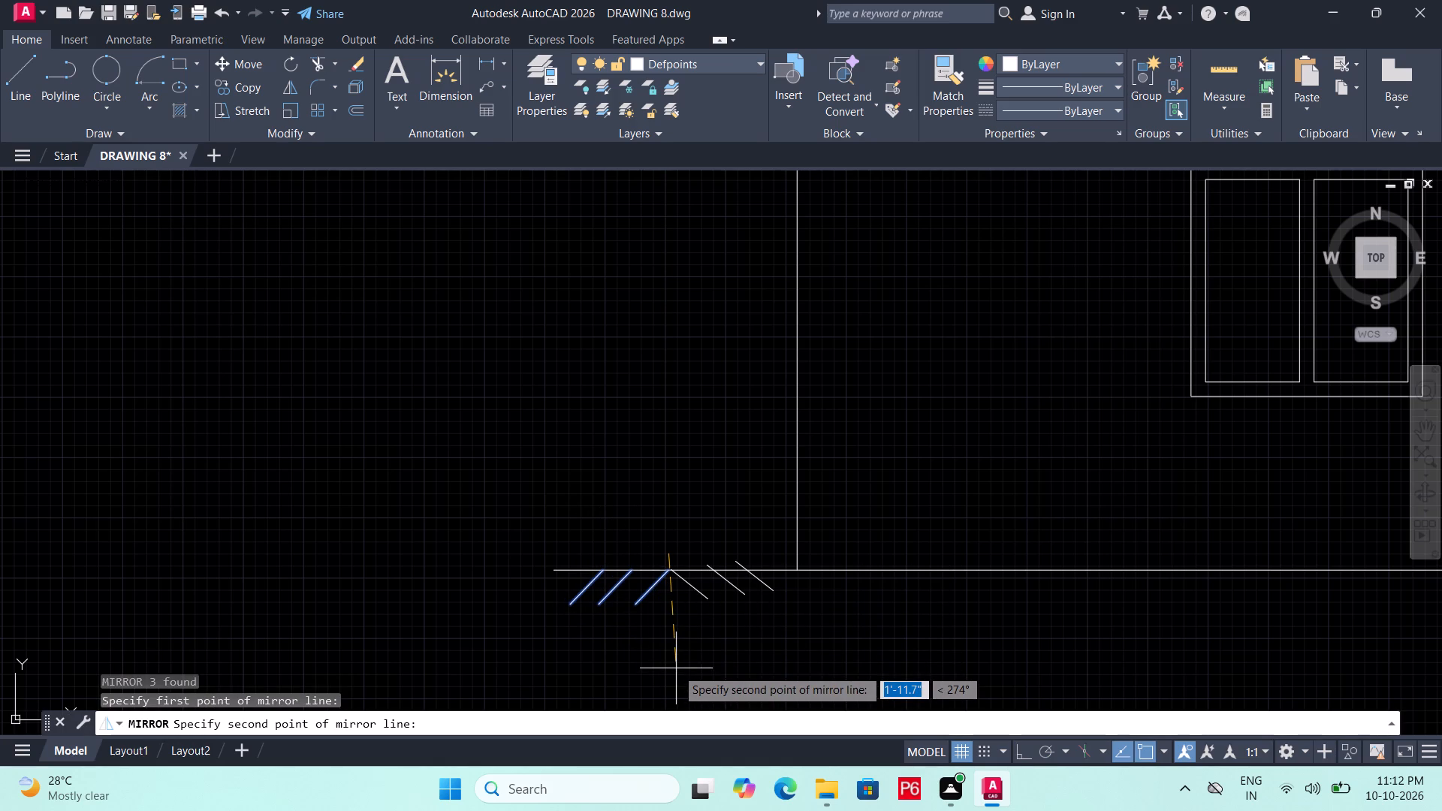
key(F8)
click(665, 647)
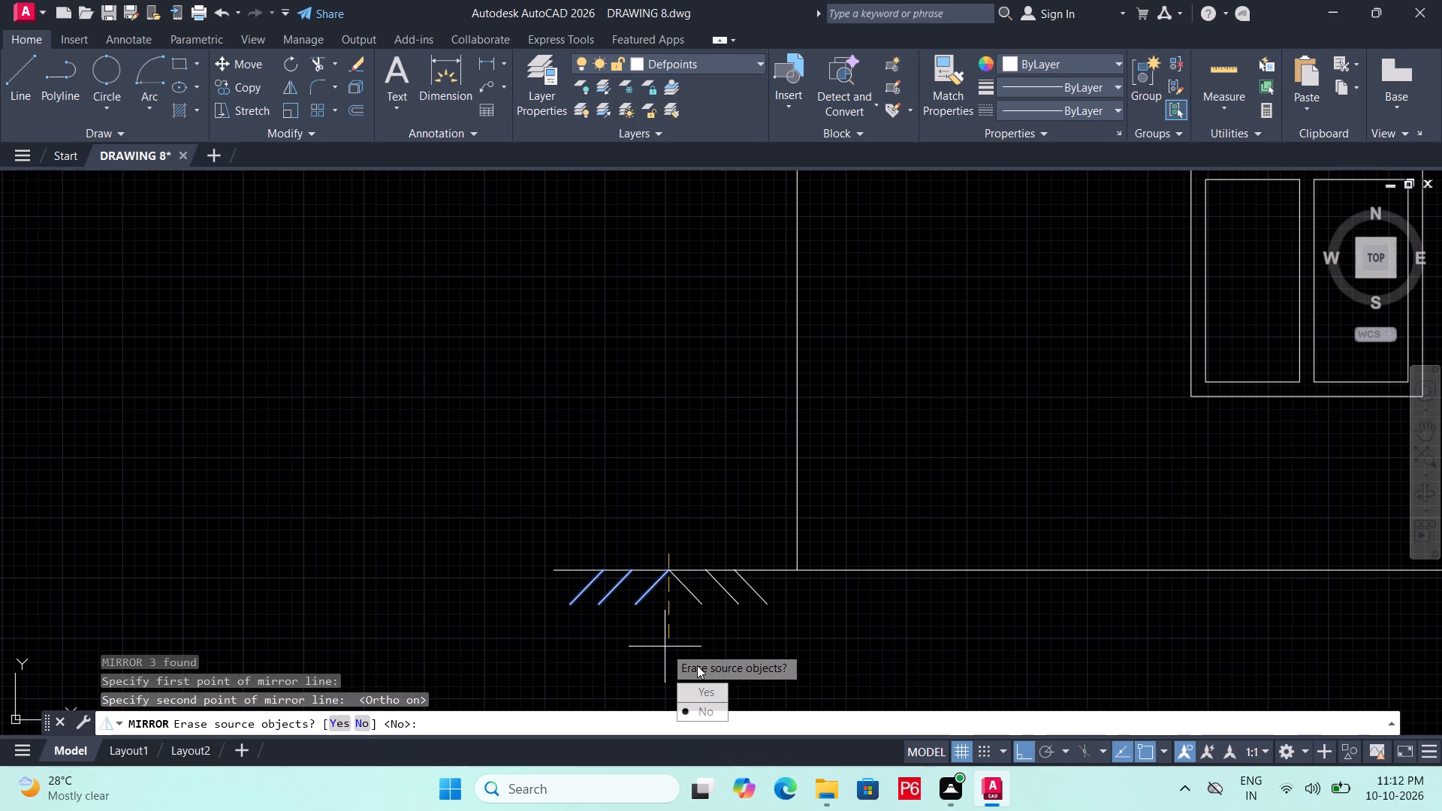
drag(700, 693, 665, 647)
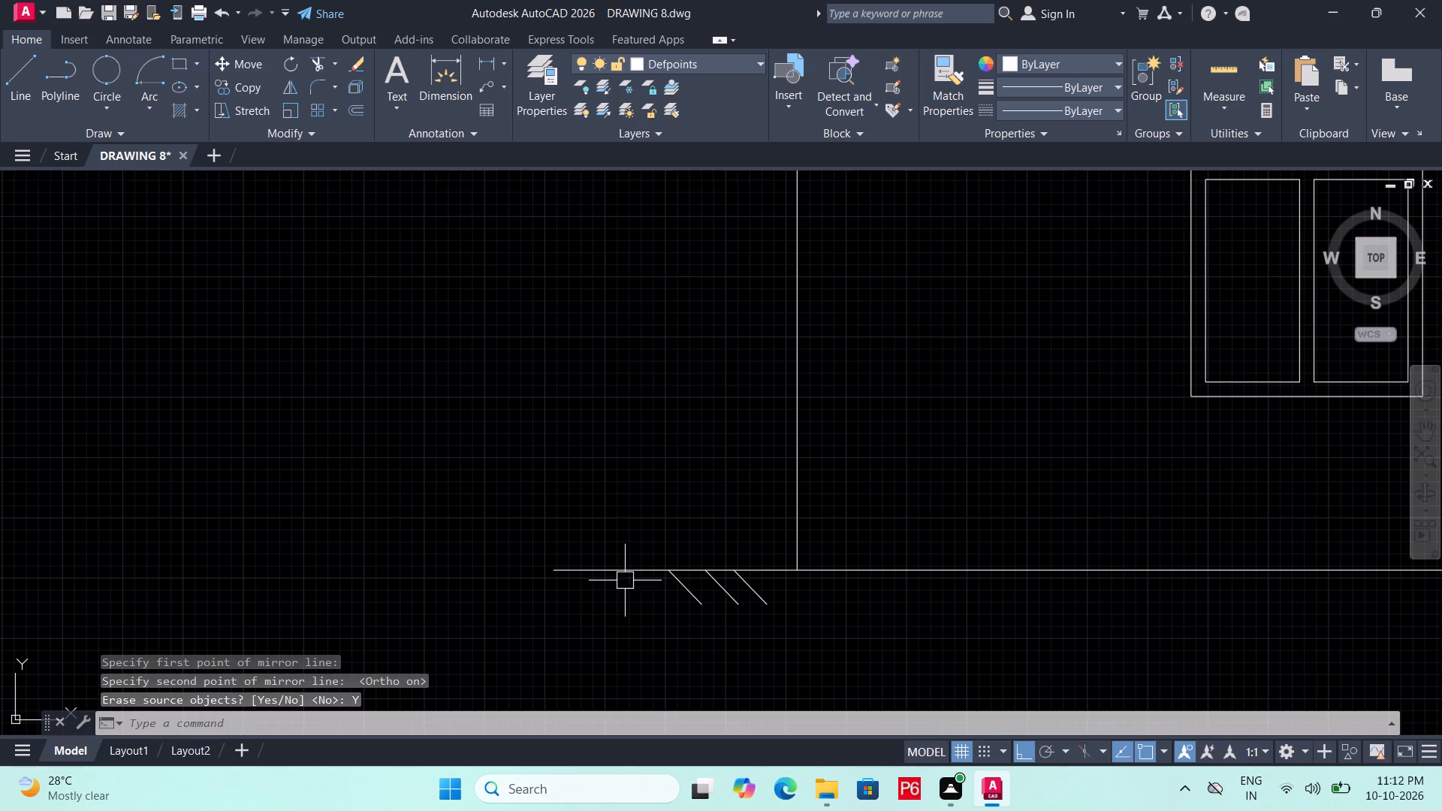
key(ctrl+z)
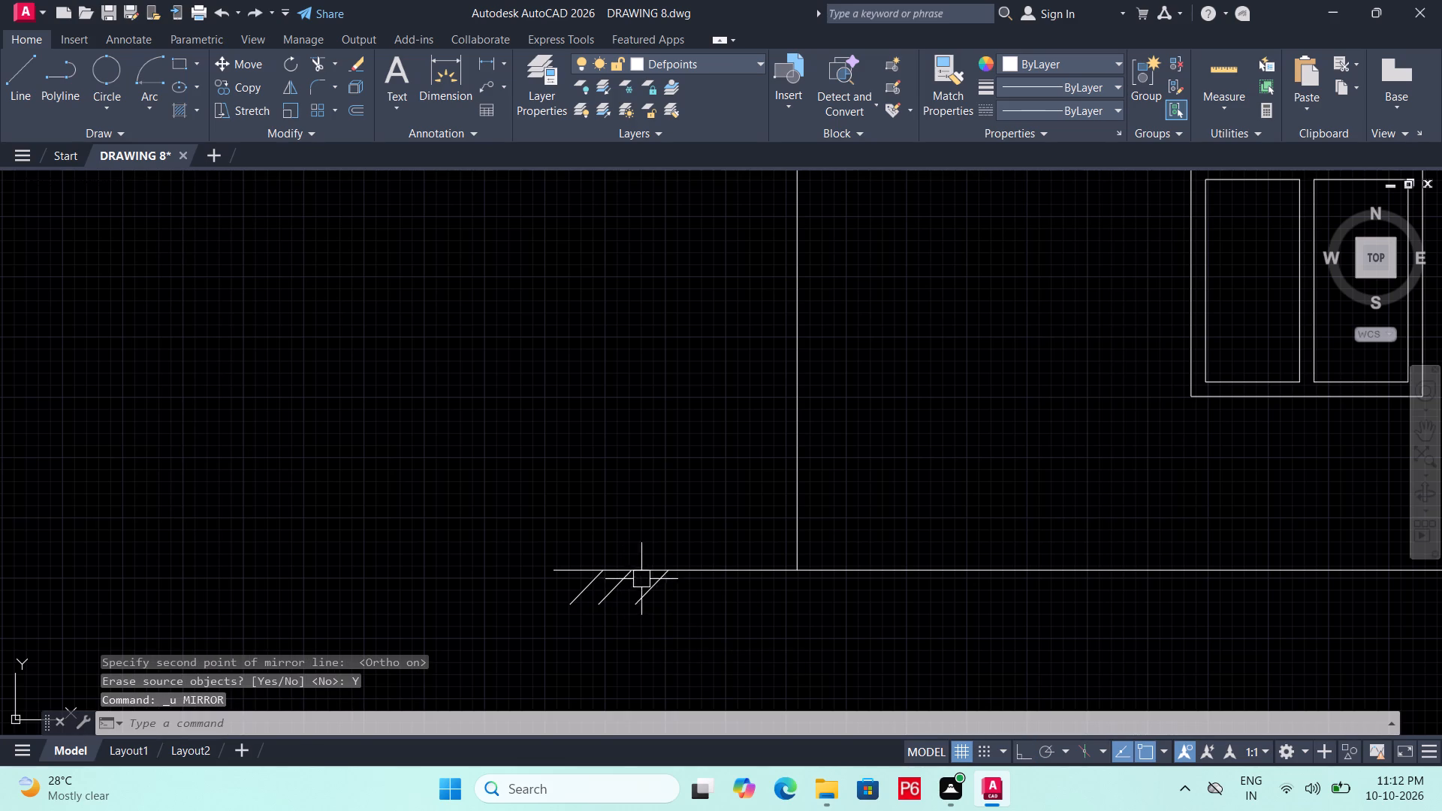
Mirror the three ground ticks about a vertical axis through the rightmost tick's upper end, keeping the originals.
drag(663, 580, 653, 583)
click(619, 584)
click(584, 585)
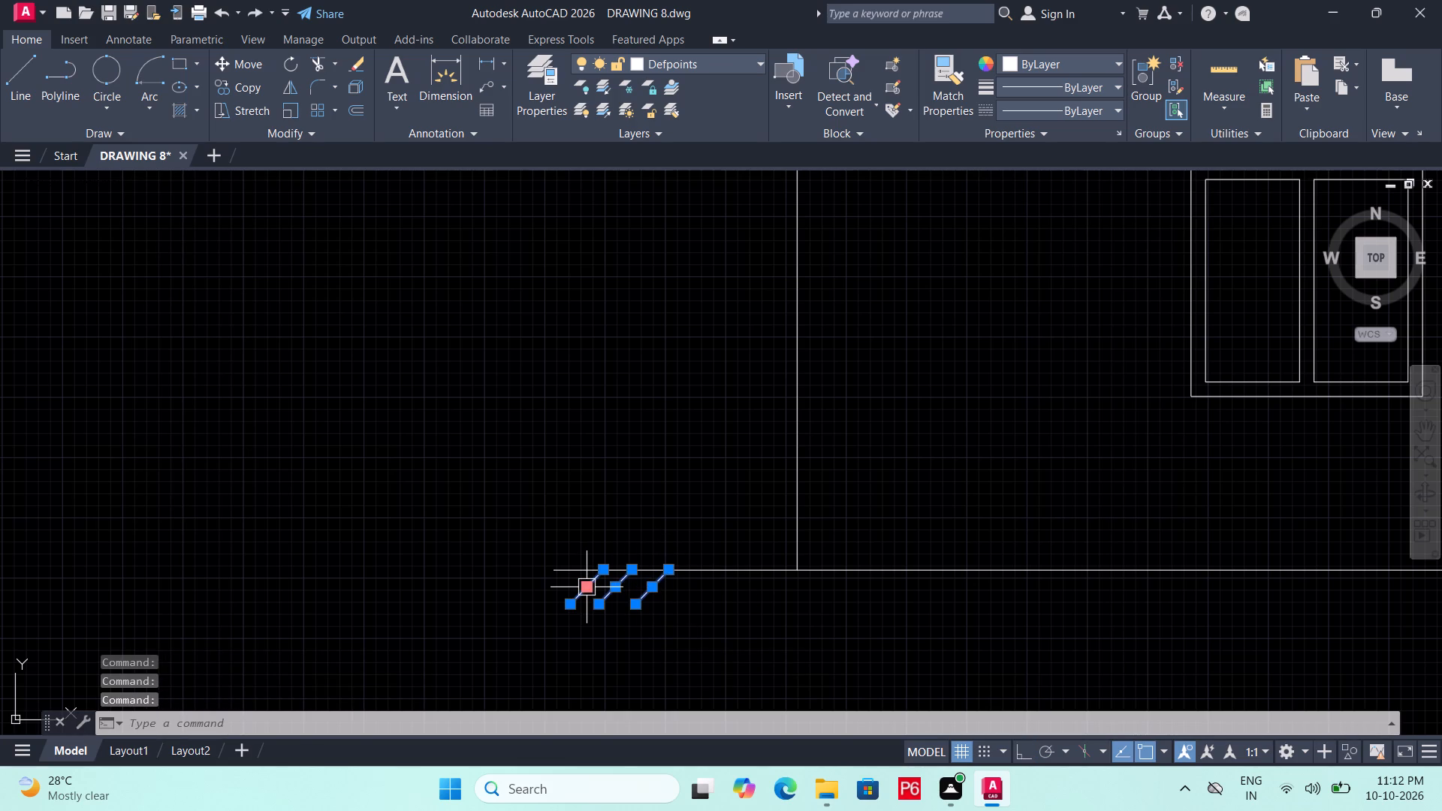
key(c)
key(o)
key(BackSpace)
key(BackSpace)
text(MI)
key(space)
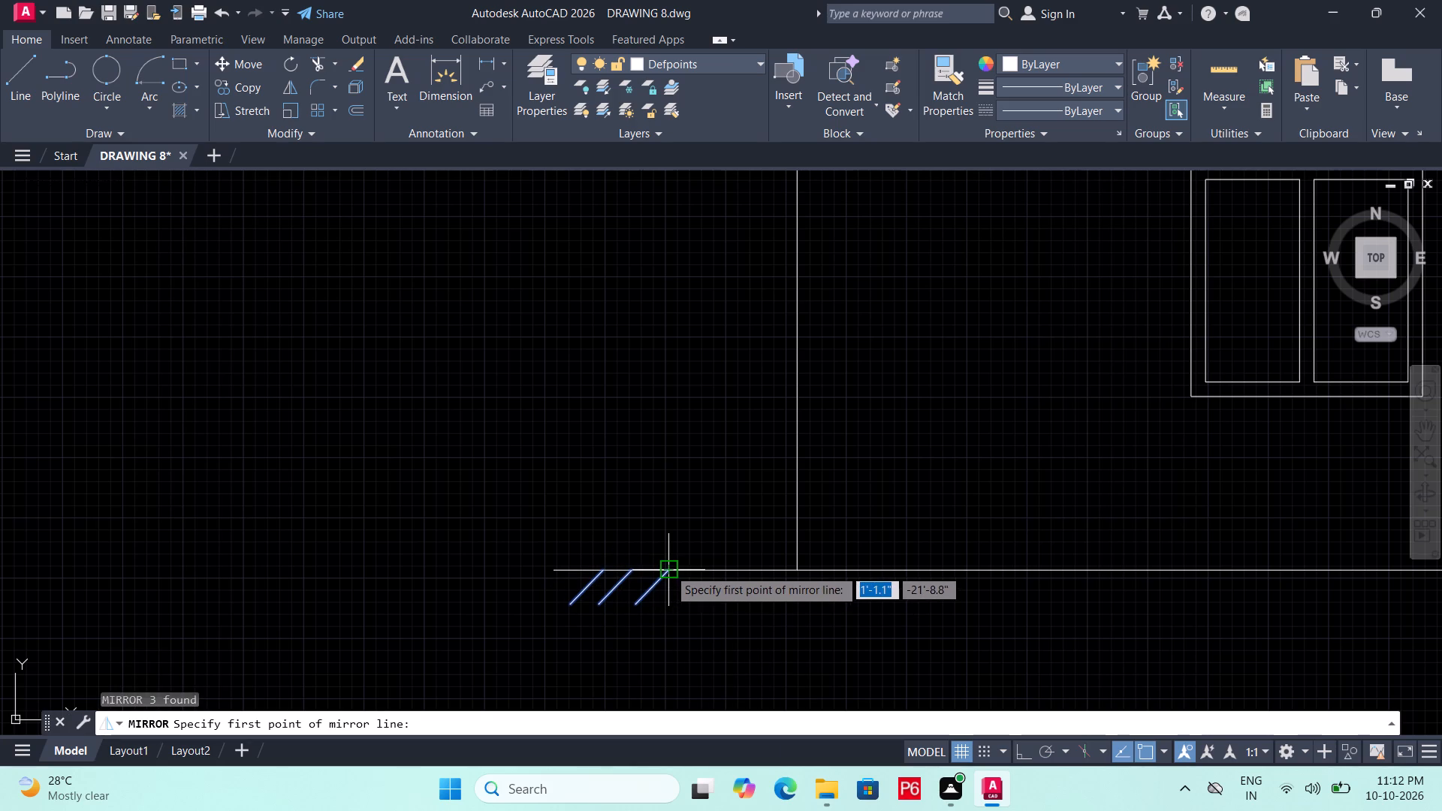
click(666, 544)
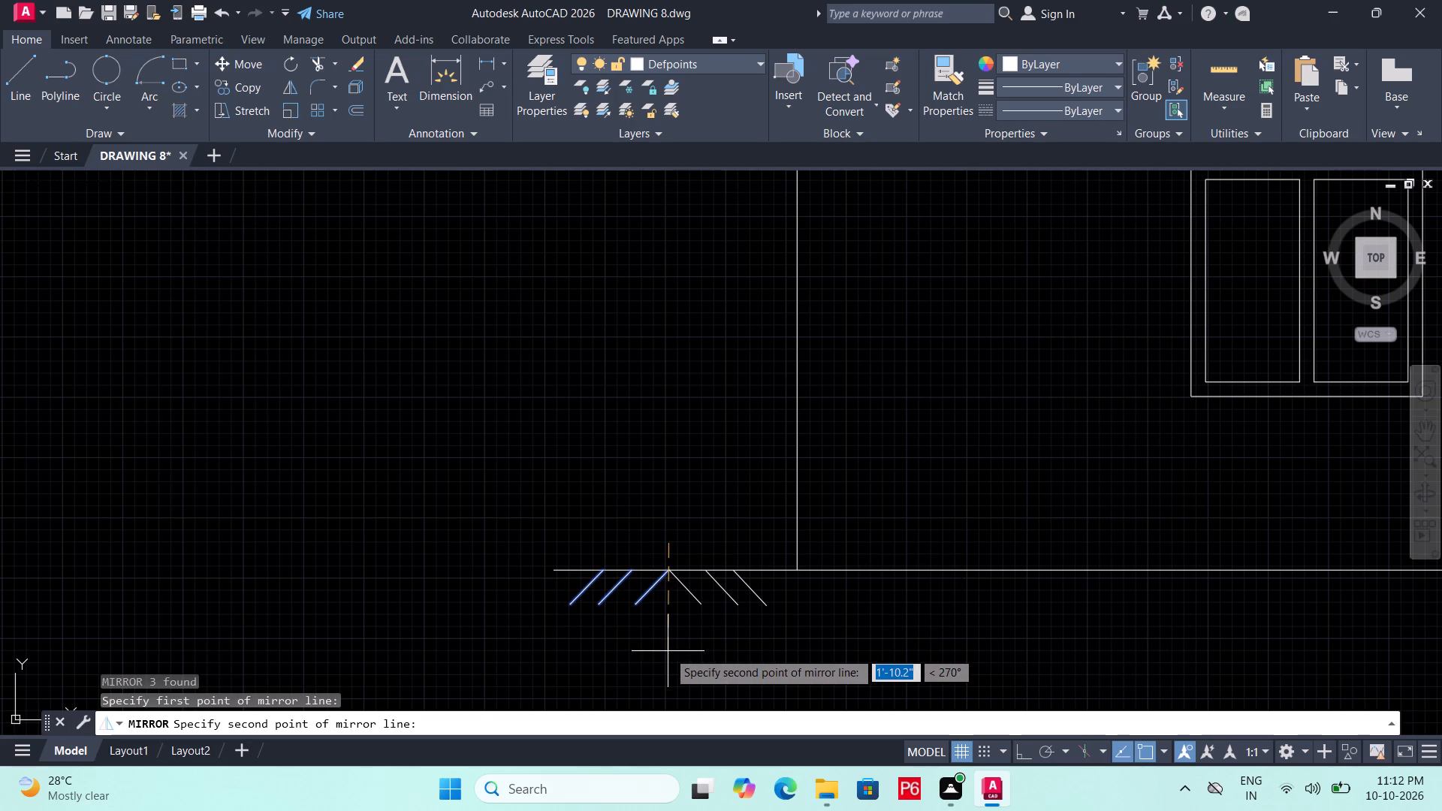
key(F8)
click(669, 648)
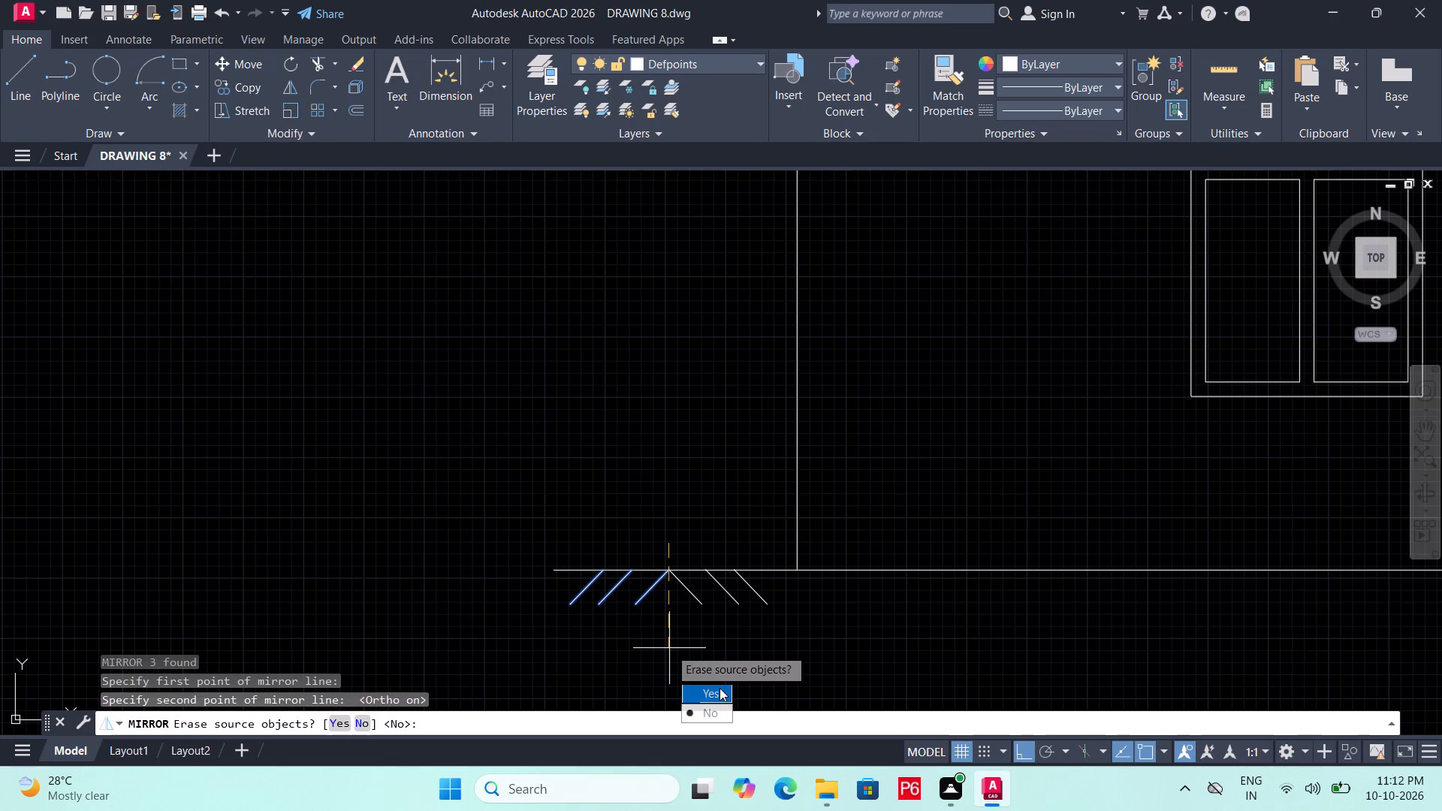
drag(711, 708, 669, 649)
Save the drawing.
scroll(636, 581, down, 1)
key(ctrl+s)
key(ctrl+s)
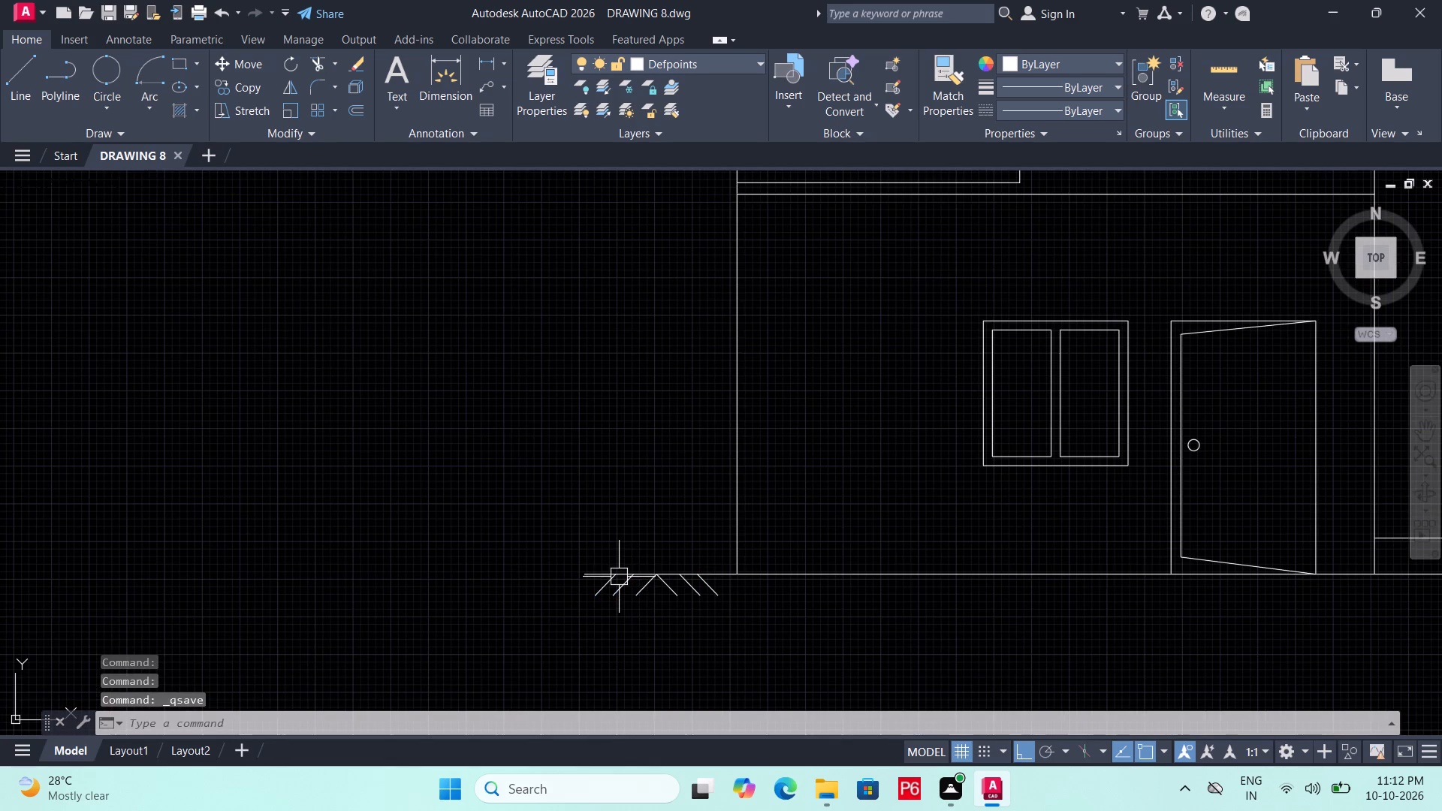
Copy the six ground ticks horizontally about 32'-5" to the right, below the ground line just past the tall block.
scroll(700, 586, up, 2)
click(697, 590)
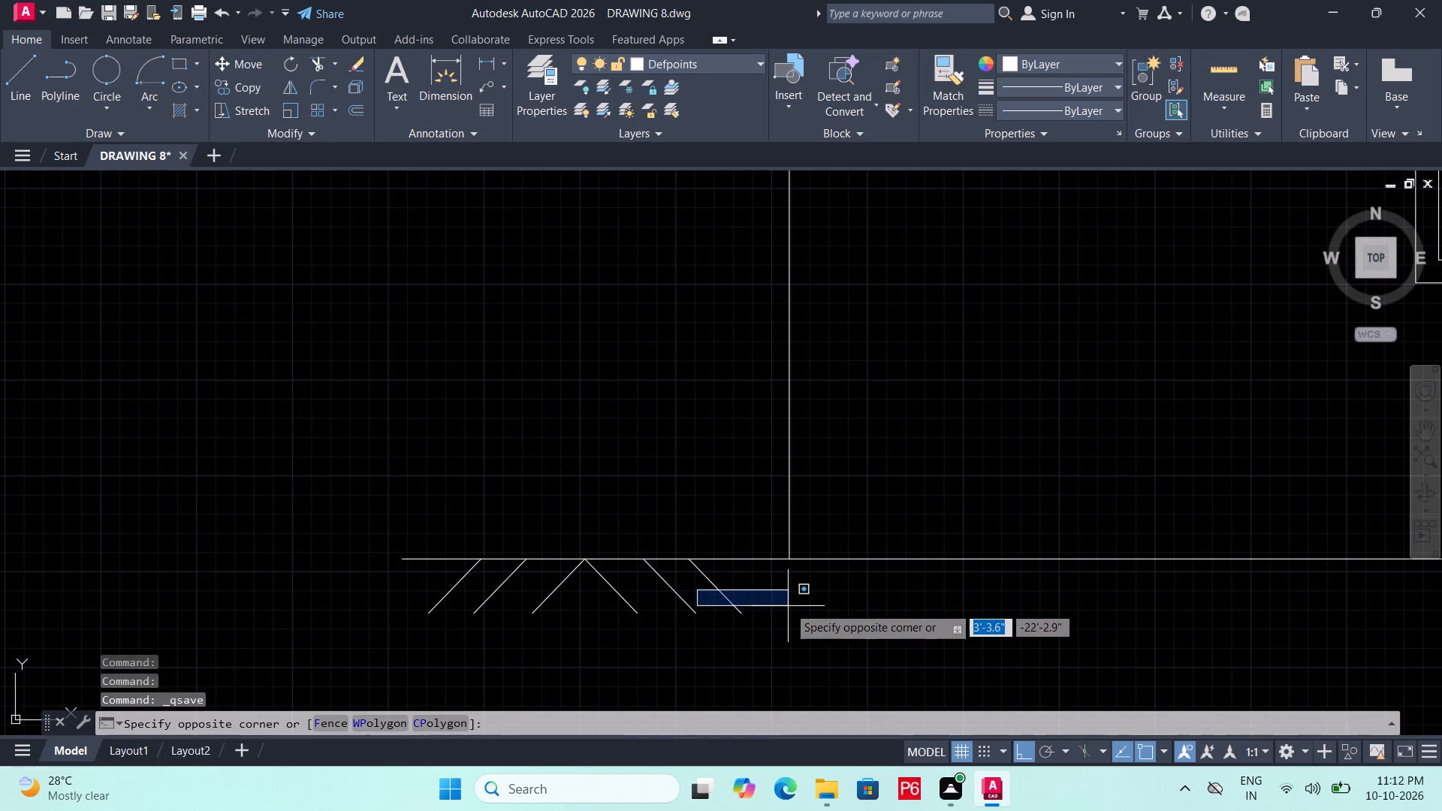
click(788, 611)
drag(808, 601, 793, 604)
click(367, 620)
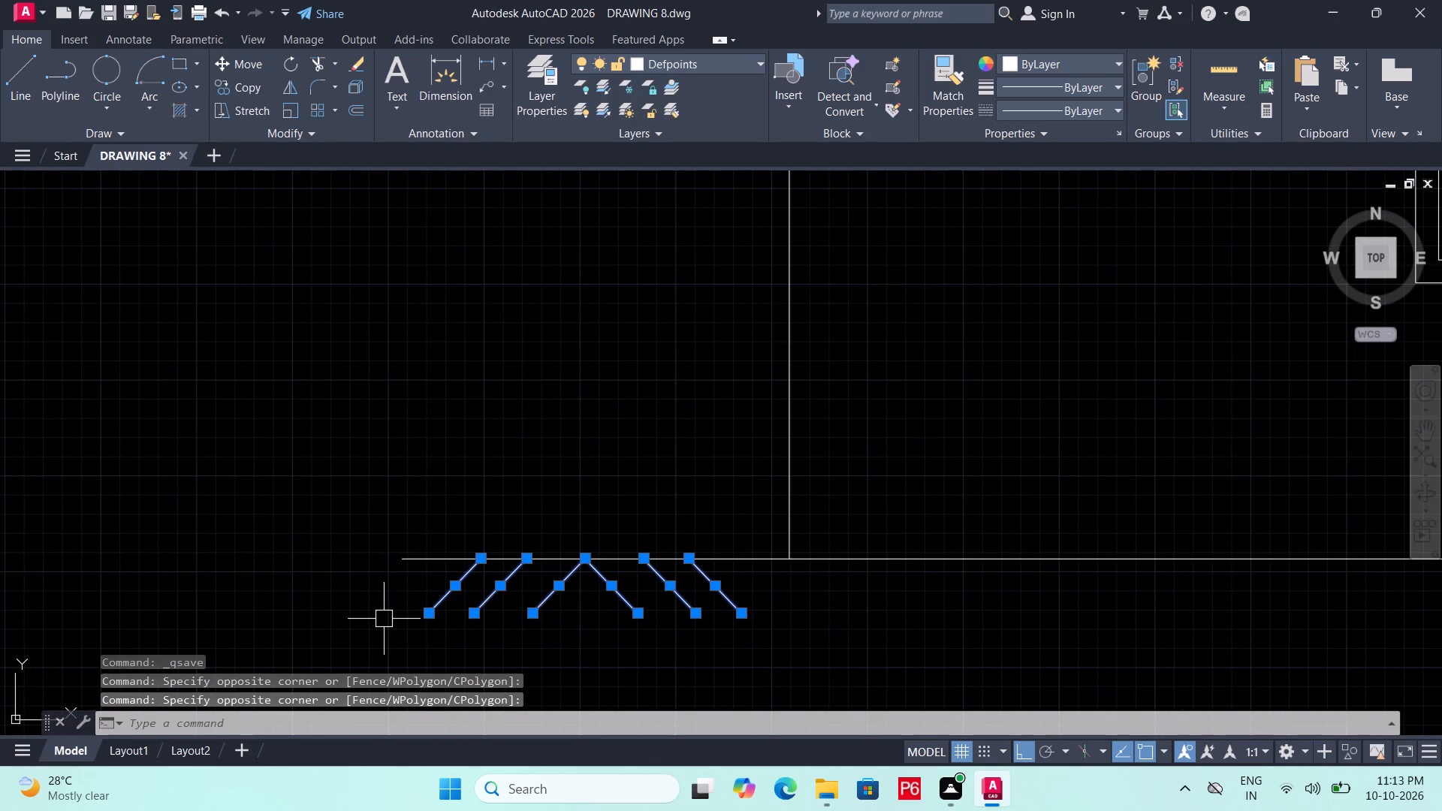
text(CO)
key(space)
drag(581, 564, 613, 557)
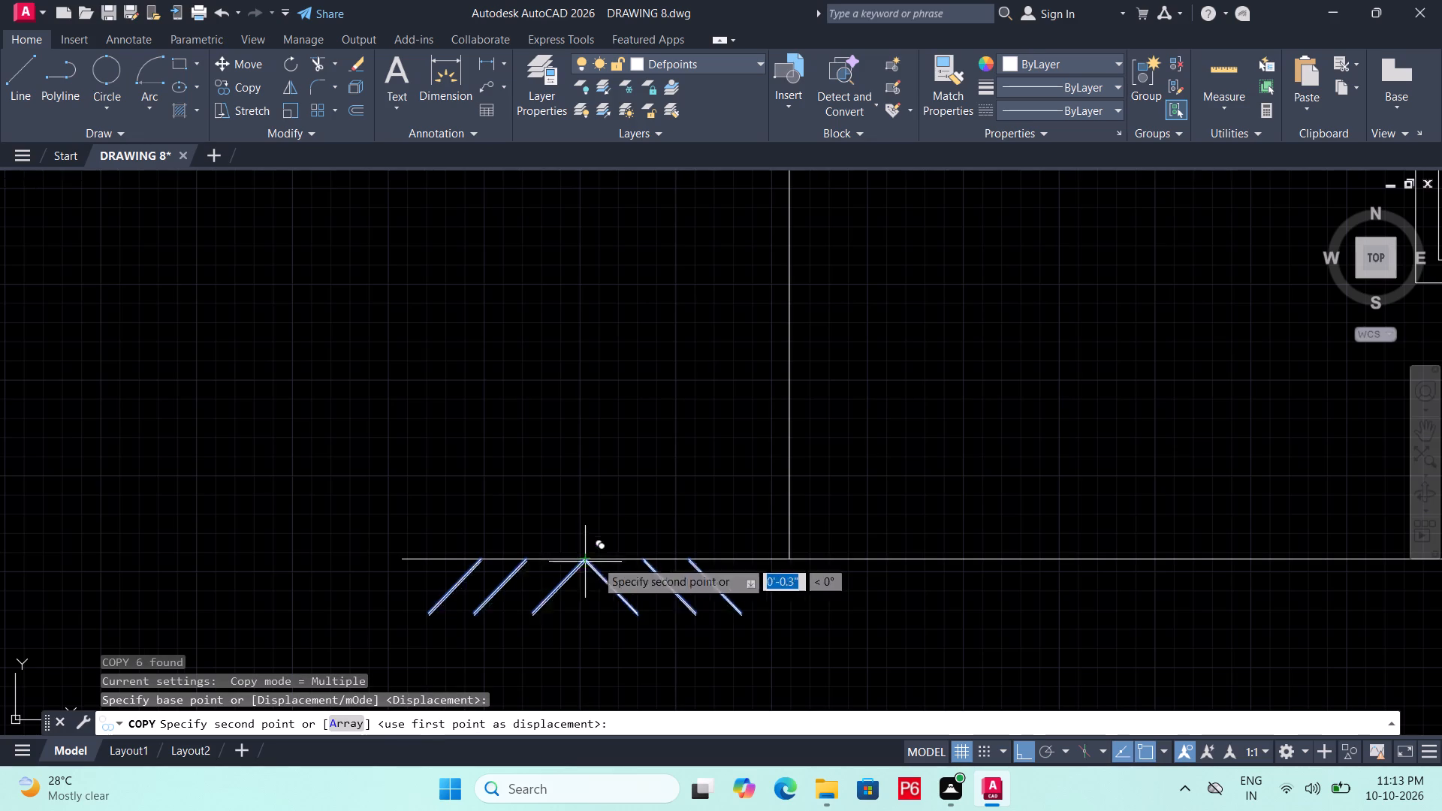
drag(613, 557, 602, 559)
middle_drag(1187, 489, 252, 526)
scroll(487, 481, down, 3)
scroll(1061, 492, up, 1)
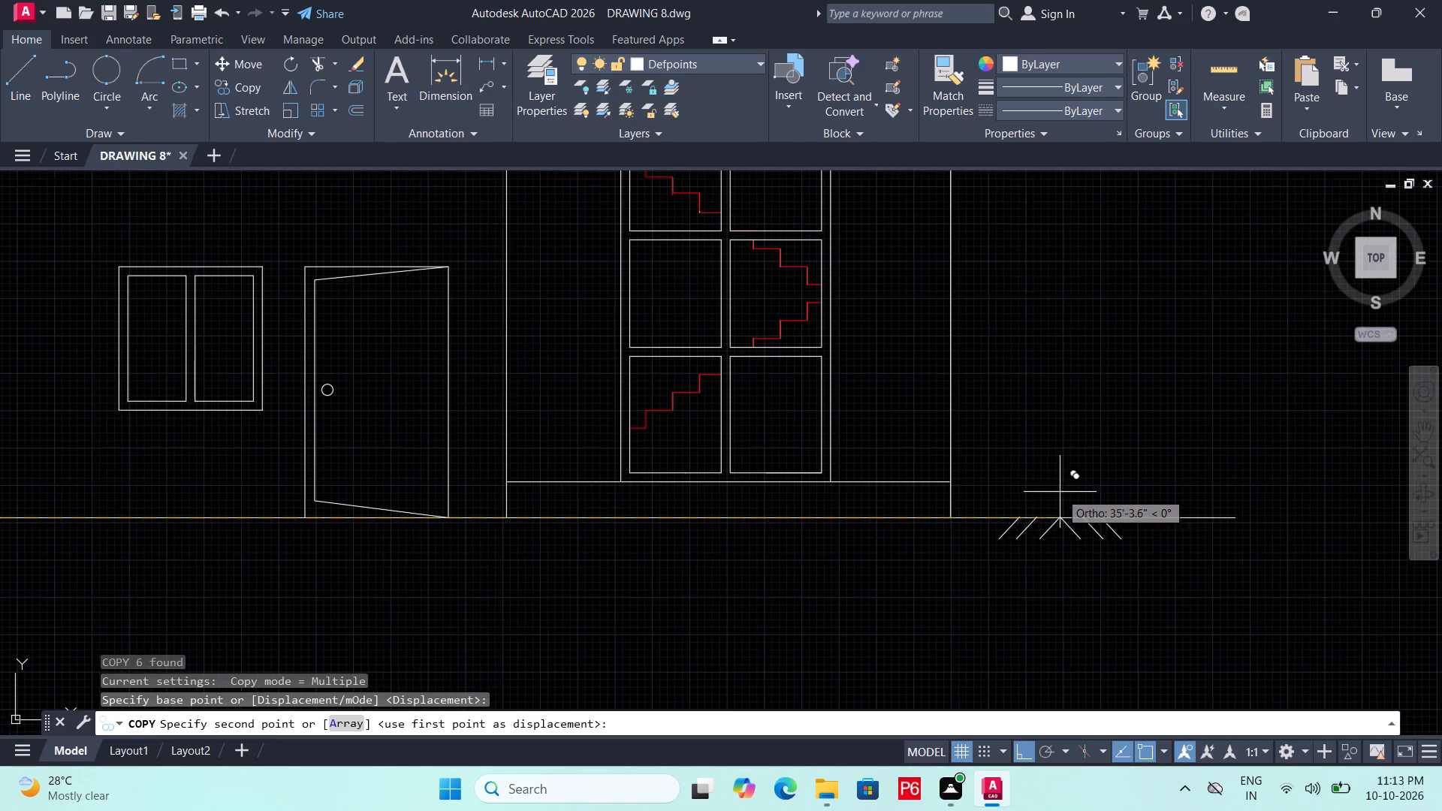
scroll(971, 529, up, 2)
click(1006, 529)
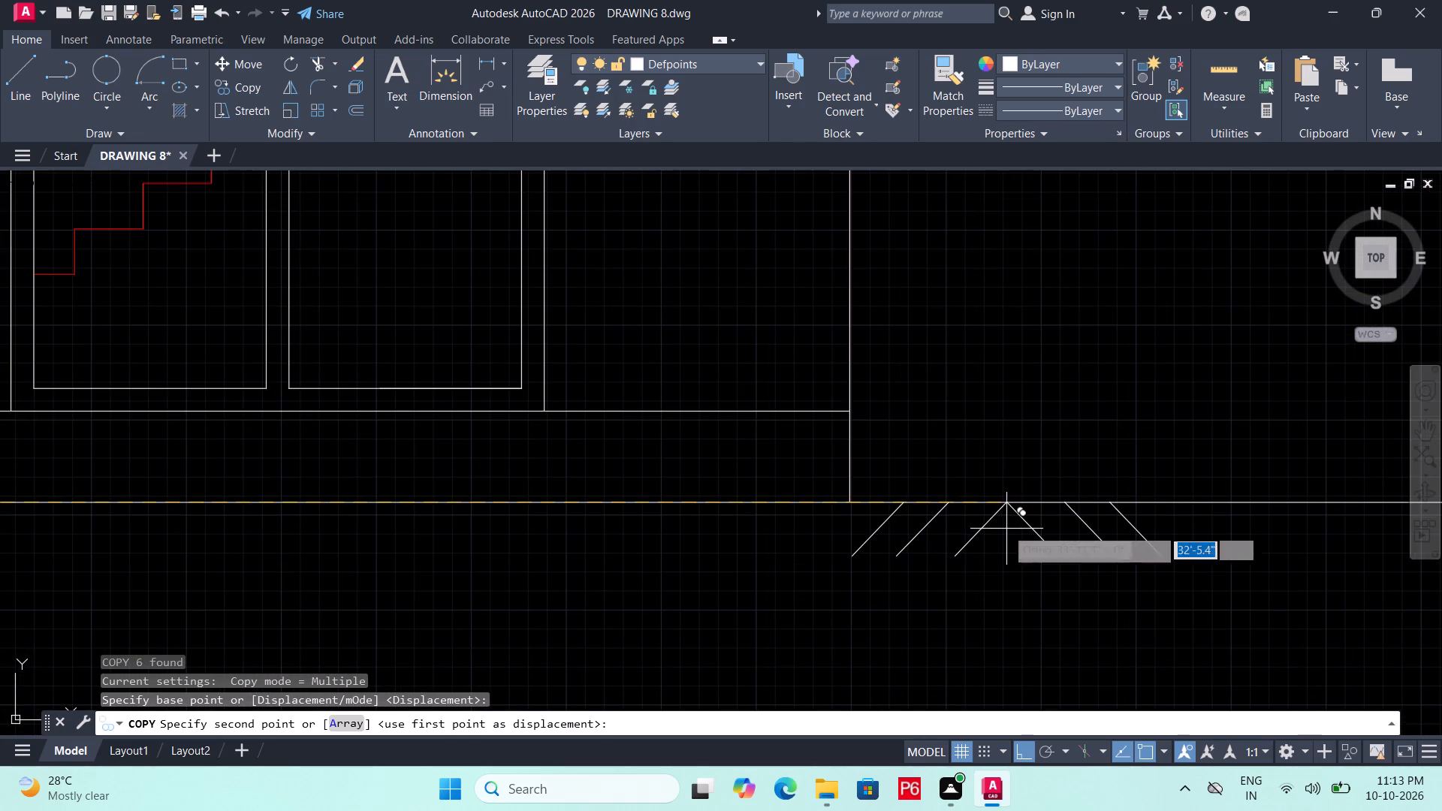
Save the drawing.
scroll(988, 529, down, 2)
key(ctrl+s)
key(ctrl+s)
Draw a short vertical cutting line across the ground line, to the right of the copied ticks.
scroll(1147, 526, up, 1)
middle_drag(1147, 526, 1014, 550)
key(Escape)
text(L)
key(space)
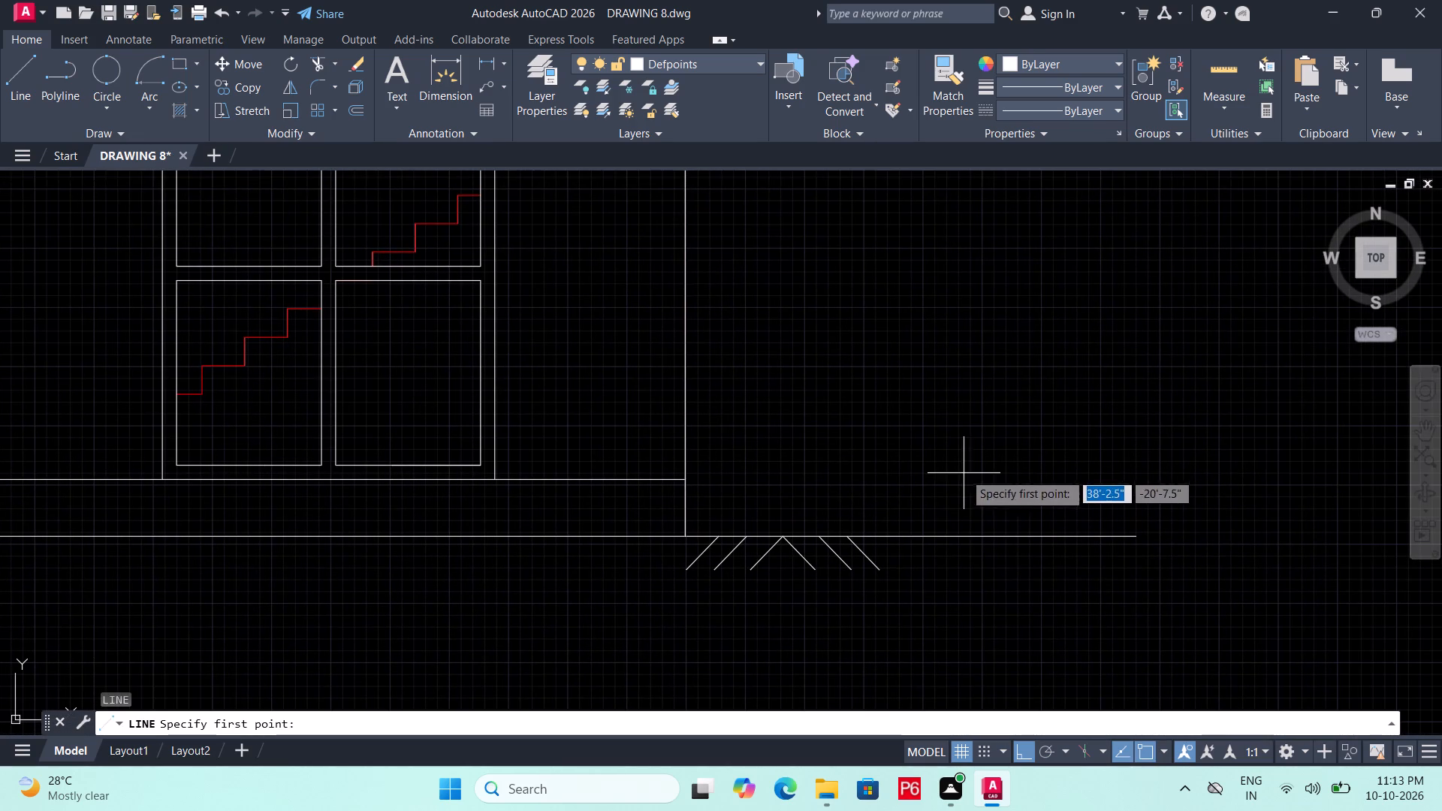
click(964, 472)
click(970, 577)
key(Escape)
Trim off the ground line beyond the vertical cutting line and remove both remaining pieces of the cutting line.
text(TR)
key(space)
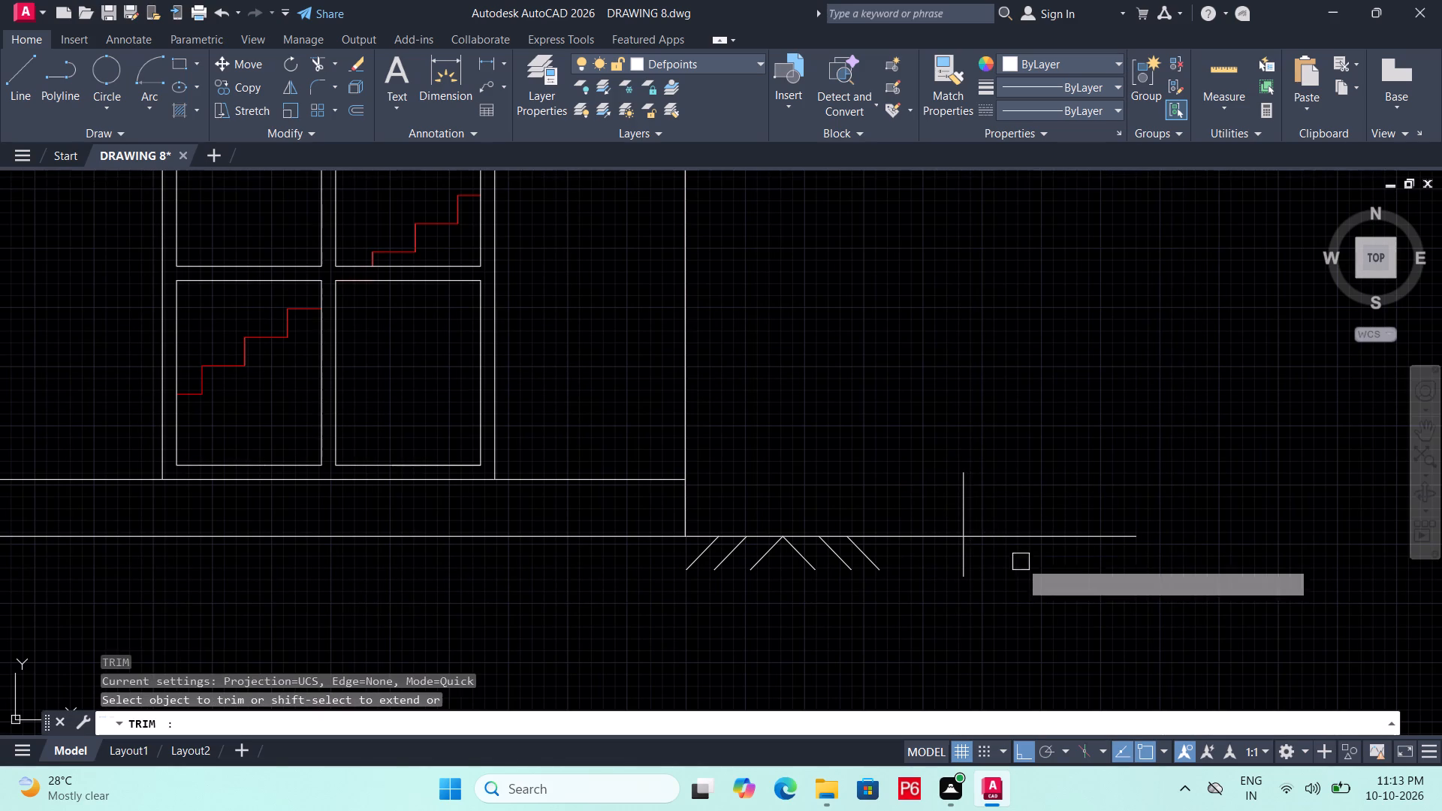
key(space)
click(1030, 544)
click(965, 499)
click(970, 570)
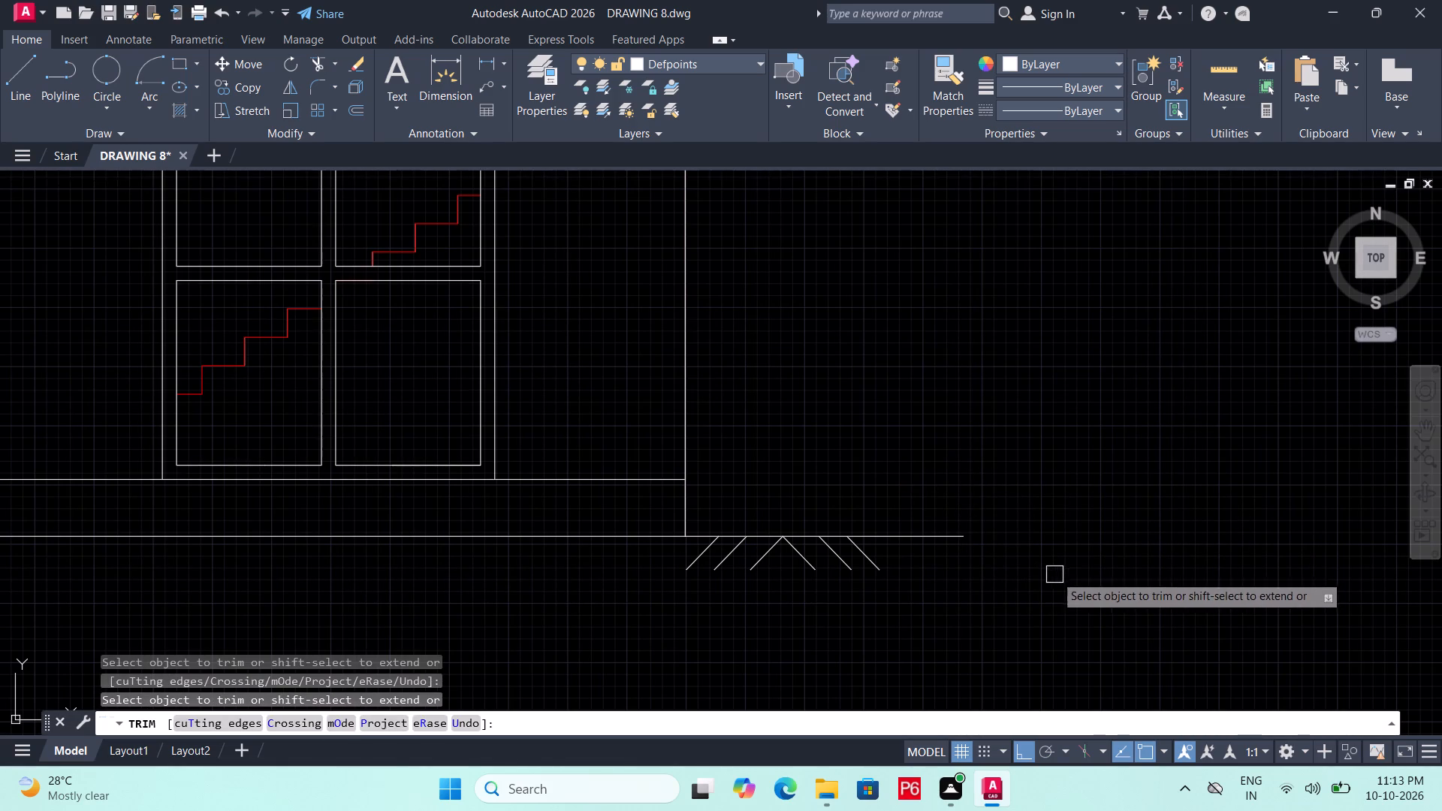
Save the drawing.
key(ctrl+s)
key(ctrl+s)
key(ctrl+s)
key(ctrl+s)
key(ctrl+s)
key(ctrl+s)
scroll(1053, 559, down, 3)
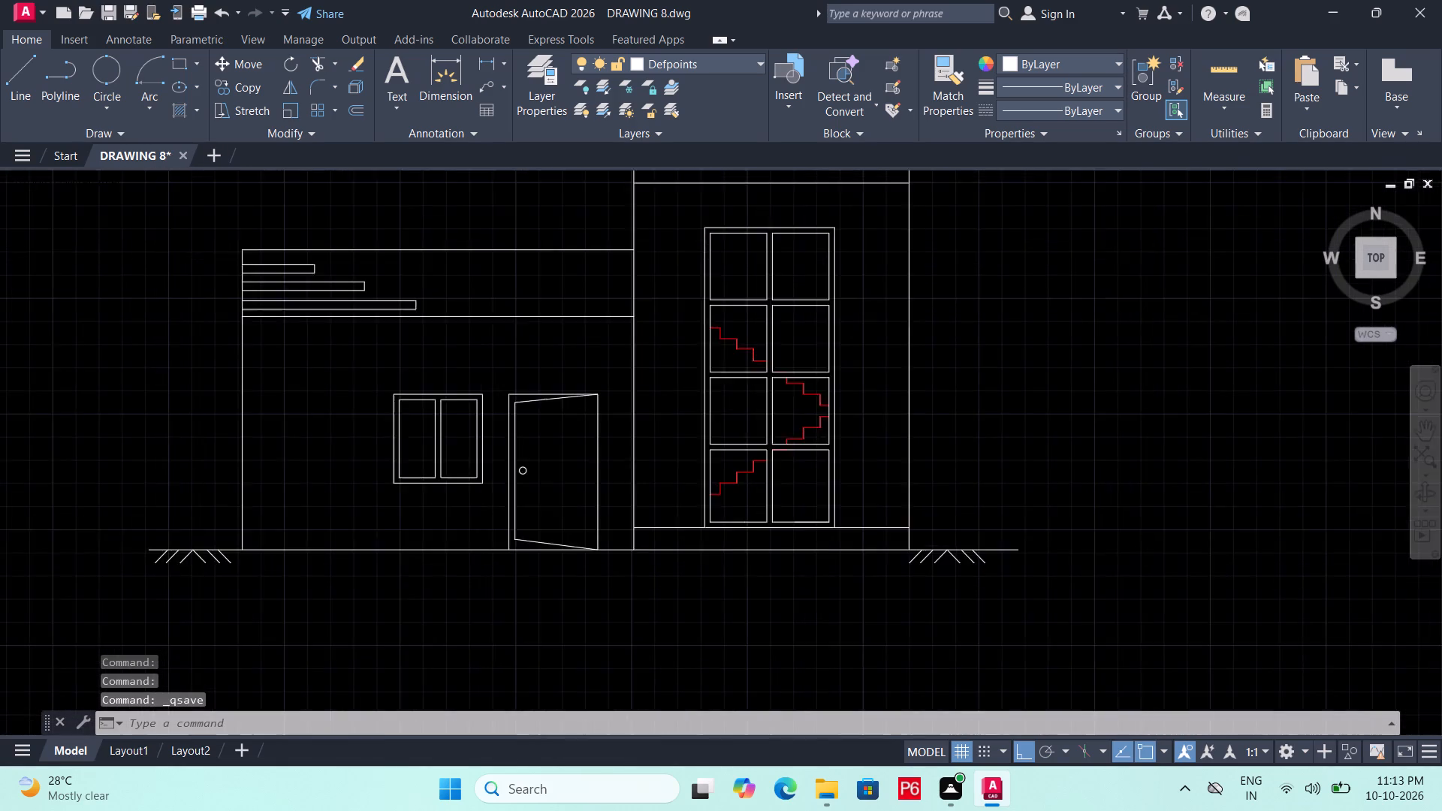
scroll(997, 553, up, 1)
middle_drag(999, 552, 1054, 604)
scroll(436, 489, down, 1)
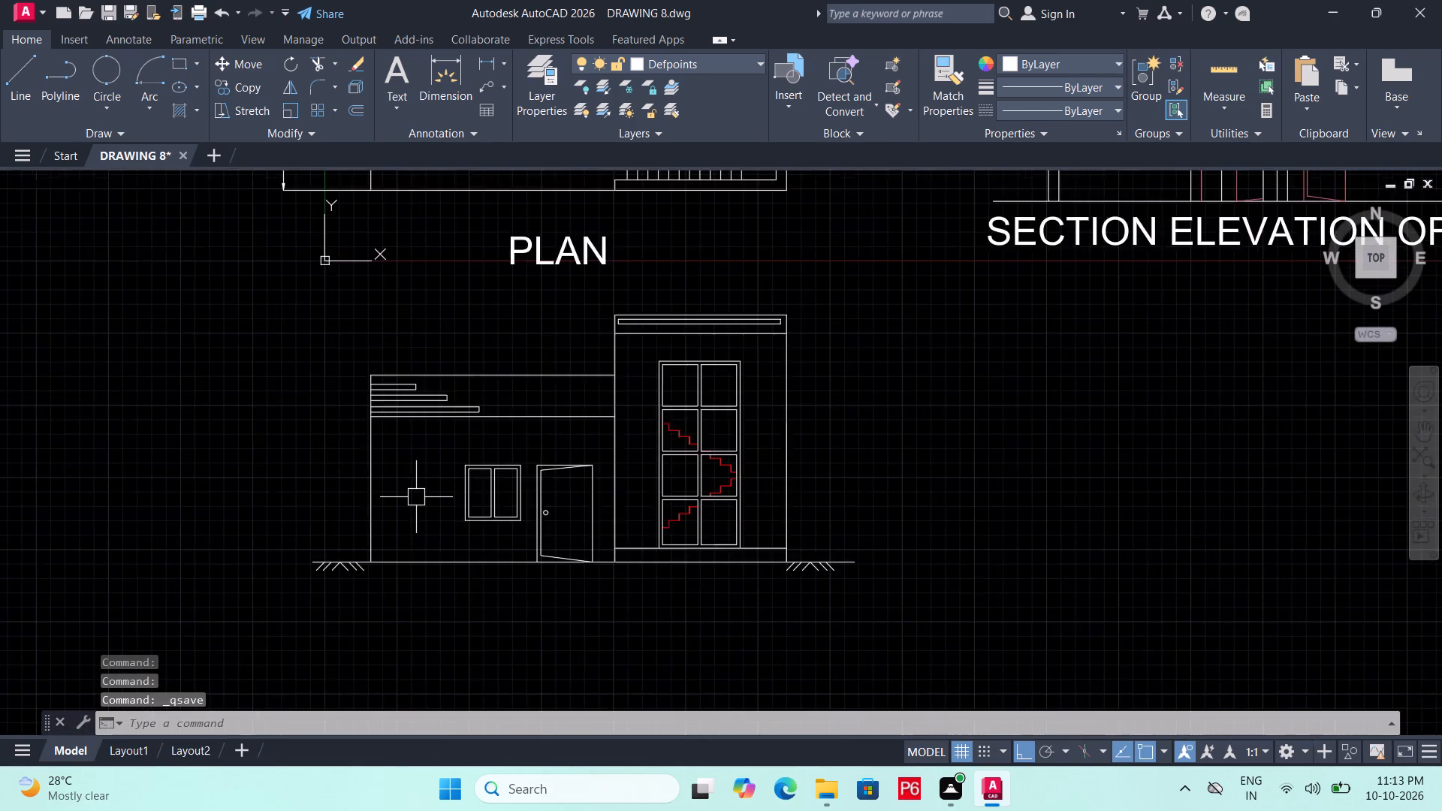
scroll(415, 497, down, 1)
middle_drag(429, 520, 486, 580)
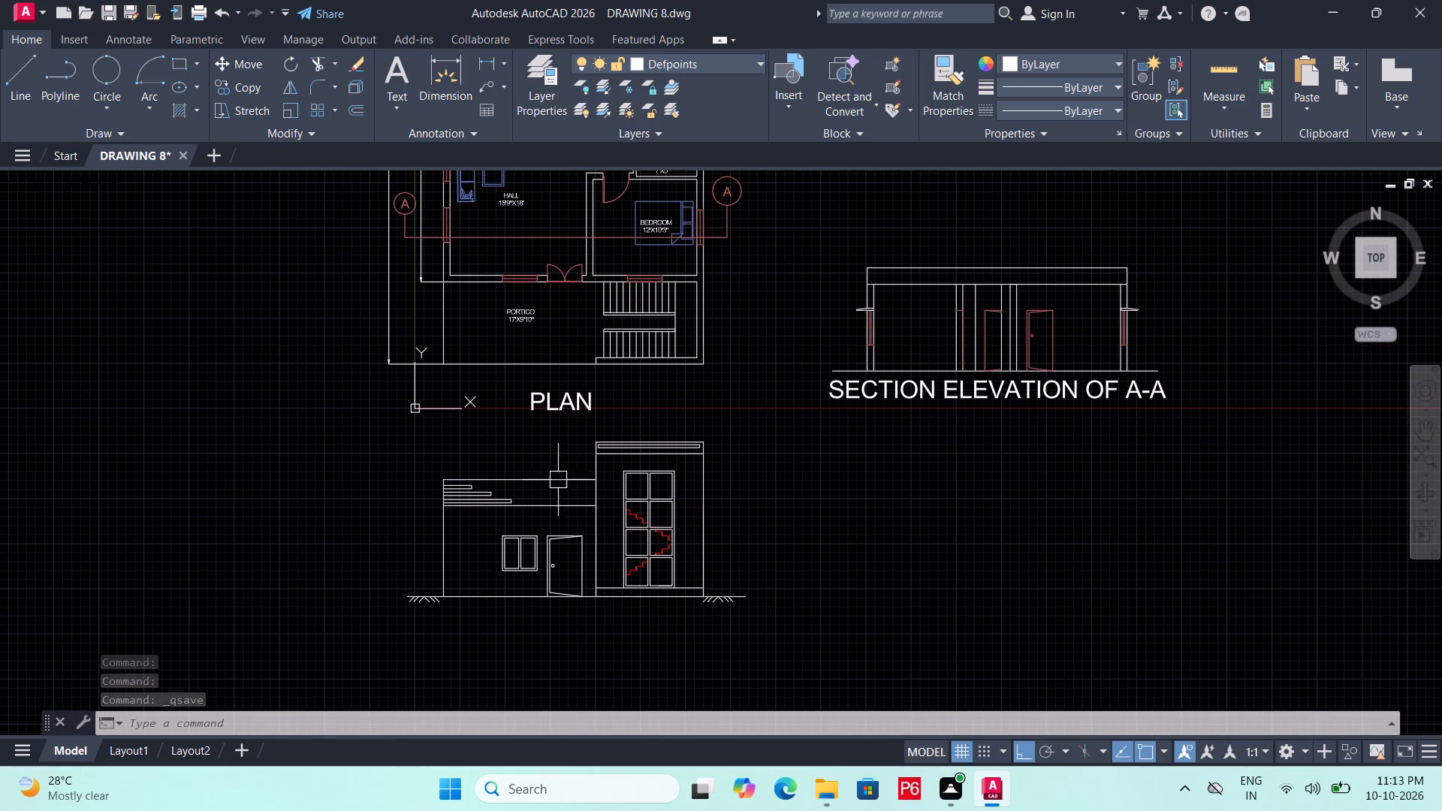
Copy the whole front elevation, including its ground line and ticks, from below the plan to the empty area above the section elevation.
scroll(621, 533, up, 1)
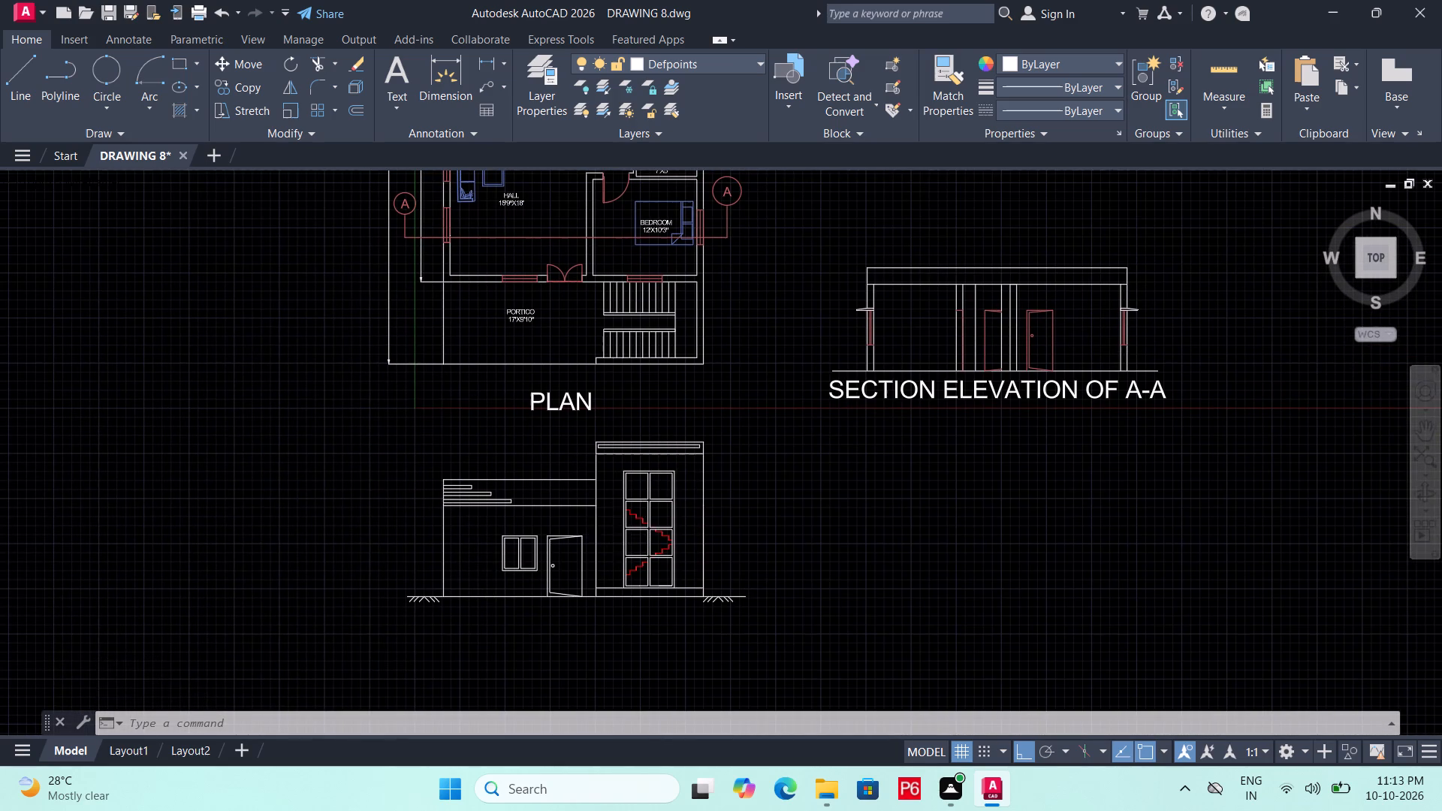
middle_drag(622, 530, 640, 501)
scroll(637, 503, up, 1)
middle_drag(634, 505, 686, 475)
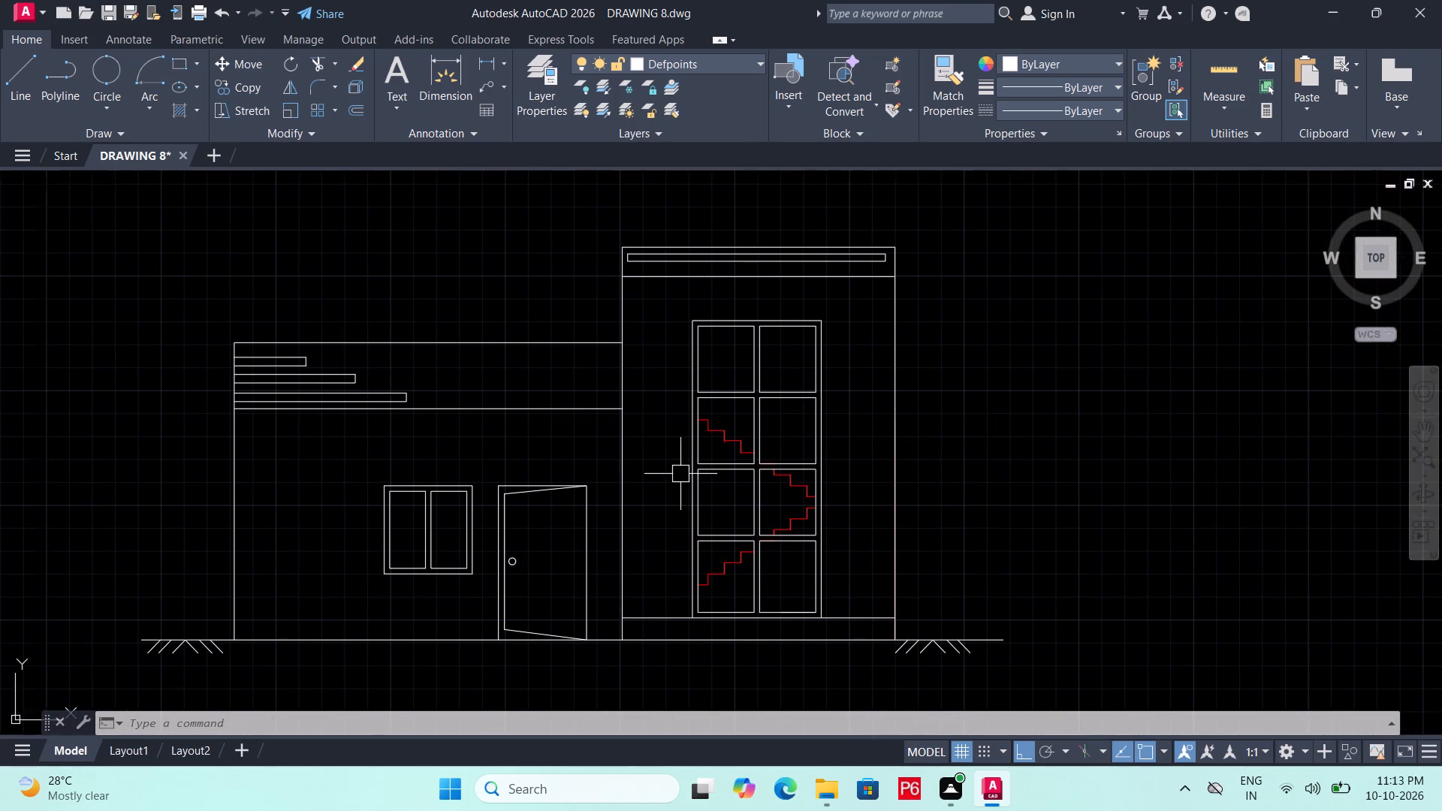
scroll(679, 473, down, 1)
click(344, 302)
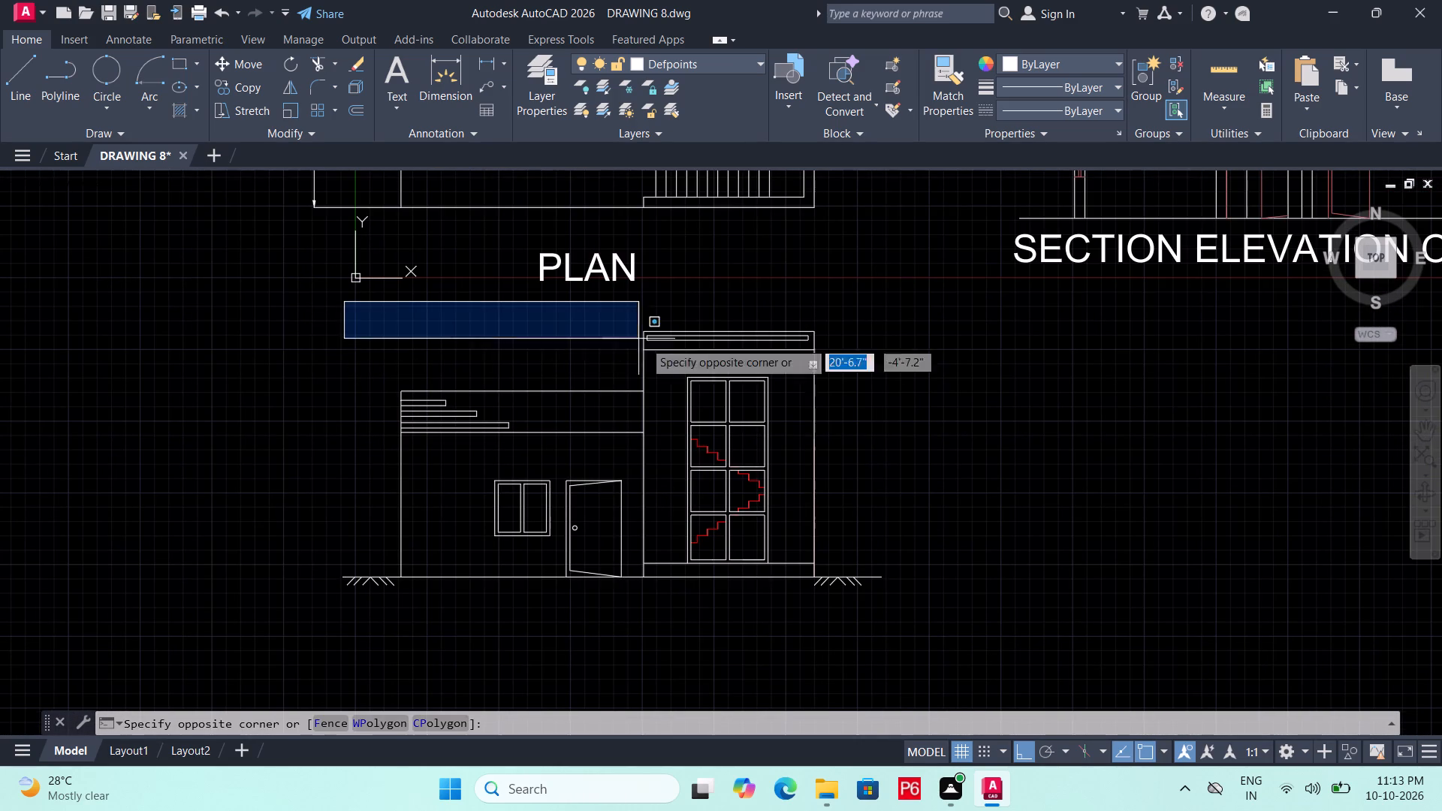
click(897, 623)
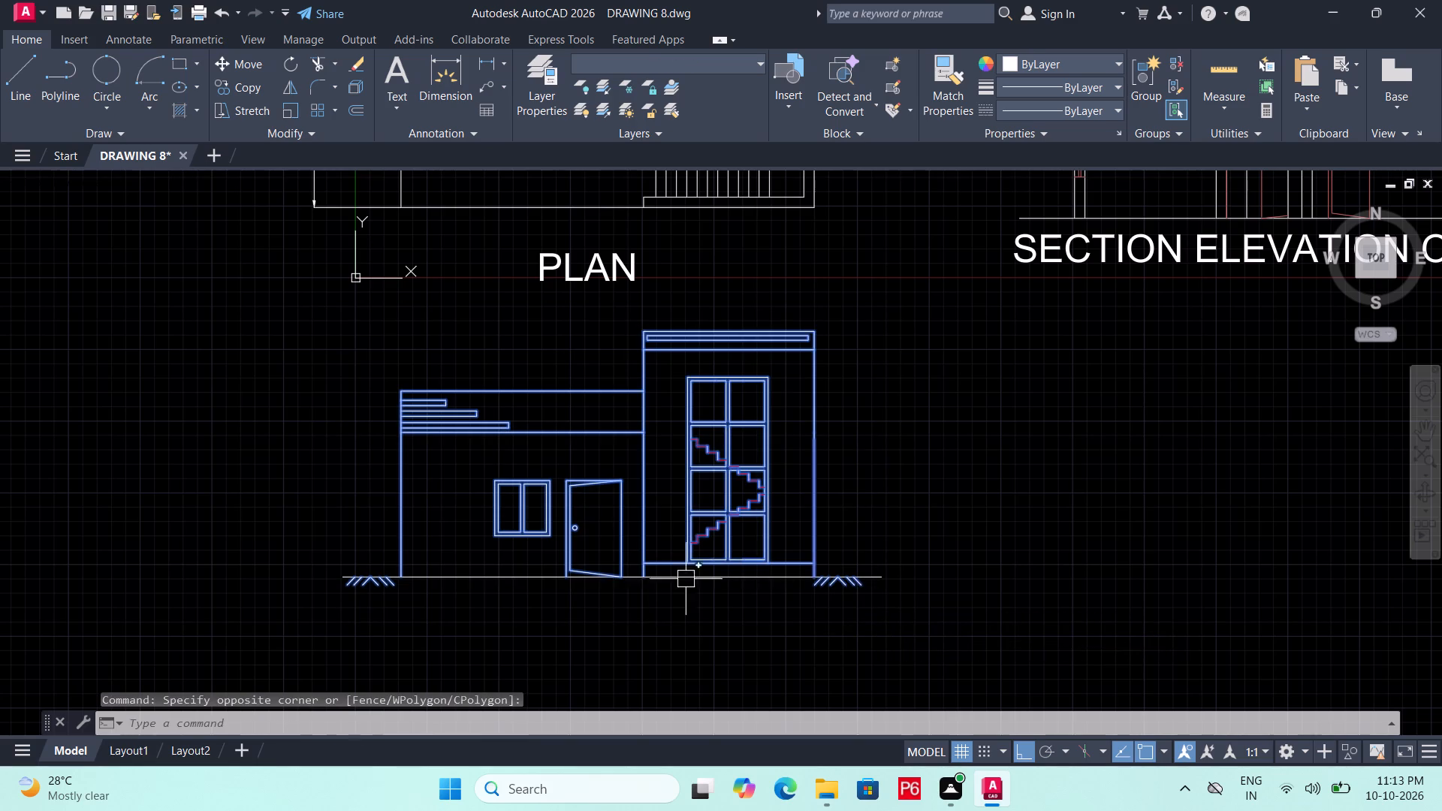
click(304, 532)
click(959, 630)
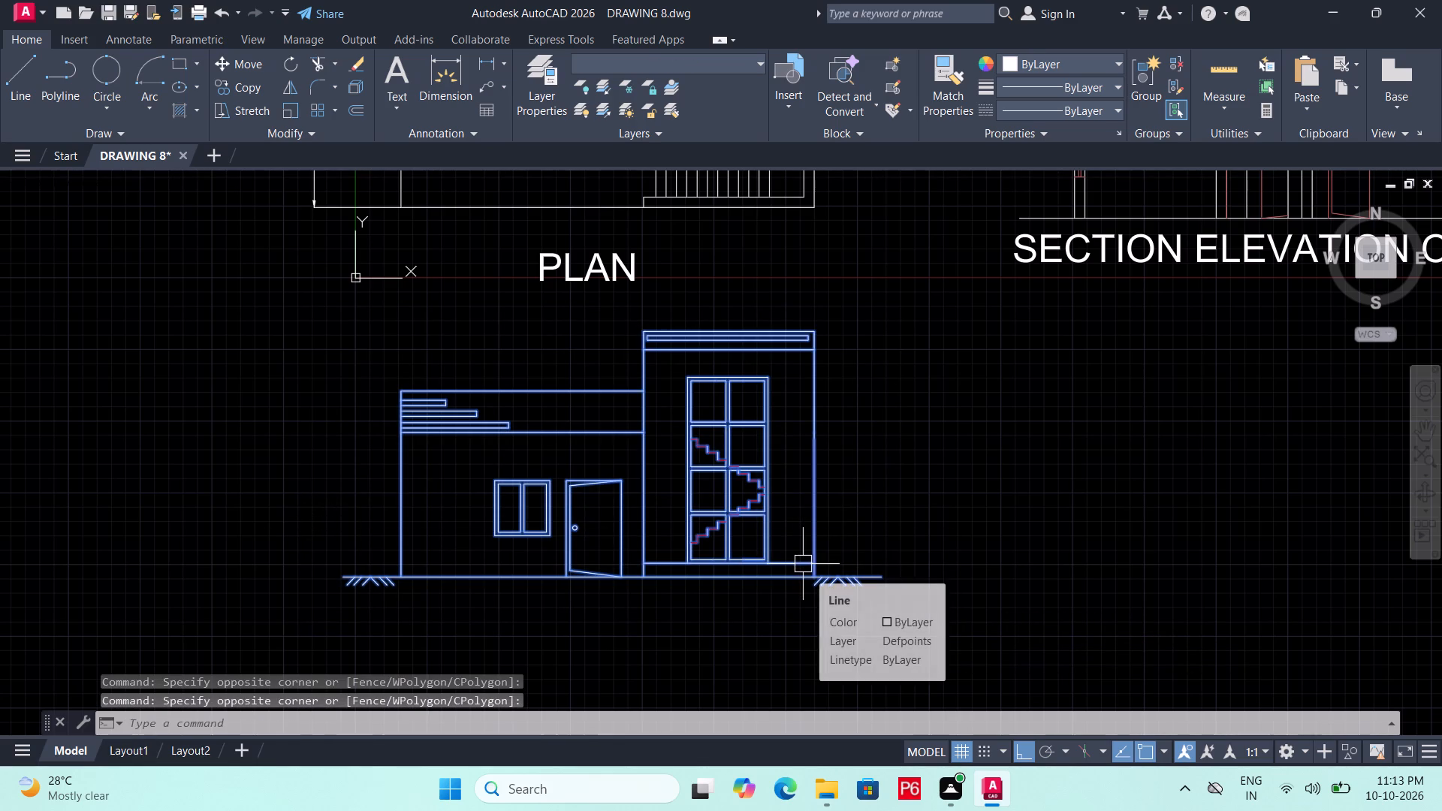
text(CO)
key(space)
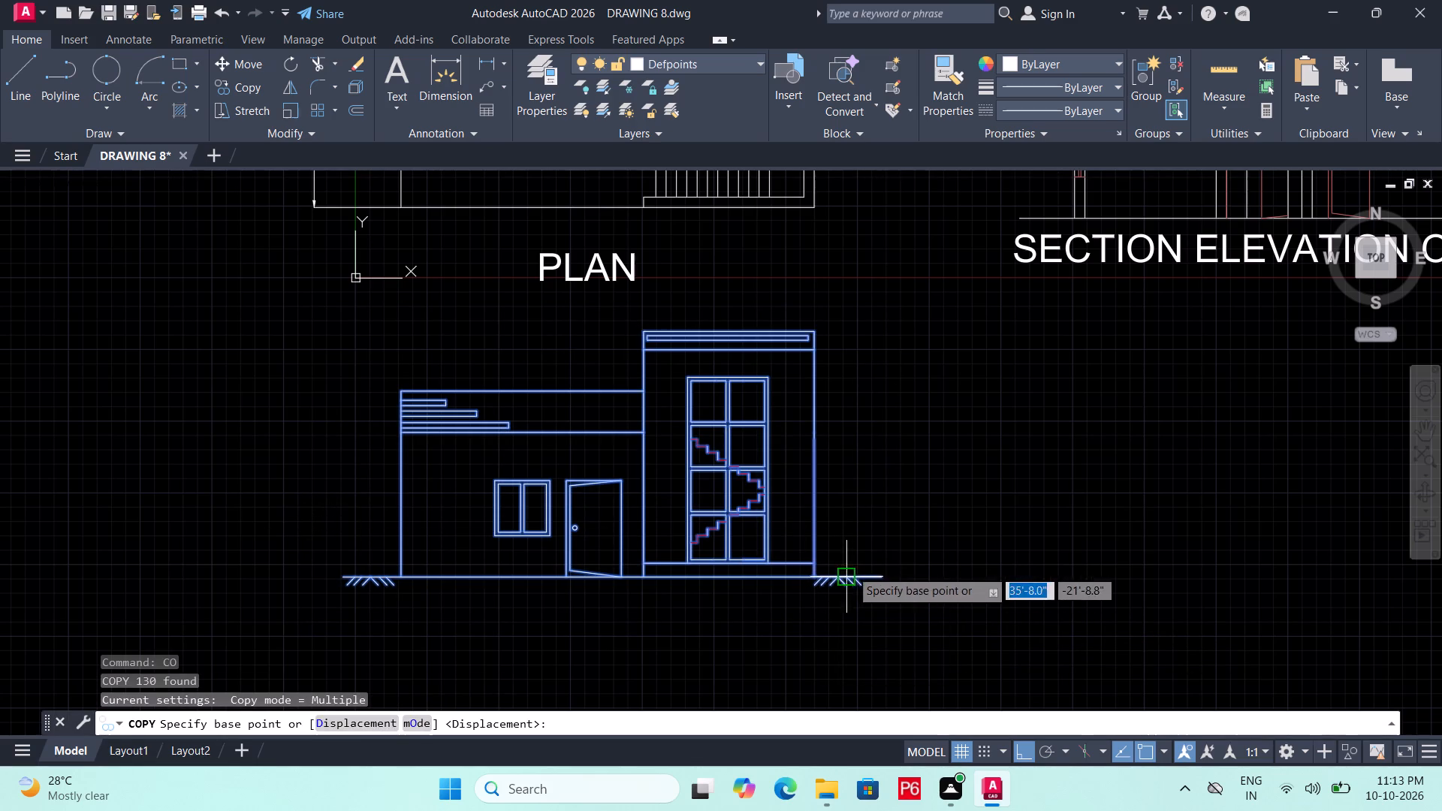
click(877, 574)
middle_drag(971, 429, 683, 591)
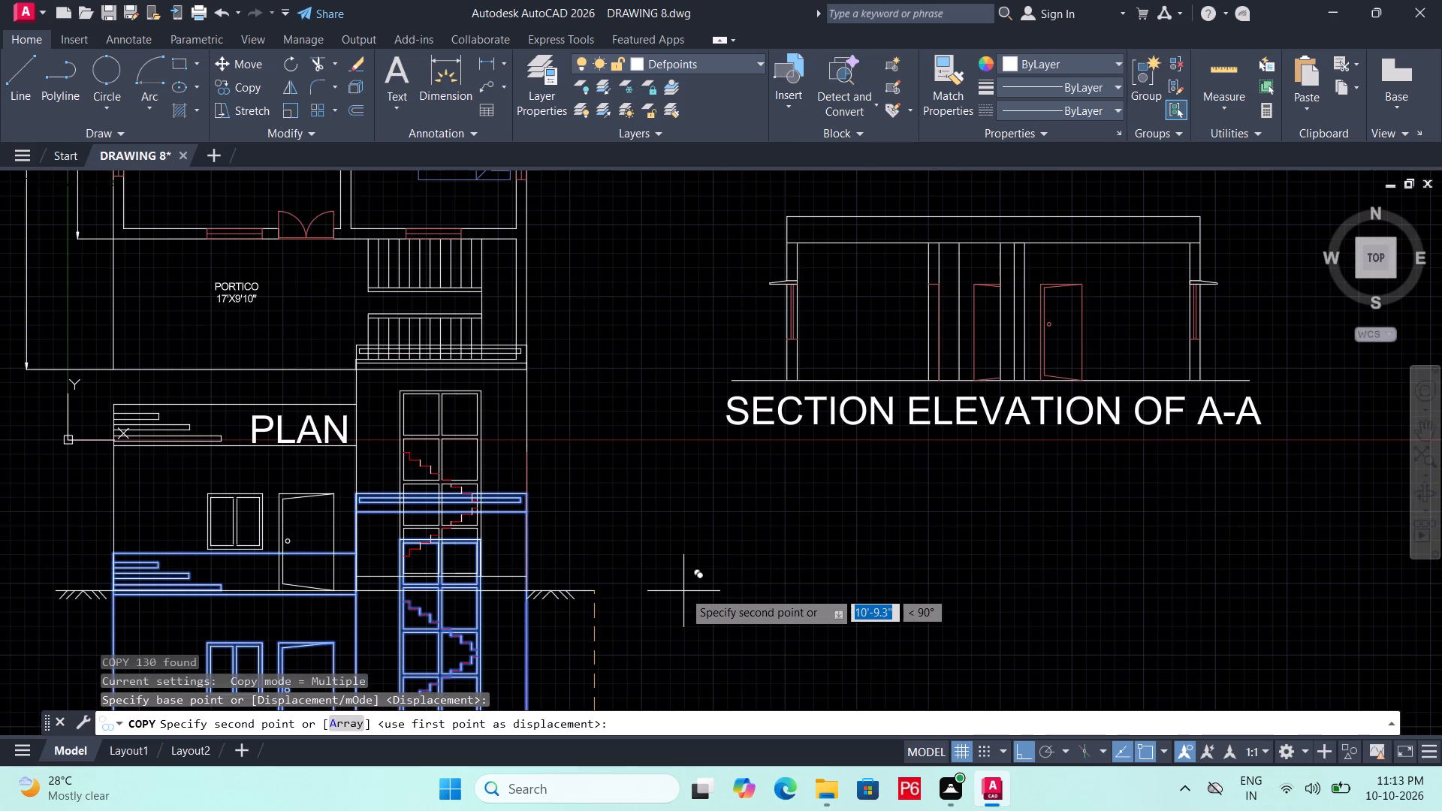
key(F8)
middle_drag(985, 472, 776, 786)
middle_drag(980, 450, 967, 580)
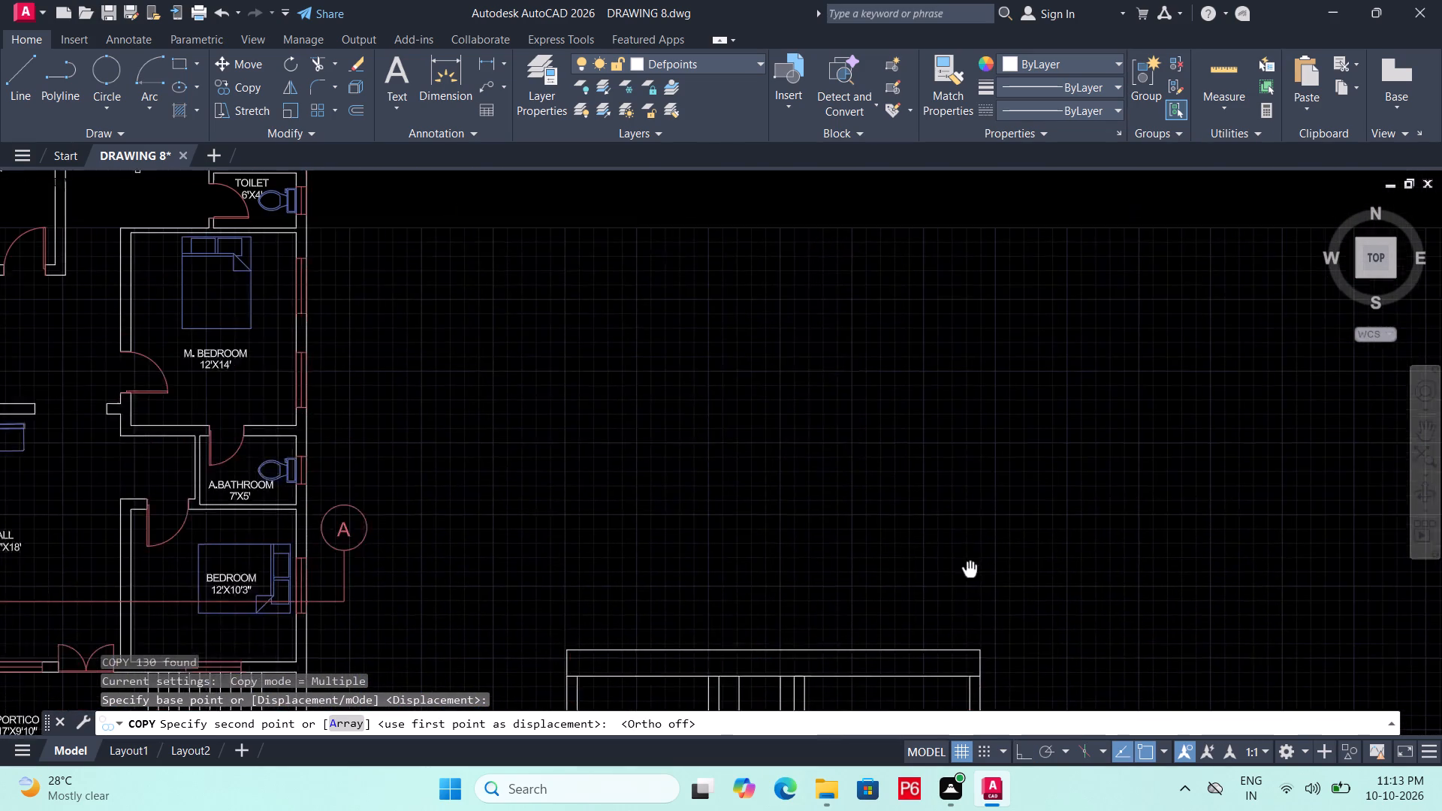
middle_drag(967, 580, 959, 626)
middle_drag(966, 450, 1004, 590)
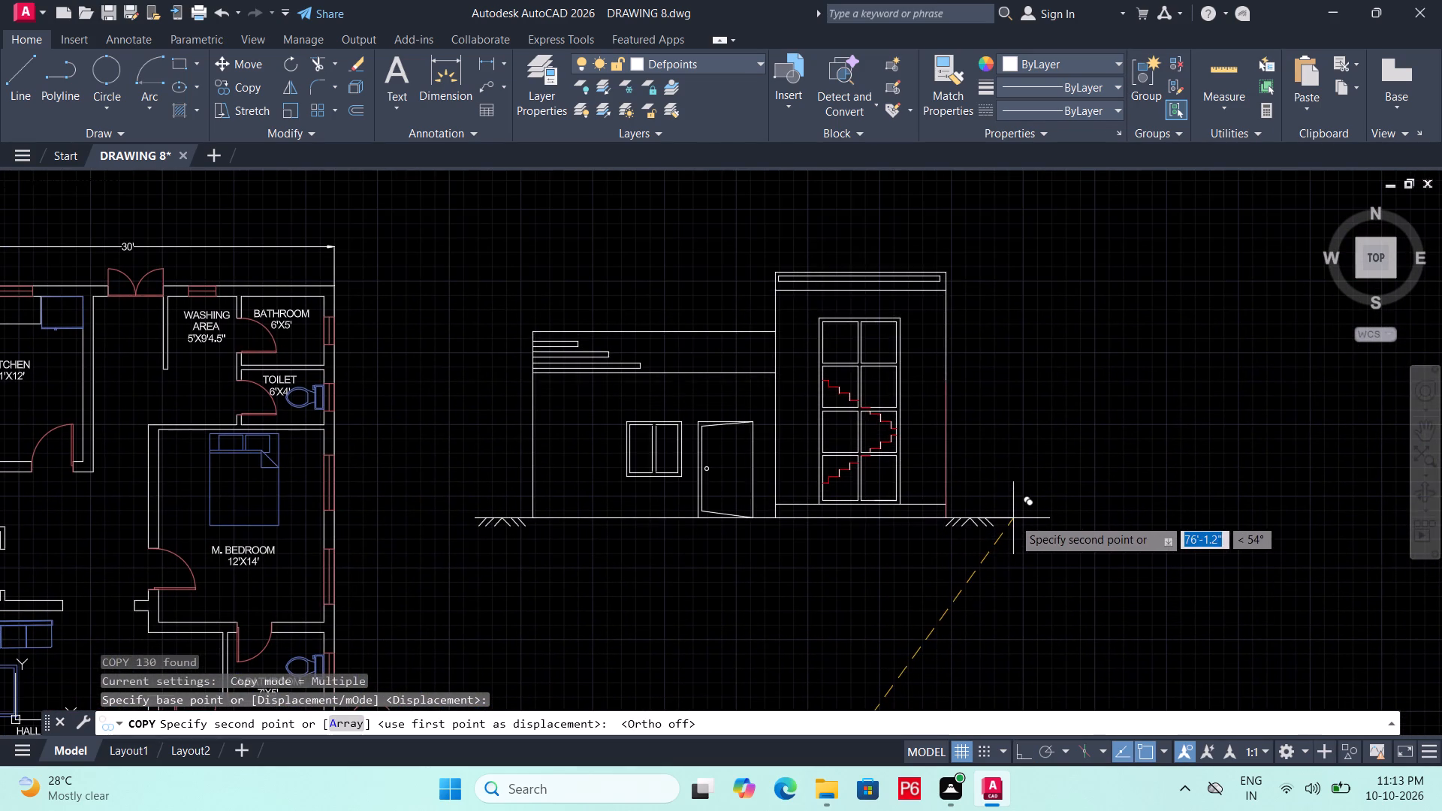
click(1023, 528)
middle_drag(1030, 628, 1033, 567)
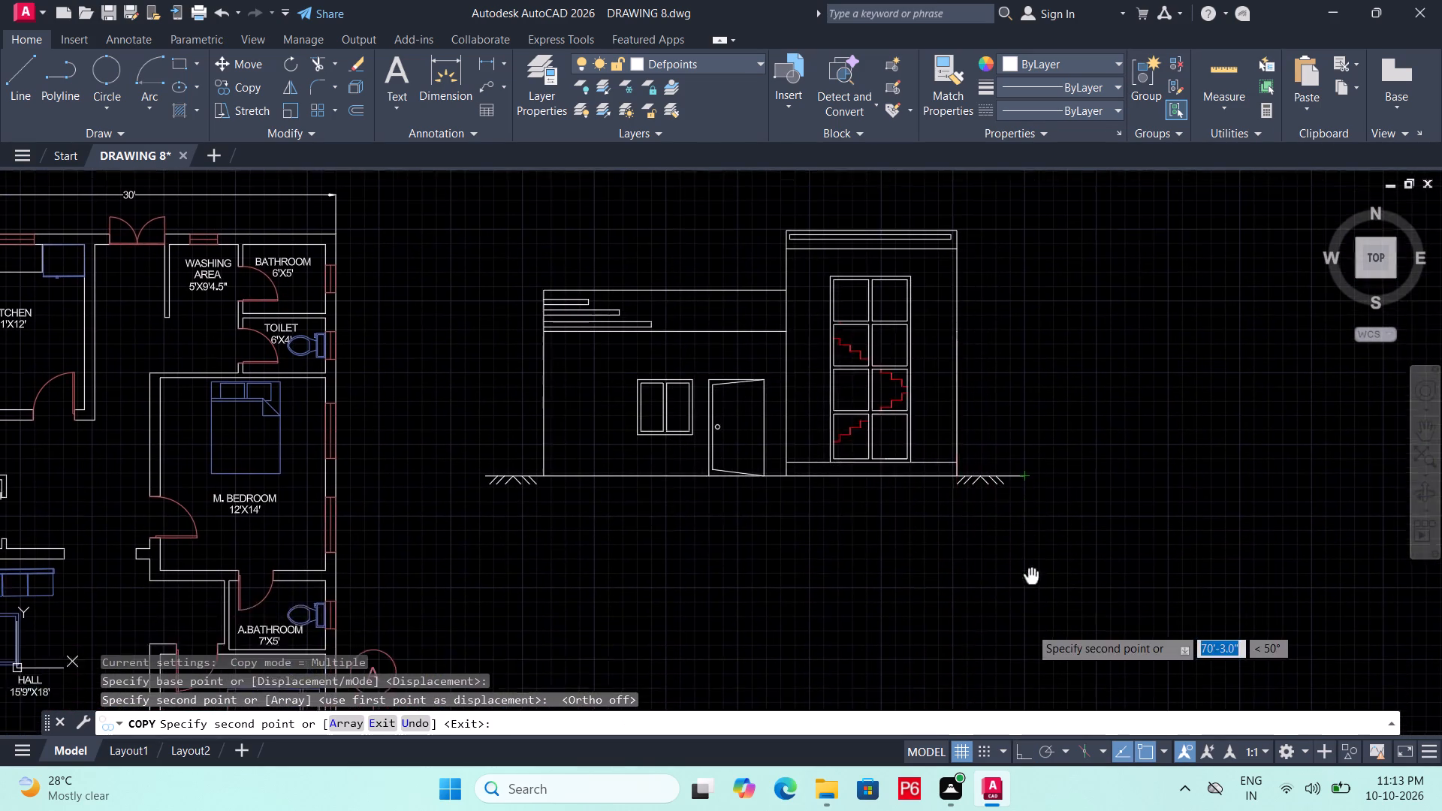
middle_drag(1033, 567, 1048, 464)
key(Escape)
Move the copied front elevation slightly to the right, farther away from the plan.
scroll(1052, 482, down, 1)
middle_drag(1011, 525, 1003, 421)
middle_drag(1013, 369, 879, 508)
scroll(1013, 370, down, 1)
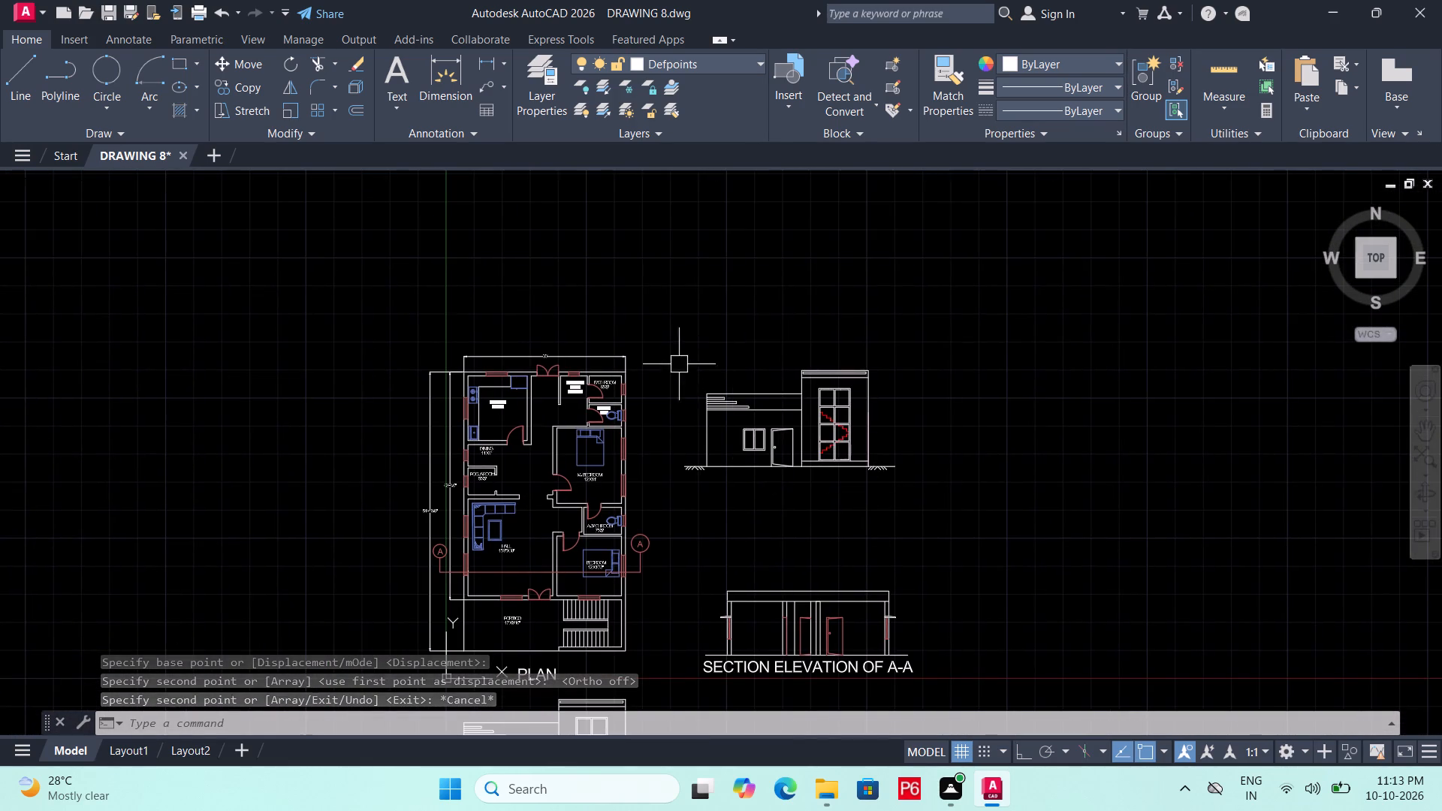
drag(669, 354, 733, 360)
click(960, 505)
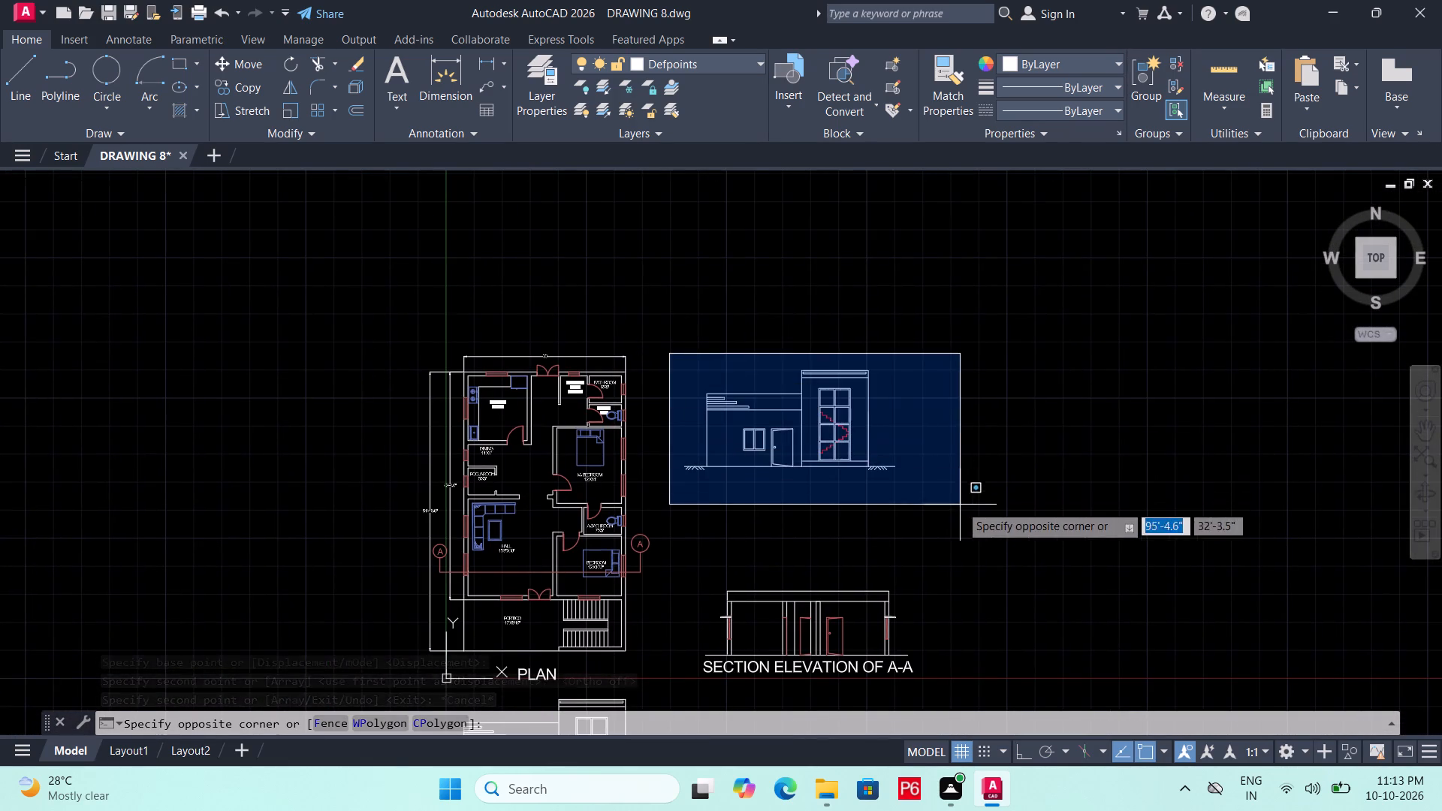
text(M)
key(space)
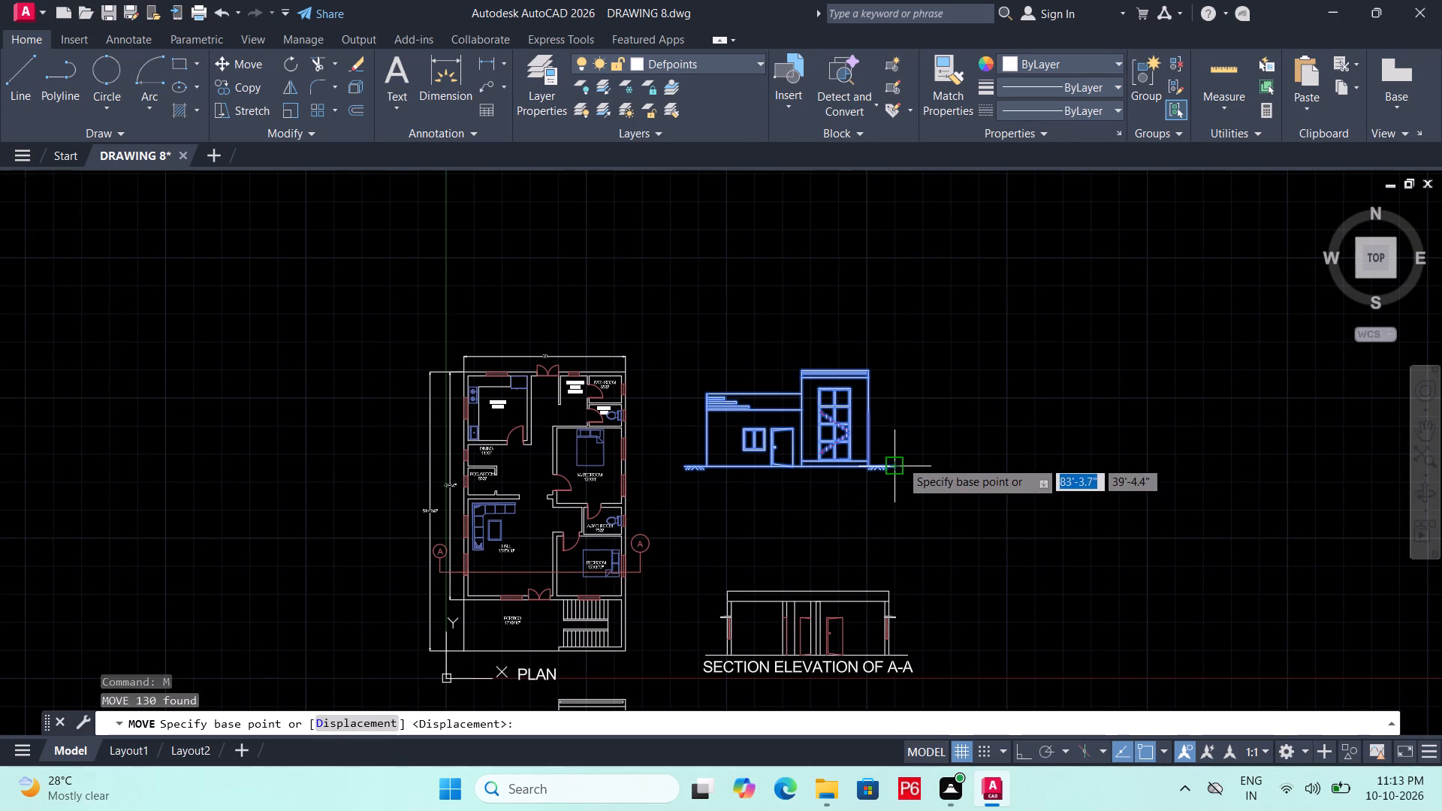
click(900, 460)
click(931, 460)
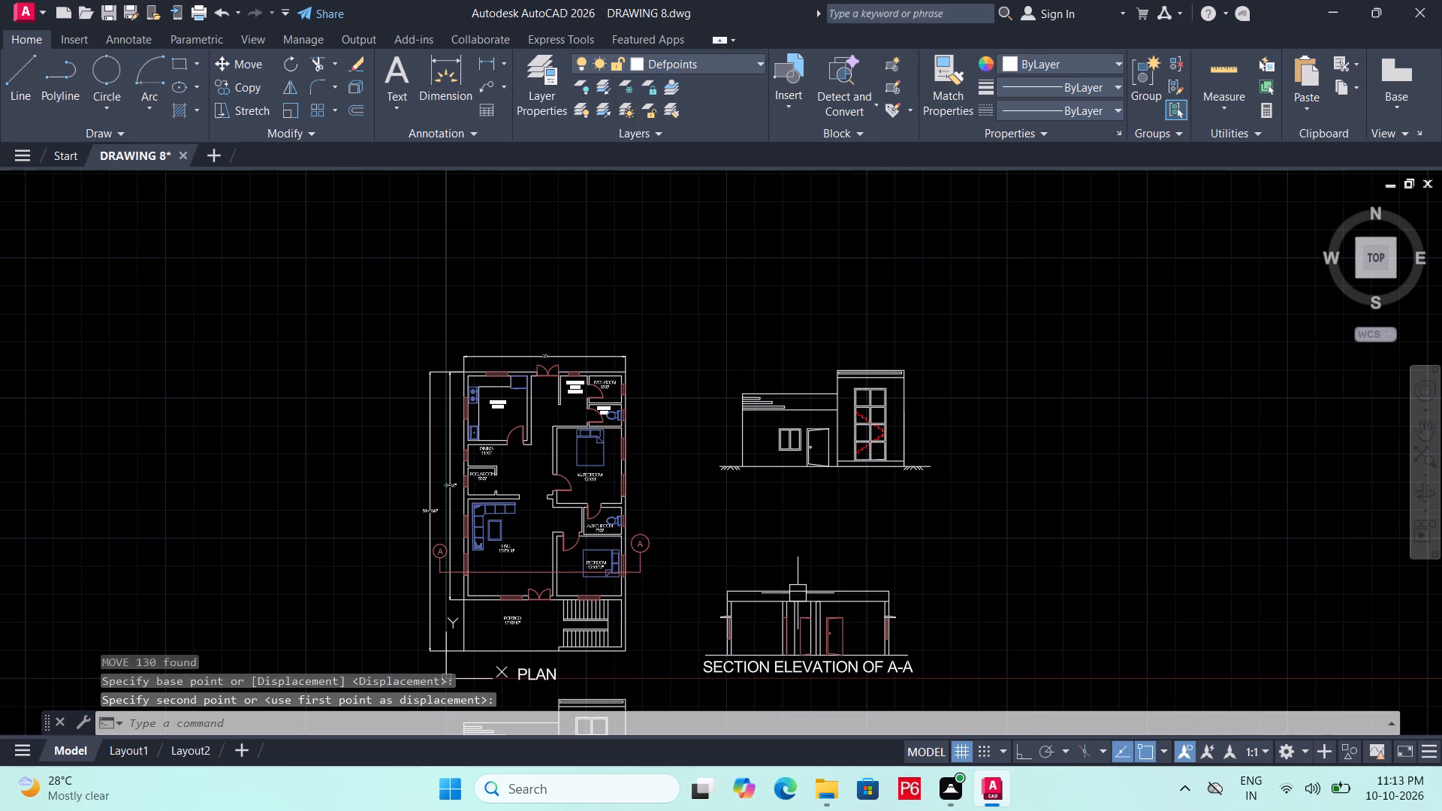
Save the drawing.
key(ctrl+s)
key(ctrl+s)
Move the section elevation of A-A with its title horizontally to the right, beneath the copied front elevation.
middle_drag(780, 614, 741, 490)
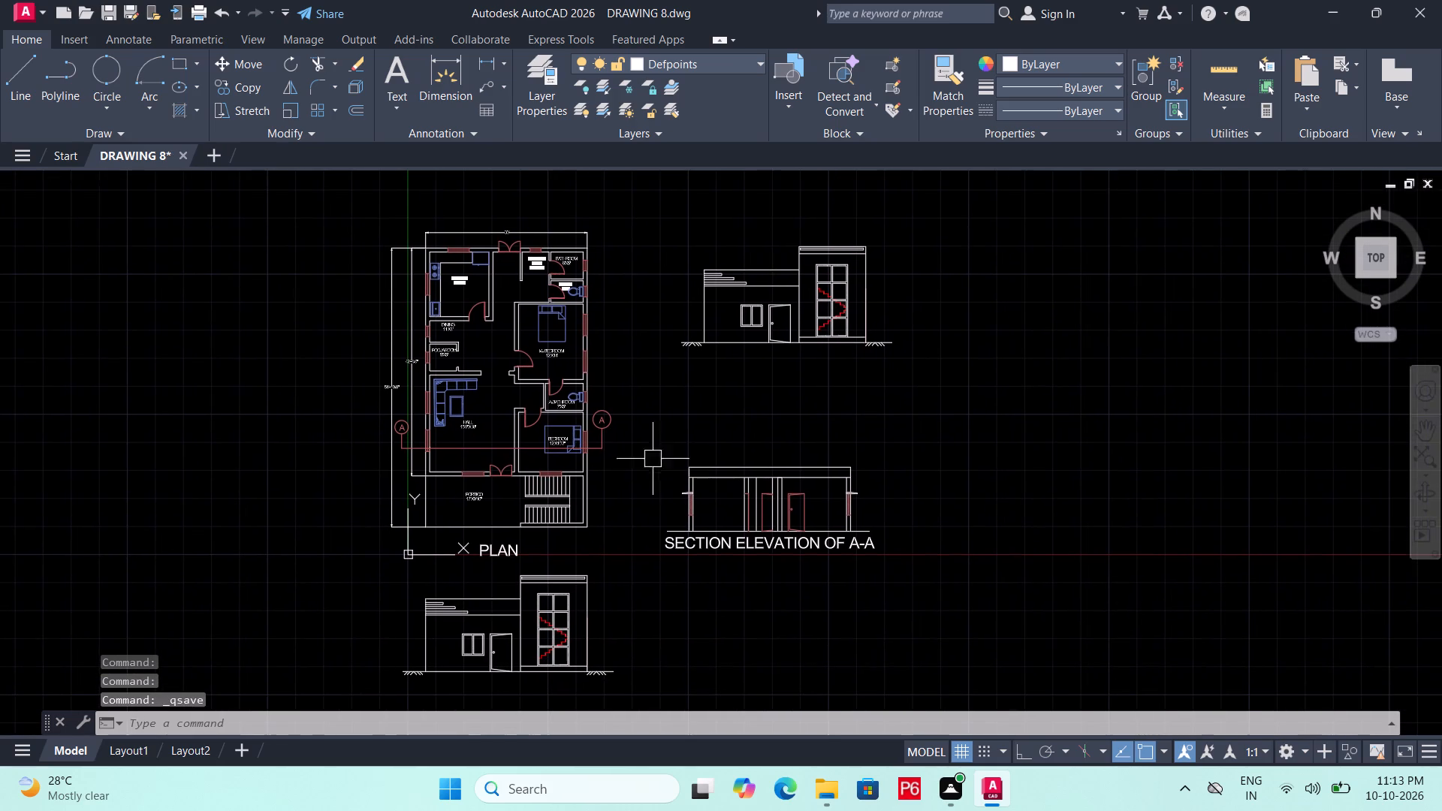
double_click(640, 454)
click(915, 585)
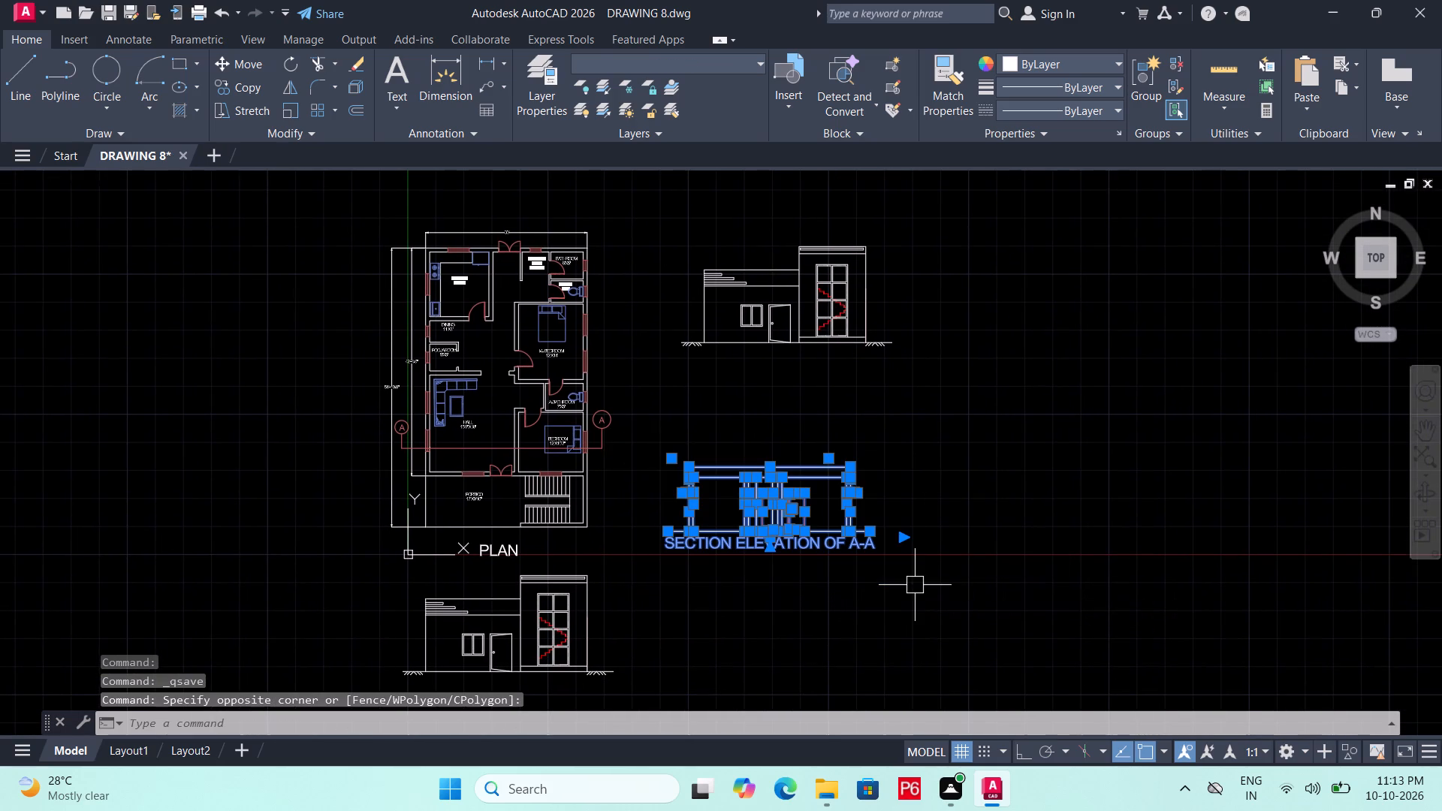
text(M)
key(space)
drag(872, 538, 905, 529)
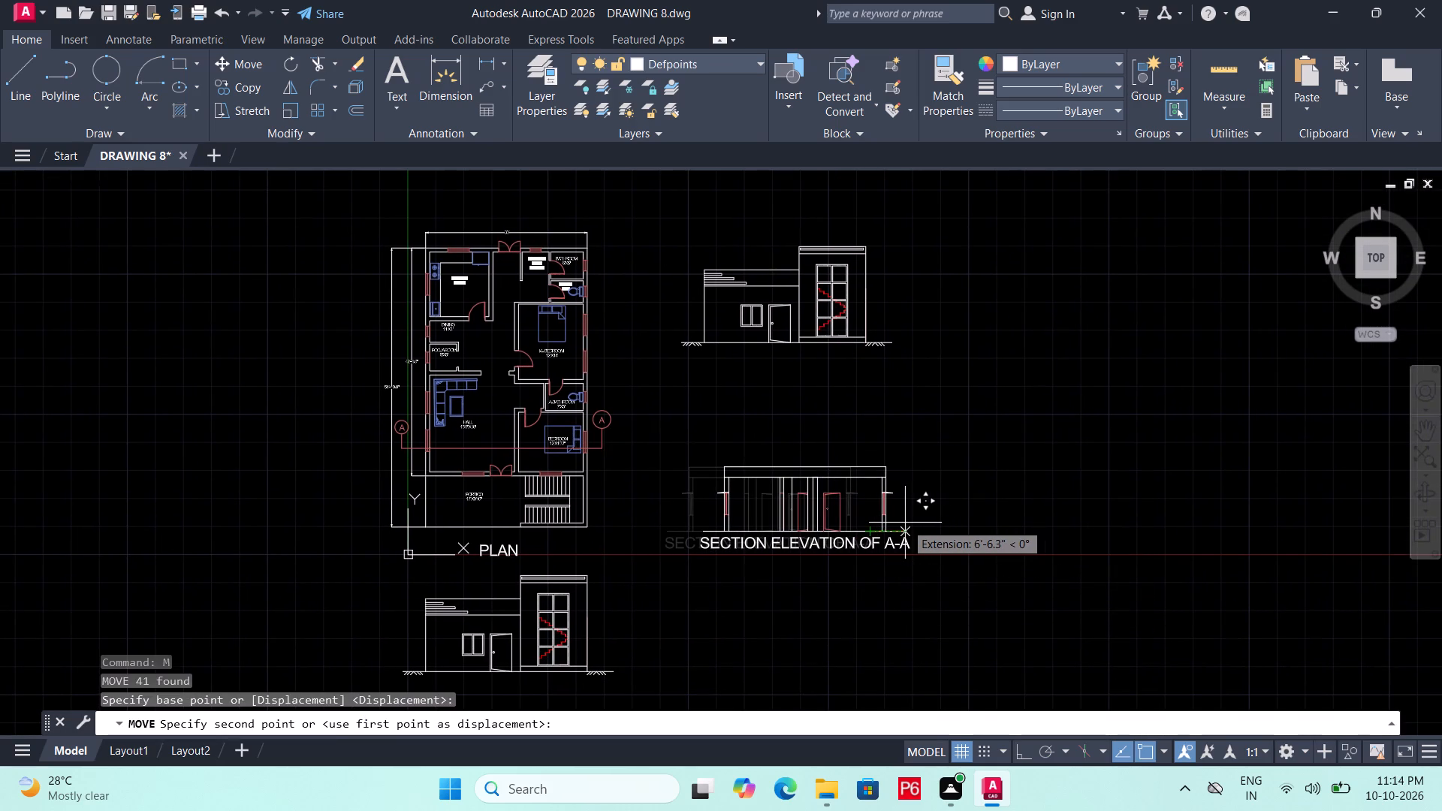
key(F8)
scroll(894, 511, up, 2)
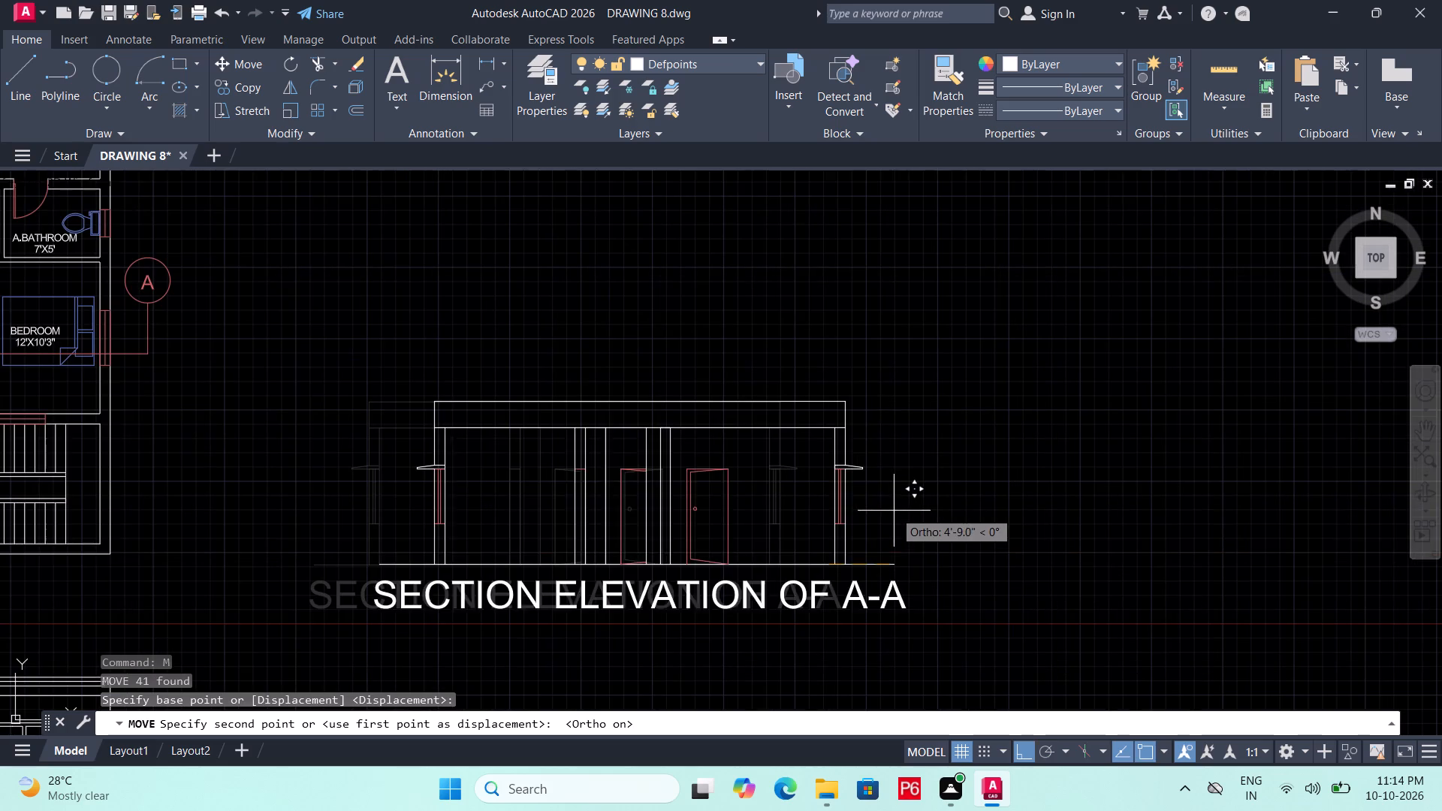
scroll(931, 502, down, 1)
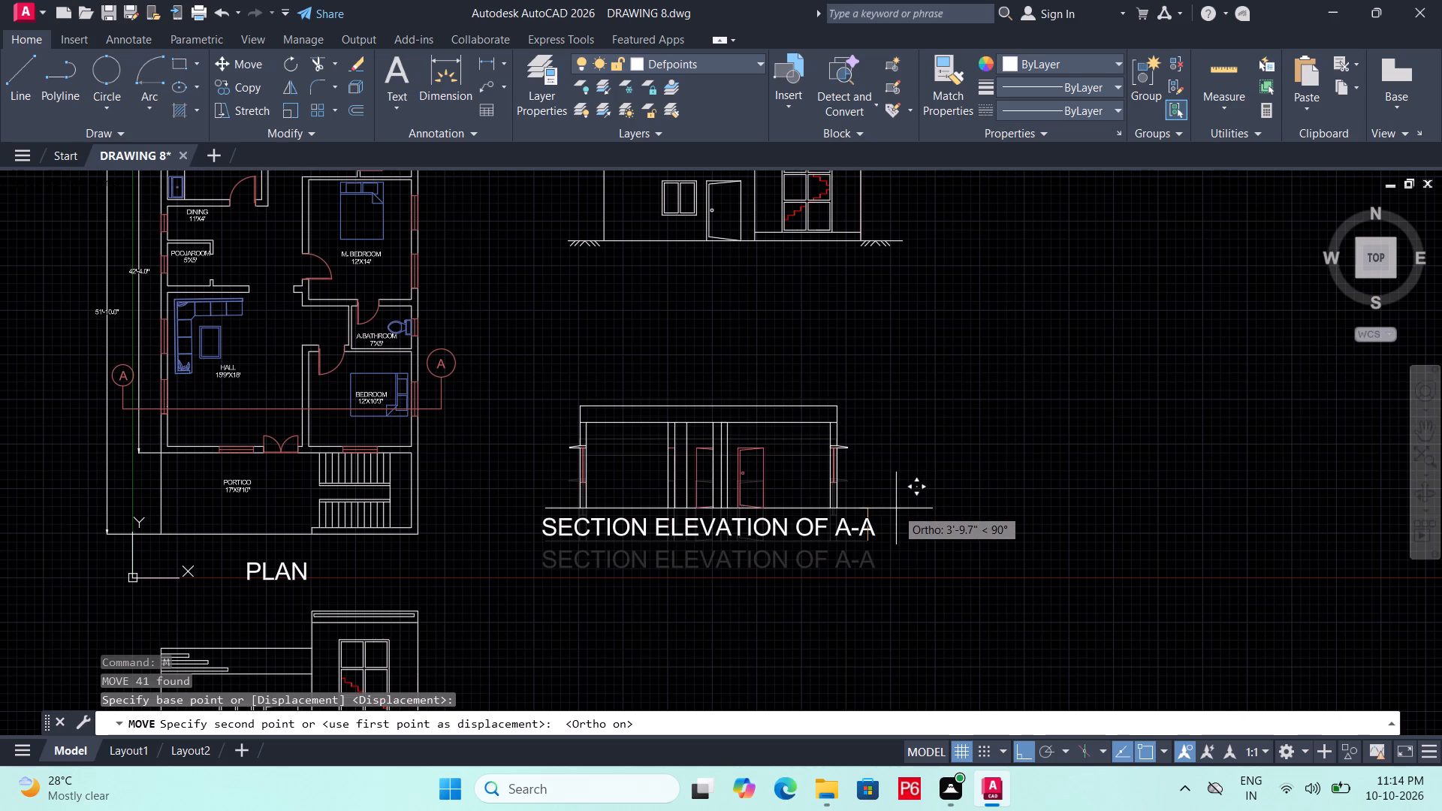
click(897, 514)
Save the drawing.
key(ctrl+s)
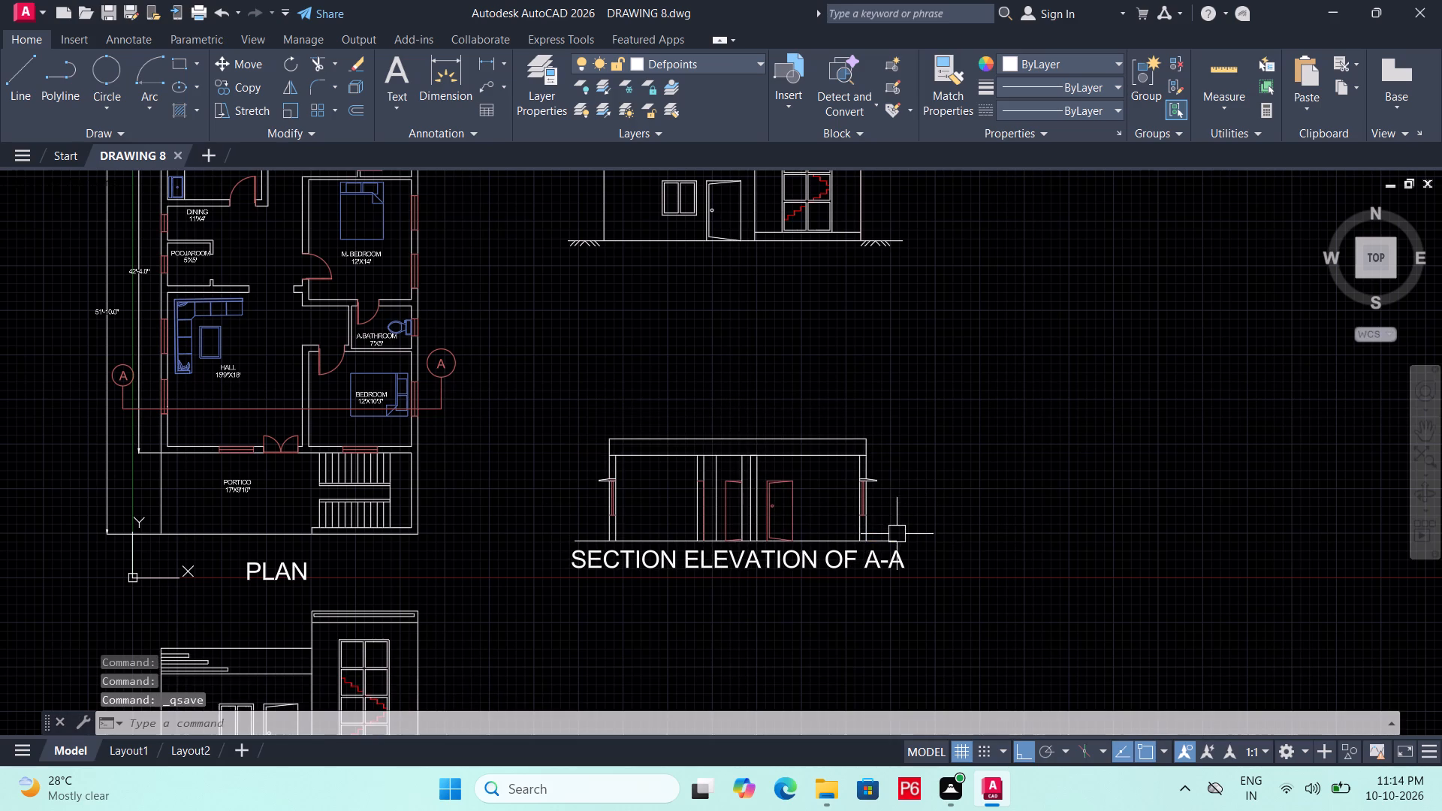
key(ctrl+s)
Copy the SECTION ELEVATION OF A-A title straight up to just below the ground line of the copied front elevation.
middle_drag(807, 467, 904, 519)
key(Escape)
middle_drag(820, 538, 826, 527)
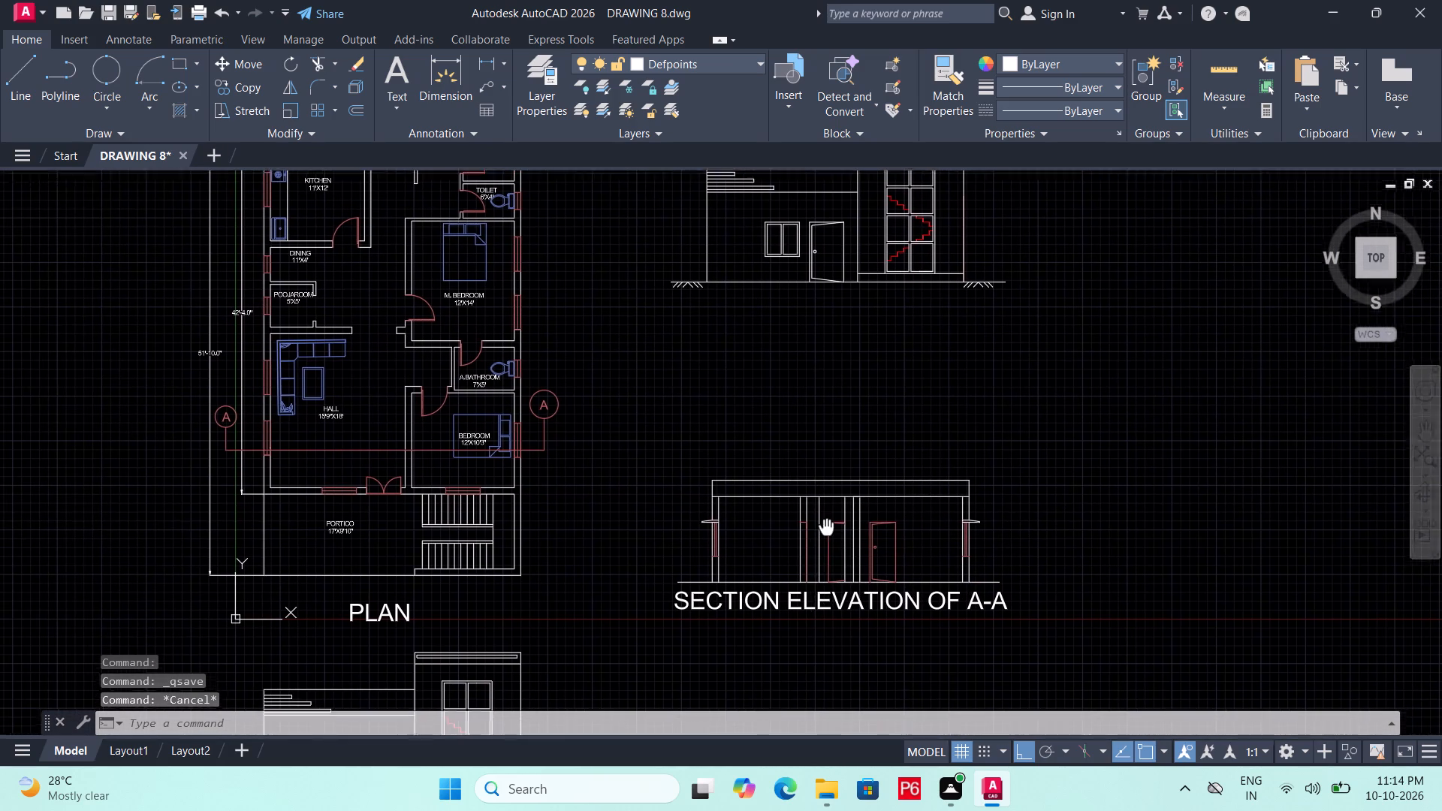
middle_drag(826, 527, 828, 526)
click(807, 604)
text(CO)
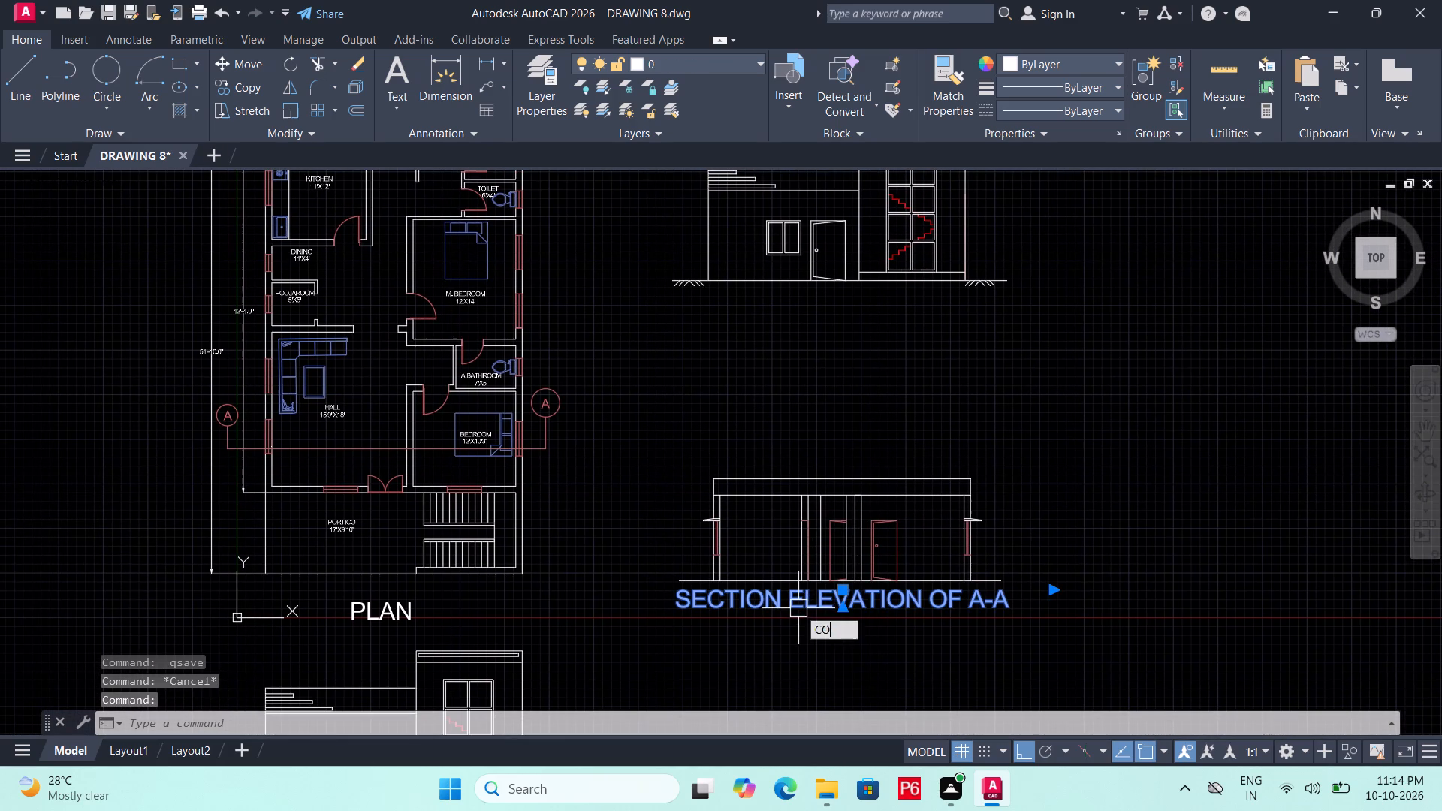
key(space)
click(798, 608)
click(832, 323)
key(Escape)
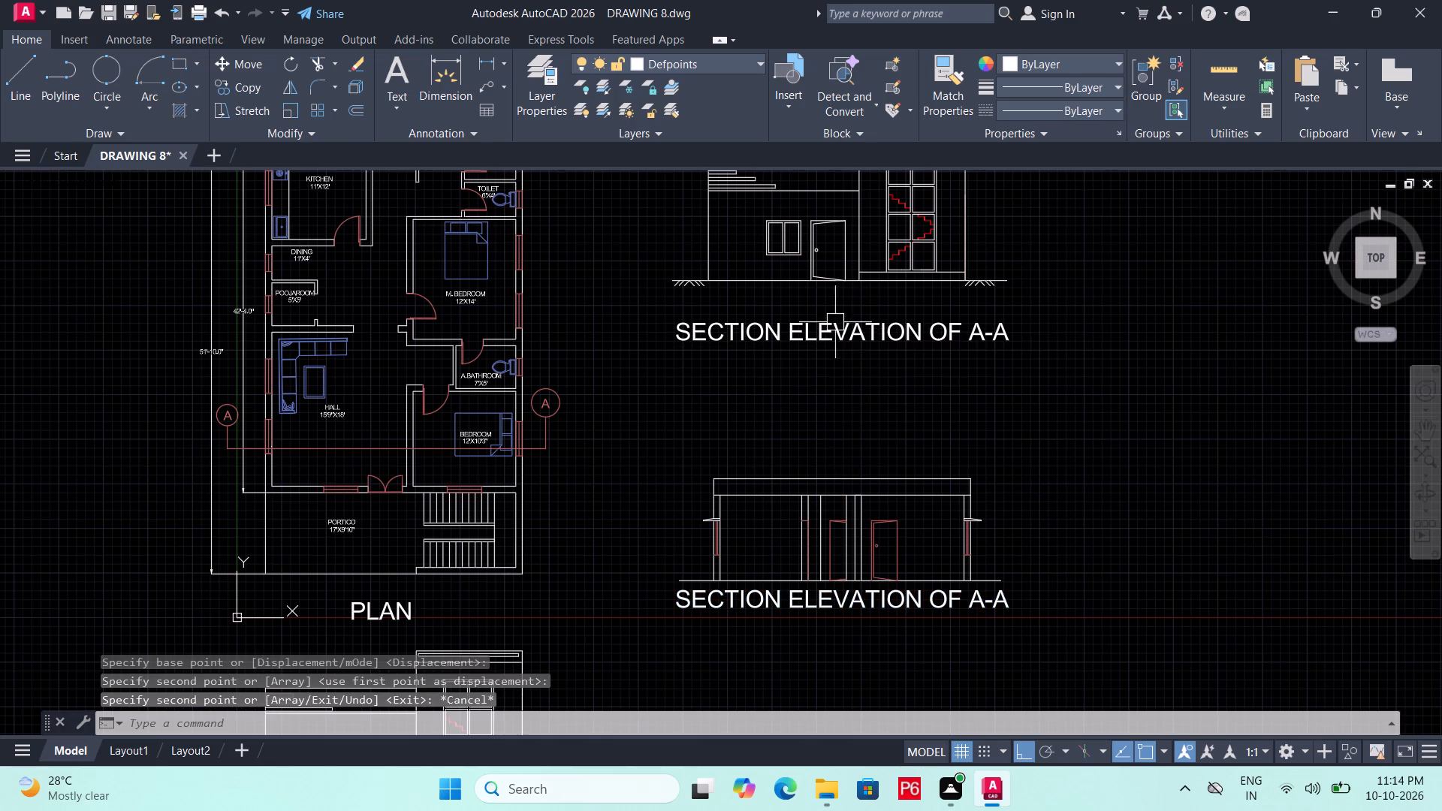
Change the copied title's text to FRONT ELEVATION.
double_click(858, 327)
click(1021, 334)
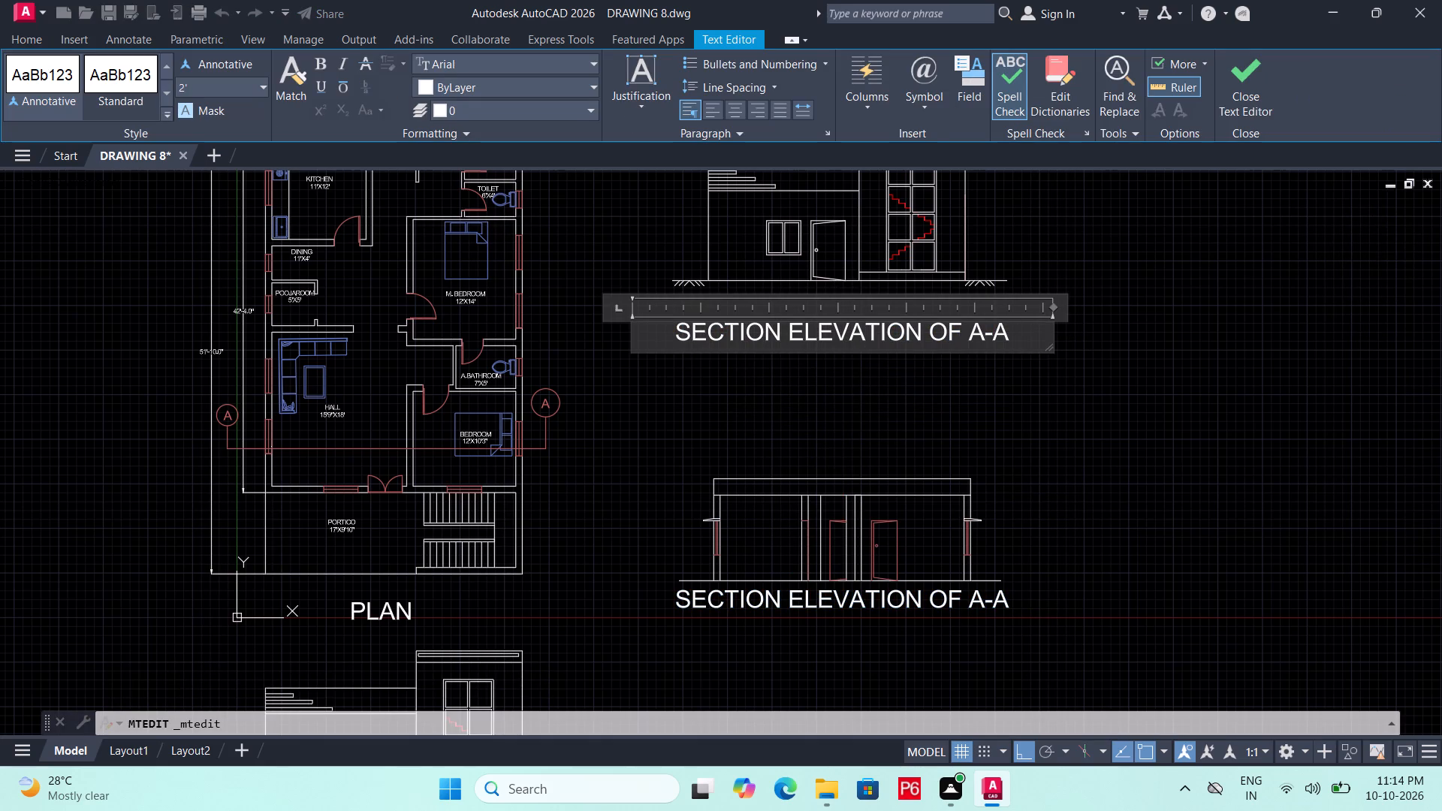
key(BackSpace)
key(BackSpace)
key(BackSpace)
key(BackSpace)
key(BackSpace)
key(BackSpace)
key(BackSpace)
key(BackSpace)
key(BackSpace)
key(BackSpace)
key(BackSpace)
key(BackSpace)
key(BackSpace)
key(BackSpace)
key(BackSpace)
key(BackSpace)
key(BackSpace)
key(BackSpace)
key(BackSpace)
key(BackSpace)
text(FRONT ELEVATION)
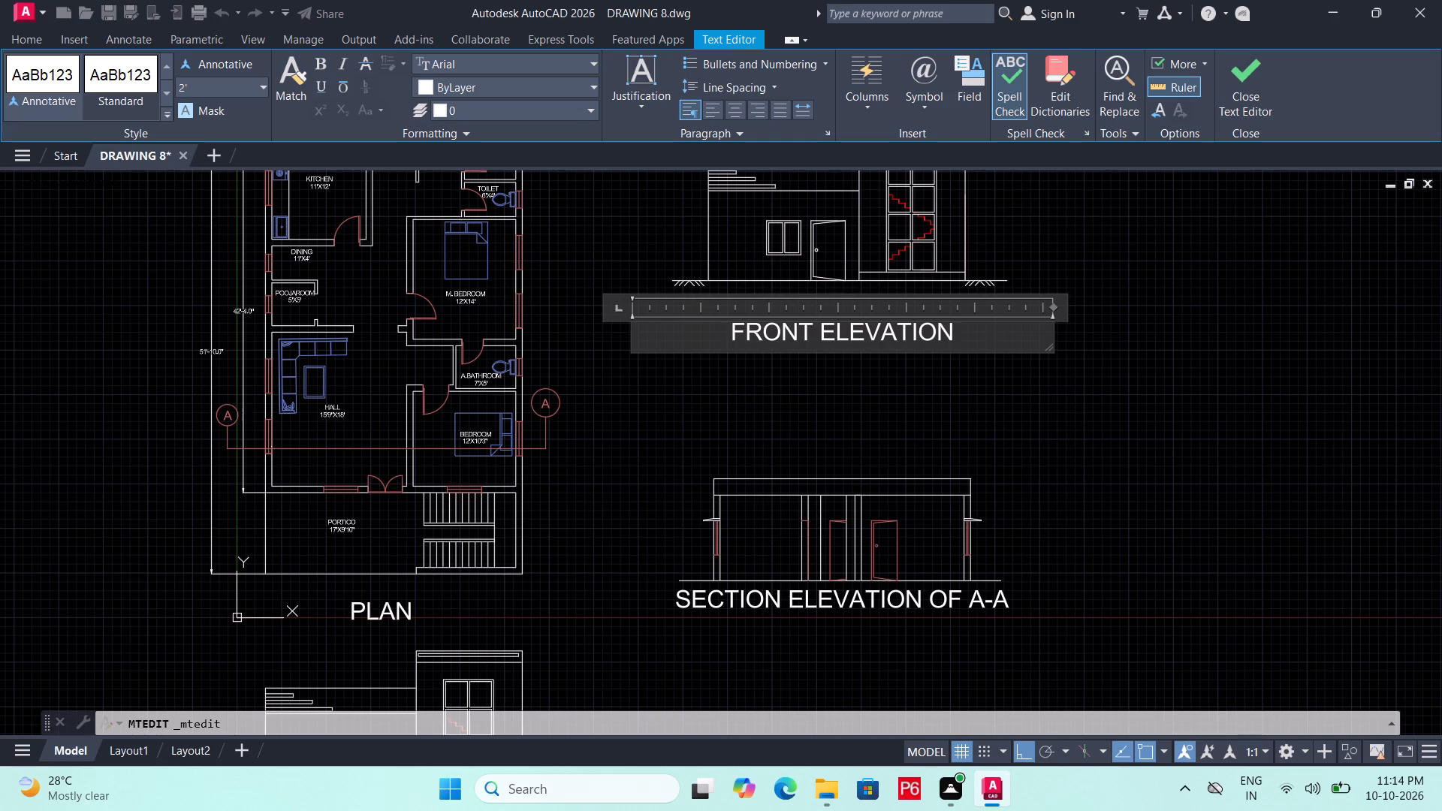
double_click(1092, 418)
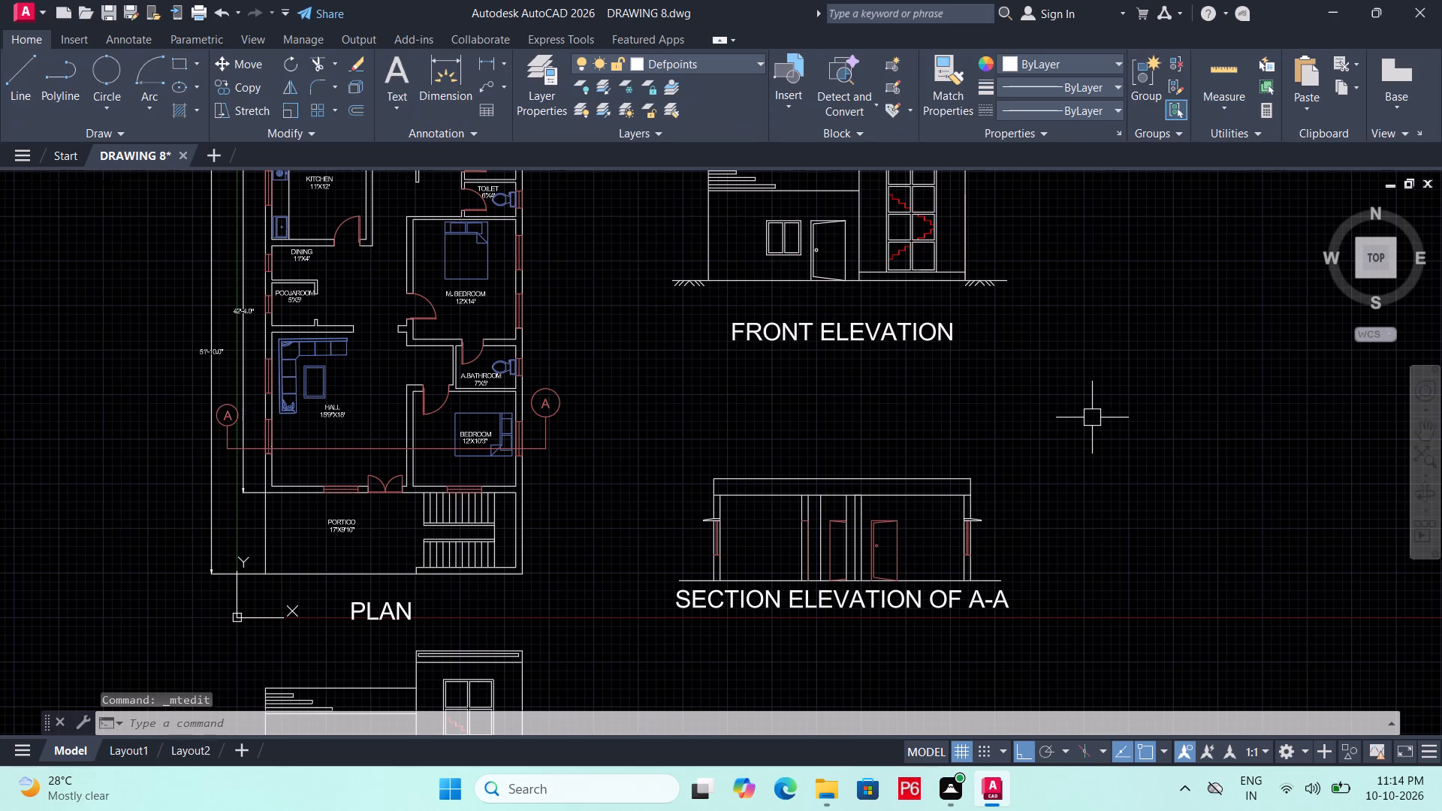
Save the drawing.
key(ctrl+s)
key(ctrl+s)
Delete the original front elevation below the PLAN title, including its ground line and ticks.
scroll(692, 402, down, 1)
middle_drag(695, 396, 774, 337)
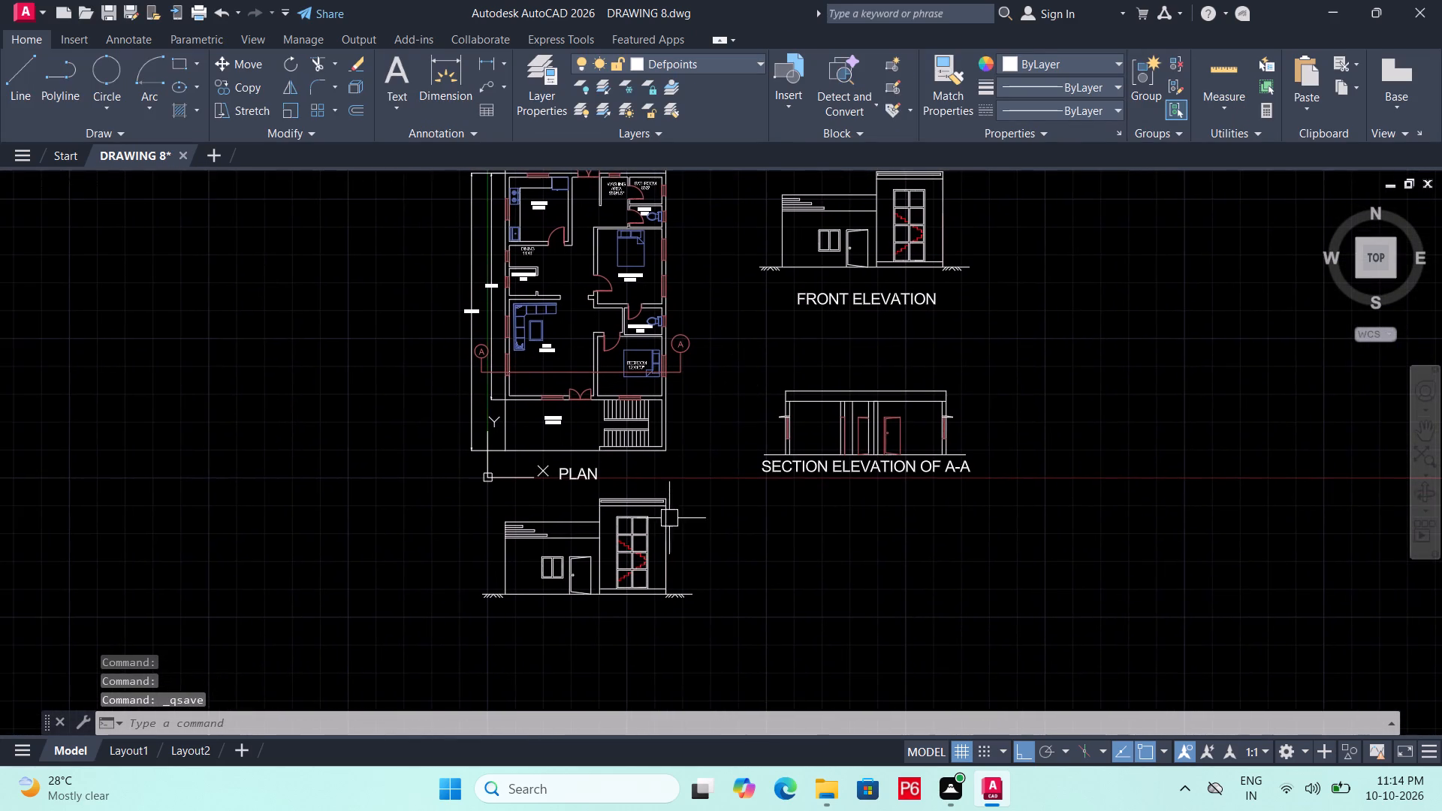
middle_drag(662, 528, 706, 488)
scroll(601, 467, up, 2)
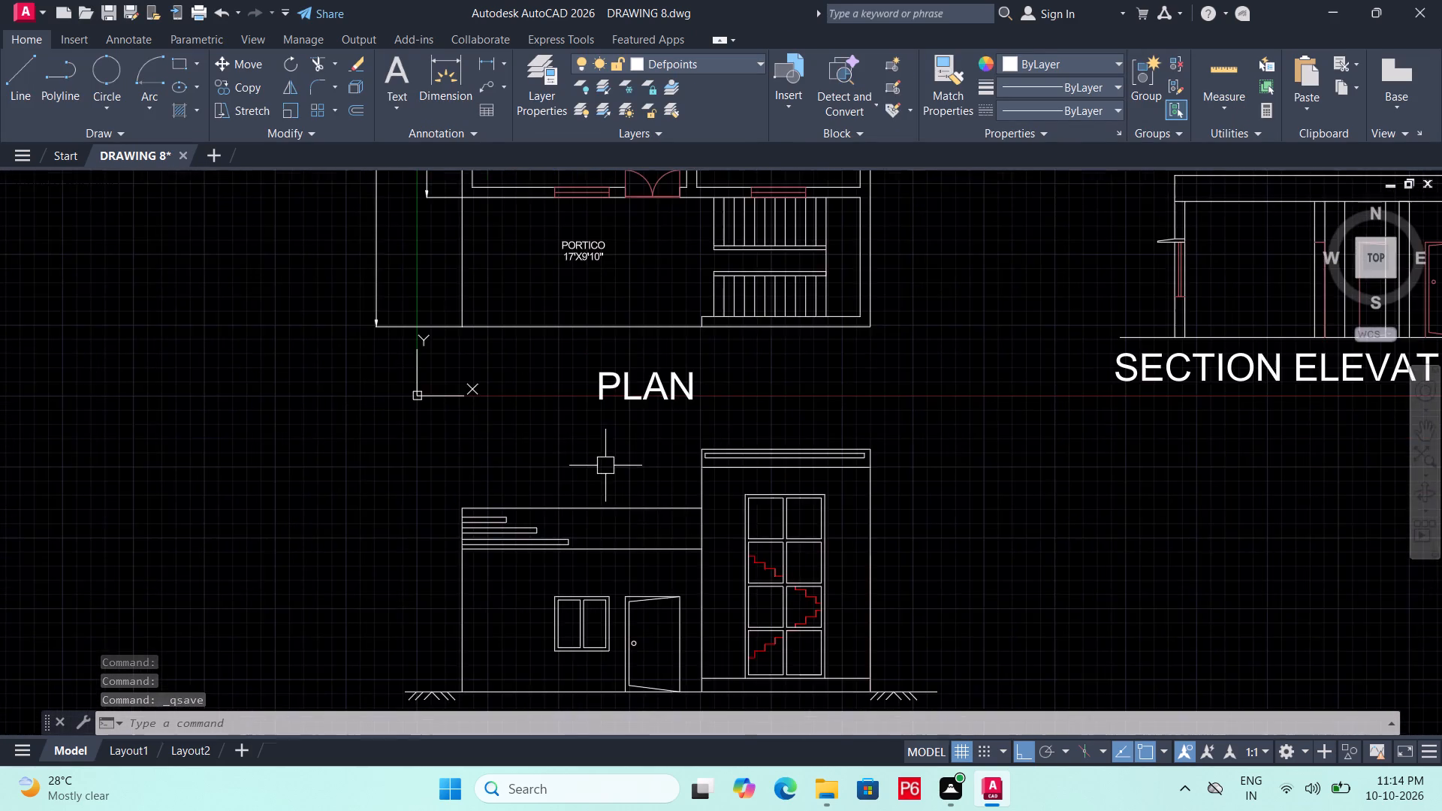
middle_drag(563, 466, 655, 362)
click(495, 330)
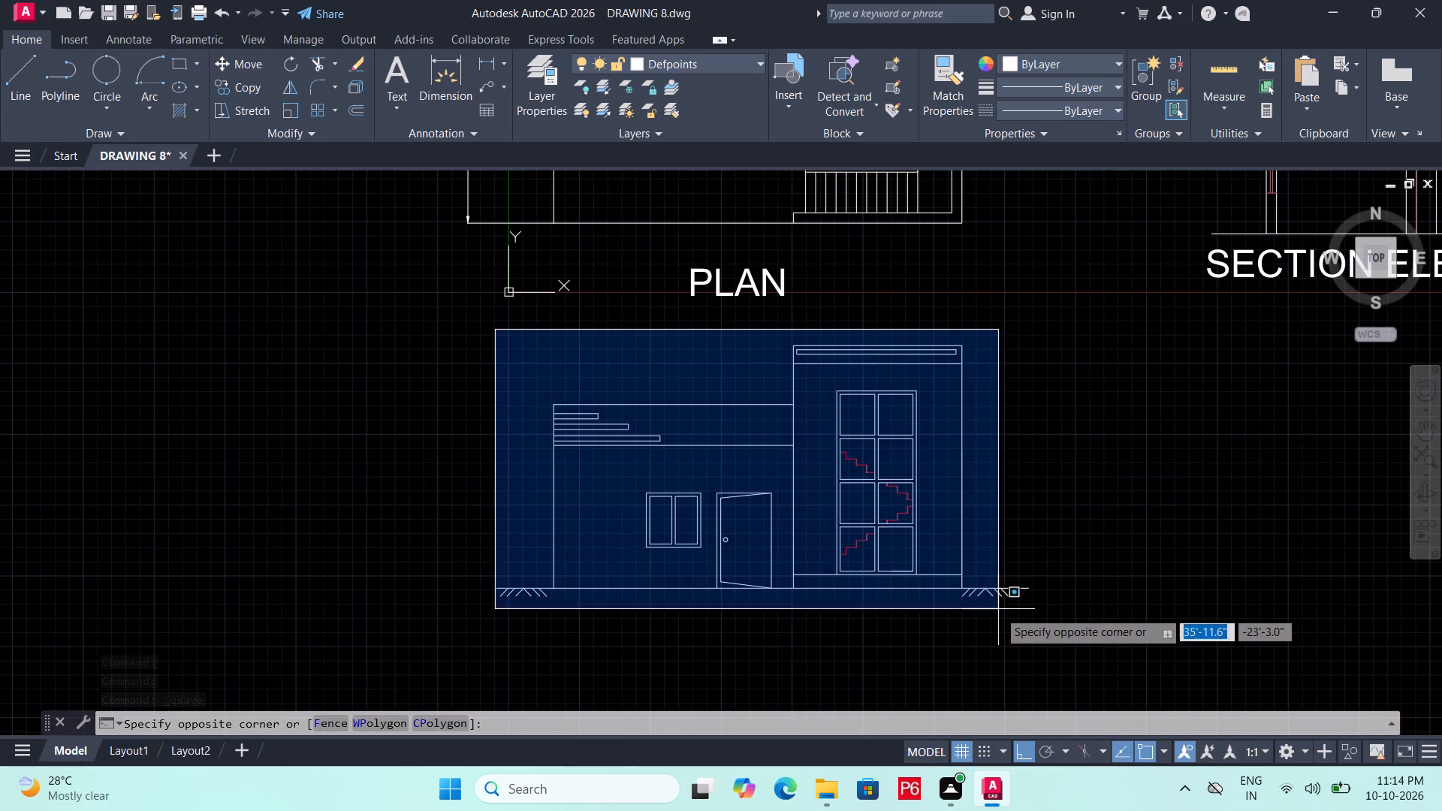
double_click(1041, 634)
key(Delete)
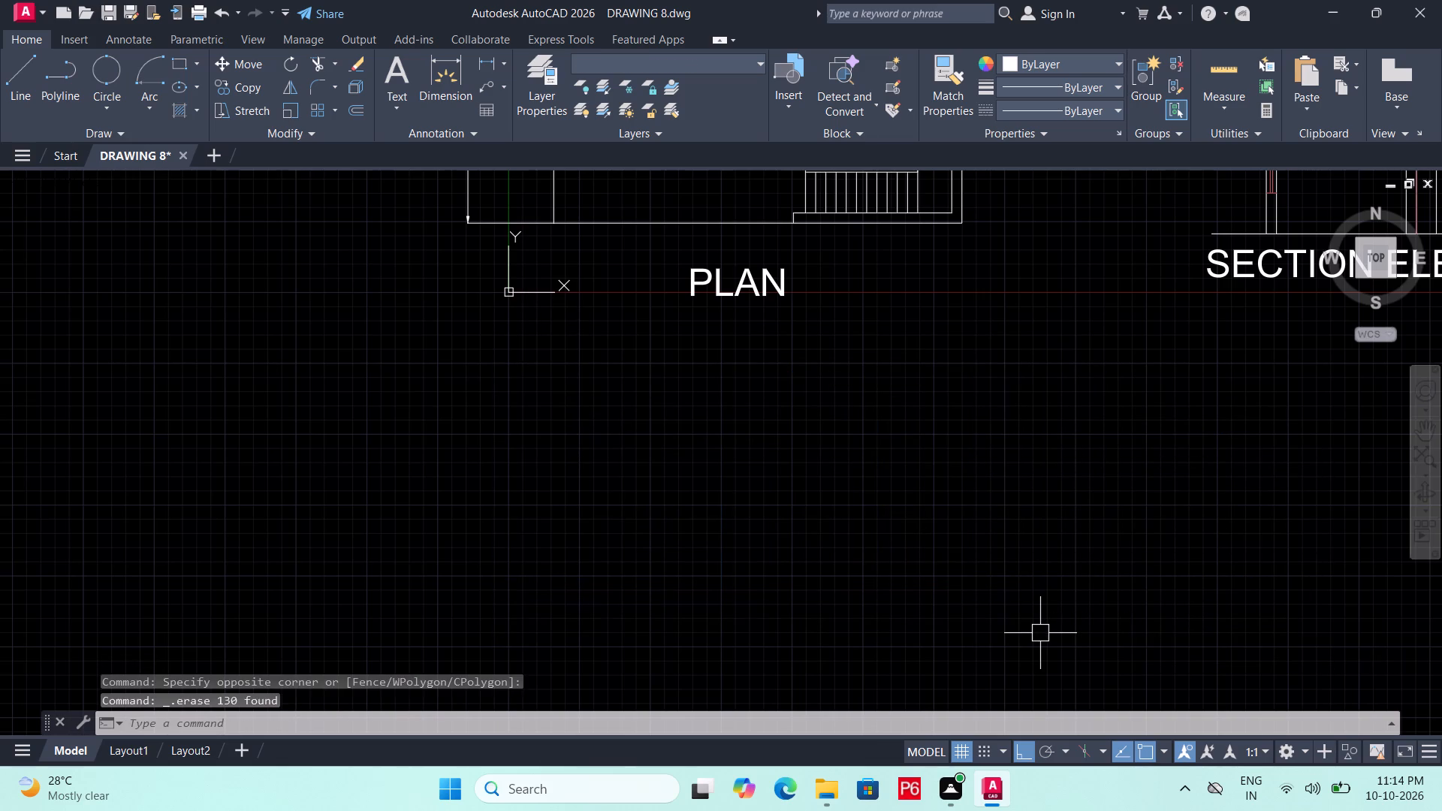
Save the drawing.
key(ctrl+s)
key(ctrl+s)
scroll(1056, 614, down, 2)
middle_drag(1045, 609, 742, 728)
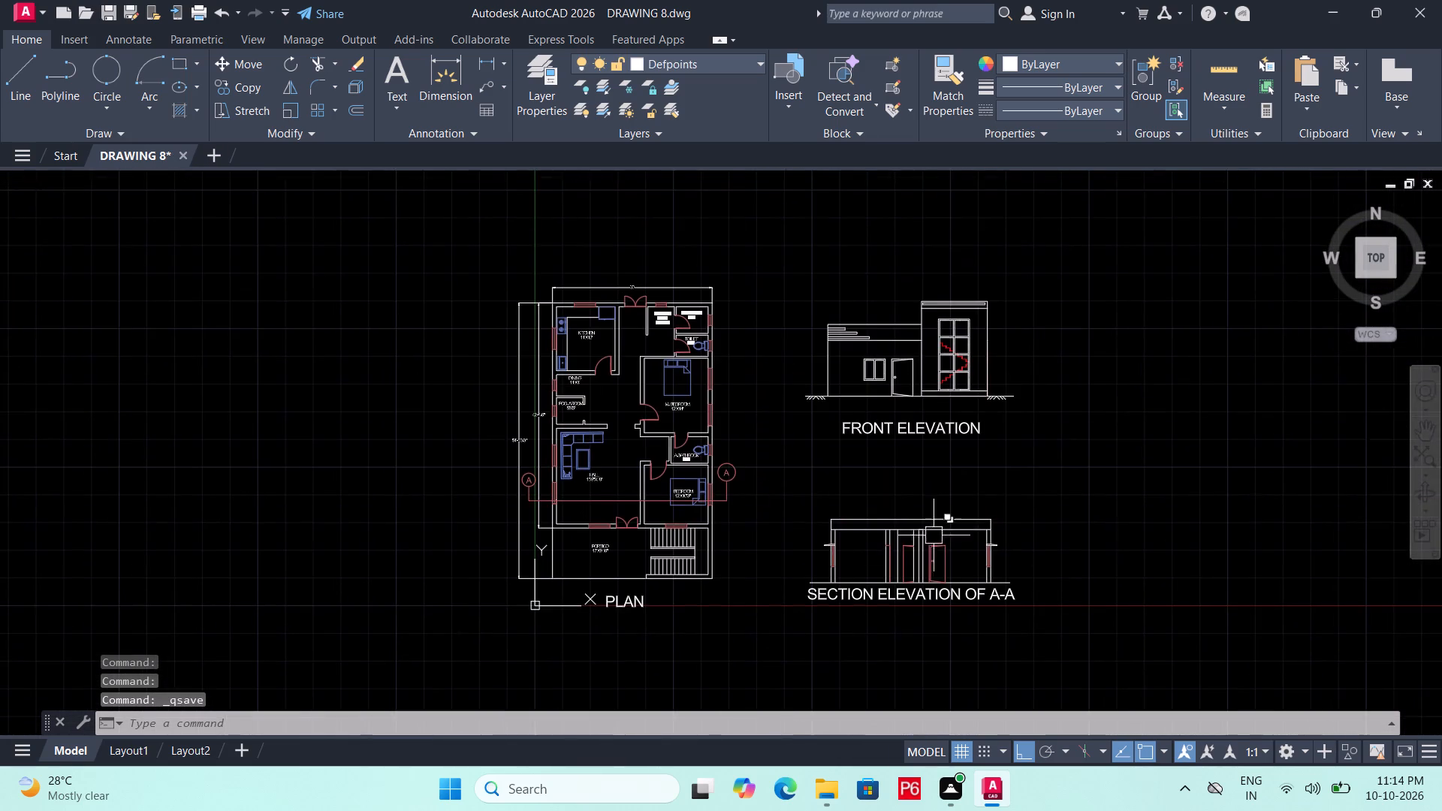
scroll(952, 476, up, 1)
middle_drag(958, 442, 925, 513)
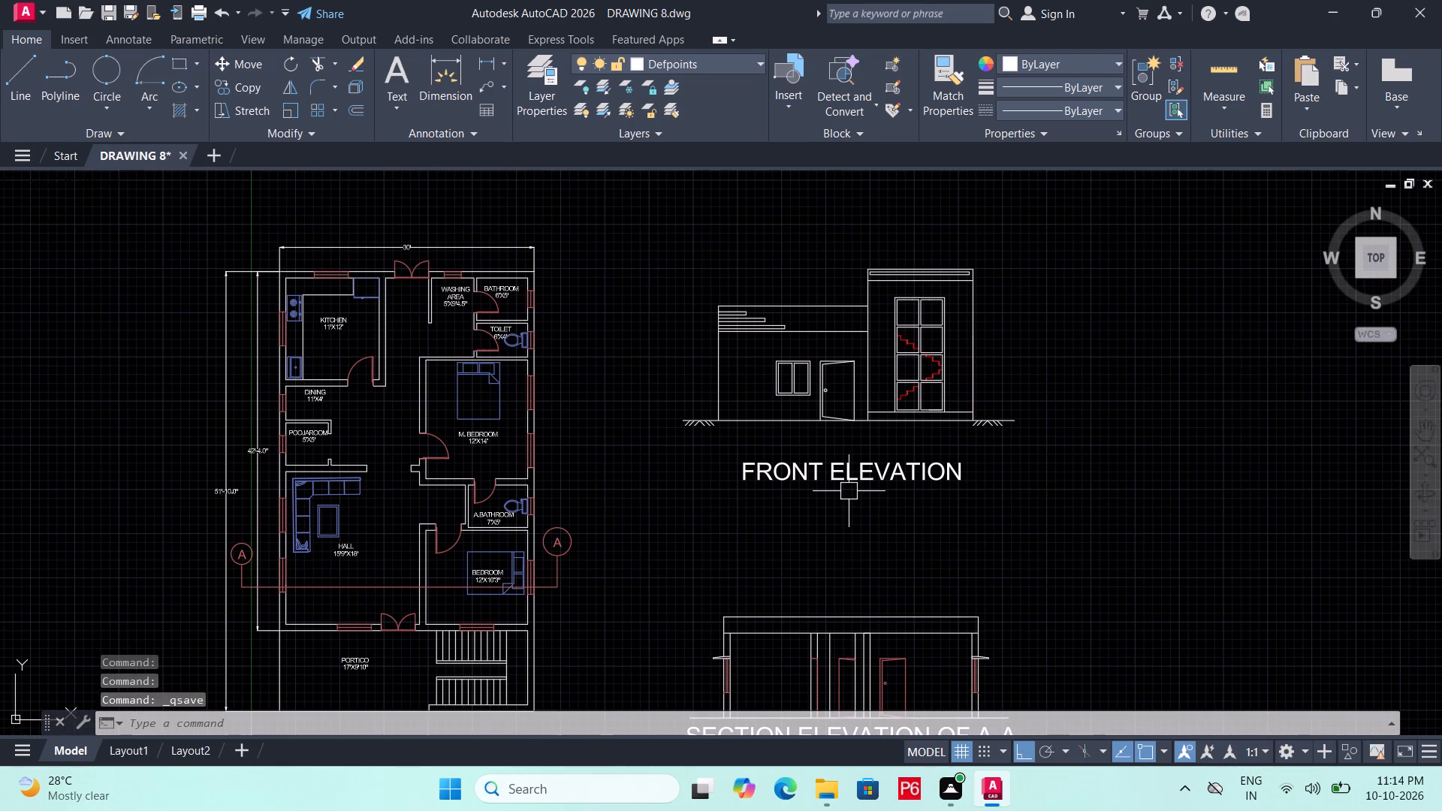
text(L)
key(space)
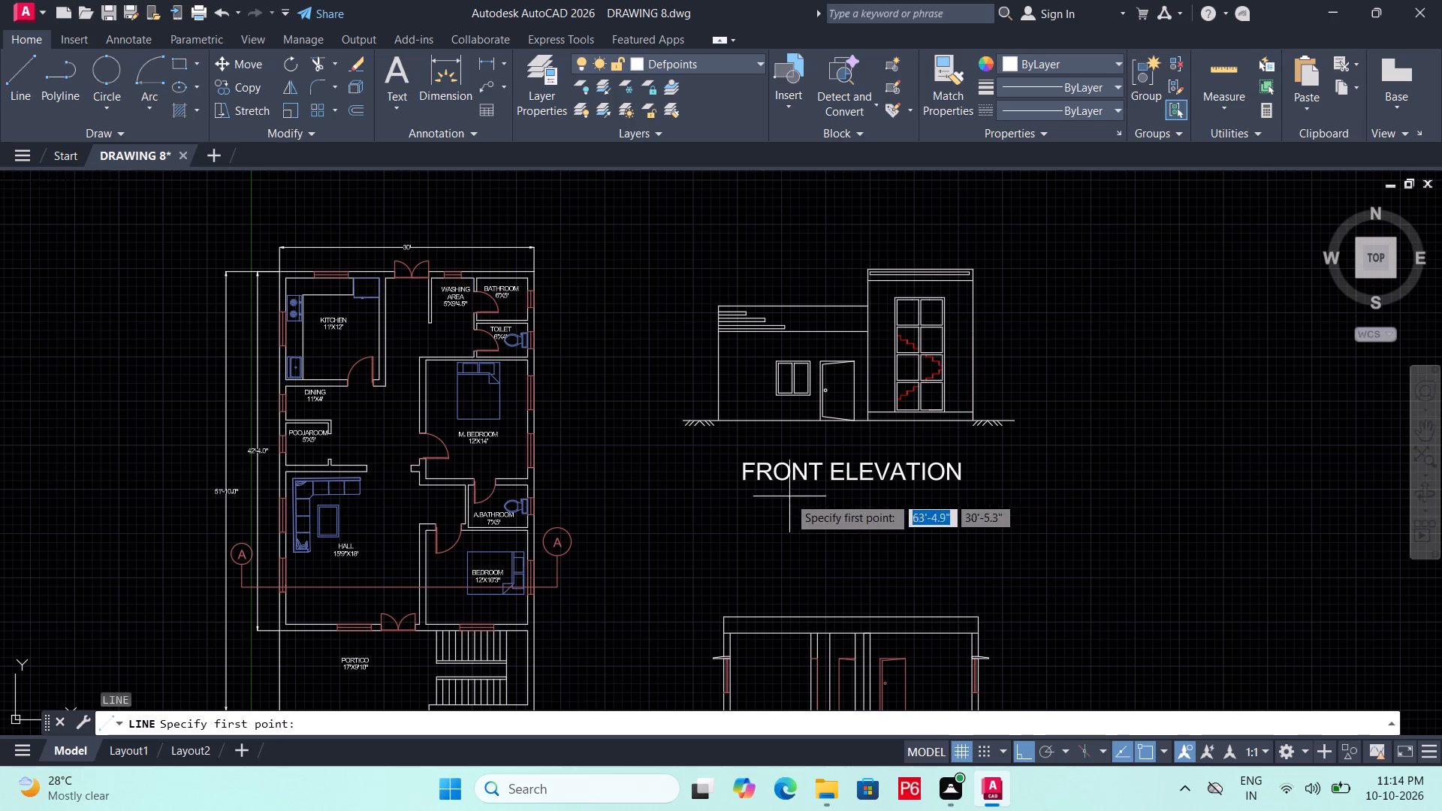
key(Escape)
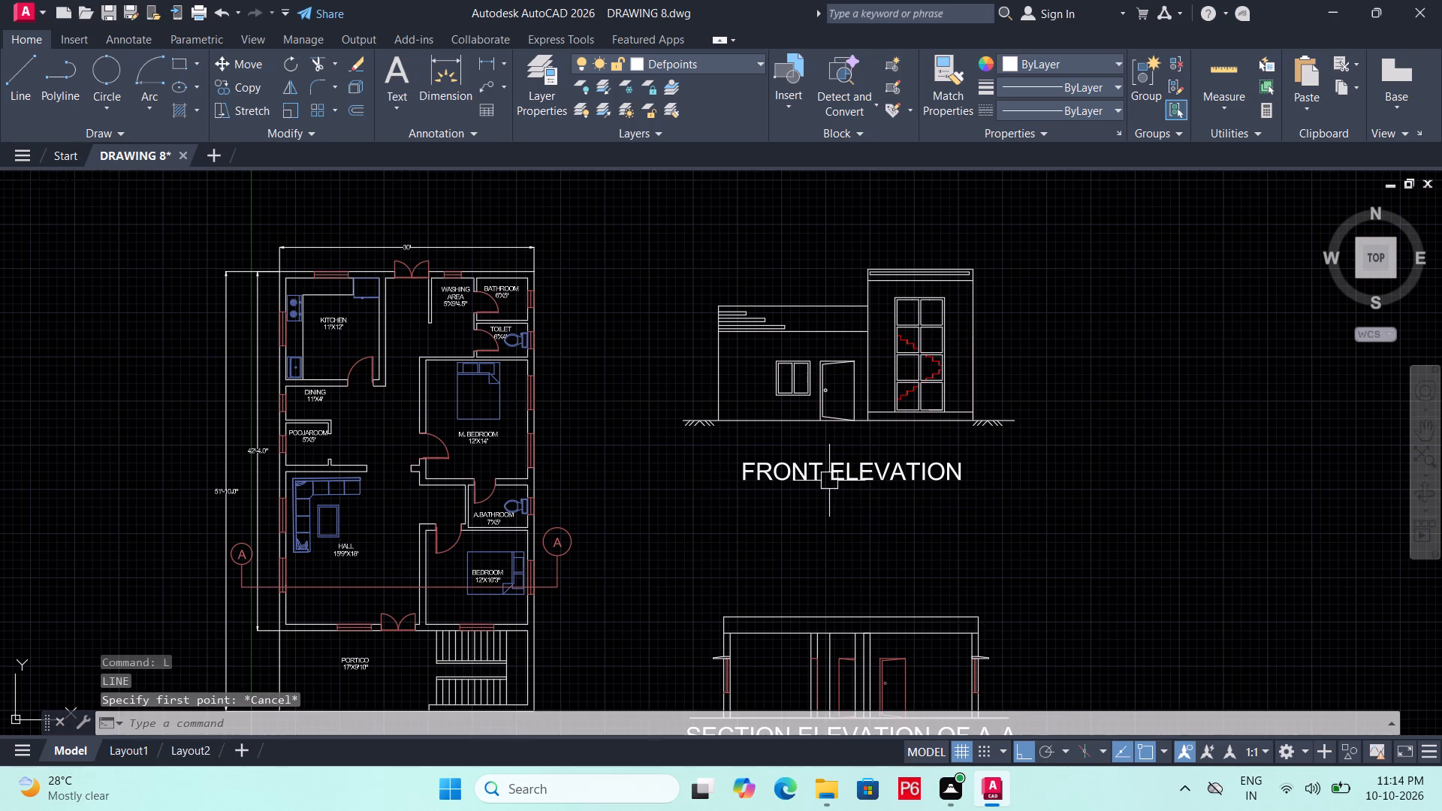
Save the drawing.
middle_drag(832, 481, 876, 393)
key(ctrl+s)
key(ctrl+s)
Put the FRONT ELEVATION, SECTION ELEVATION OF A-A and PLAN titles on the STAIRCASE layer.
click(878, 388)
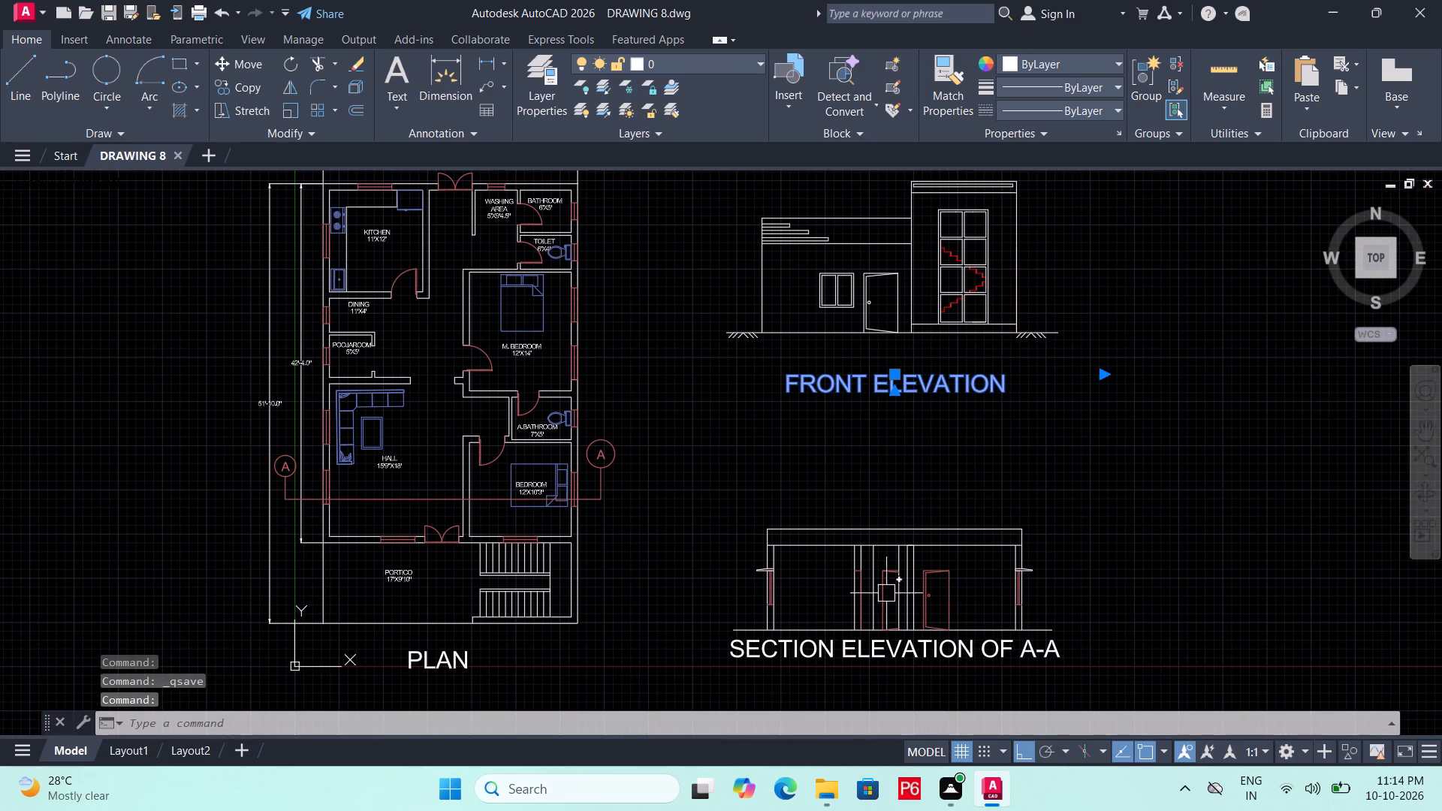
click(886, 658)
click(451, 668)
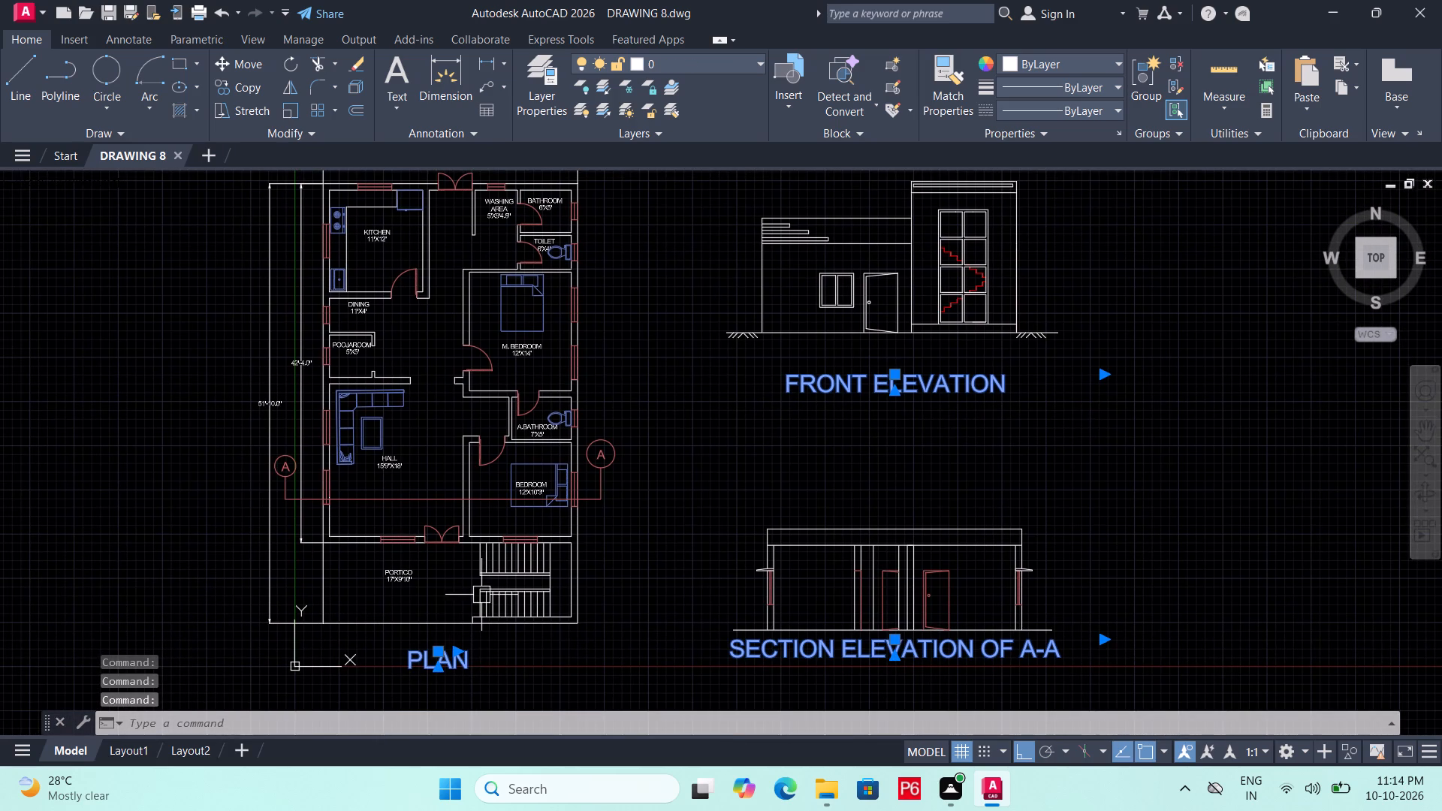
click(745, 62)
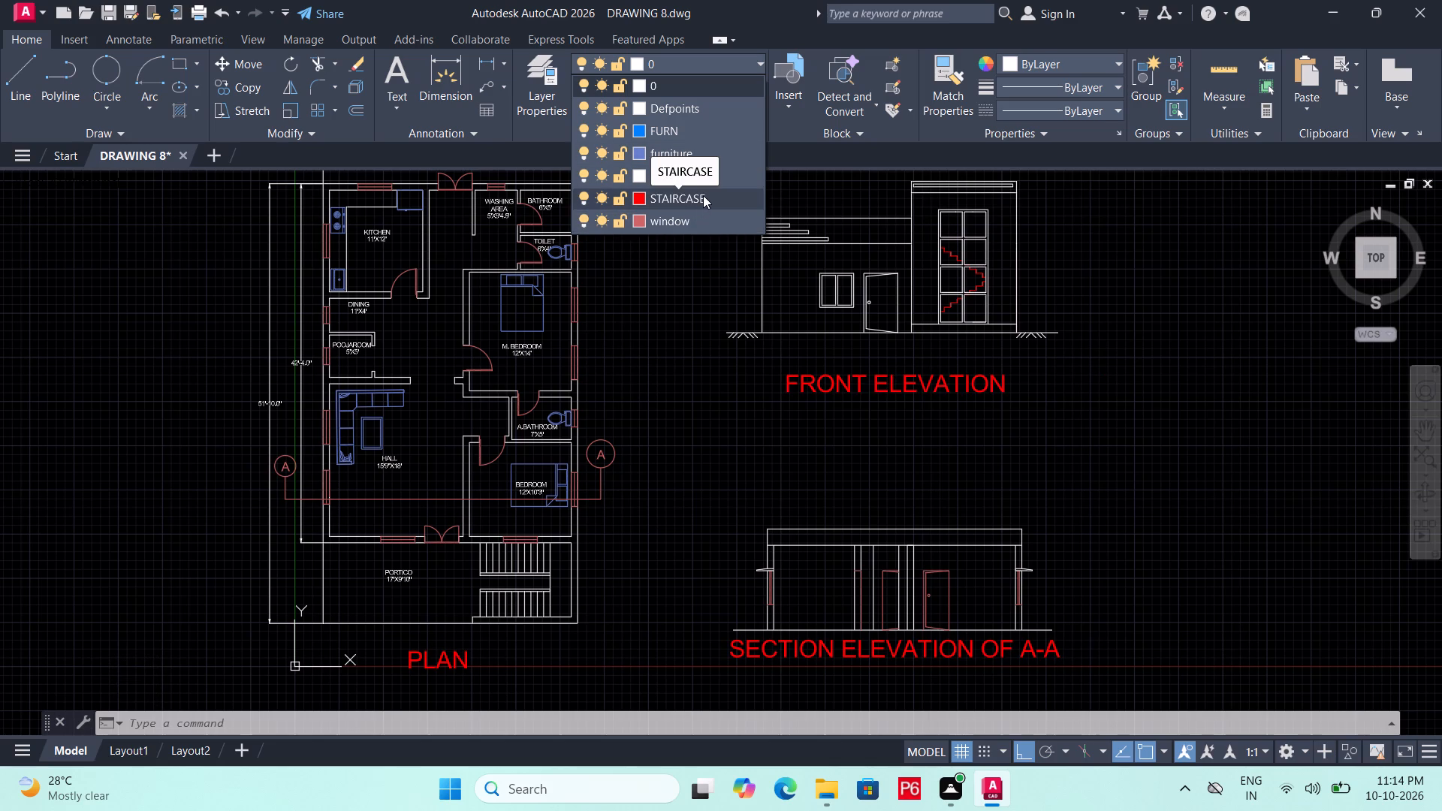
click(703, 195)
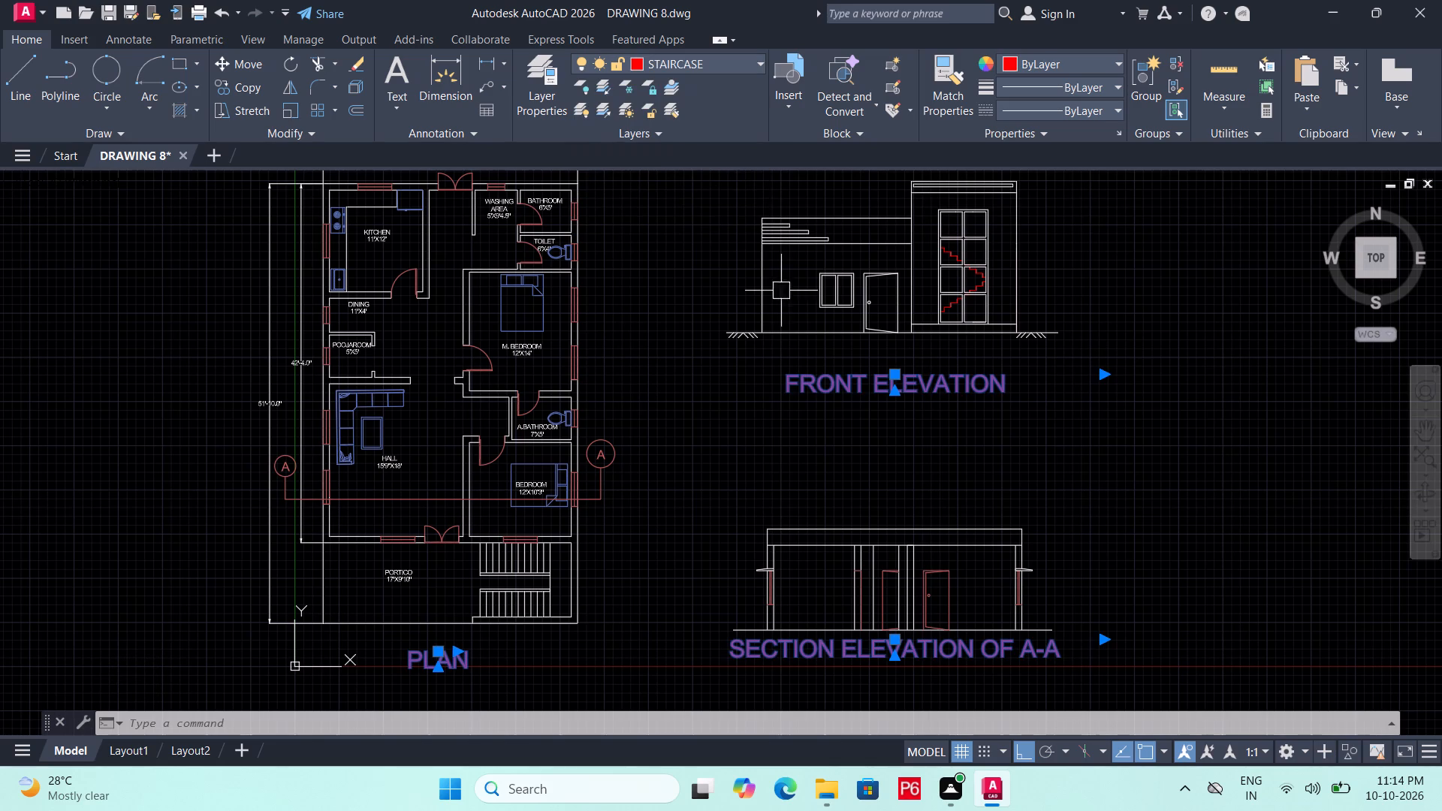
key(Escape)
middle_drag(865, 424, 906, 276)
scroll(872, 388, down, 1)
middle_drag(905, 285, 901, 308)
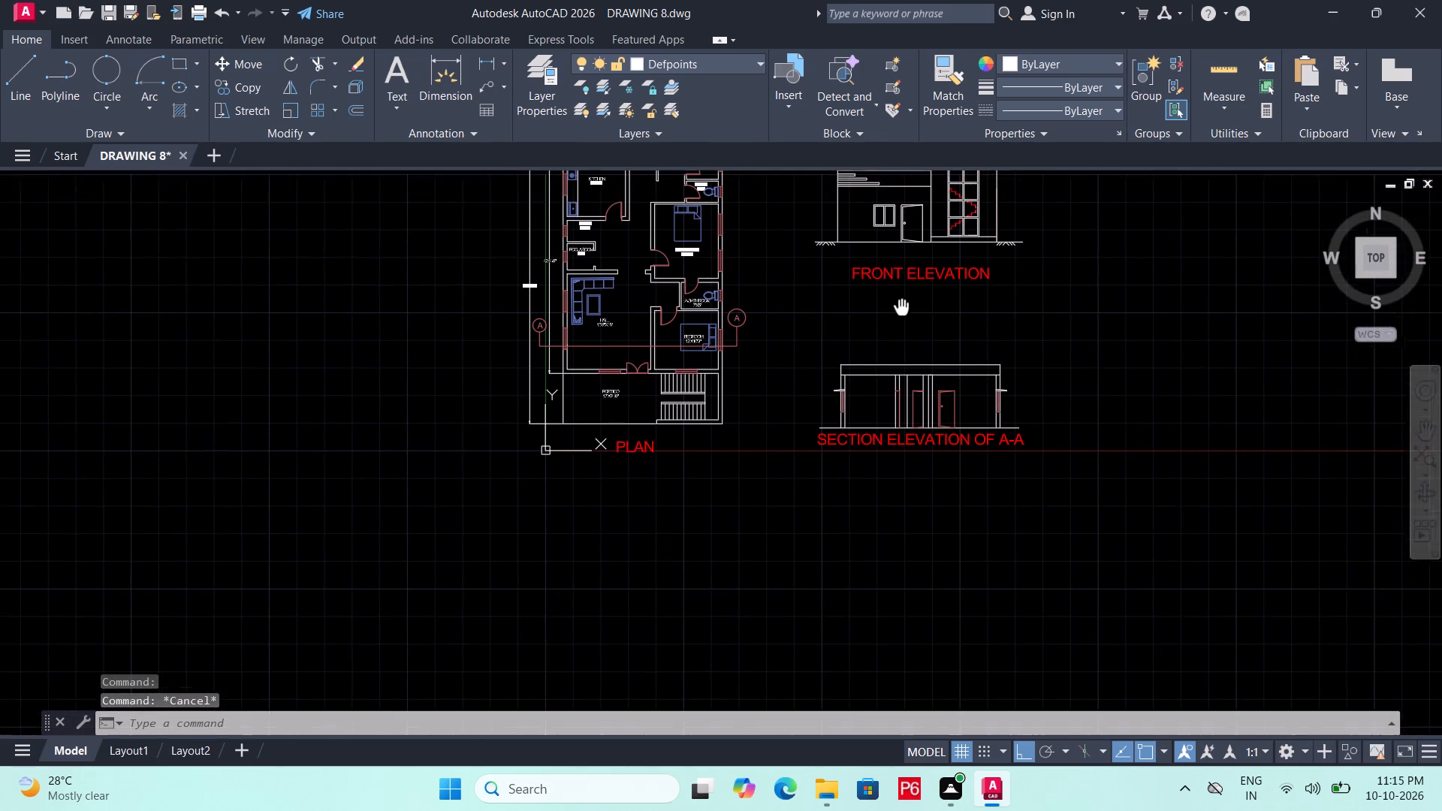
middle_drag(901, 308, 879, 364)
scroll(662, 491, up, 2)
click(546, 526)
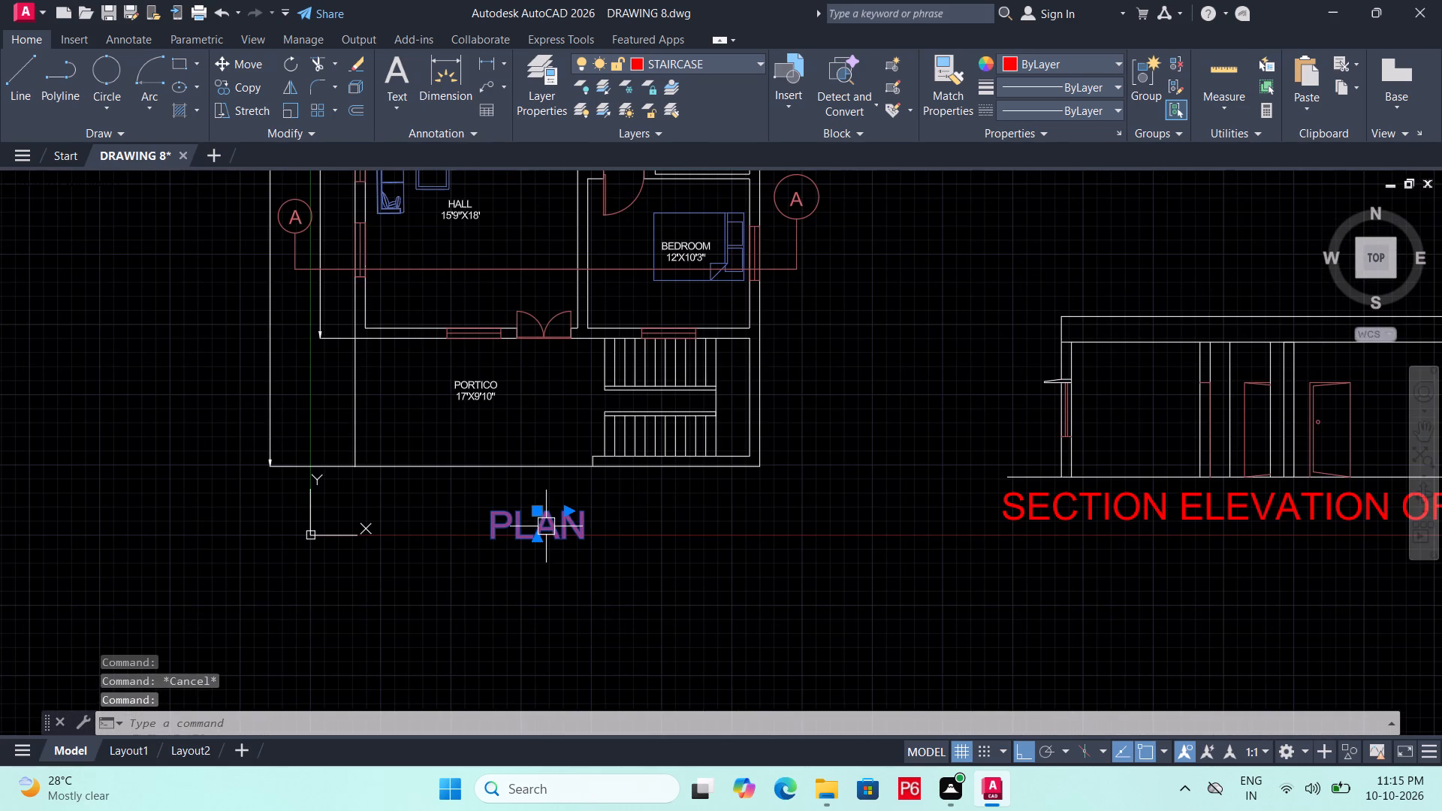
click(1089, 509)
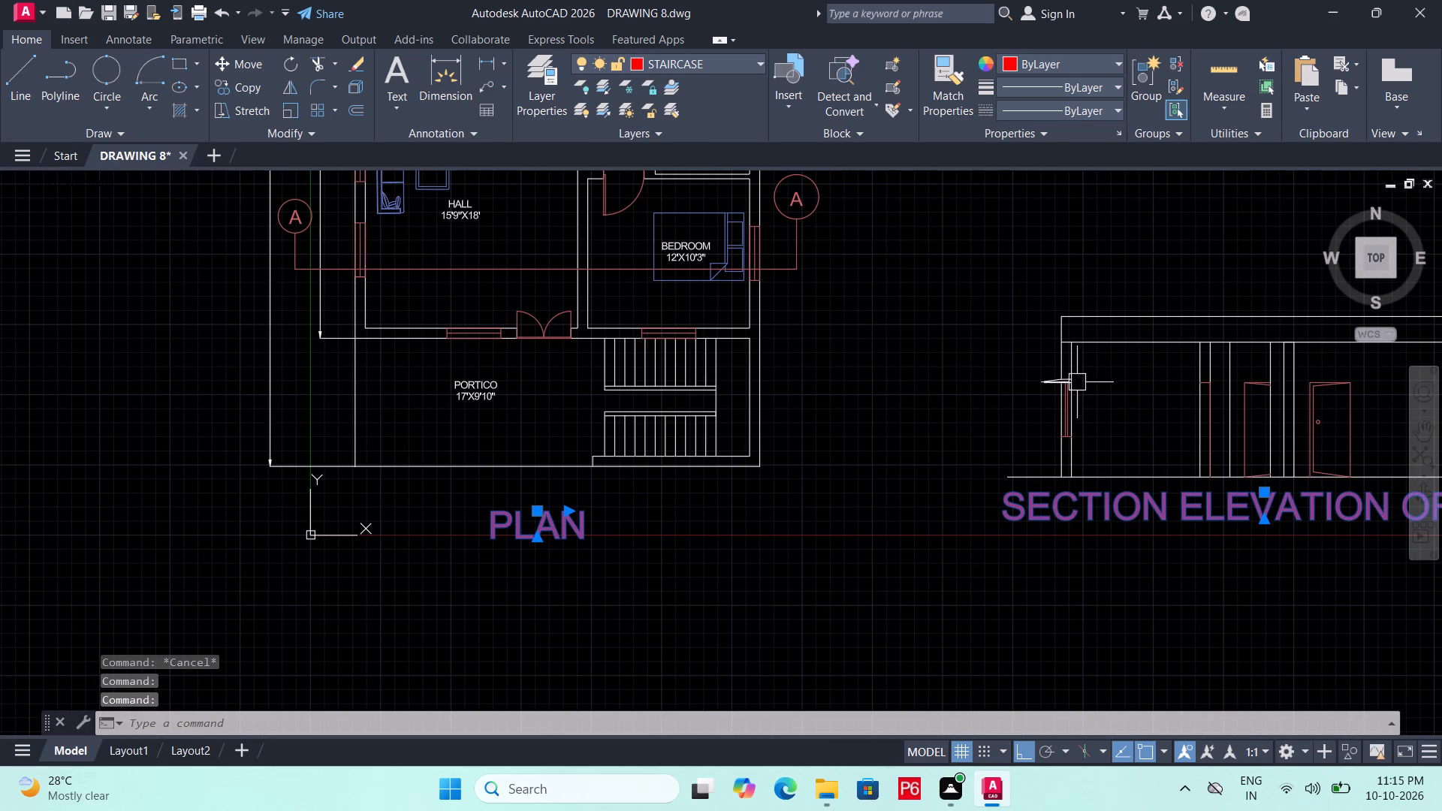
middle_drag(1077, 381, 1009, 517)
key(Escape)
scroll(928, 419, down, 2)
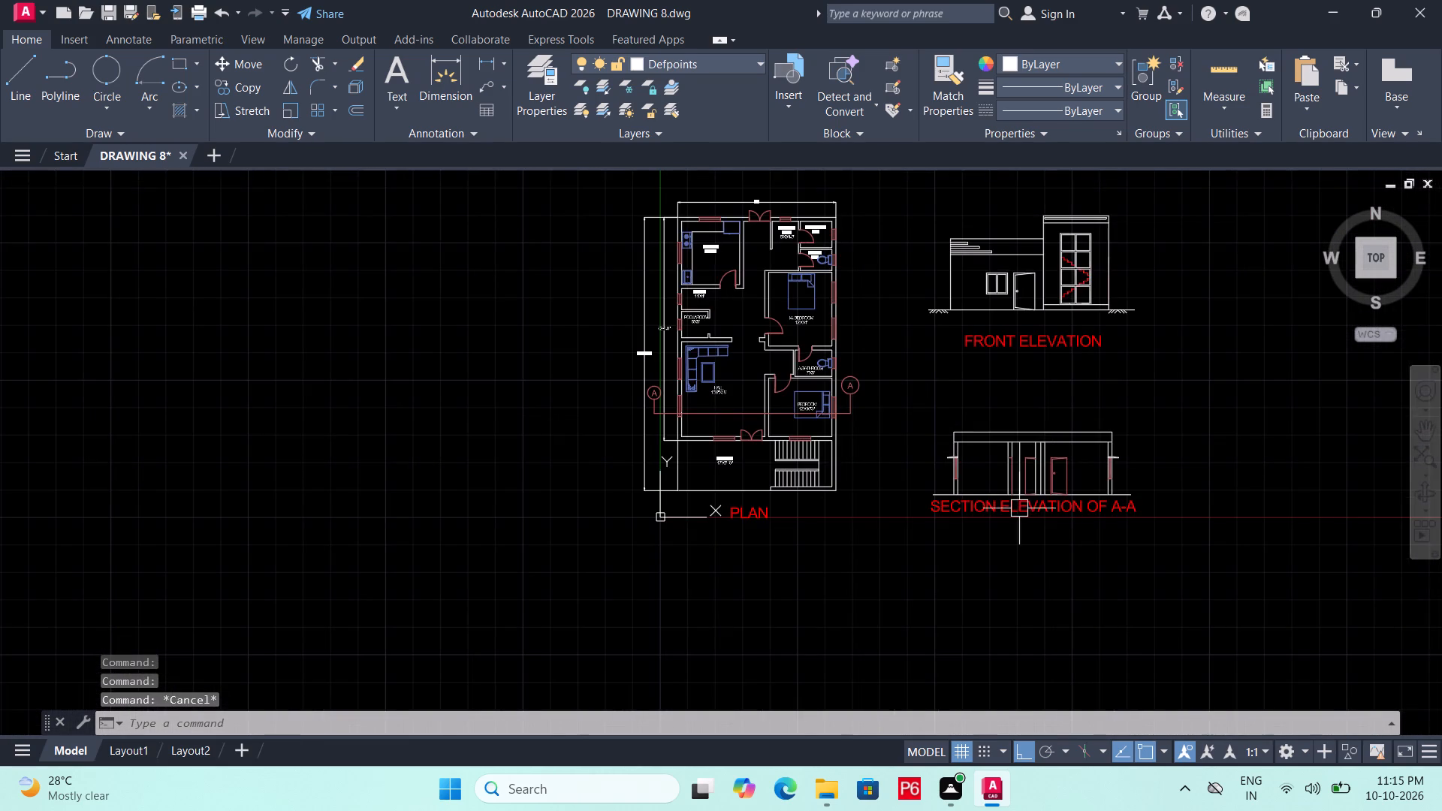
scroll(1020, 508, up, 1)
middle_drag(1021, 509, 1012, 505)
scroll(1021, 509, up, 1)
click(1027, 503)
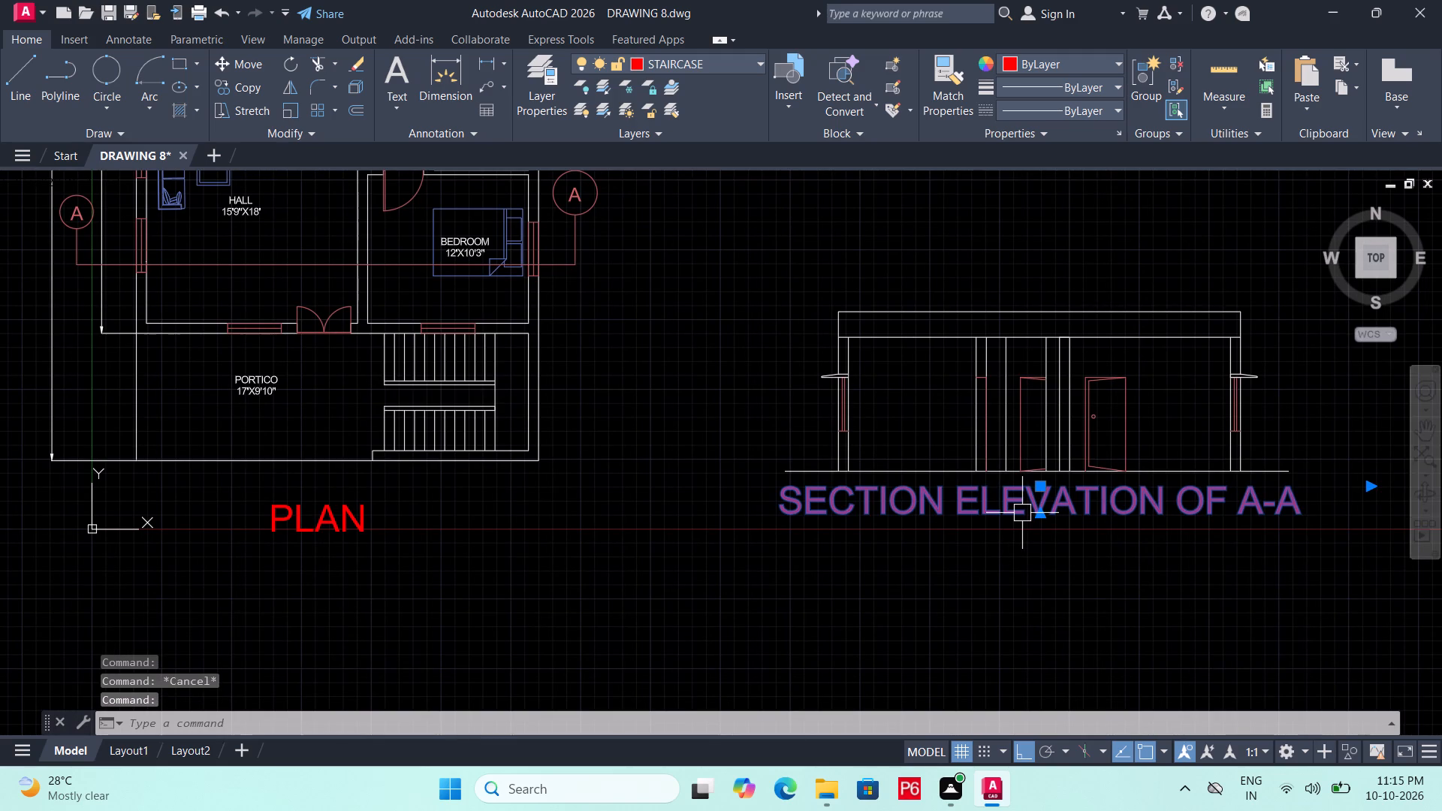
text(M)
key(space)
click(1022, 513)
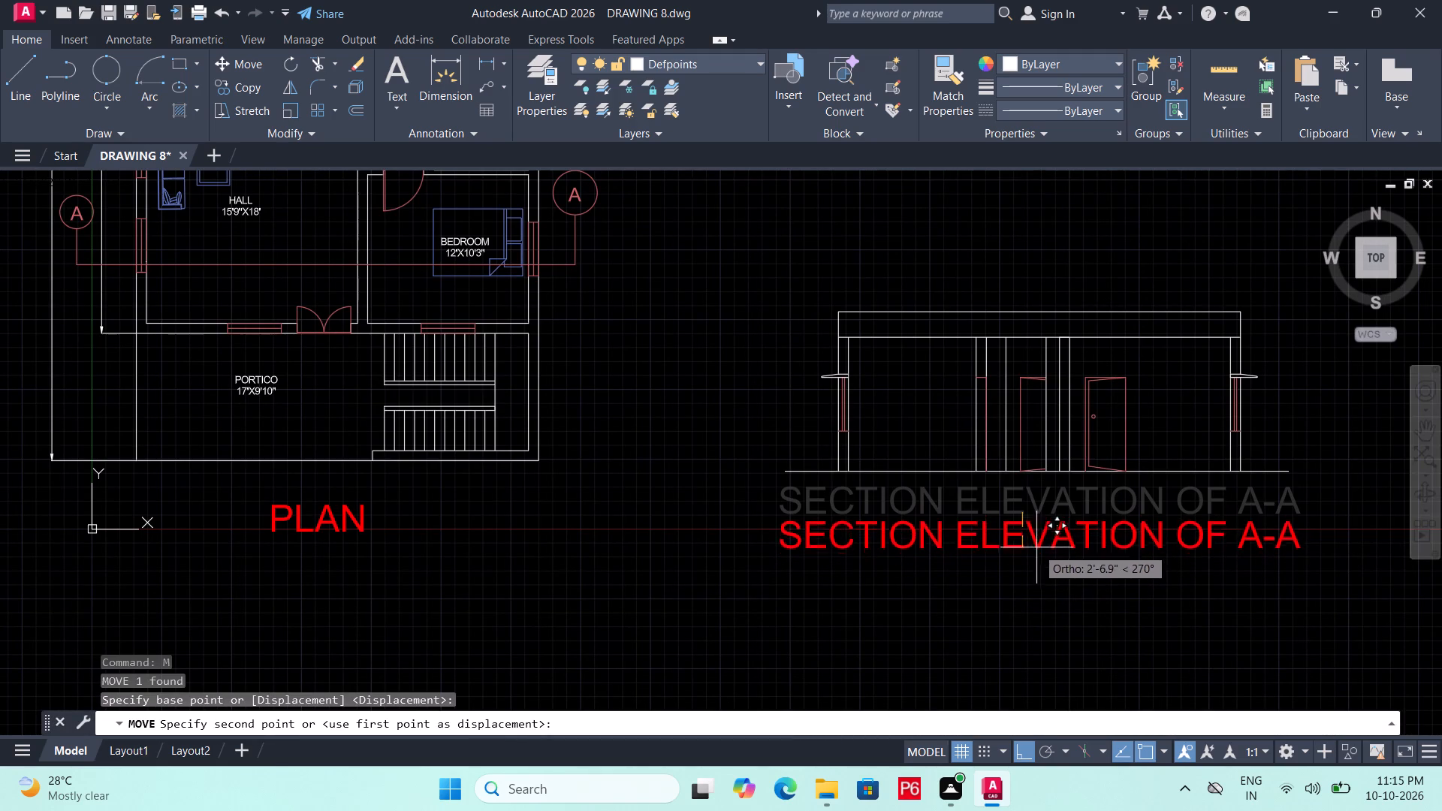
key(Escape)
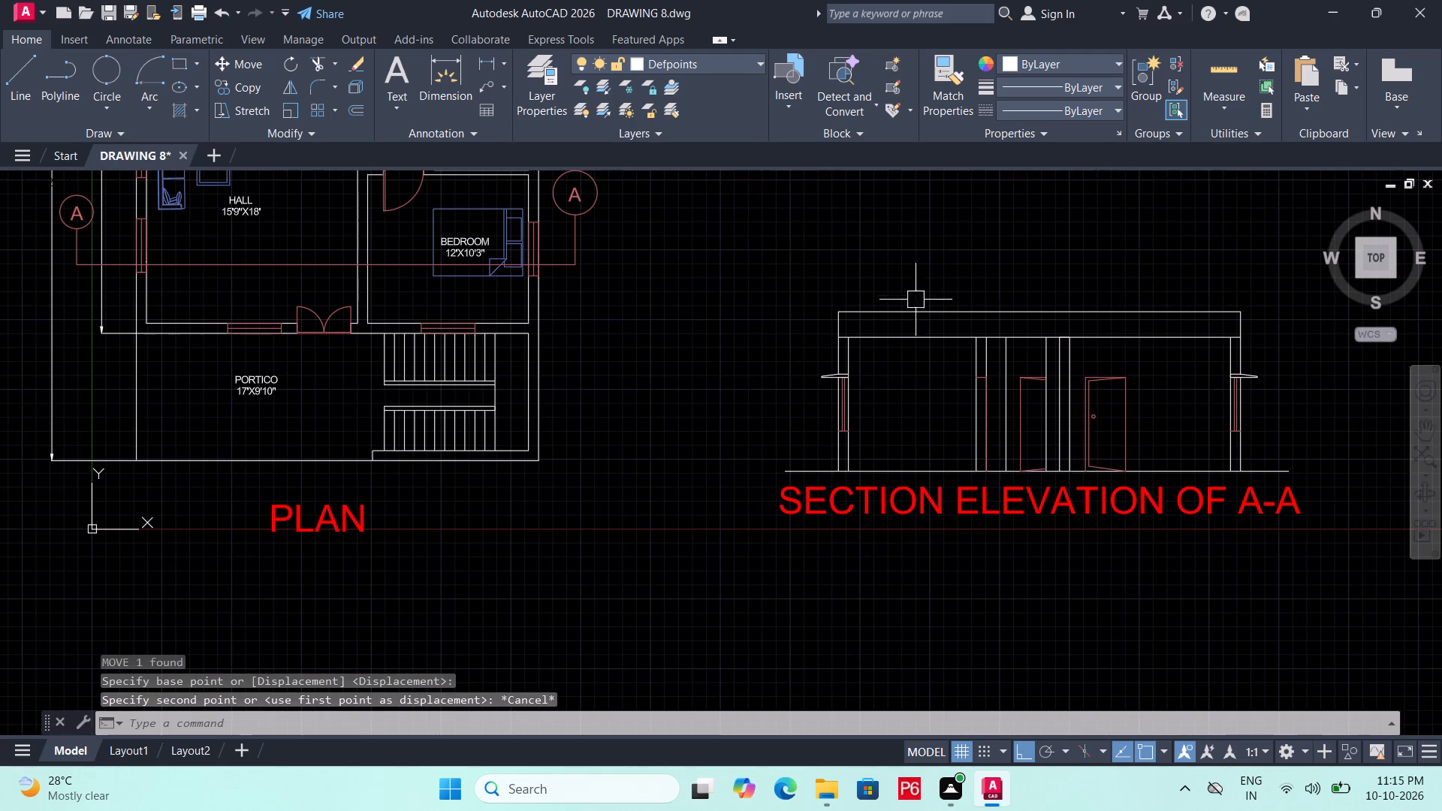
Move the section elevation linework, without its title, straight up towards the FRONT ELEVATION title.
scroll(1019, 484, up, 2)
scroll(937, 475, down, 2)
middle_drag(899, 492, 773, 535)
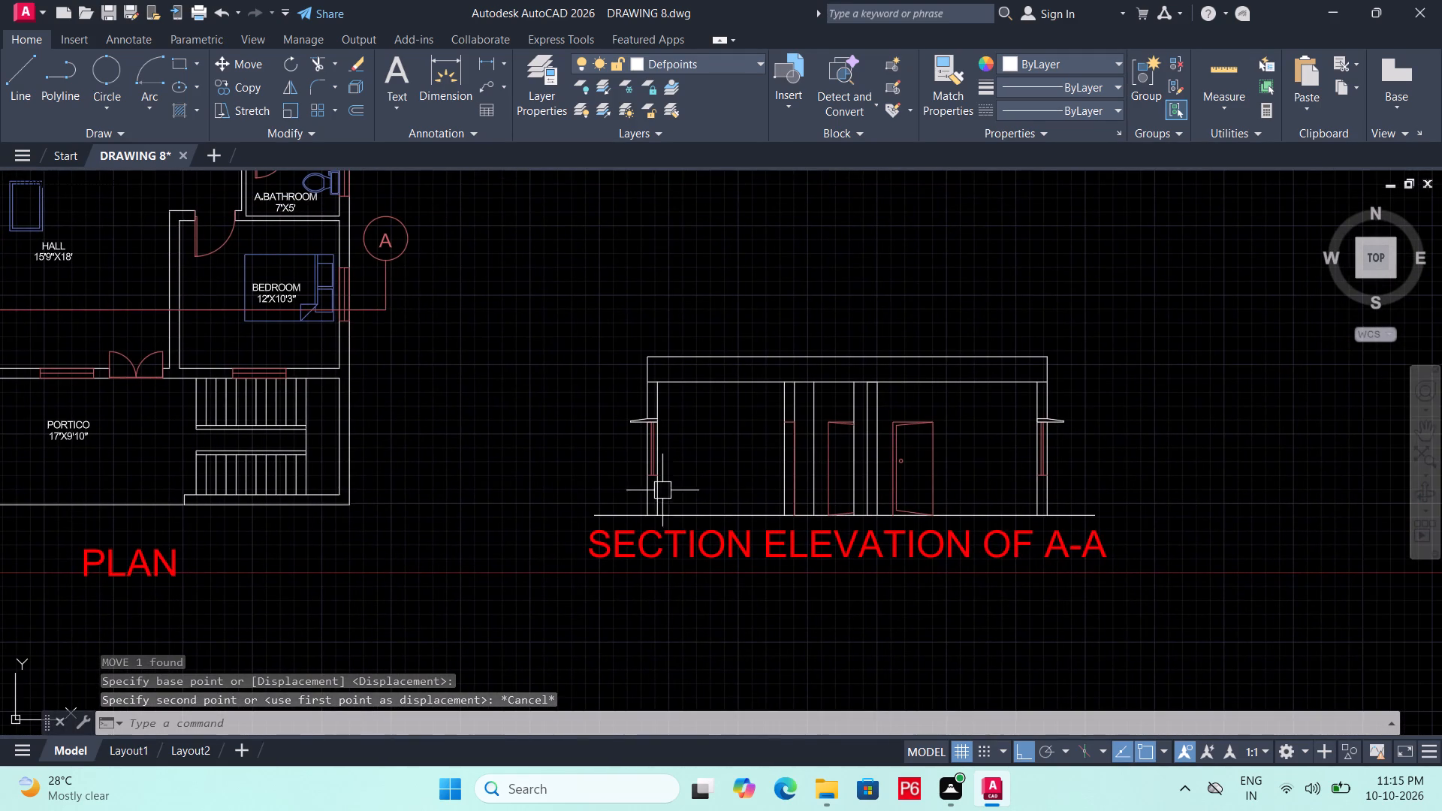
click(523, 331)
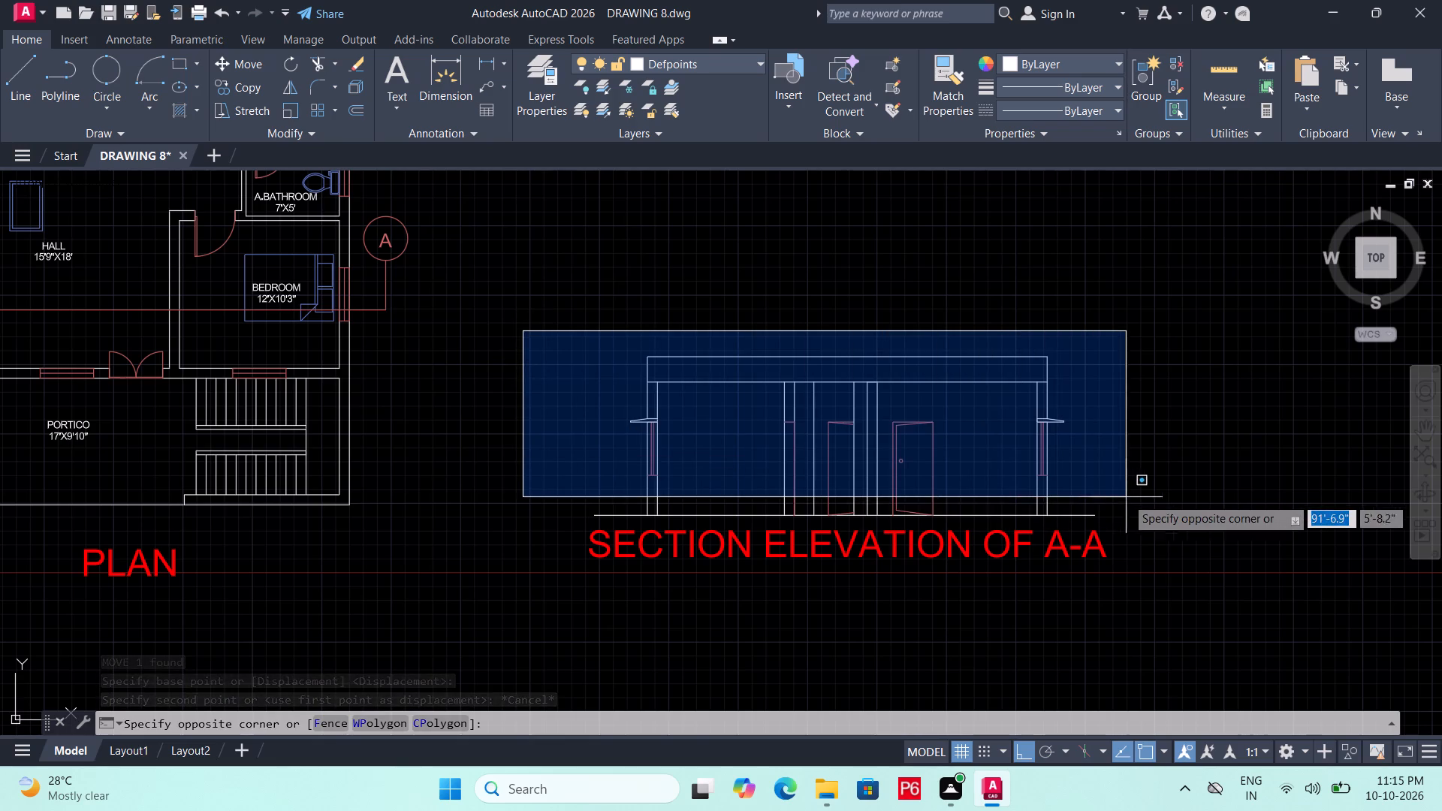
click(1130, 524)
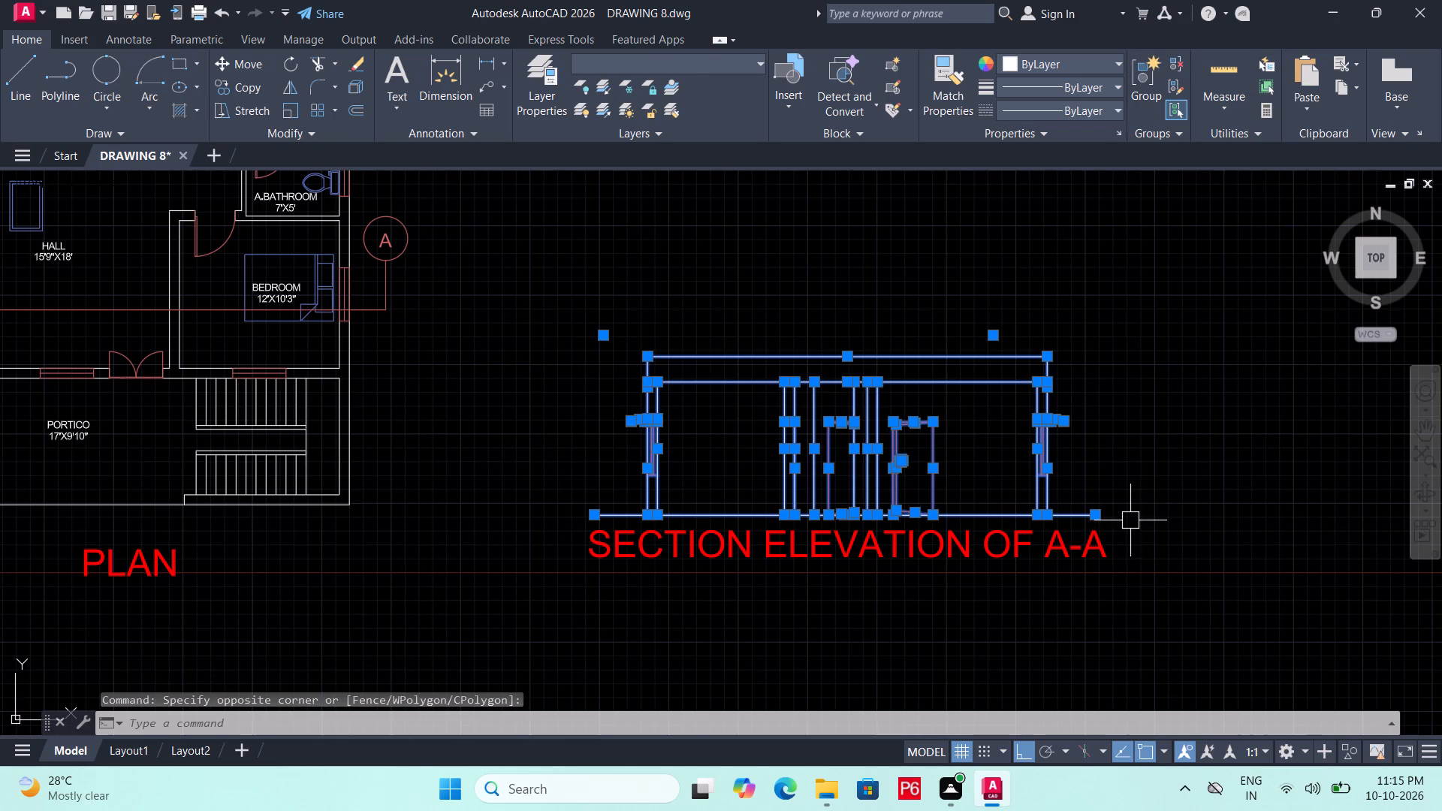
text(M)
key(space)
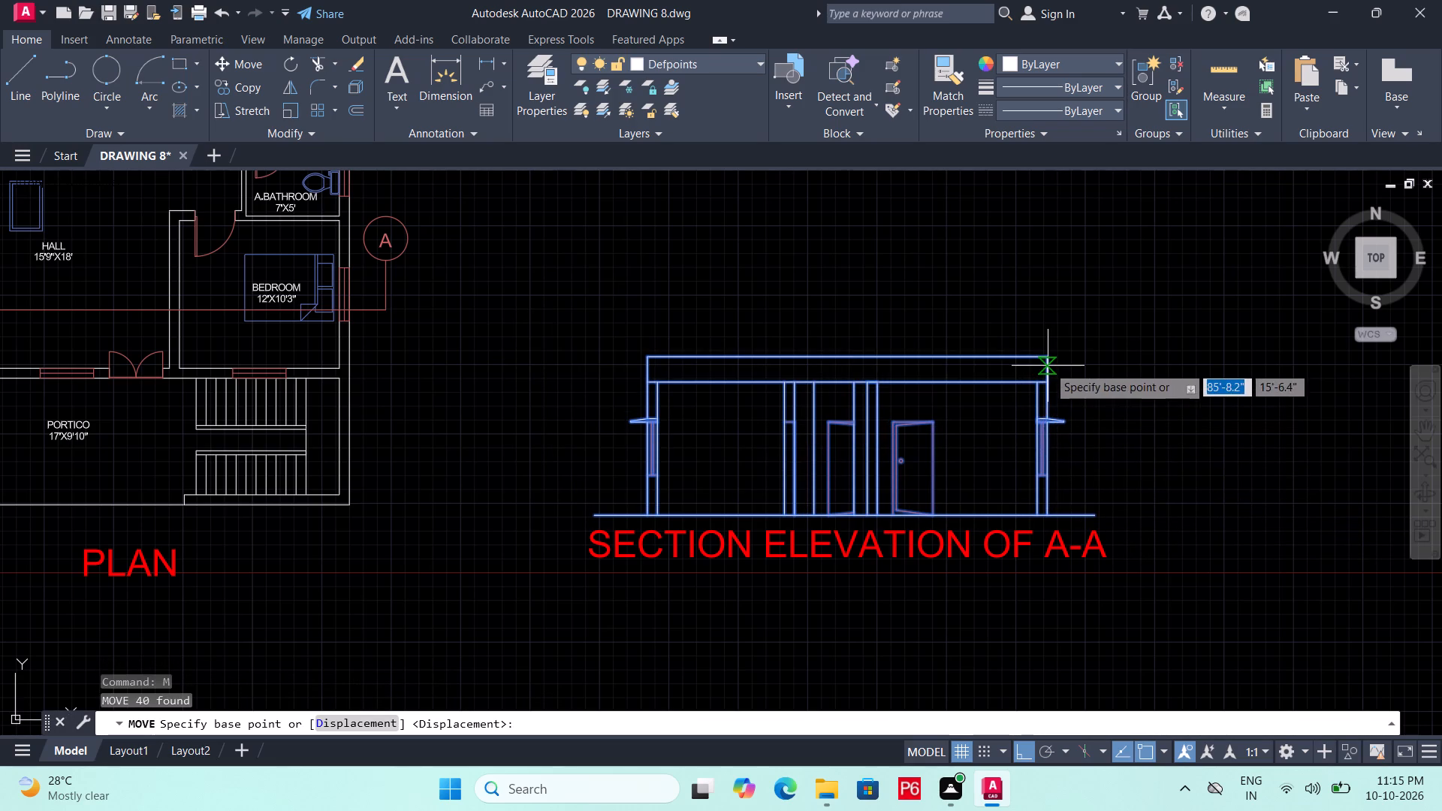
click(1048, 366)
scroll(1055, 210, down, 1)
middle_drag(1055, 213, 1060, 377)
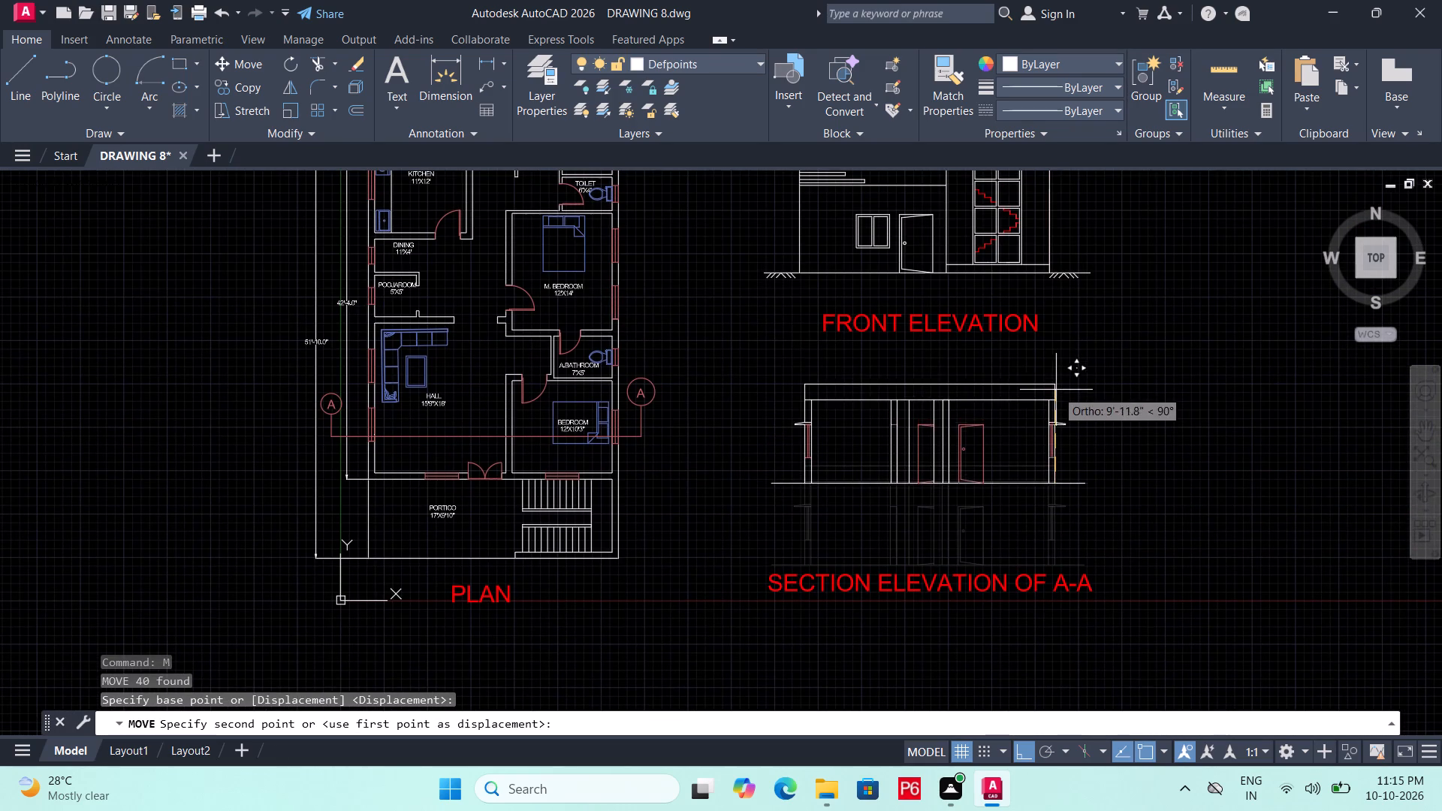
click(1054, 405)
key(Escape)
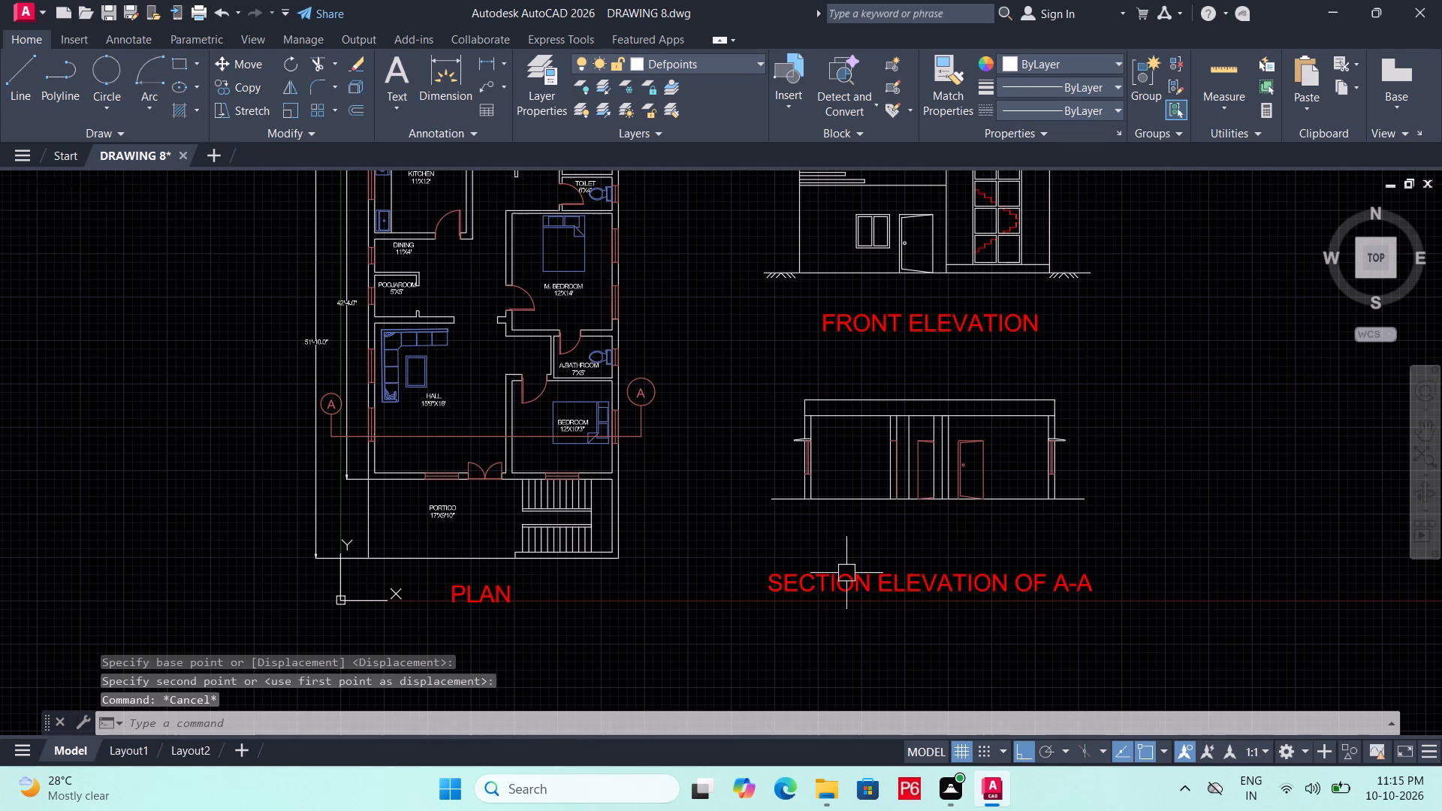
Move the SECTION ELEVATION OF A-A title straight up to just below the section's ground line.
click(847, 575)
text(M)
key(space)
click(848, 576)
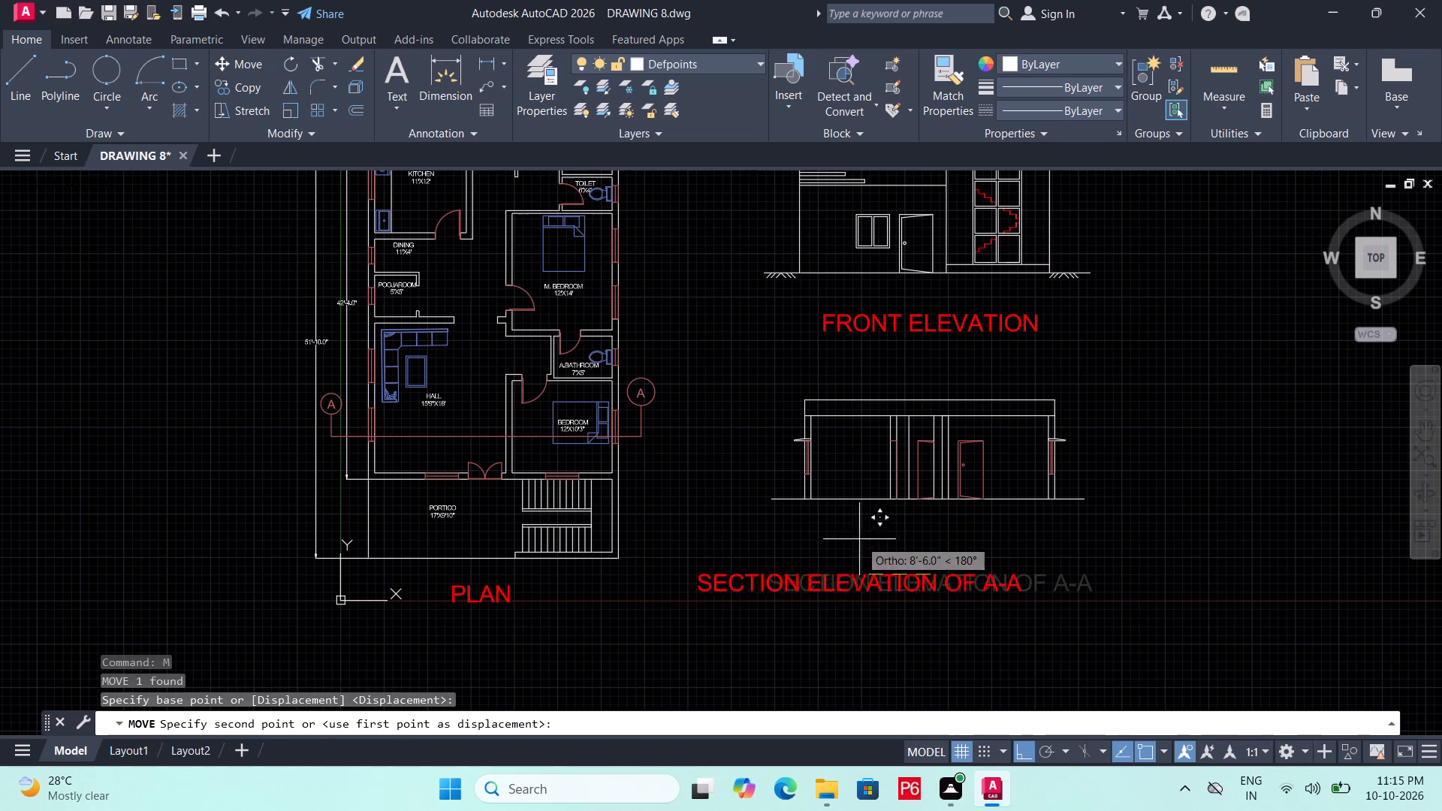
click(934, 523)
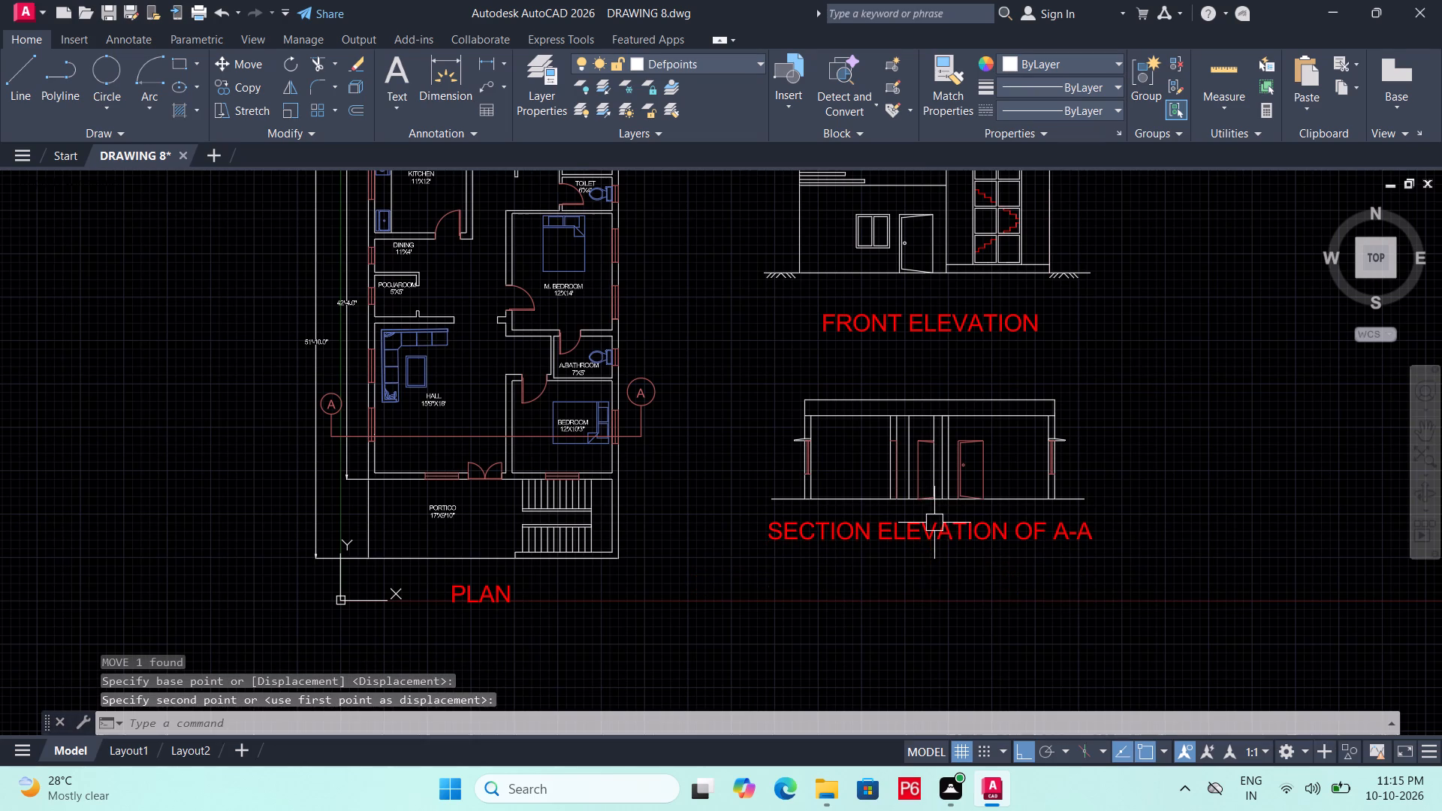
Save the drawing.
key(ctrl+s)
key(ctrl+s)
key(ctrl+s)
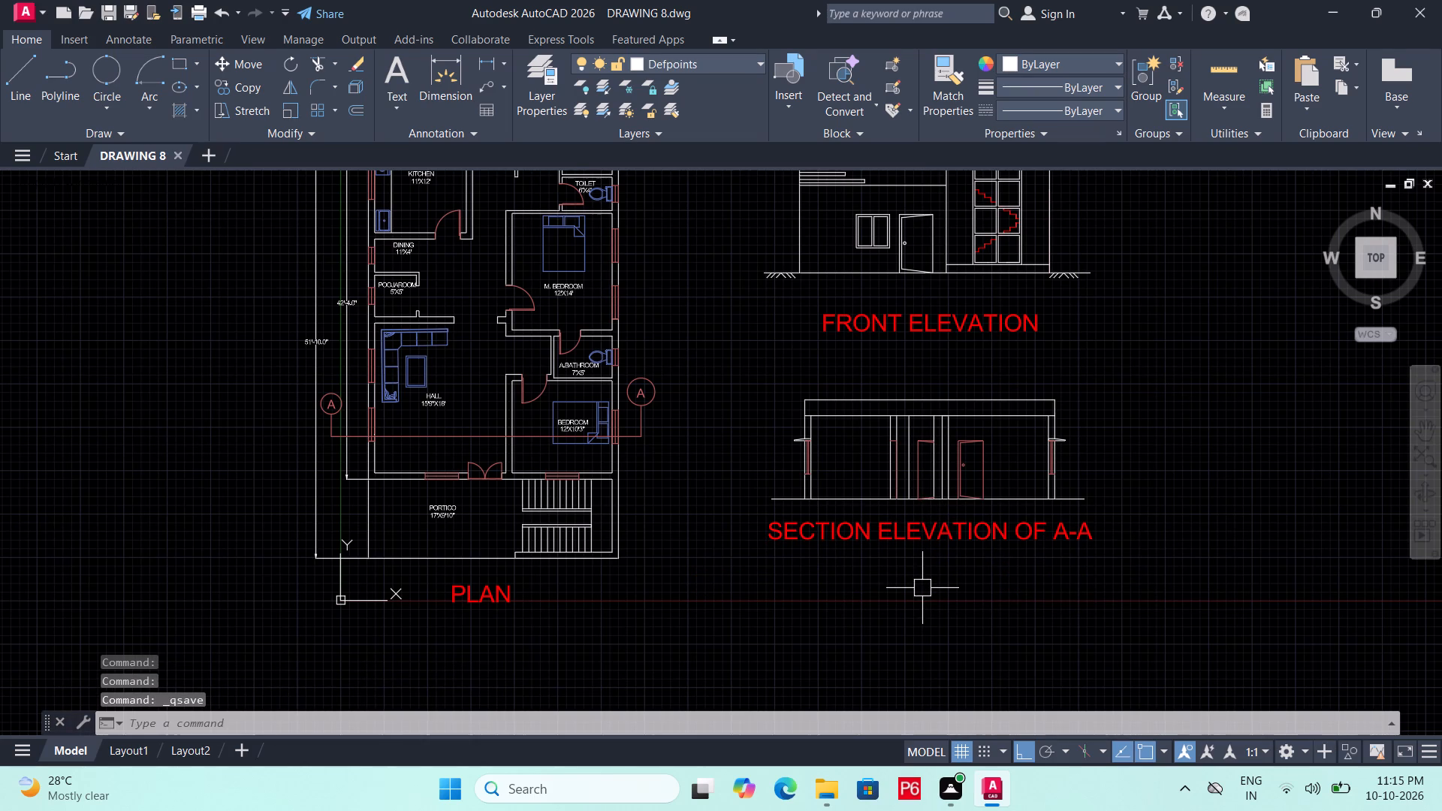
Move the plan, both elevations and all titles together about 34'-5" horizontally to the right, away from the origin.
scroll(922, 588, down, 1)
middle_drag(922, 589, 890, 534)
scroll(648, 521, up, 1)
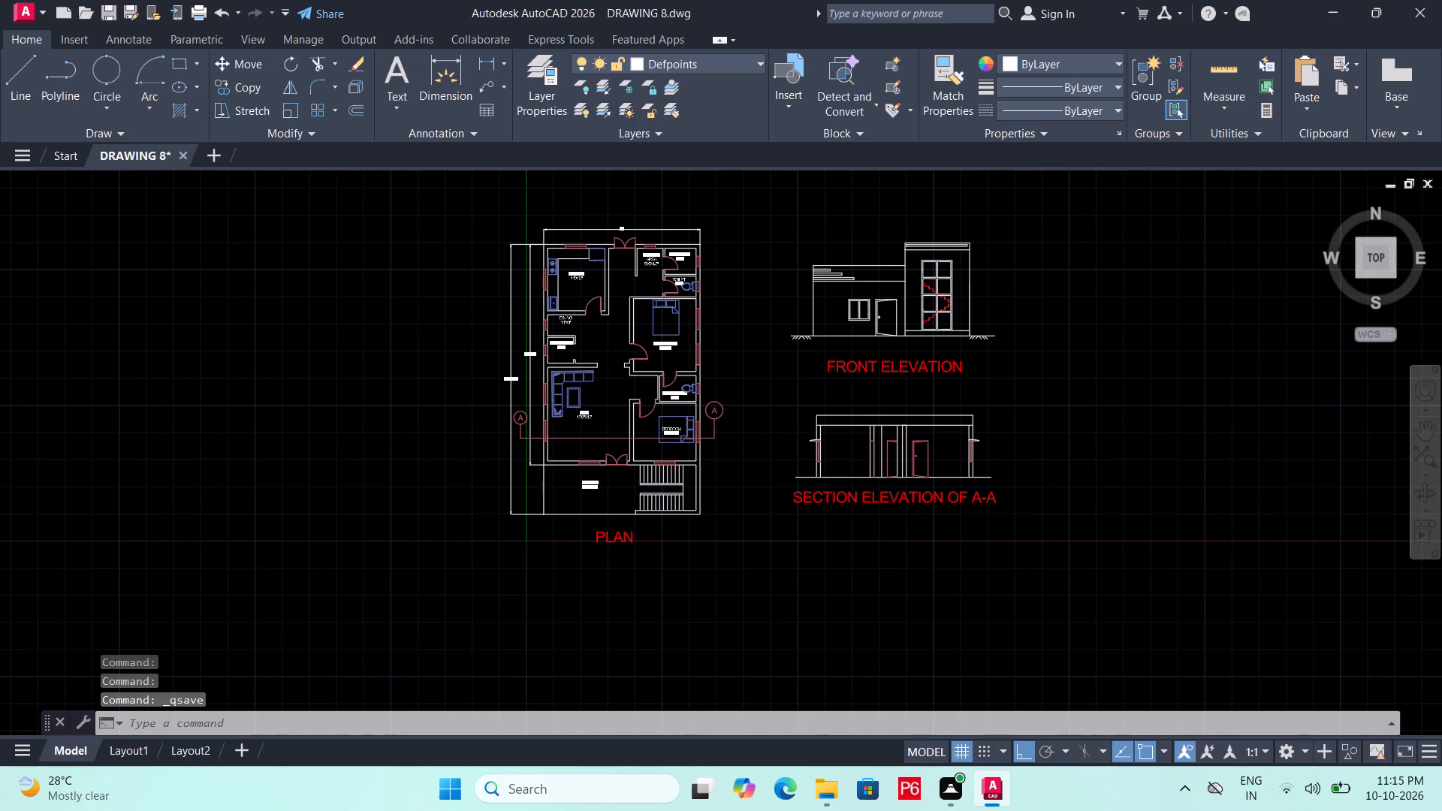
scroll(708, 565, down, 1)
drag(467, 216, 496, 221)
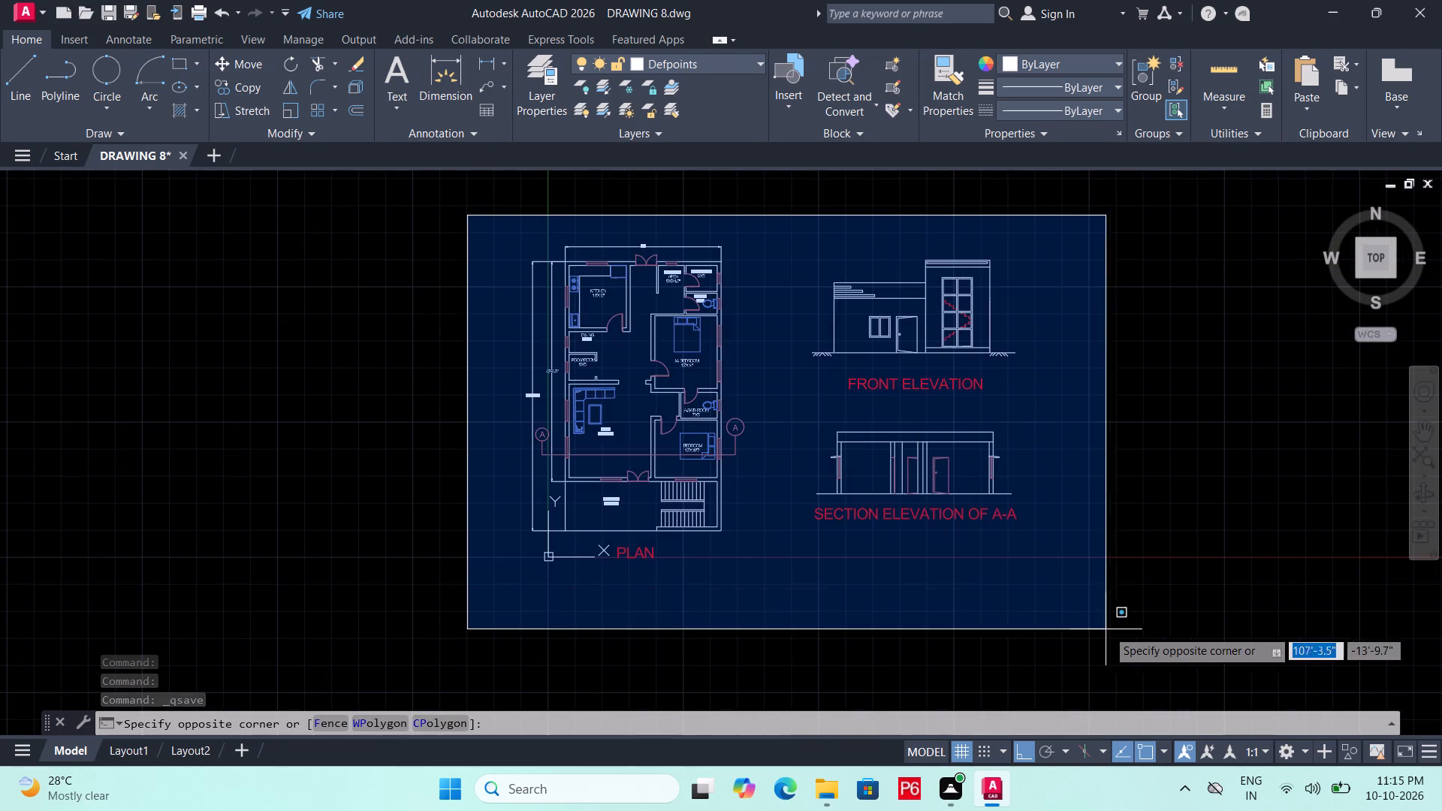
click(1118, 593)
text(M)
key(space)
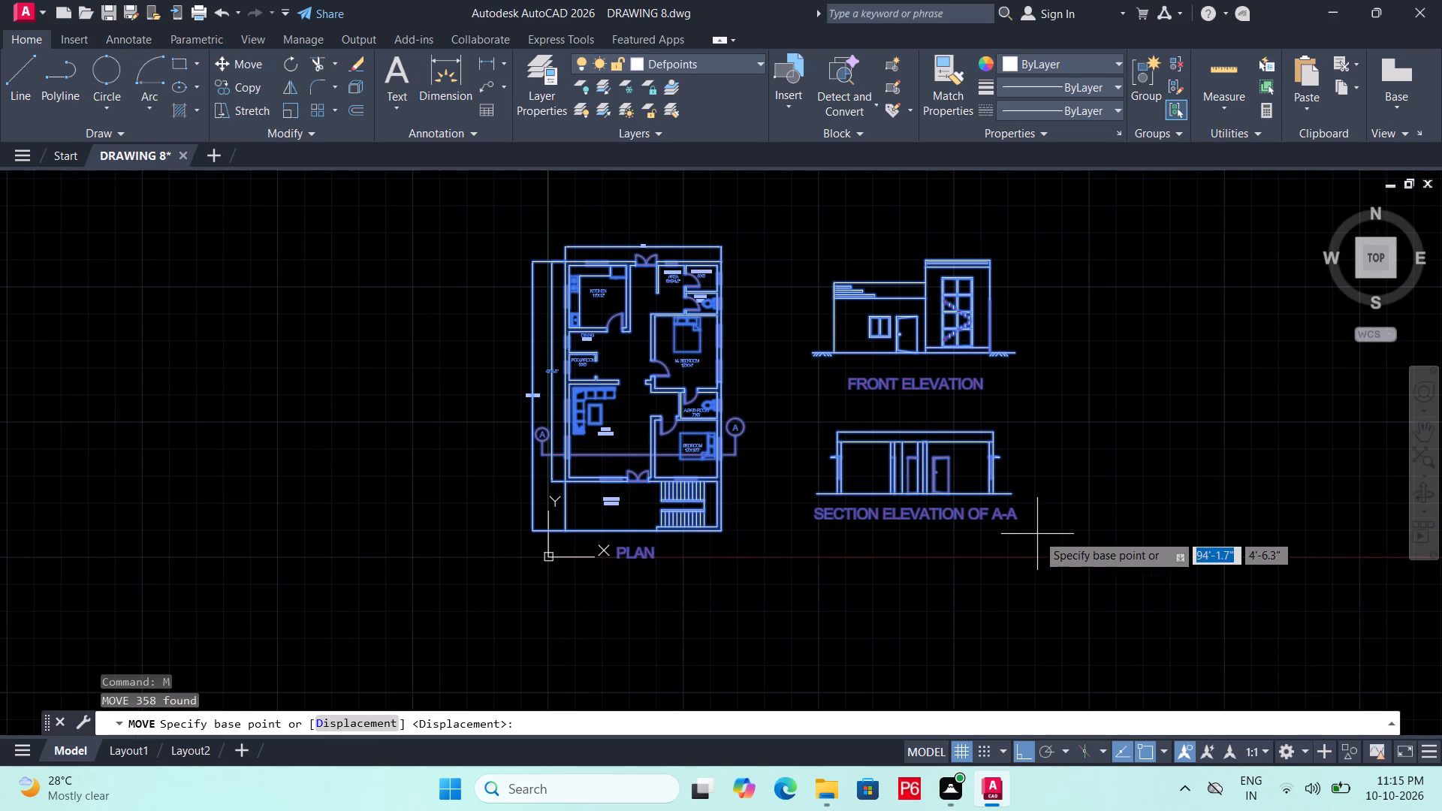
click(1018, 519)
middle_drag(1197, 514, 984, 595)
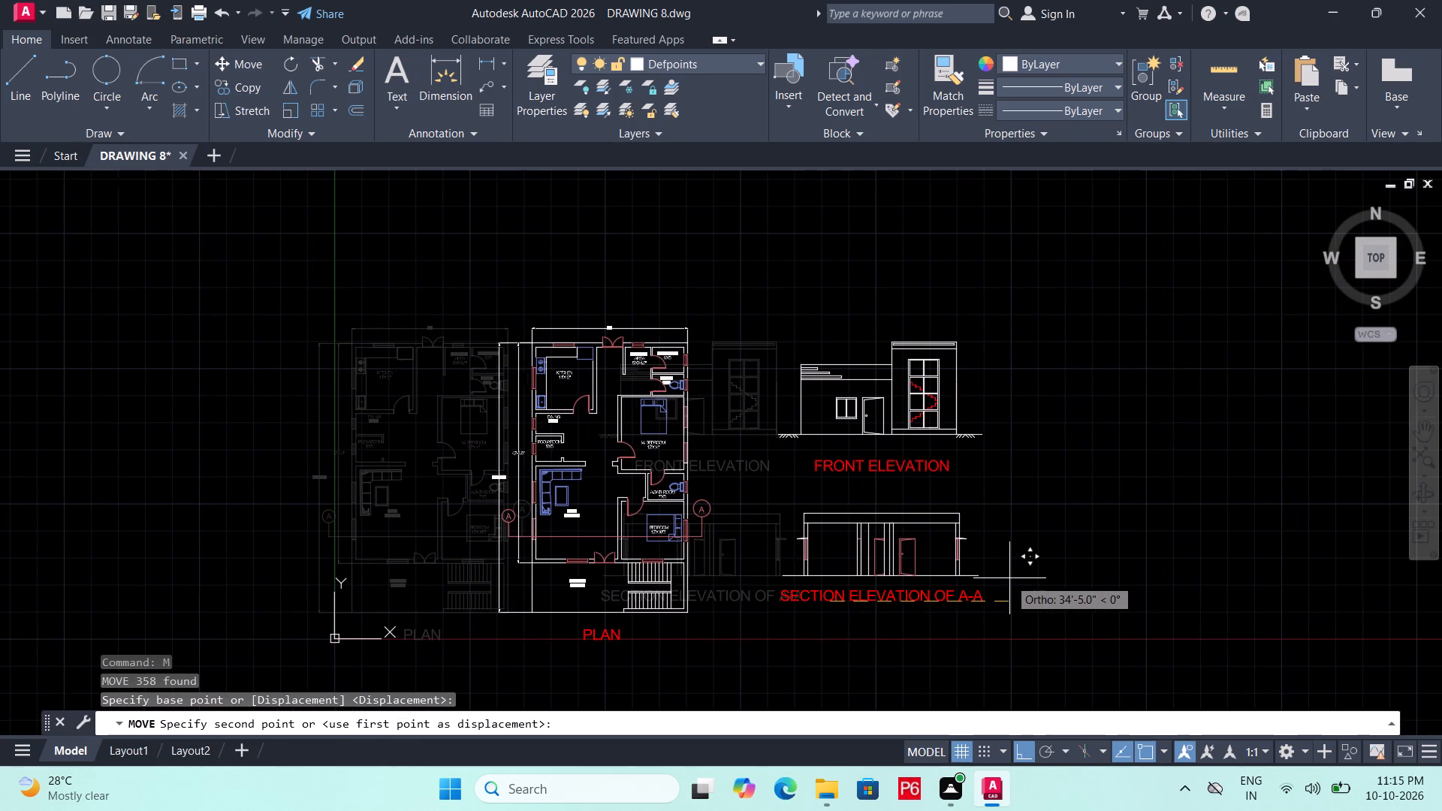
click(1009, 578)
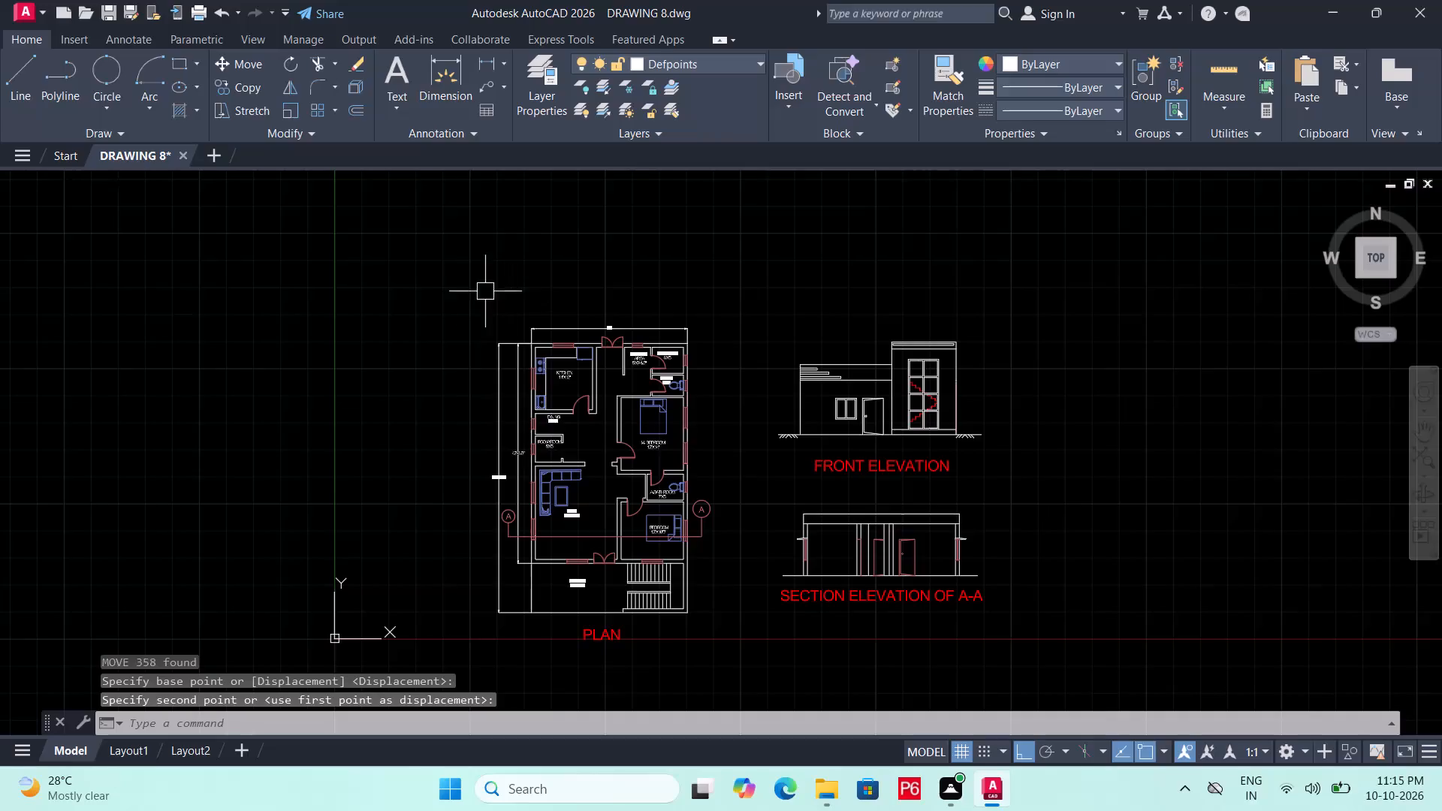
Move the plan, both elevations and all titles together about 26'-5" straight up, above the X axis.
drag(451, 288, 463, 296)
click(1030, 664)
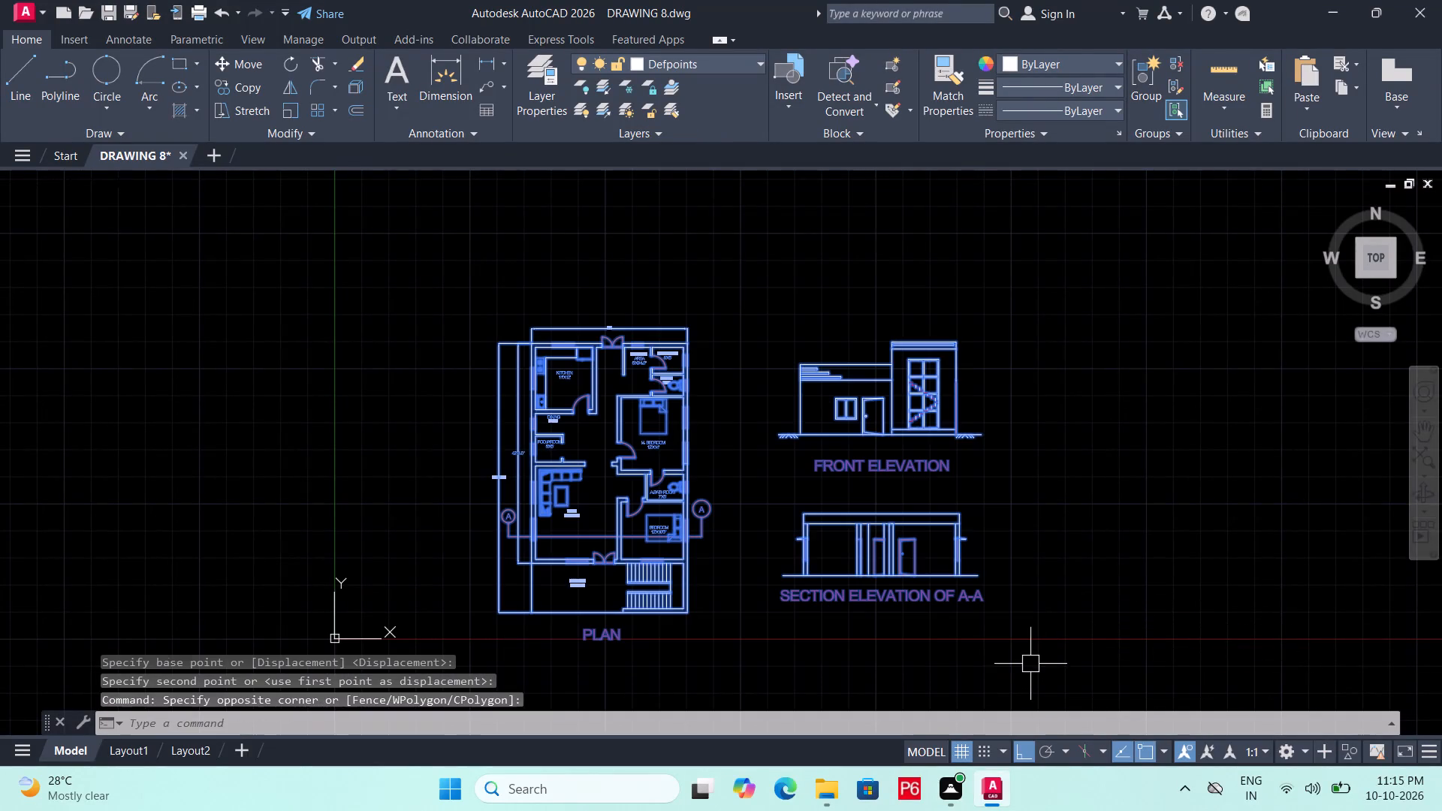
key(m)
key(space)
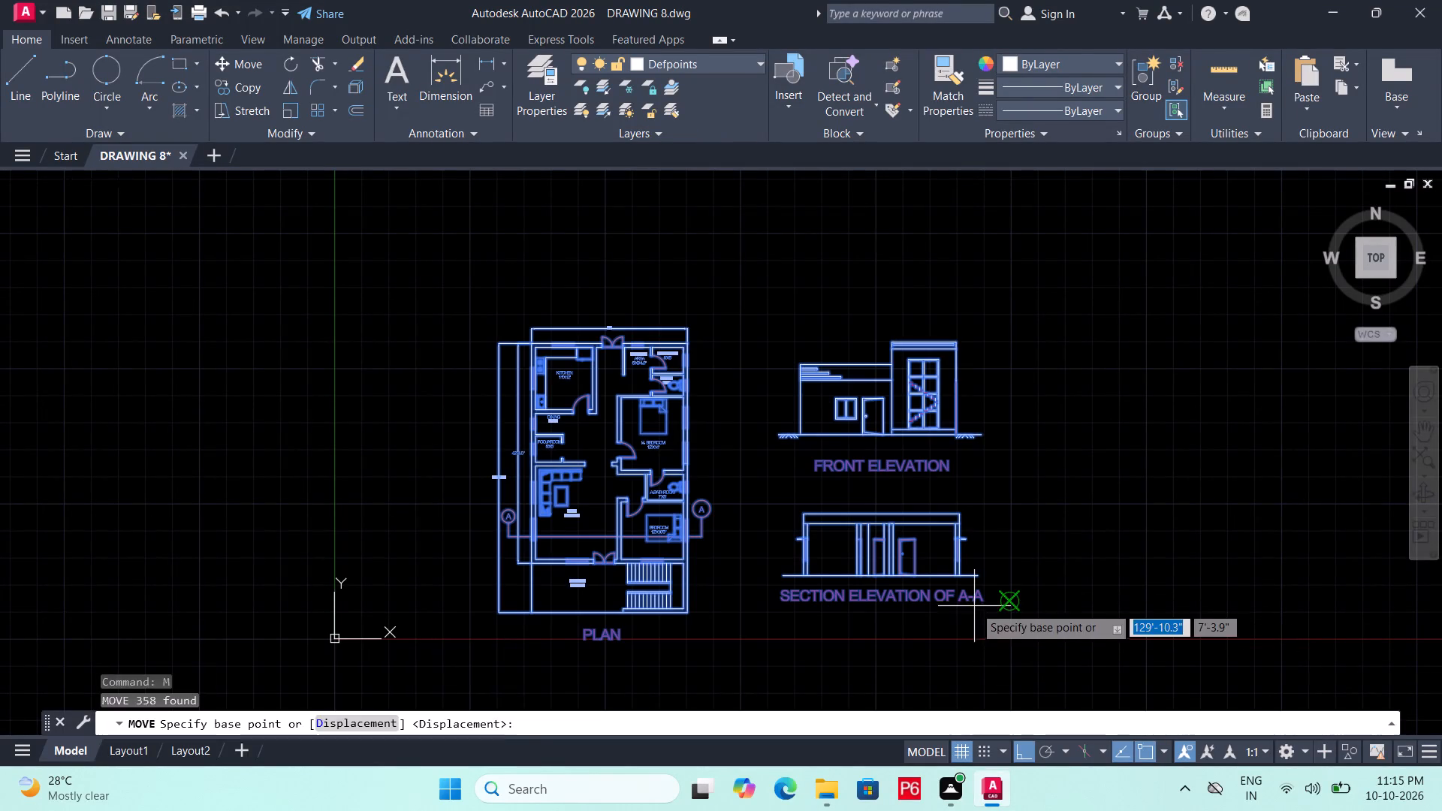
drag(974, 602, 974, 586)
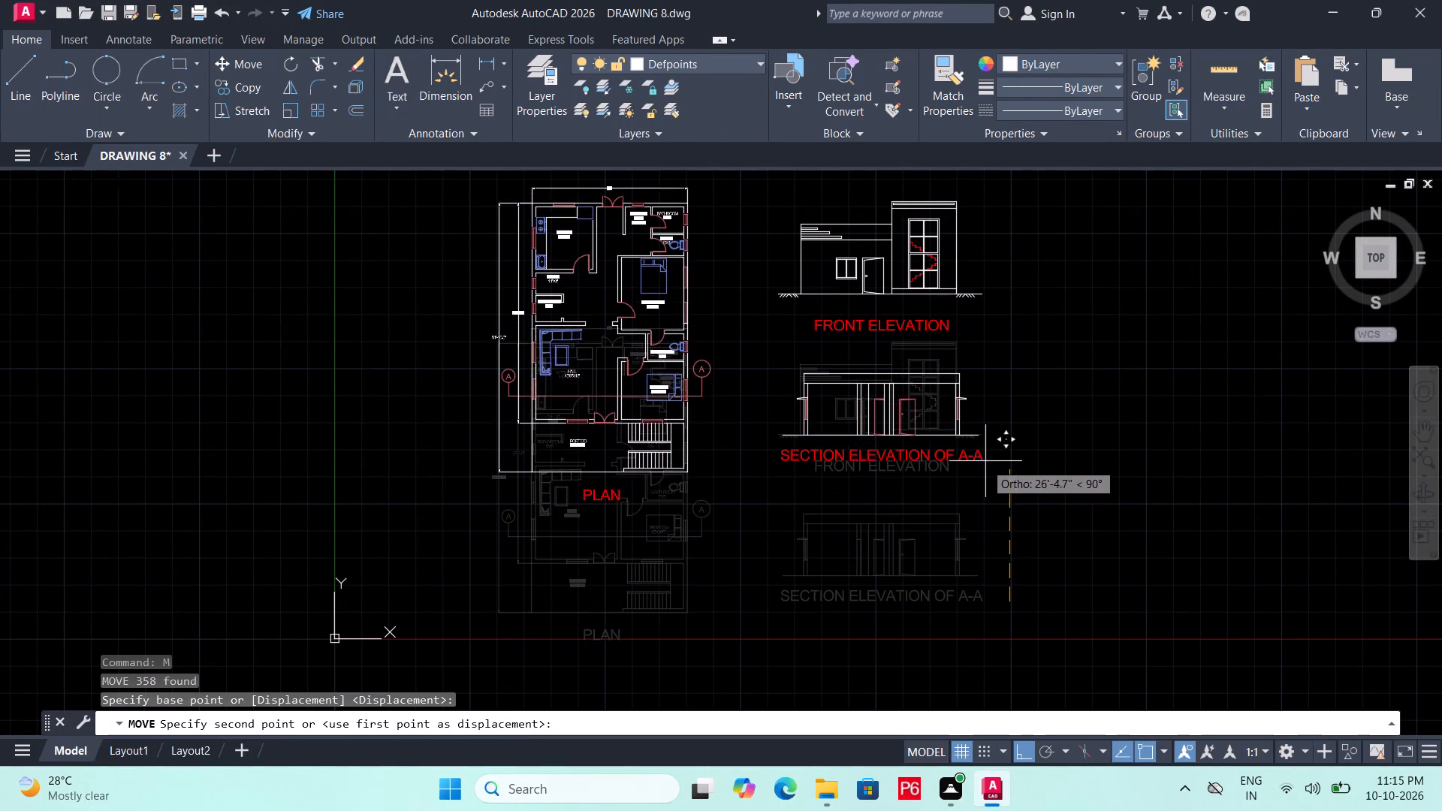
click(985, 460)
Save the drawing.
middle_drag(1024, 540, 1012, 602)
key(ctrl+s)
key(ctrl+s)
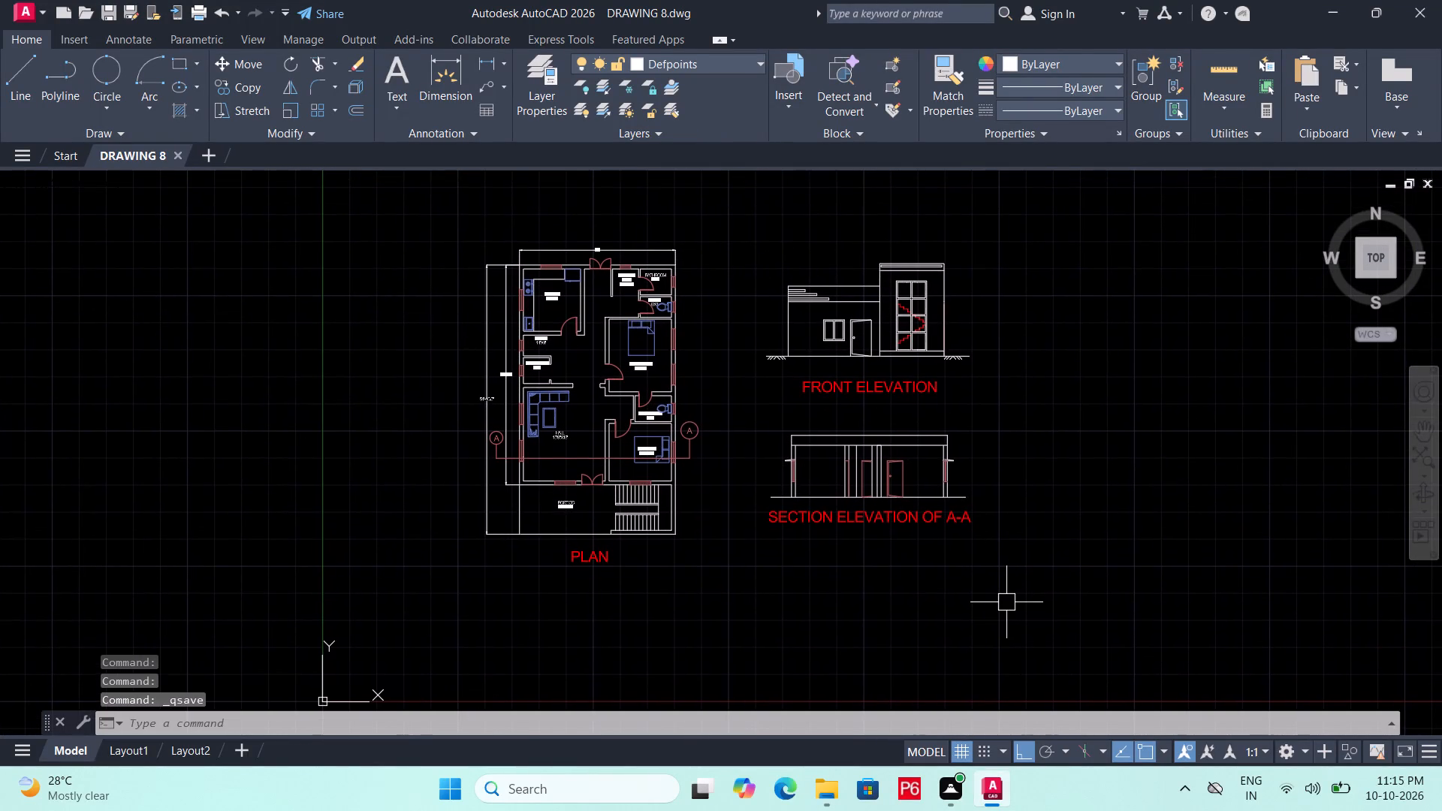
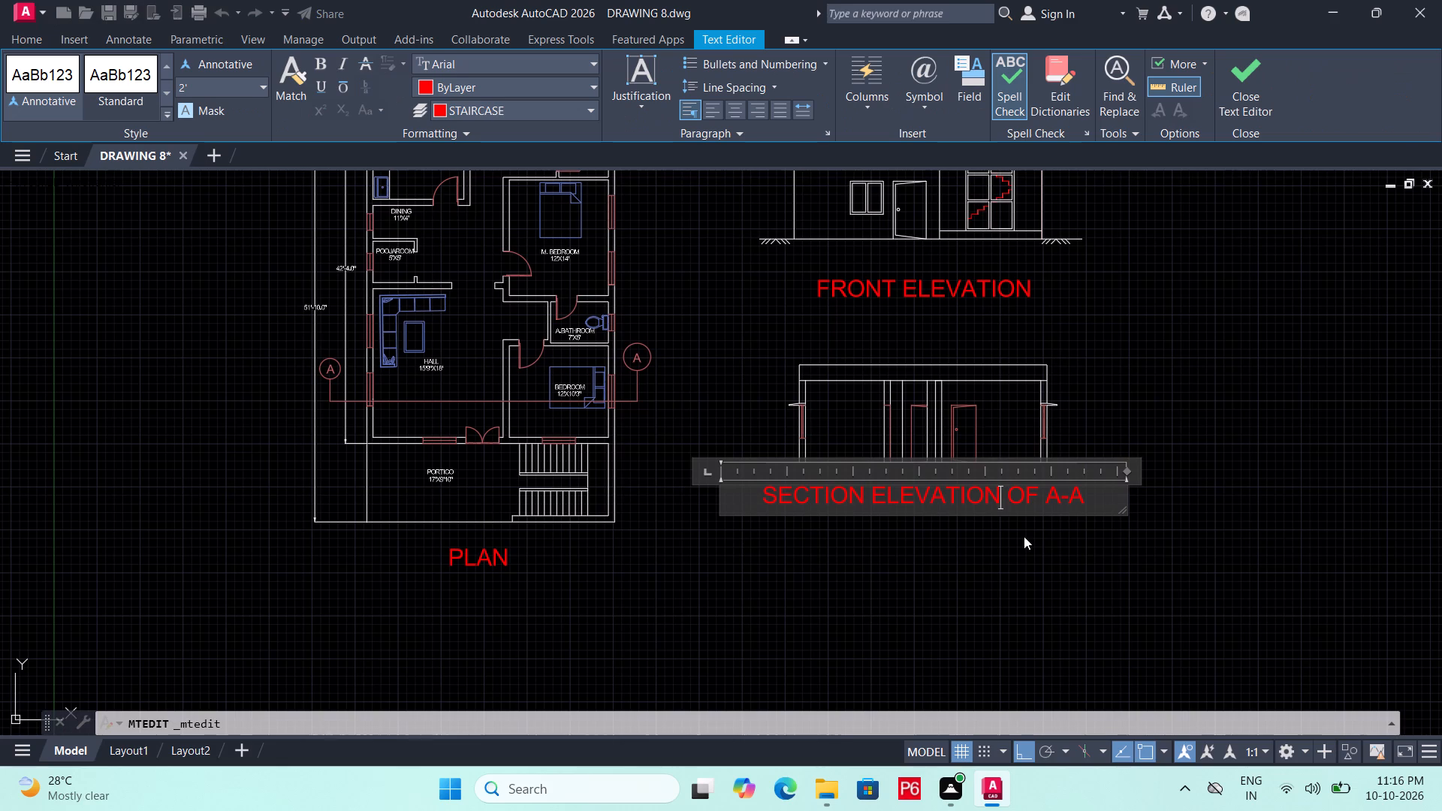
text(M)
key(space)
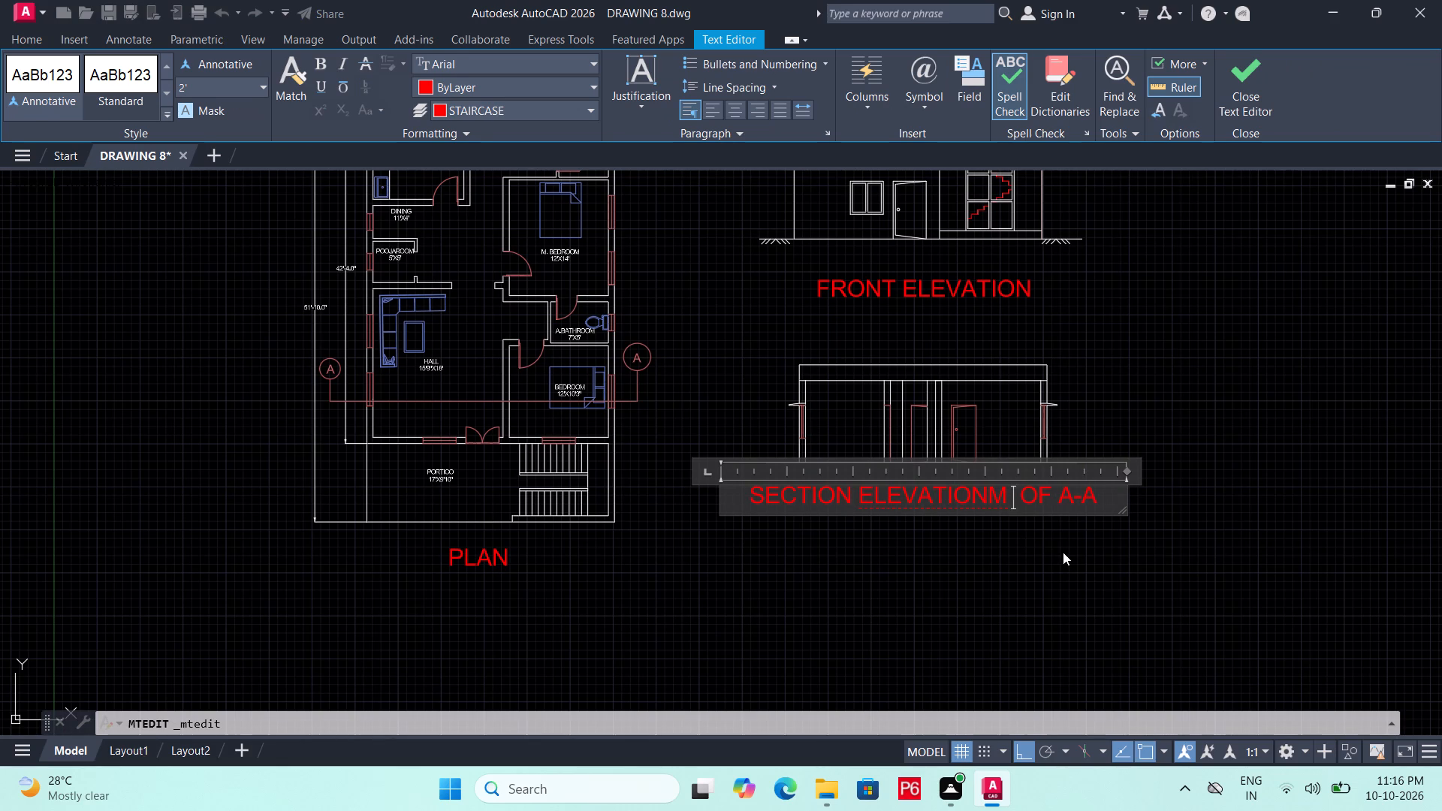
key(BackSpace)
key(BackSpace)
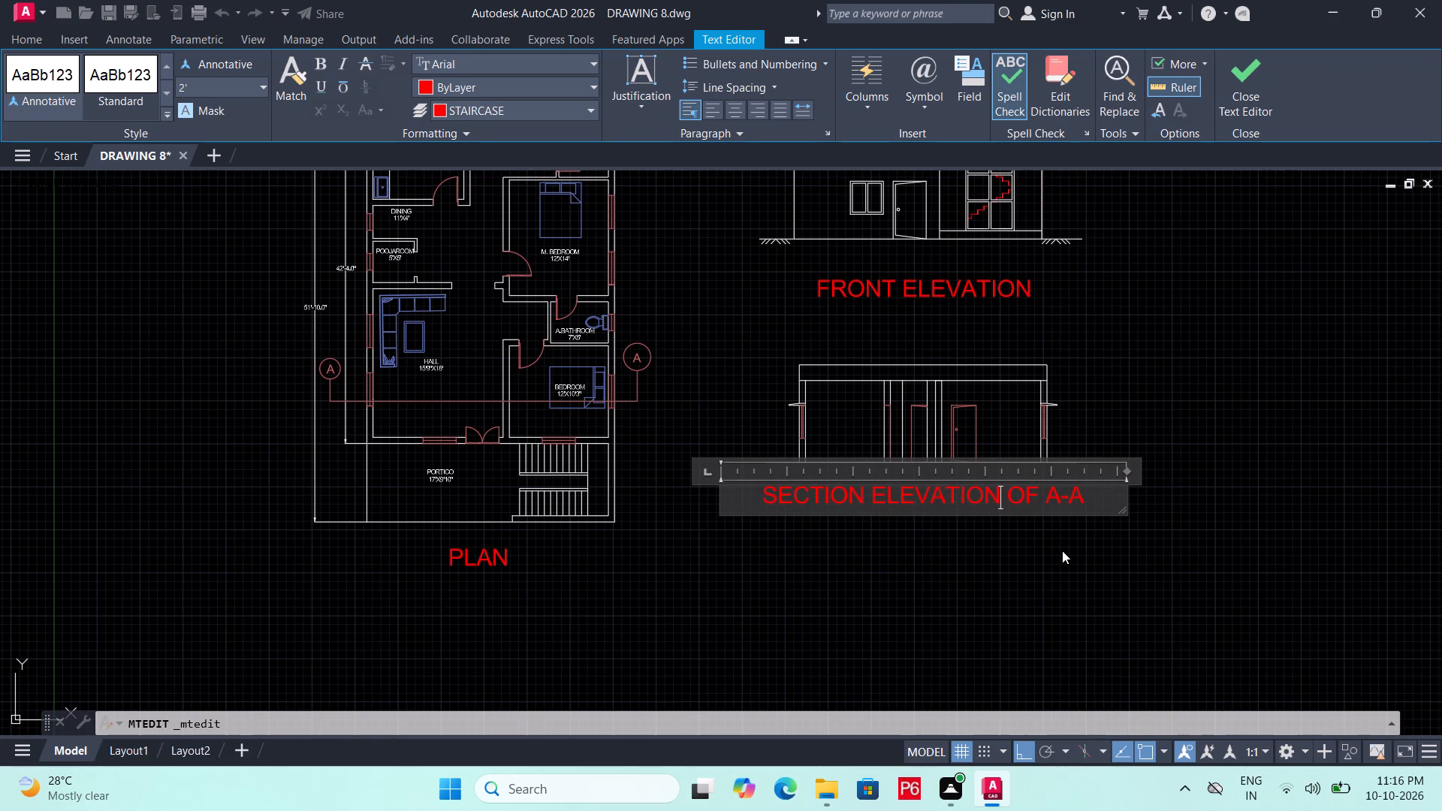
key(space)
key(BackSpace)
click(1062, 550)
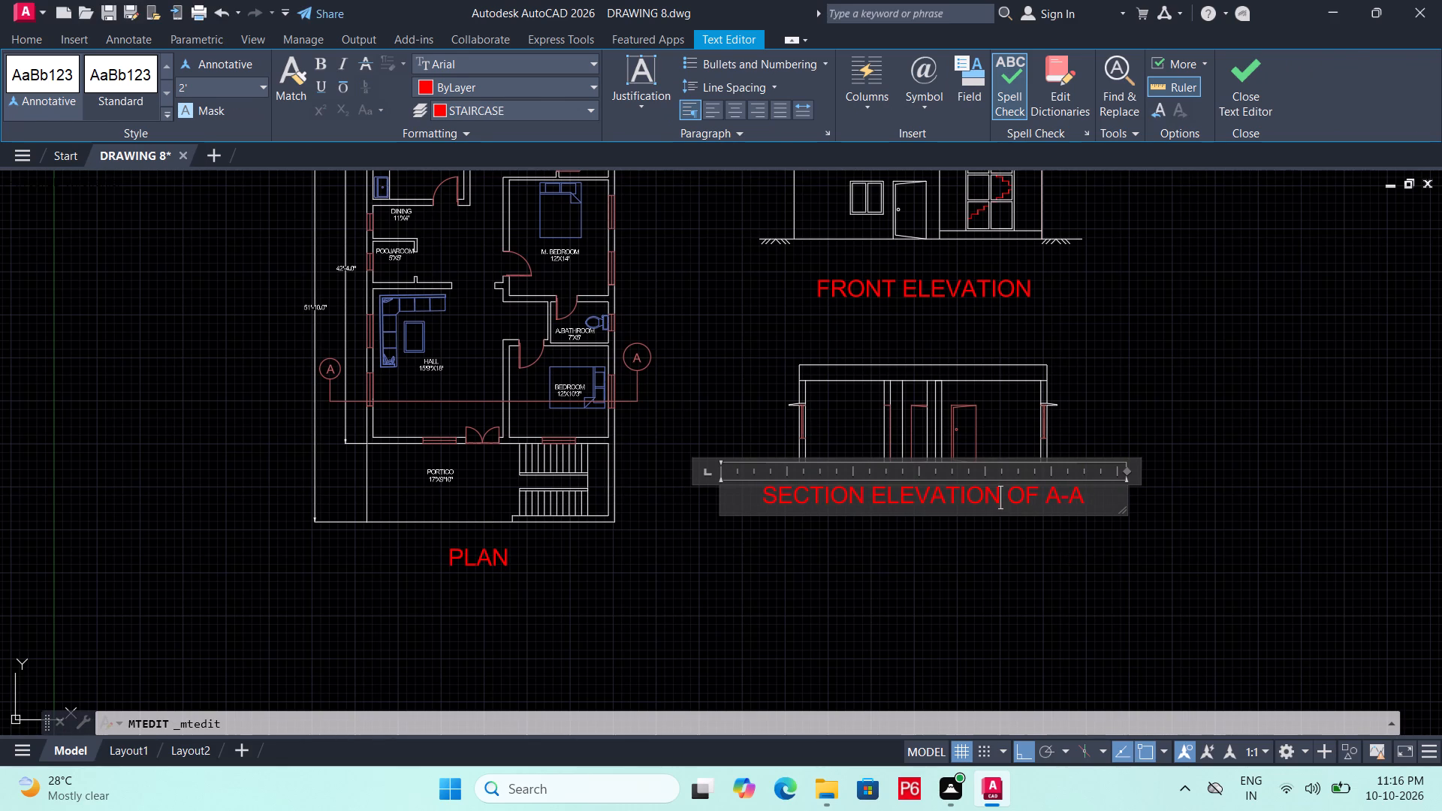
Move the SECTION ELEVATION OF A-A title straight down to widen the gap beneath the section drawing.
click(1036, 496)
text(M)
key(space)
click(1036, 496)
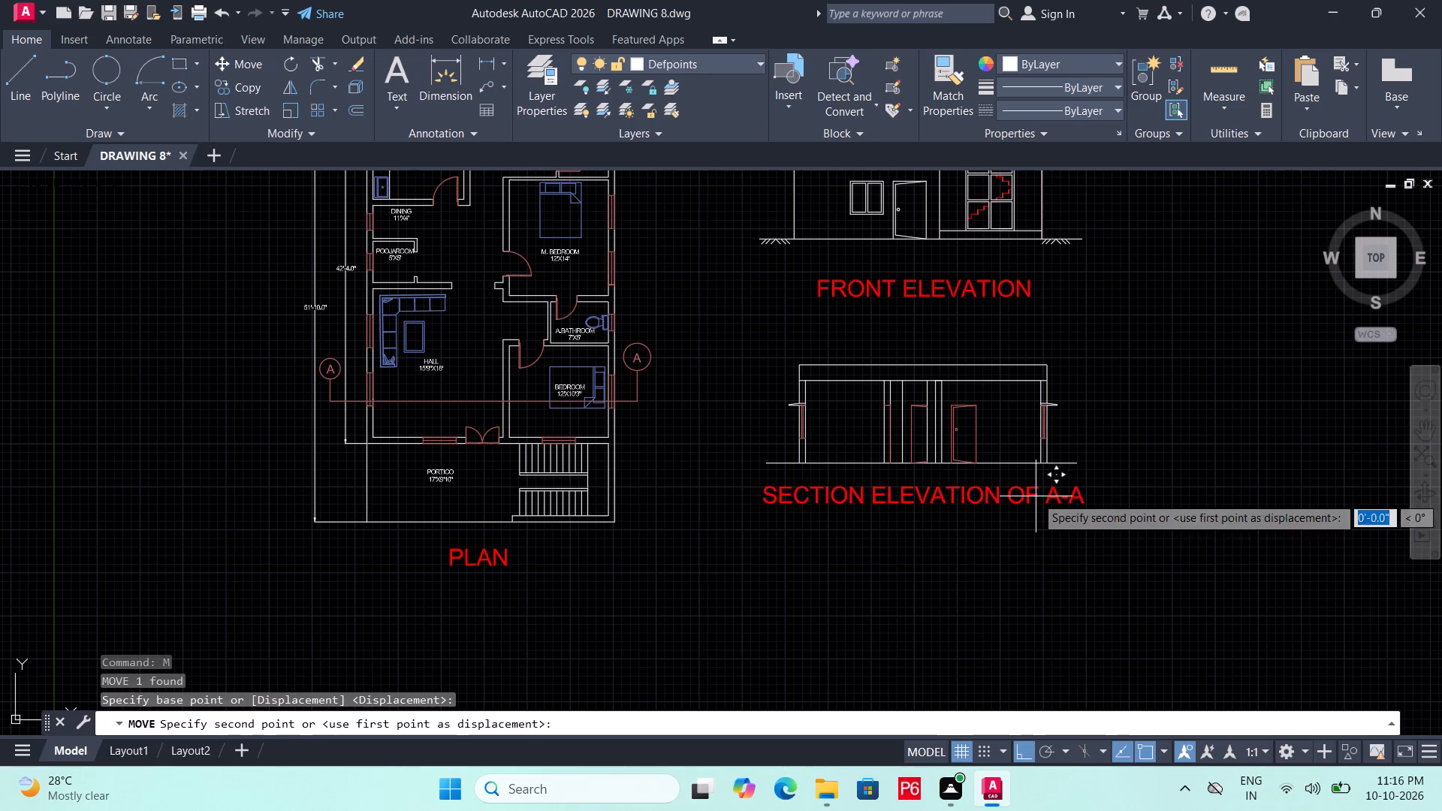
click(1032, 550)
key(Escape)
Examine the section elevation's ground line and wall bases, along with the plan's portico and staircase area.
scroll(954, 496, up, 2)
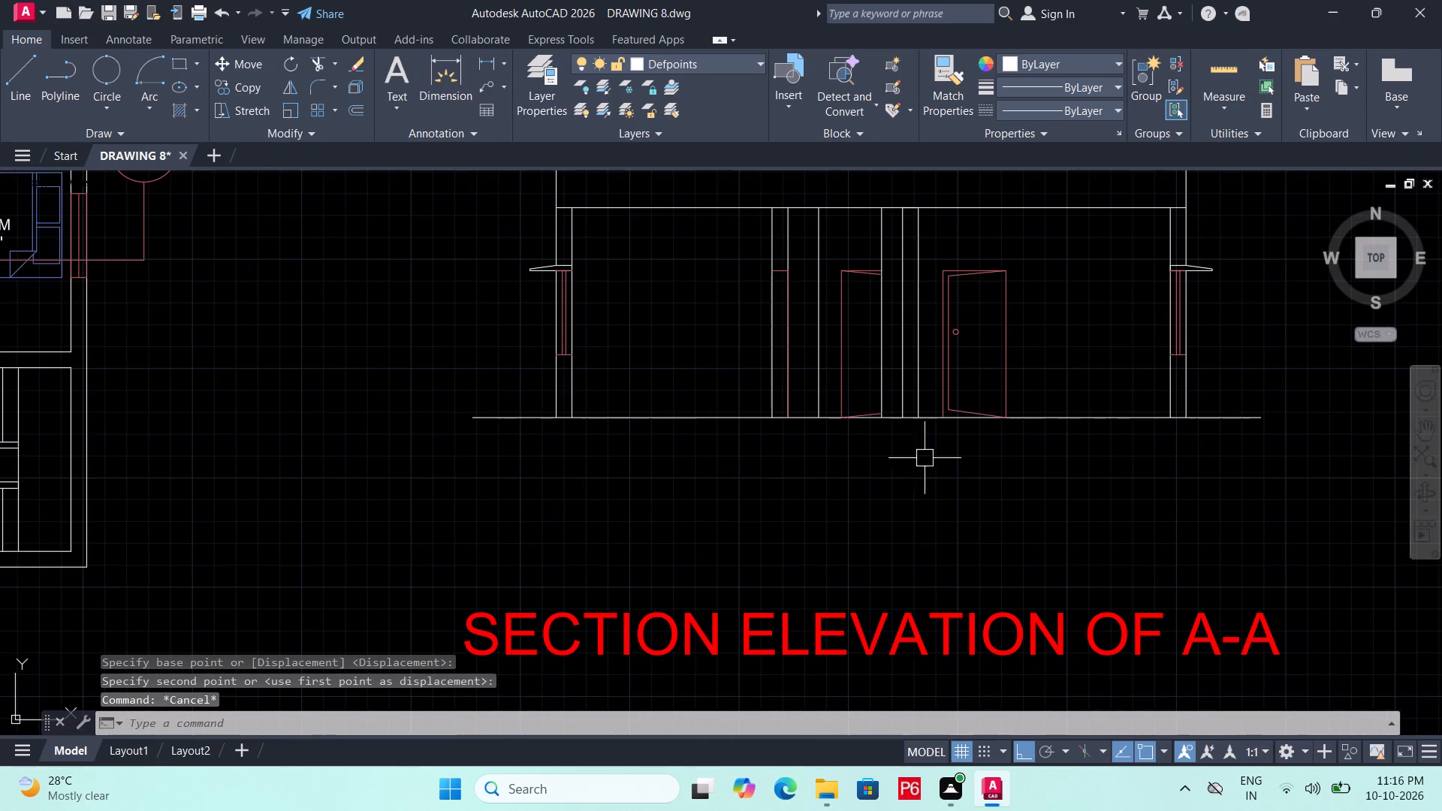
middle_drag(918, 414, 963, 479)
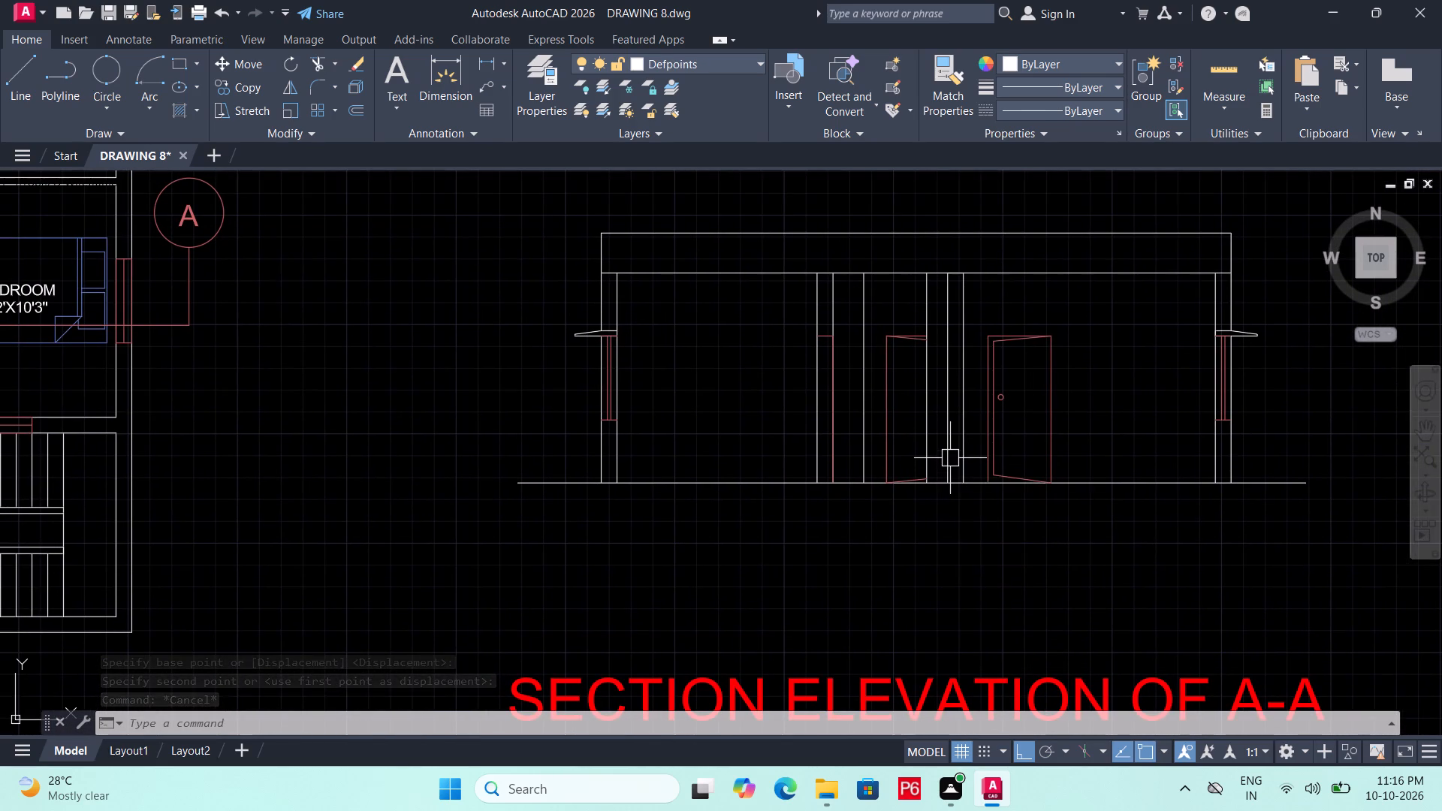
middle_drag(919, 442, 1289, 380)
middle_drag(410, 508, 979, 520)
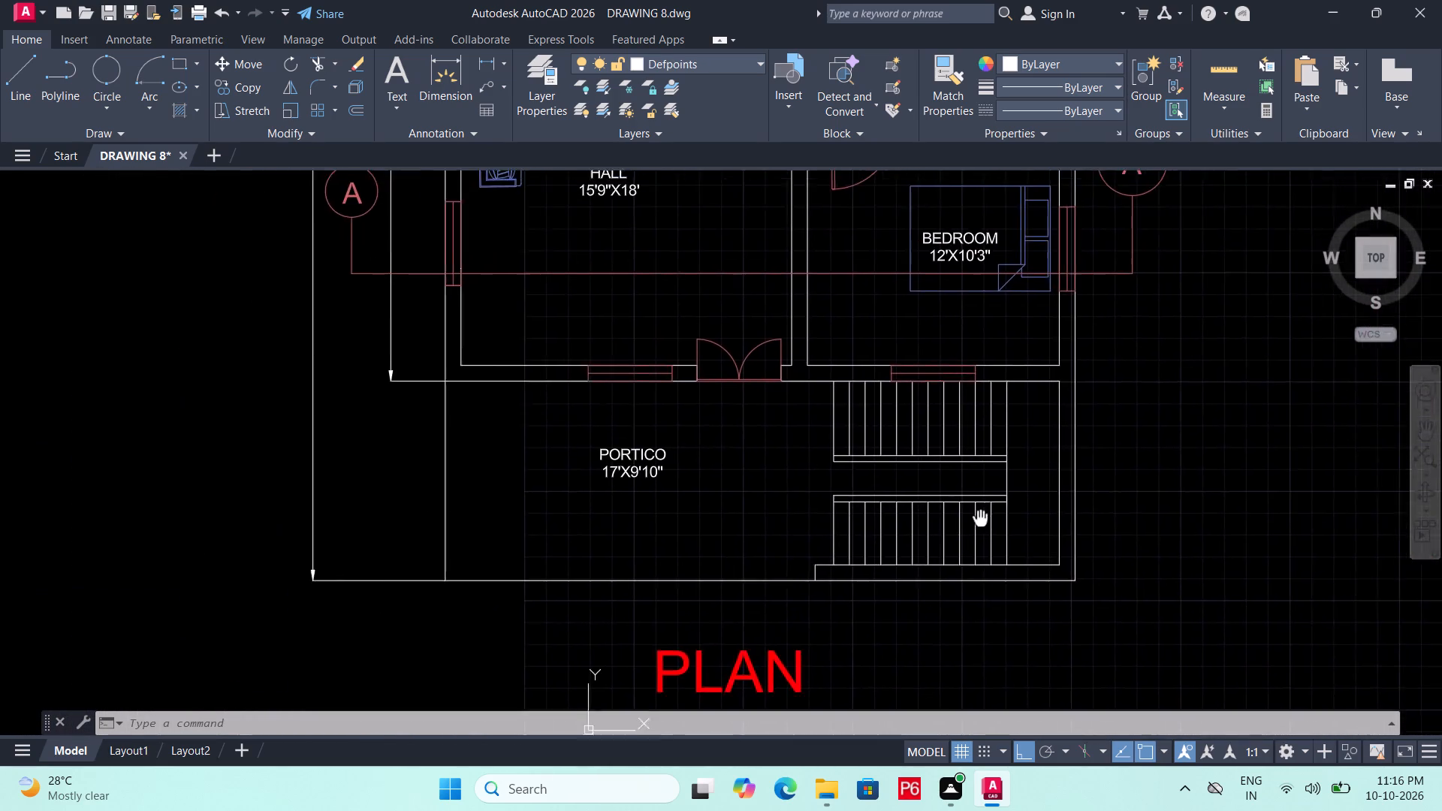
middle_drag(979, 520, 459, 508)
middle_drag(1124, 457, 904, 454)
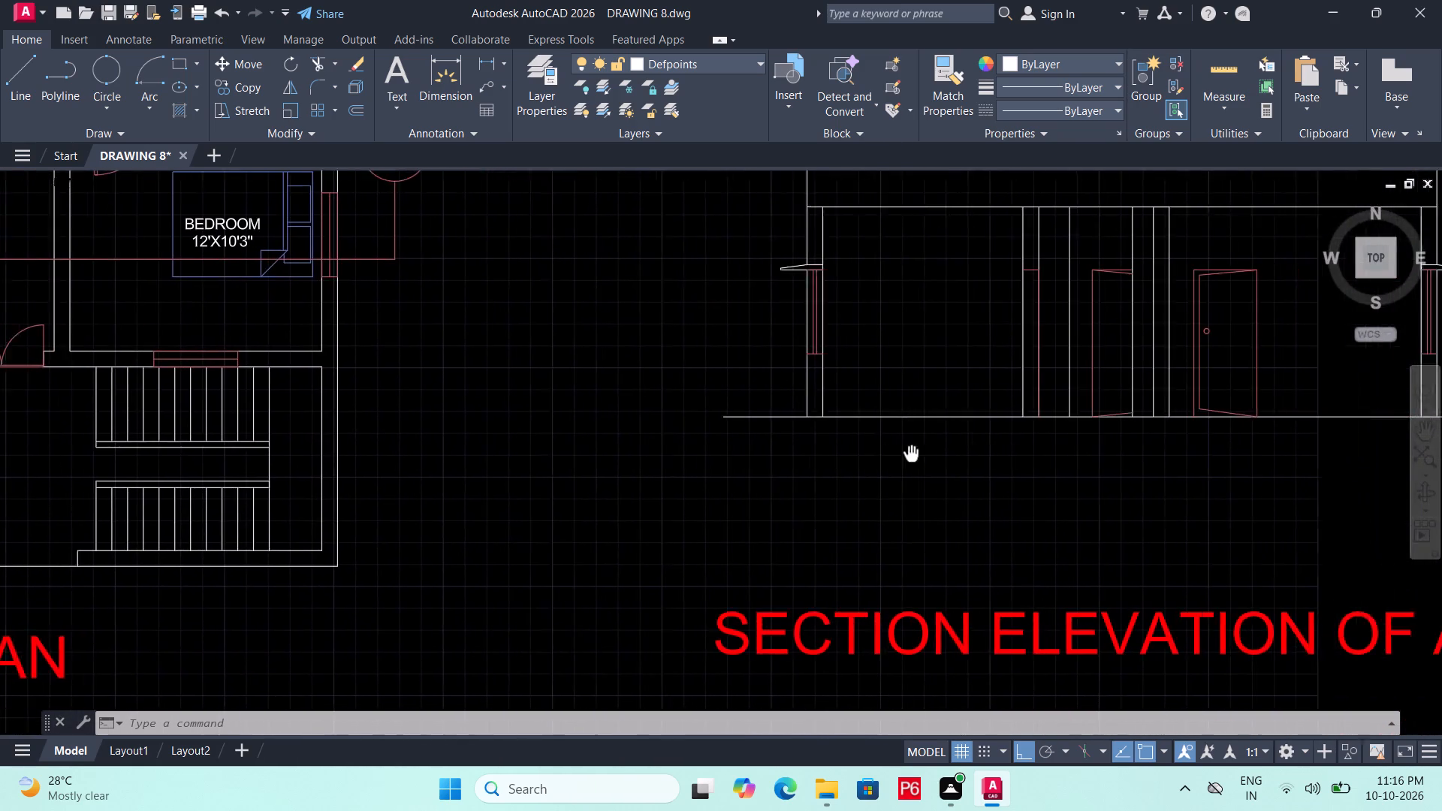
middle_drag(904, 454, 796, 459)
scroll(682, 439, up, 2)
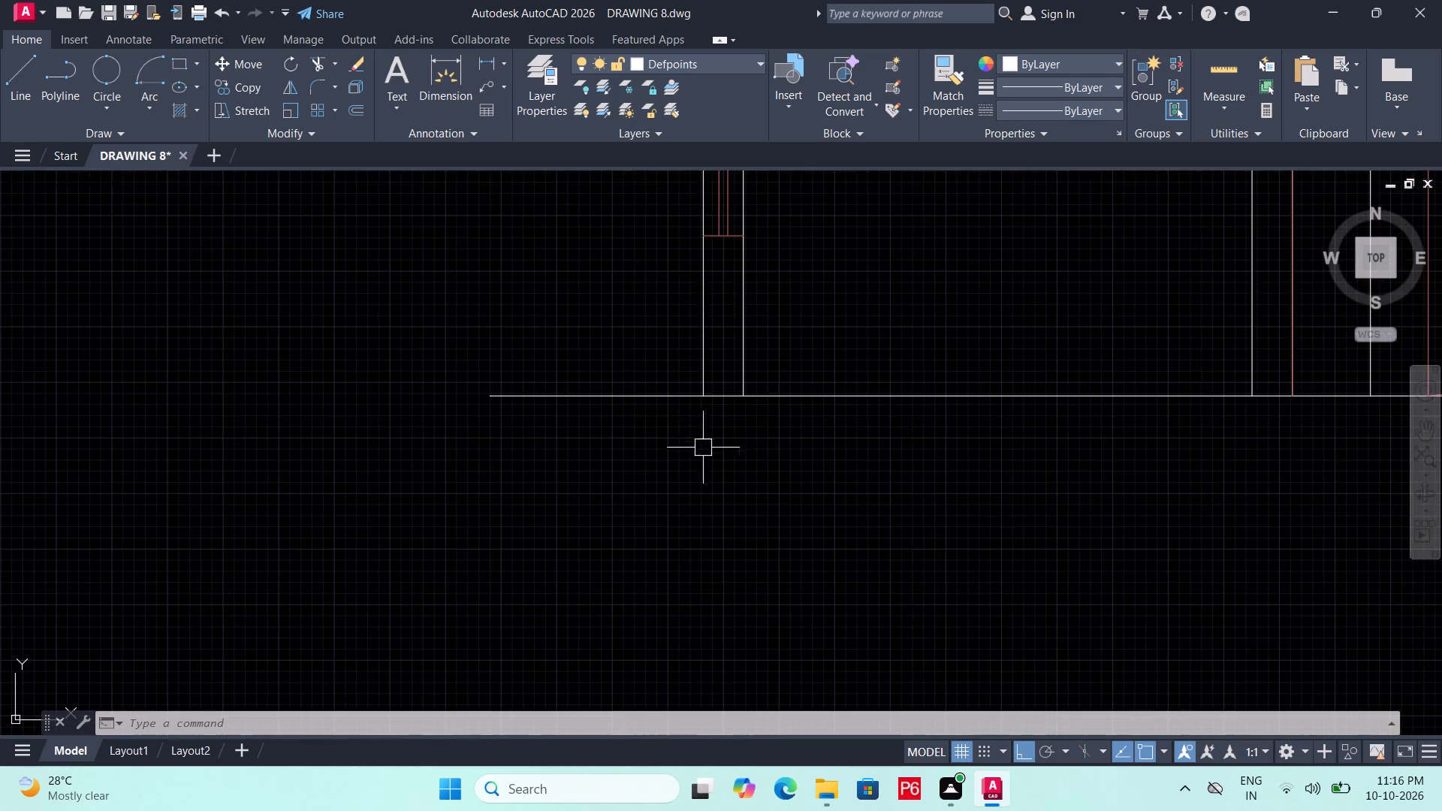
scroll(748, 434, down, 1)
middle_drag(768, 409, 1120, 295)
key(Escape)
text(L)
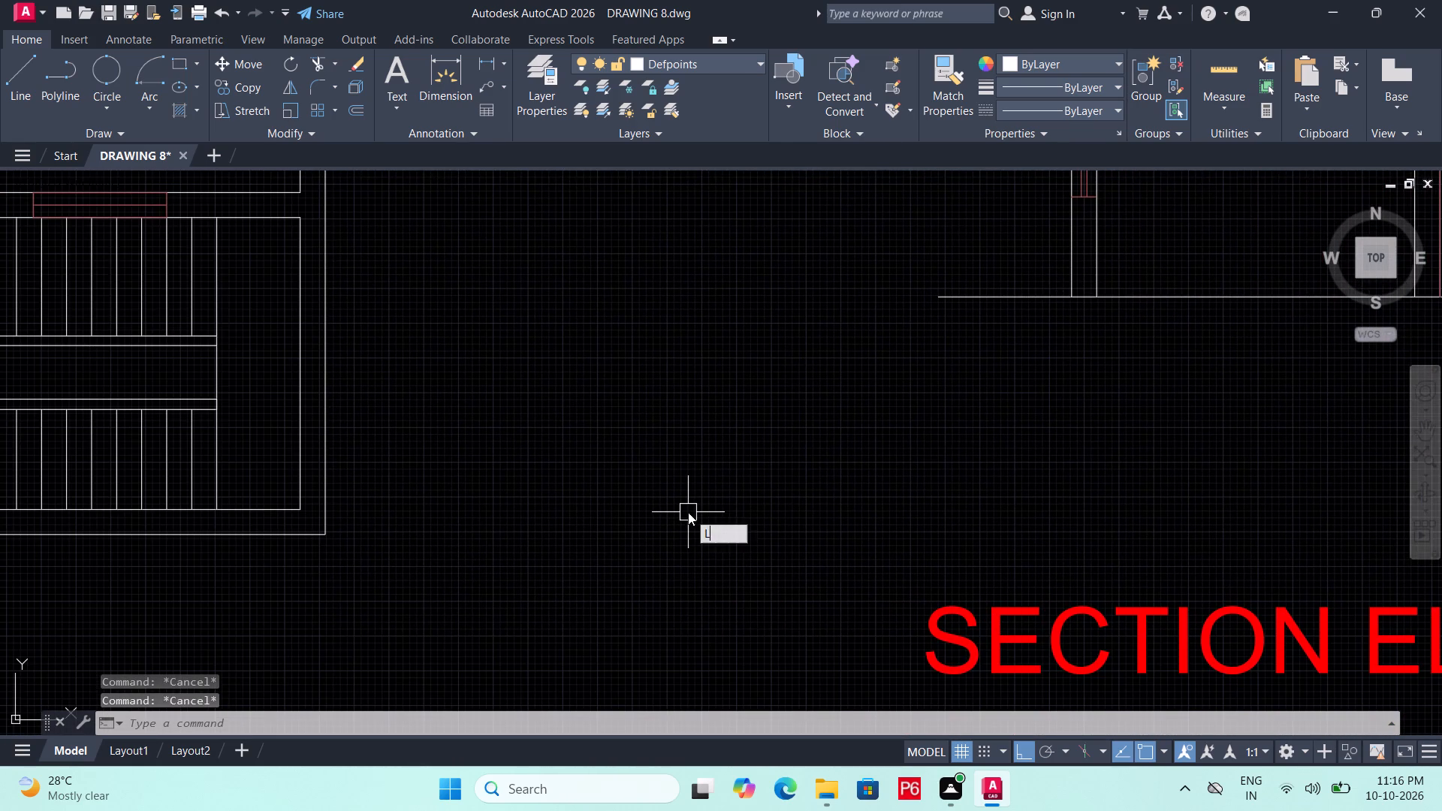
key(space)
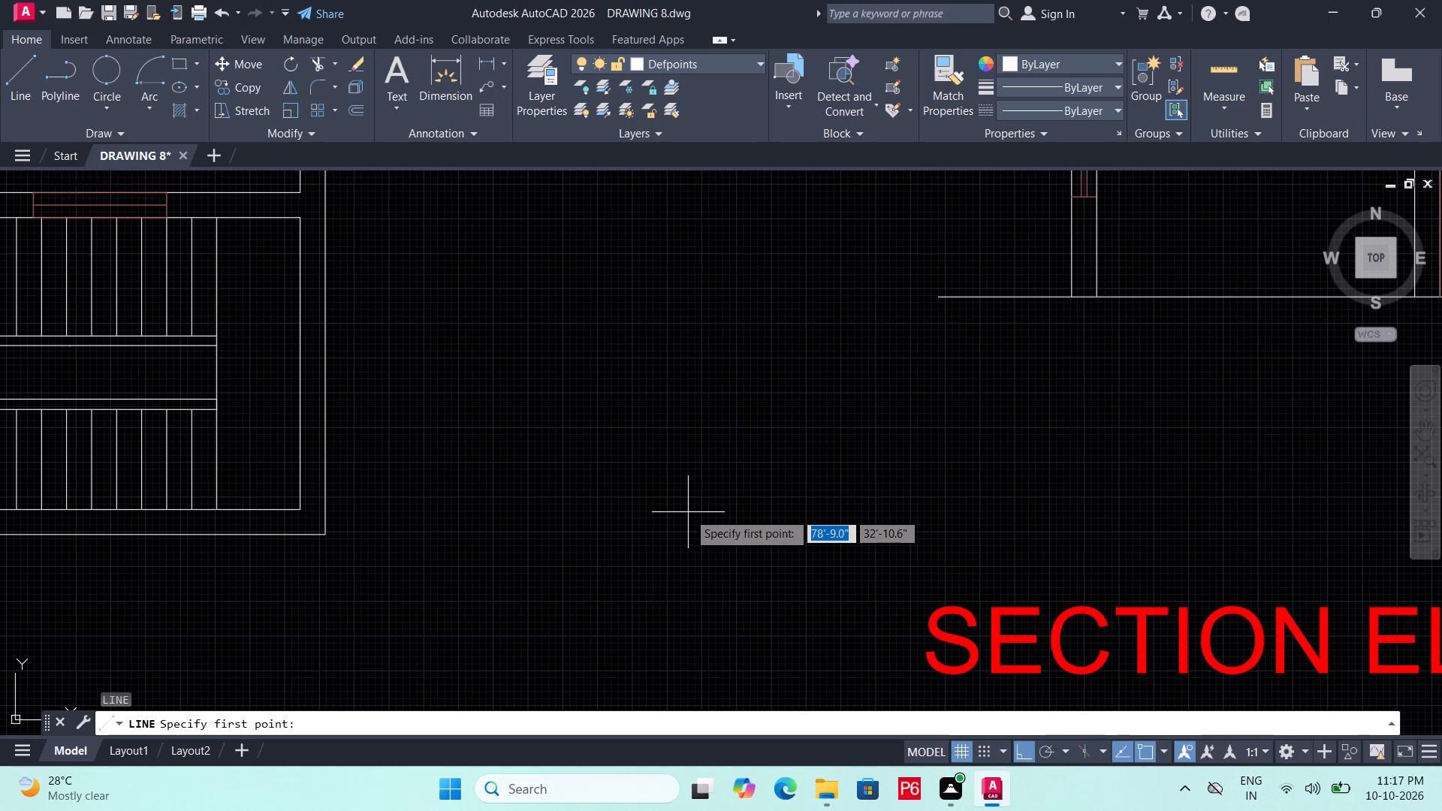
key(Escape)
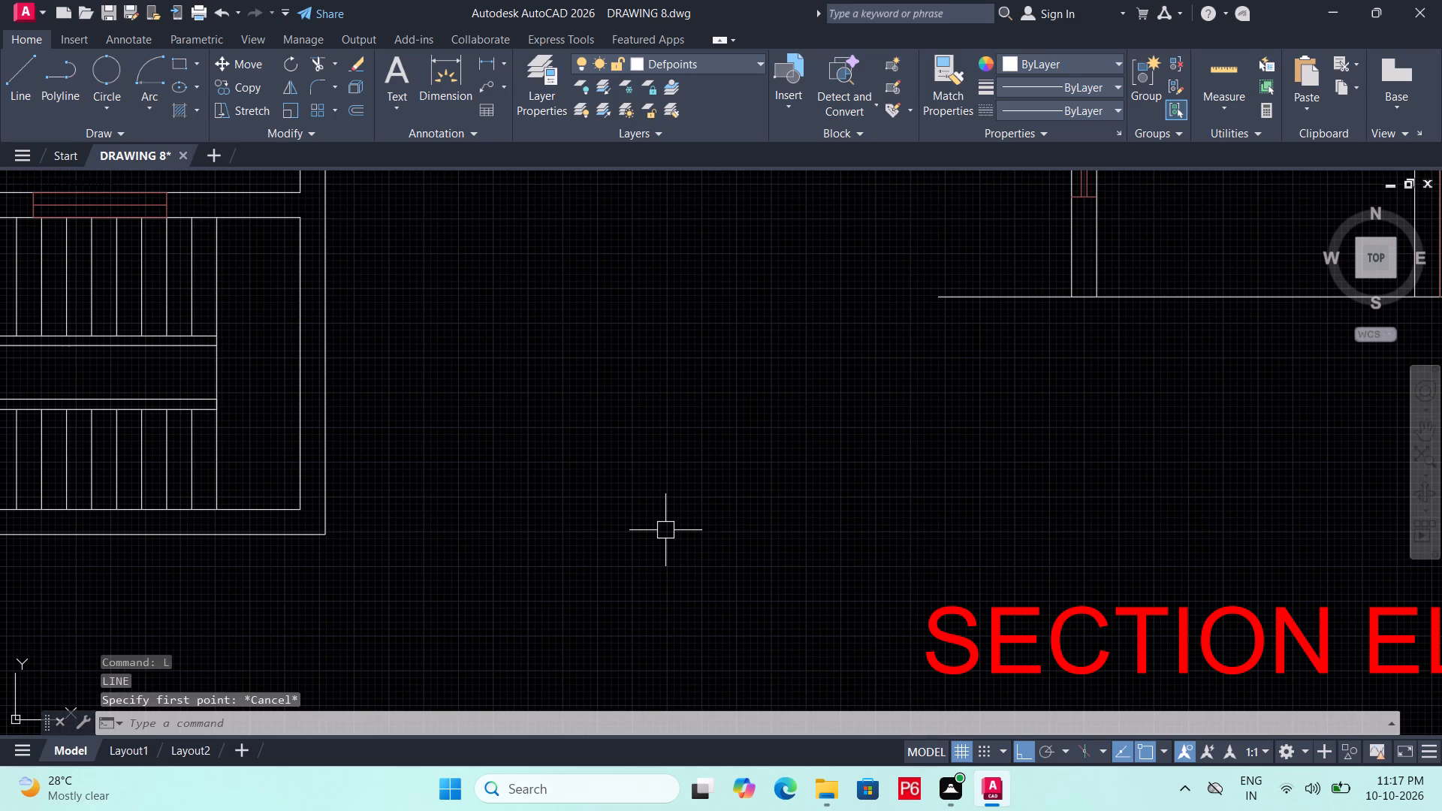
Start a stepped footing profile in the blank area between plan and section: 3' base rightward, 4" up, 1'6" back to the centre.
text(L)
key(space)
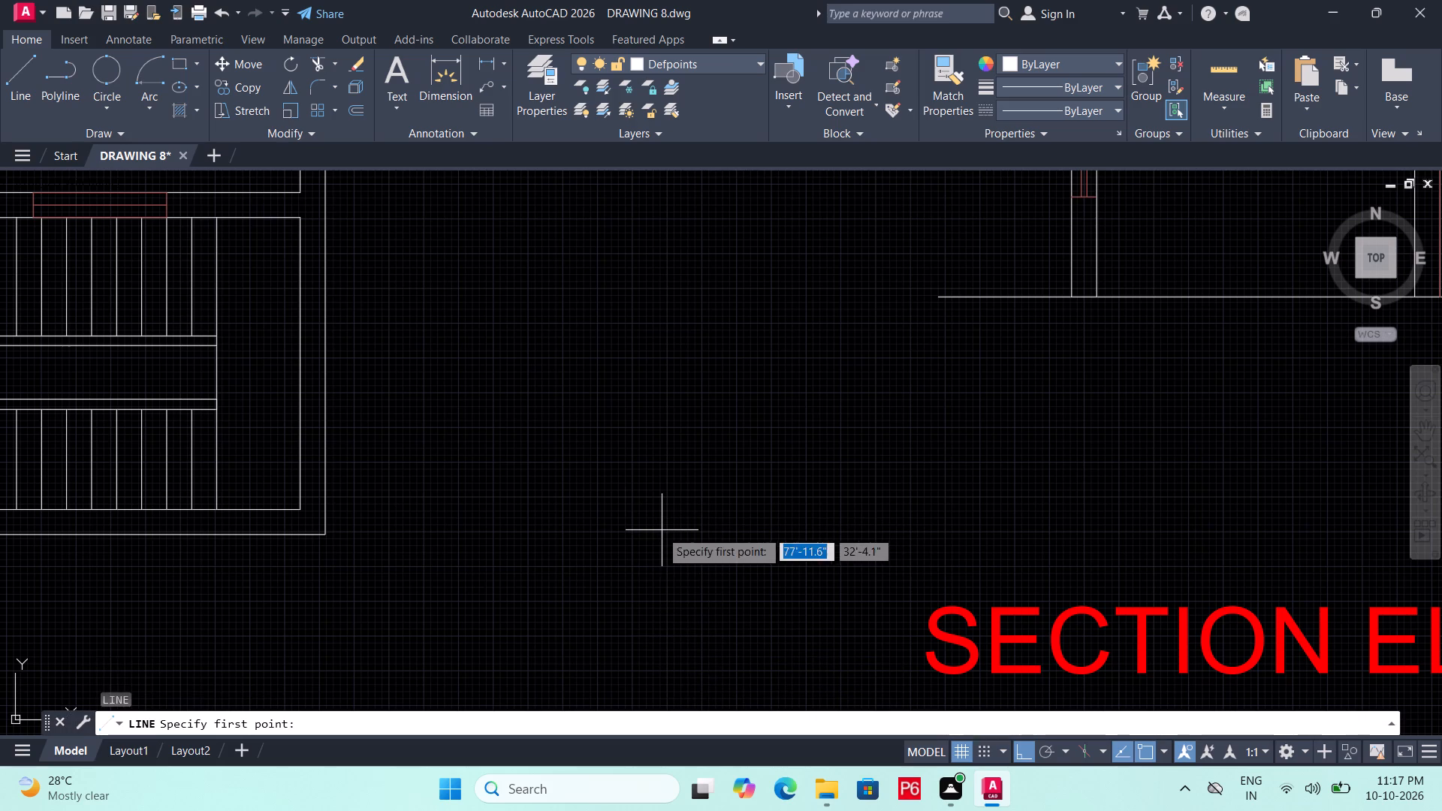
click(599, 521)
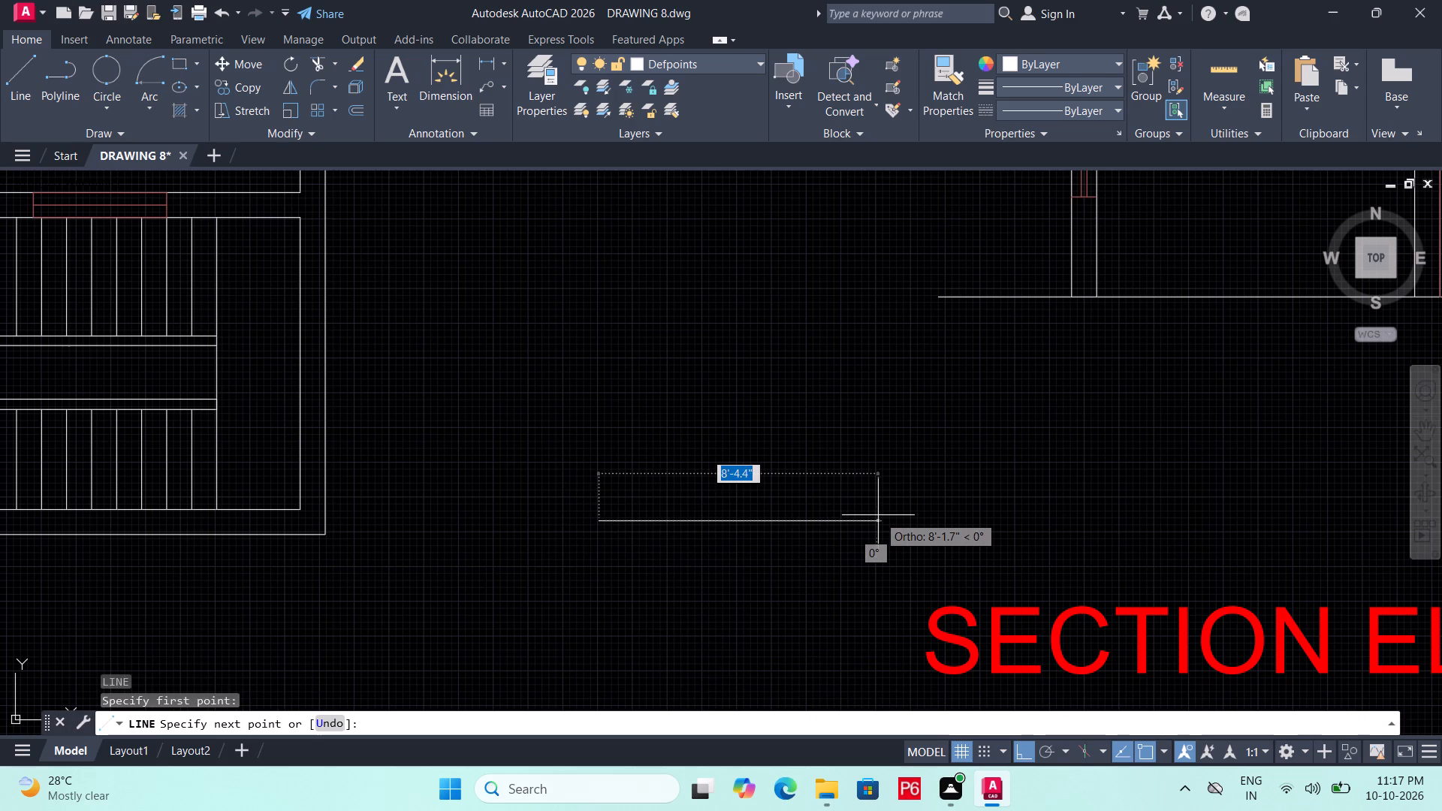
text(3')
key(Return)
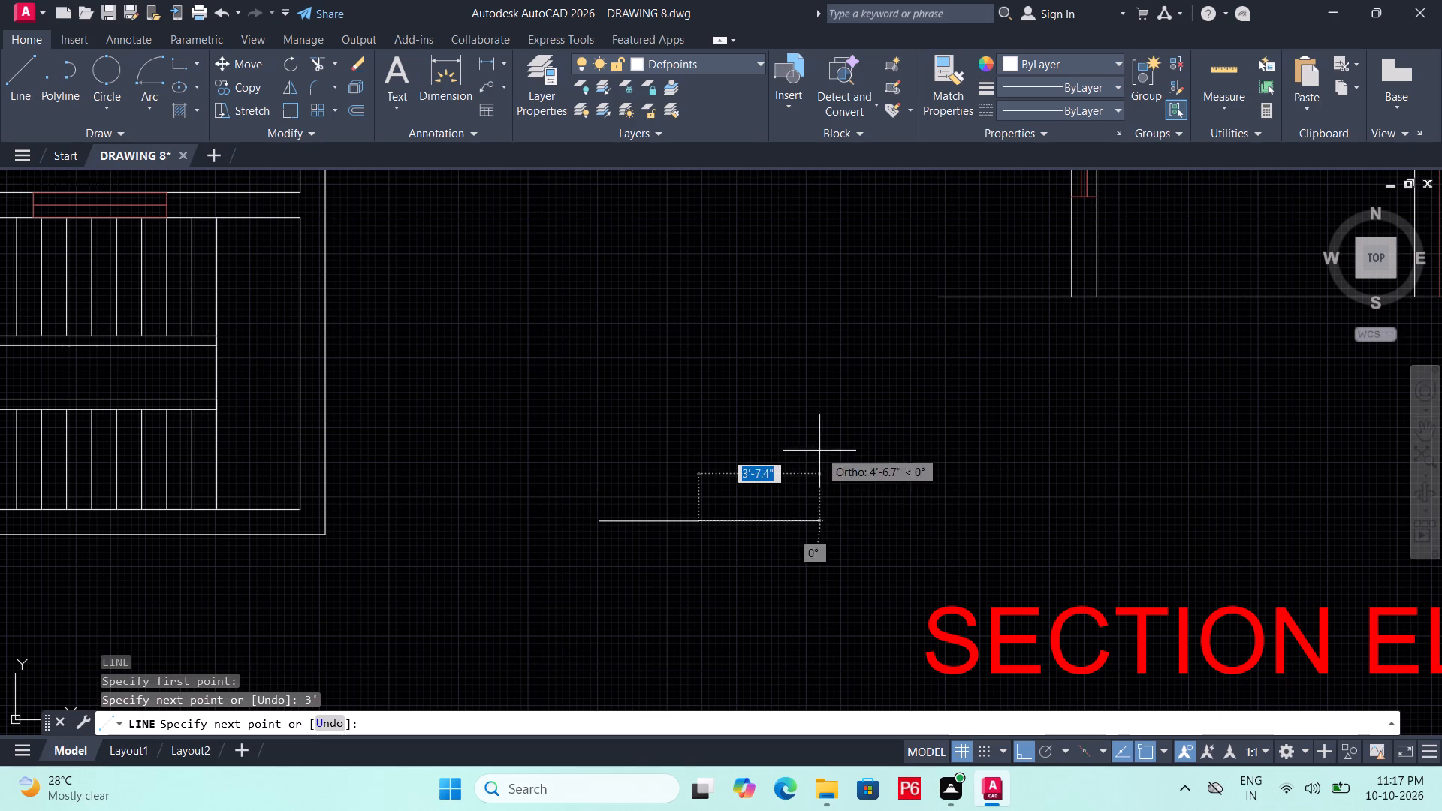
text(4")
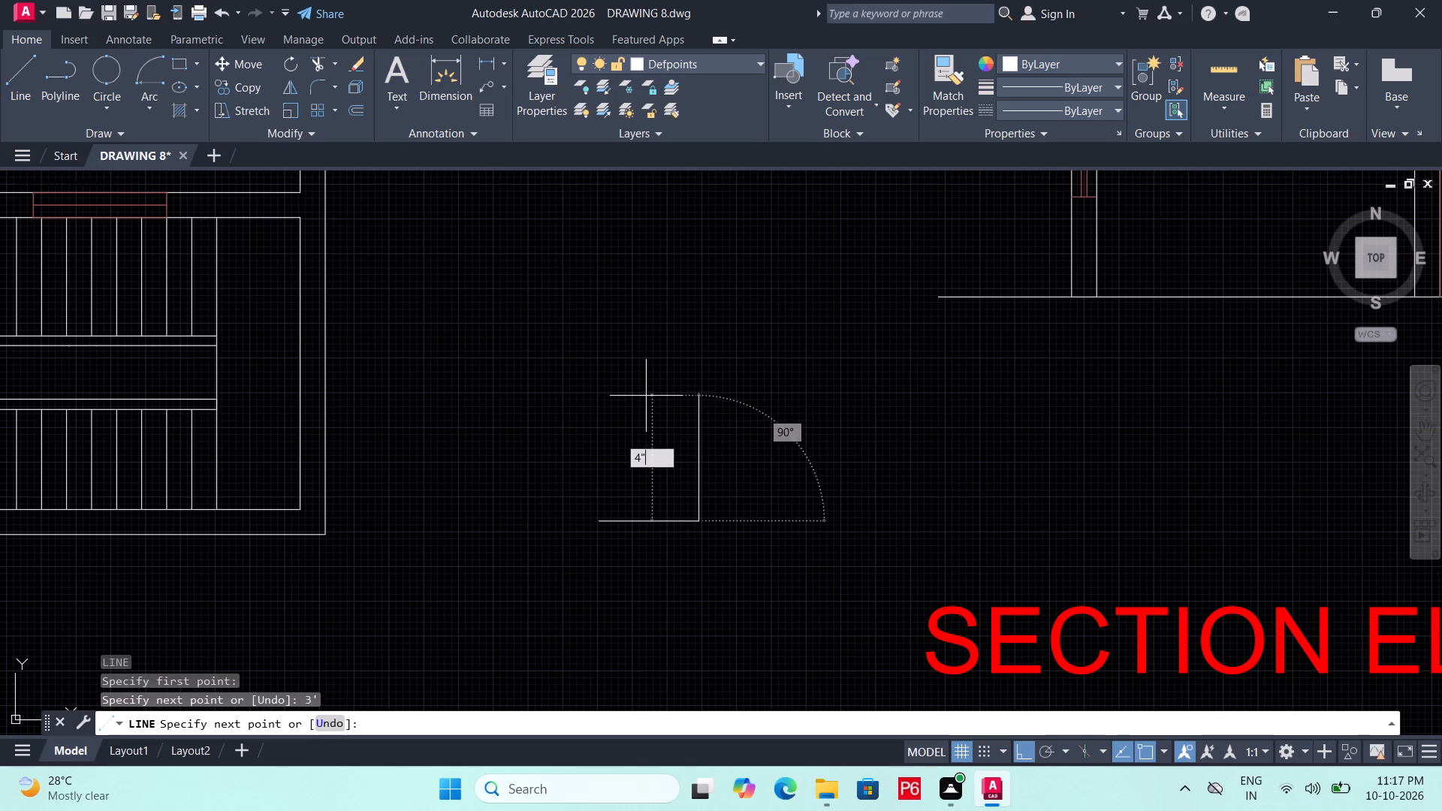
key(Return)
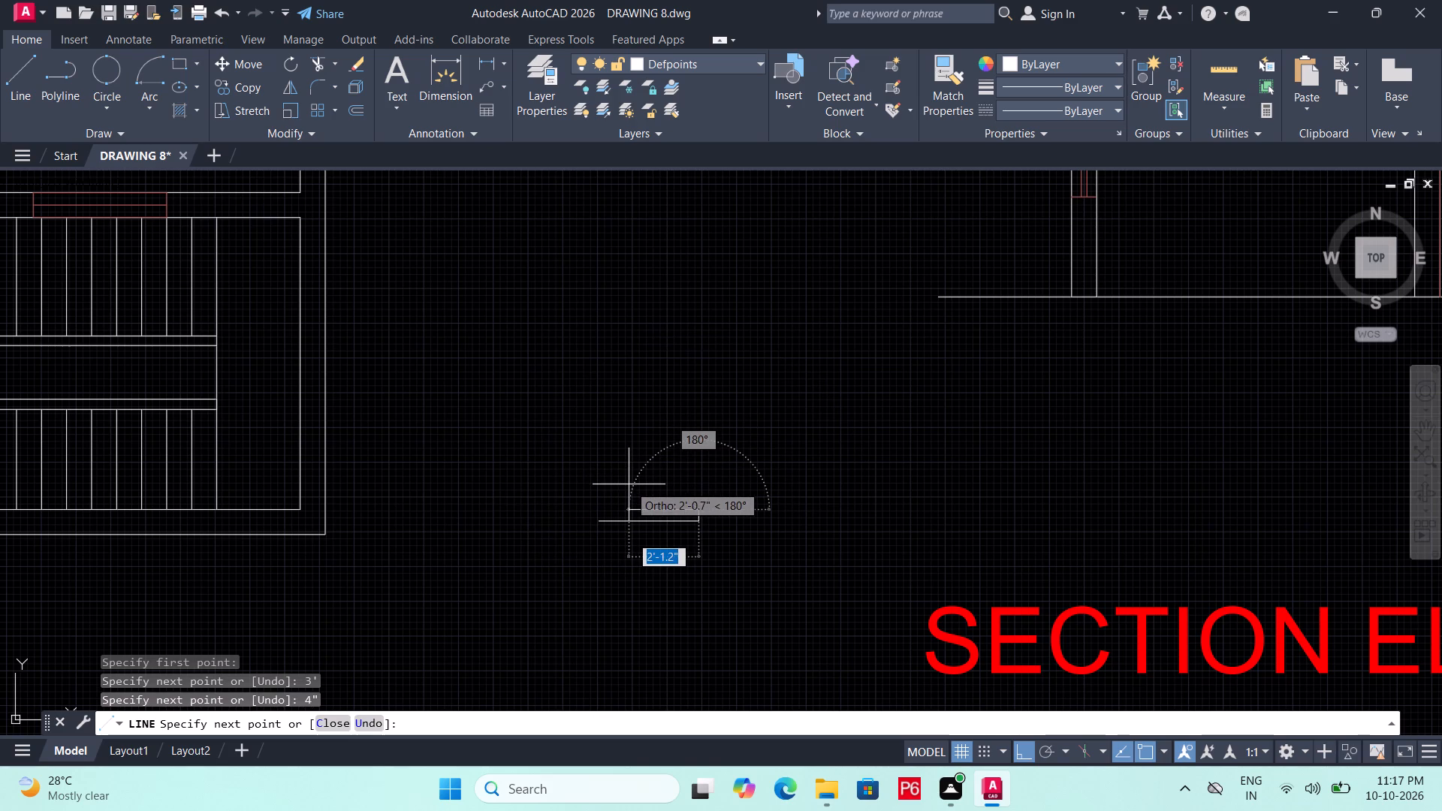
scroll(677, 504, up, 2)
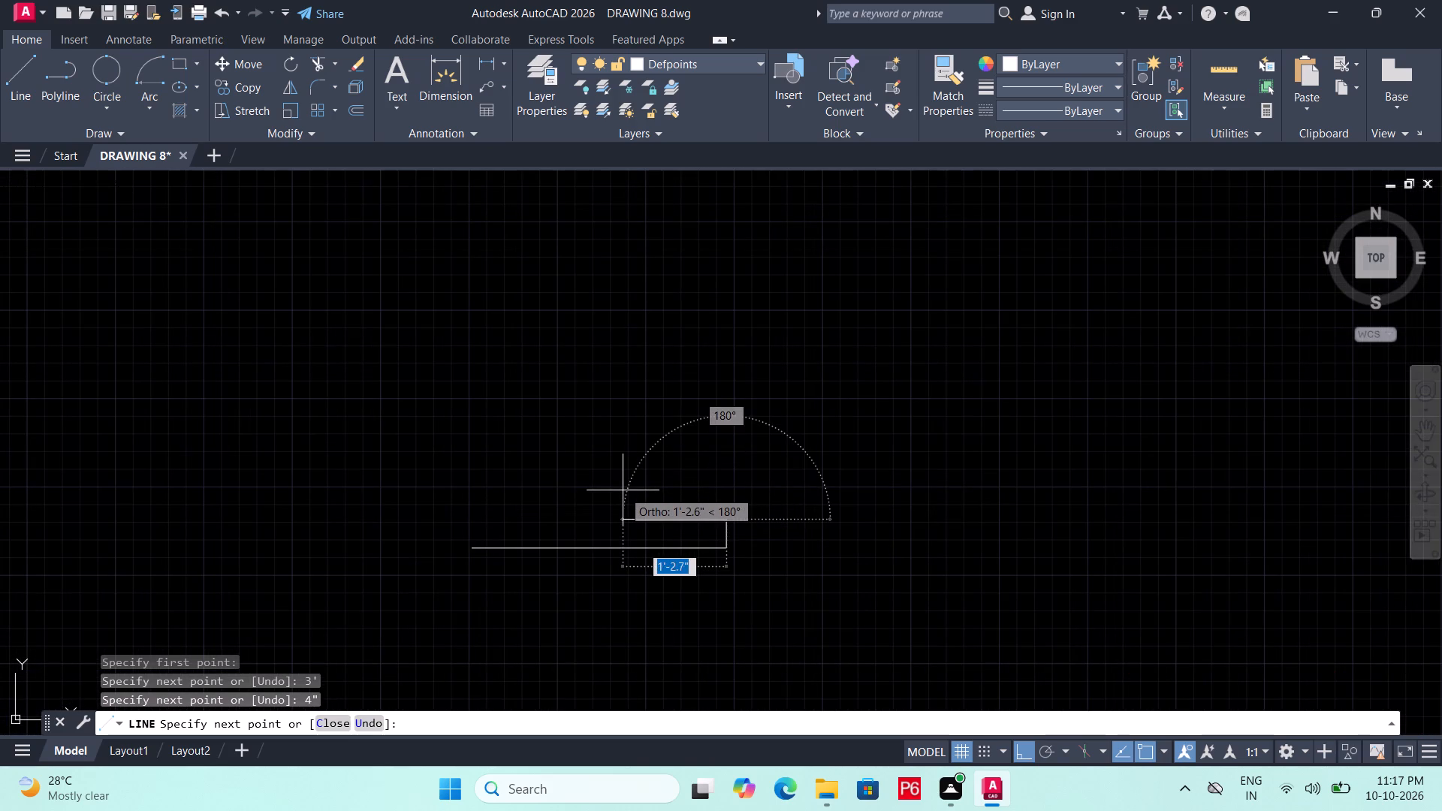
key(1)
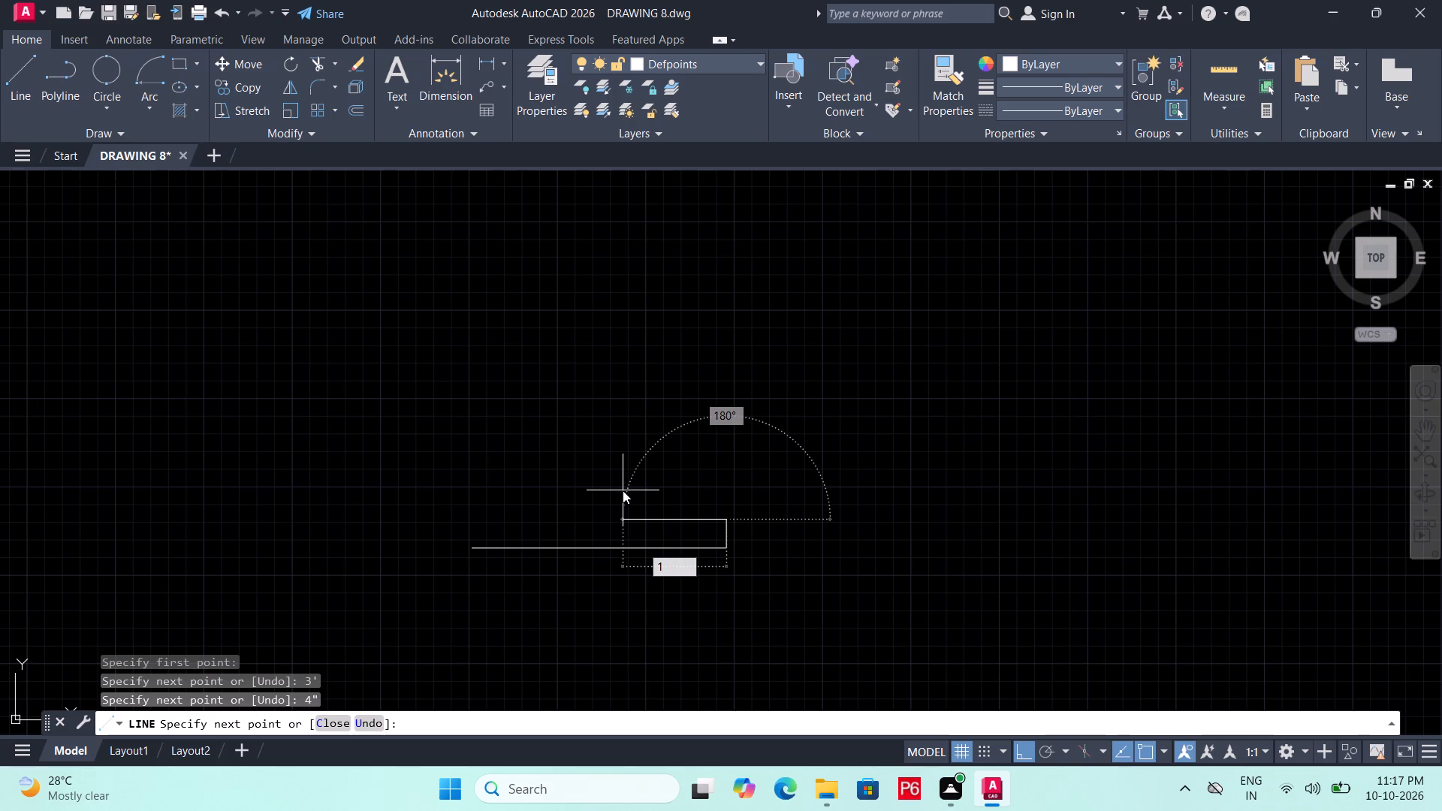
key(apostrophe)
text(6")
key(Return)
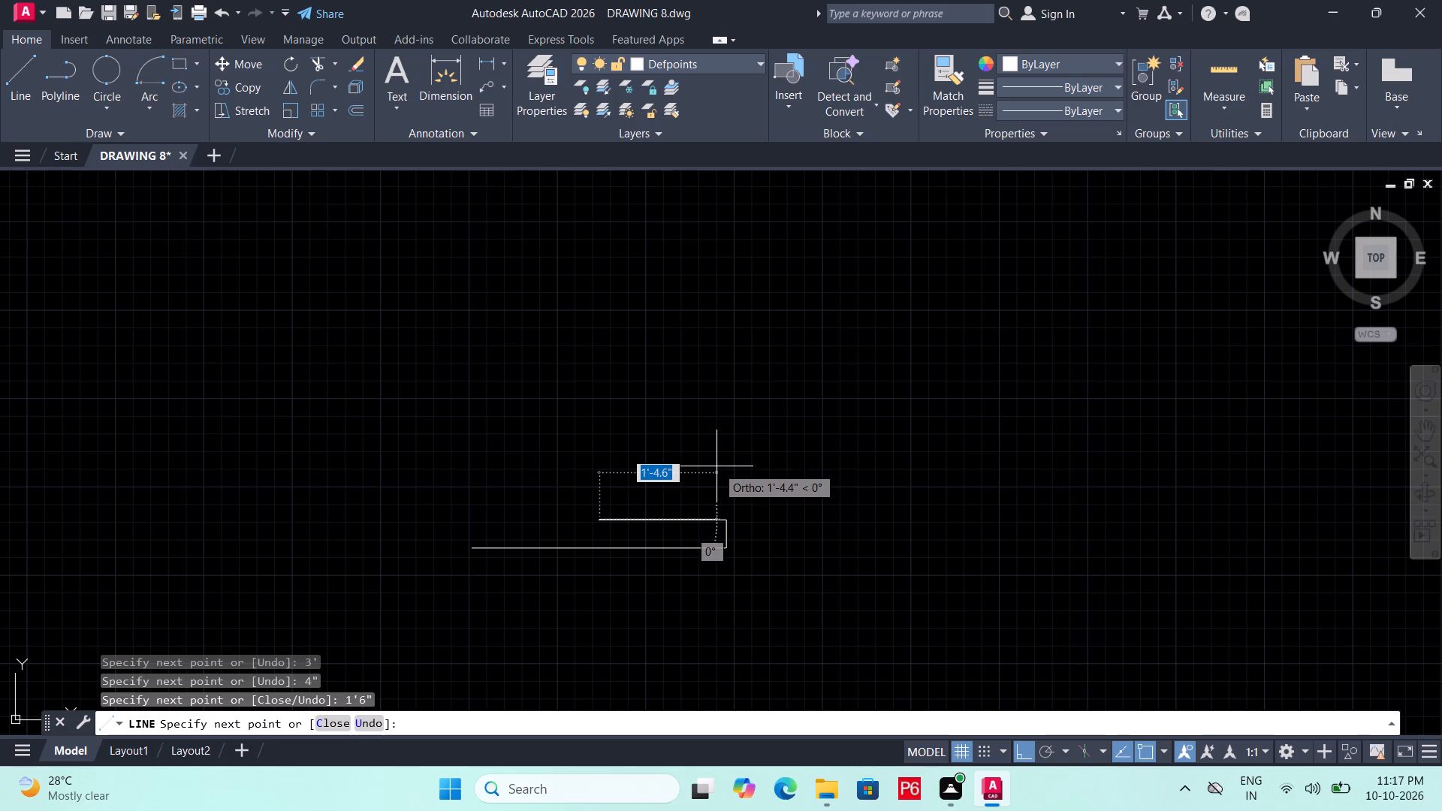
Continue the footing profile with its next course, running 1'3" right from the centre and 16" up.
text(1'3)
key(shift+quotedbl)
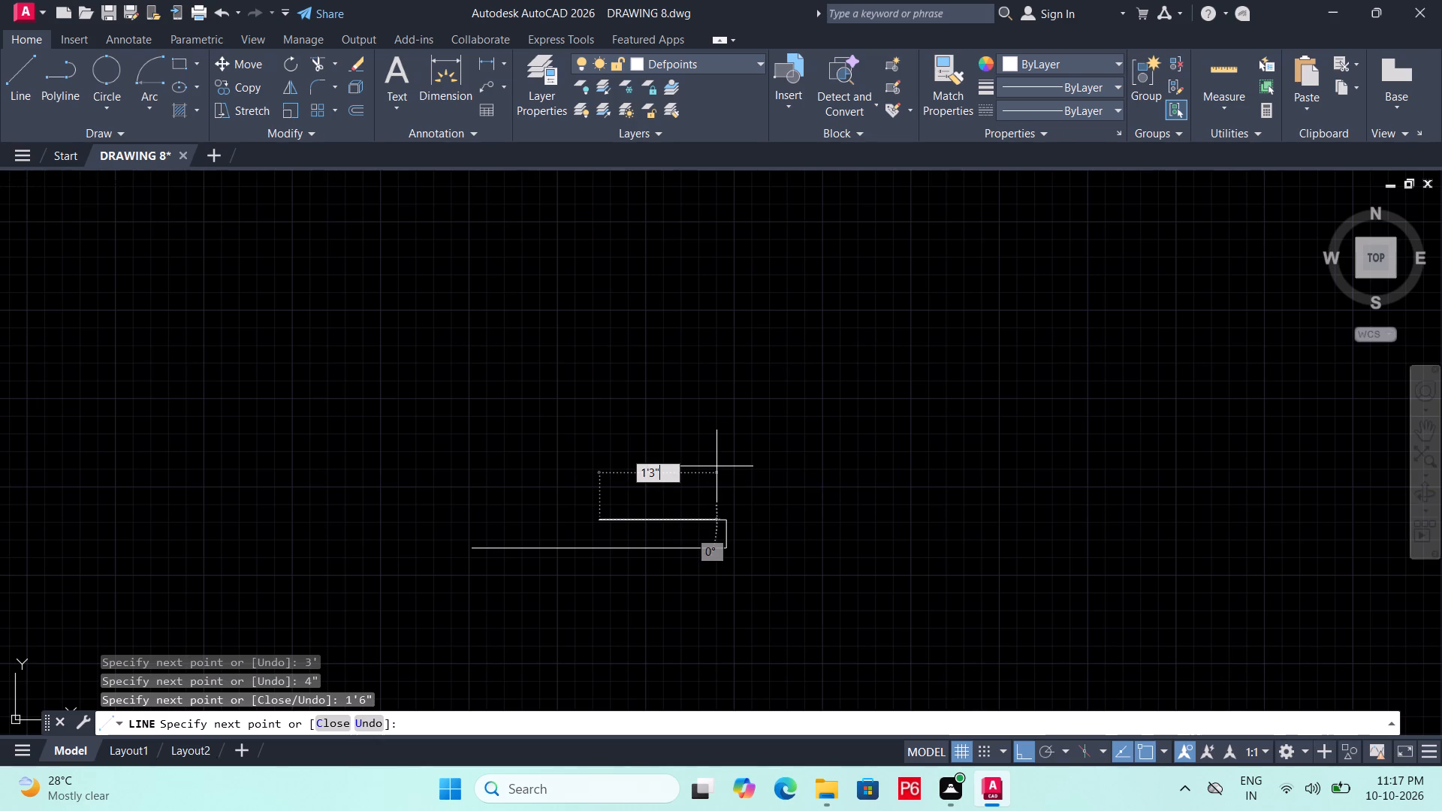
key(Return)
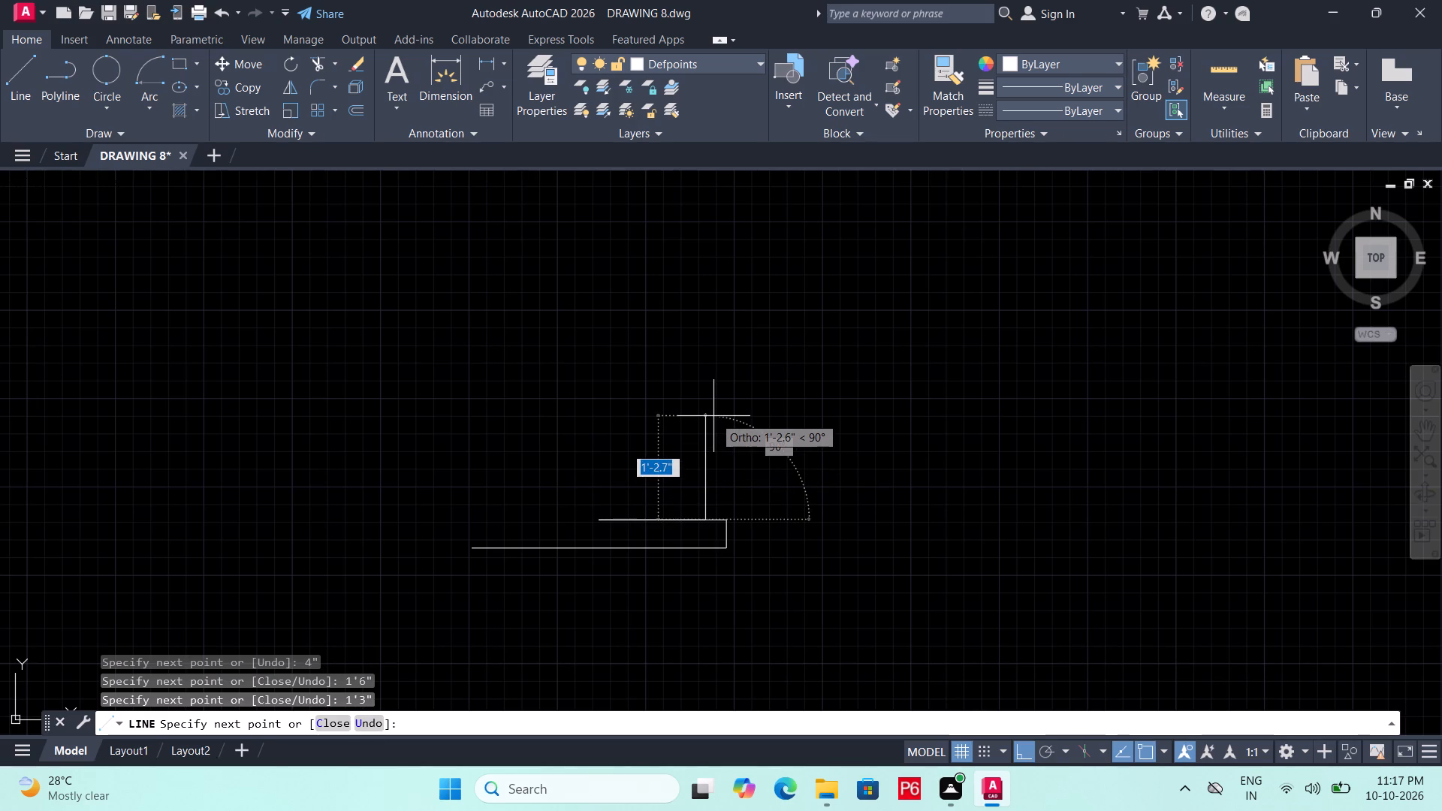
text(16)
key(shift+quotedbl)
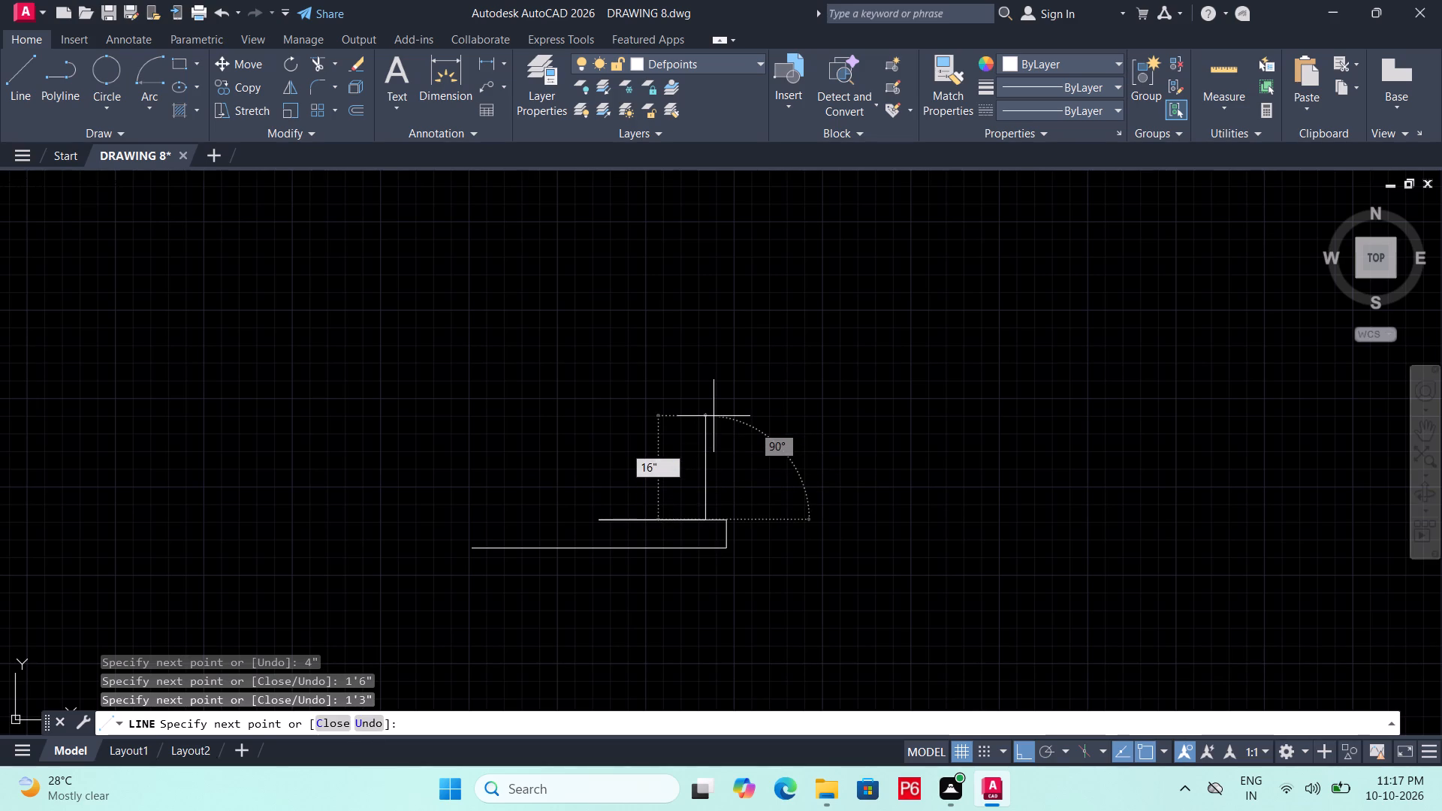
key(Return)
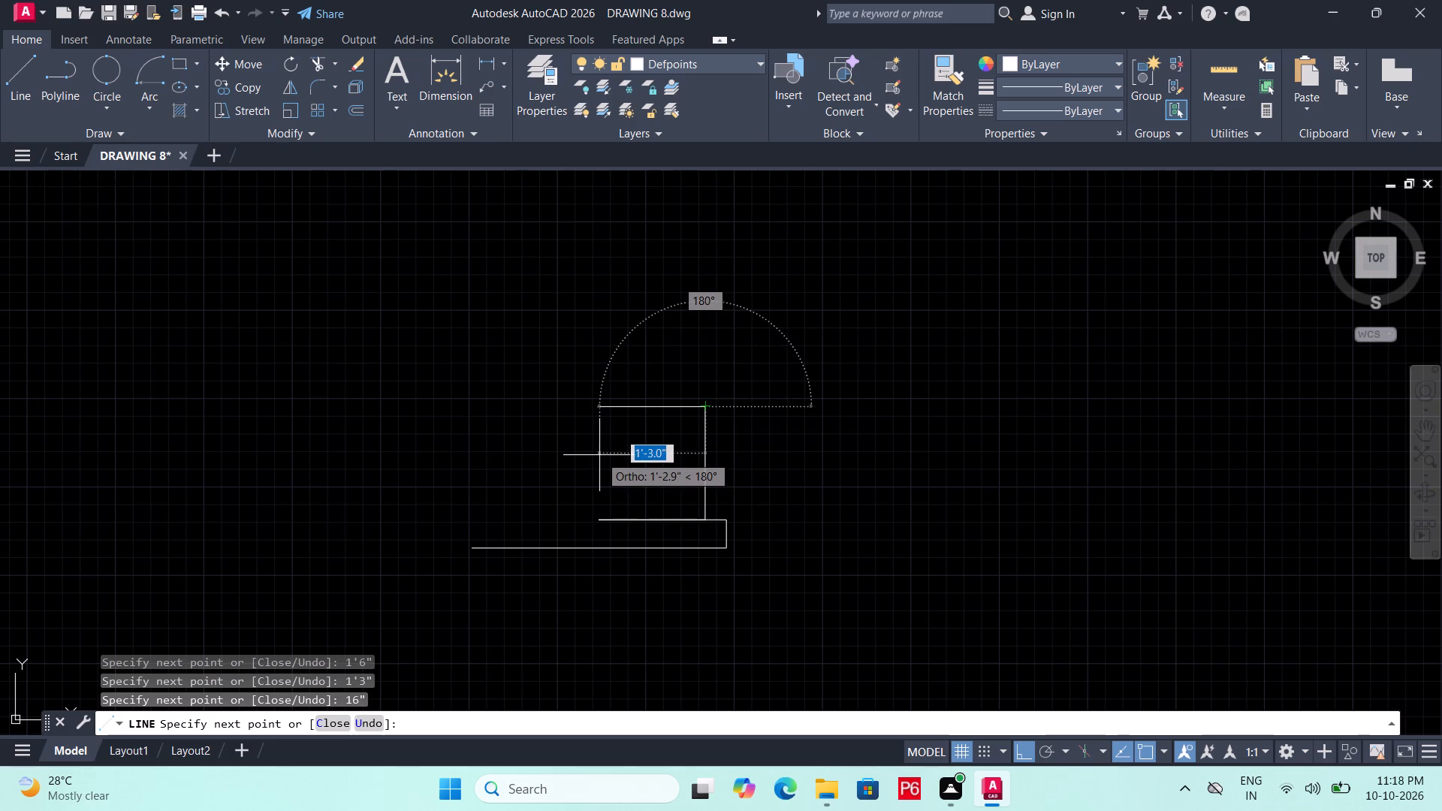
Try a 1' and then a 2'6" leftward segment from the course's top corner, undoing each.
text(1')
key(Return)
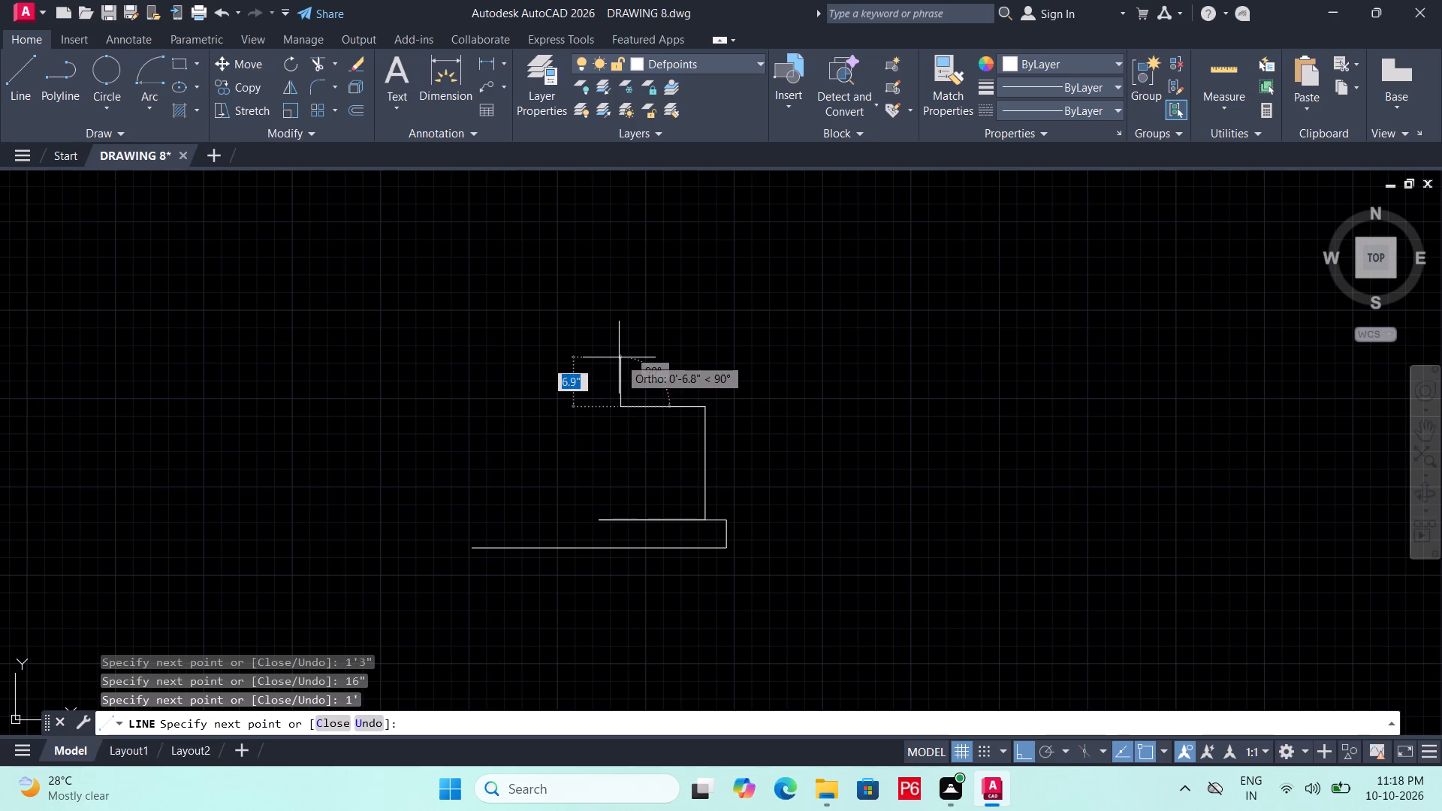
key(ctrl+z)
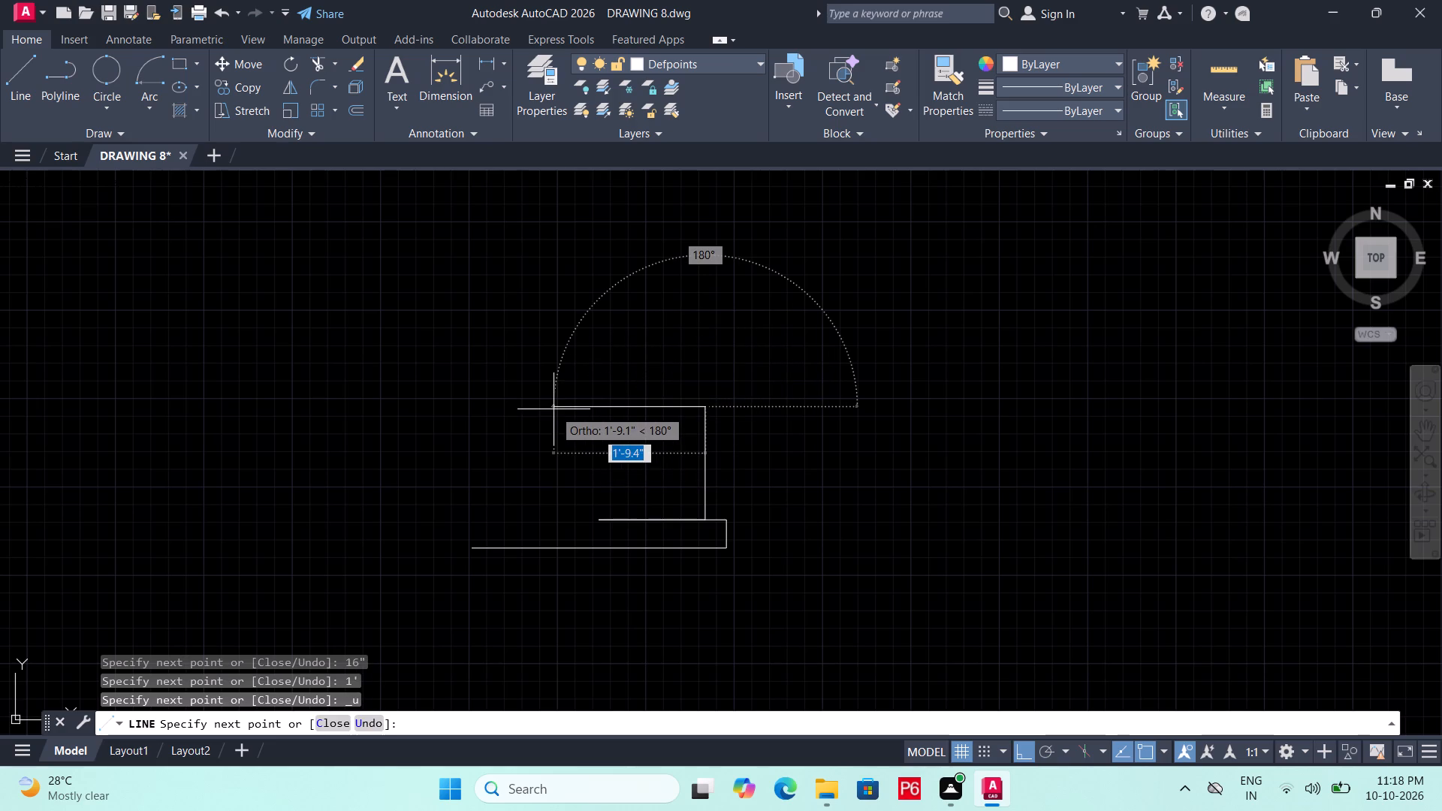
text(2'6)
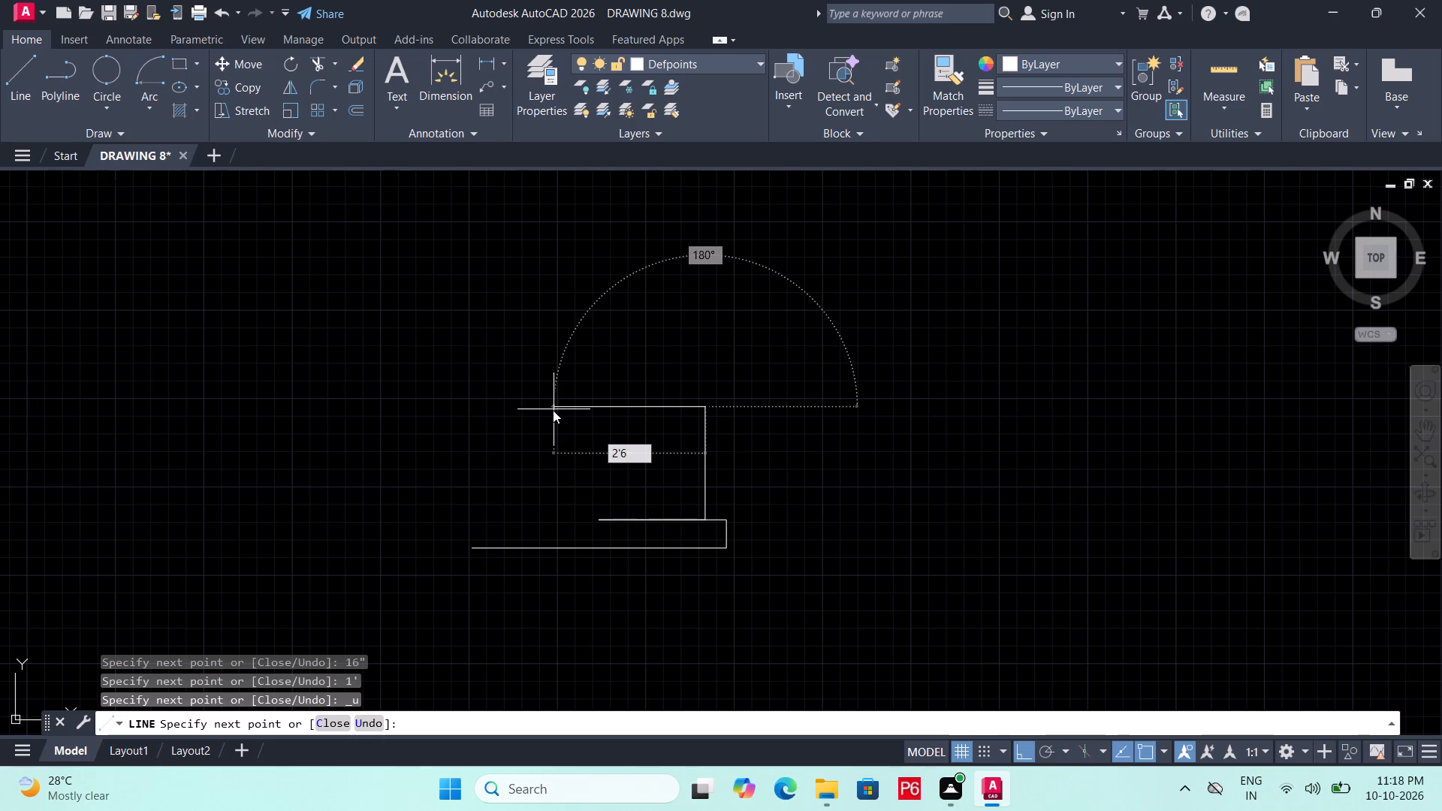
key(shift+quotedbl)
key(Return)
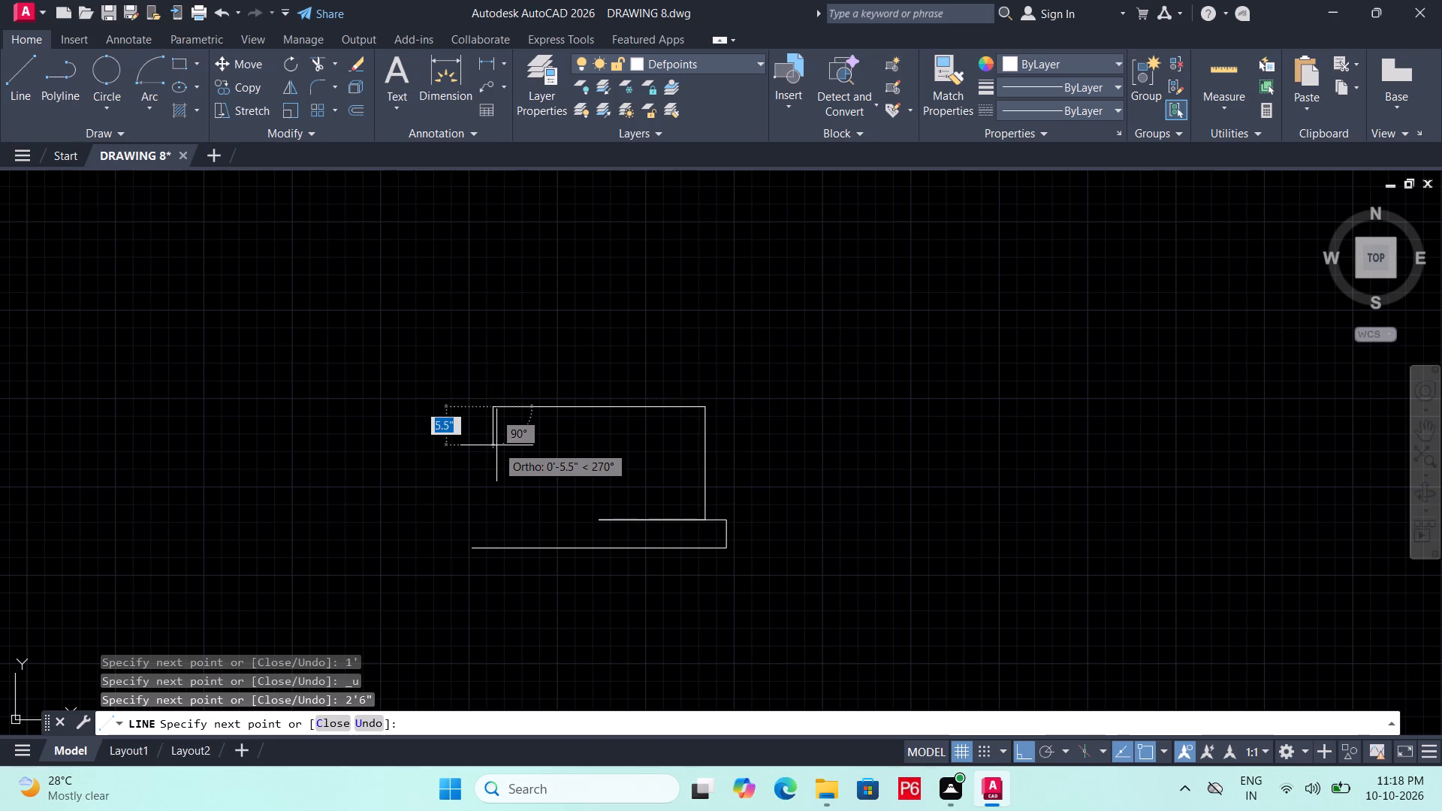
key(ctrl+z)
Continue the profile 1'3" left to the centre, 1' right and 16" up to form the next narrower course.
text(1'3")
key(Return)
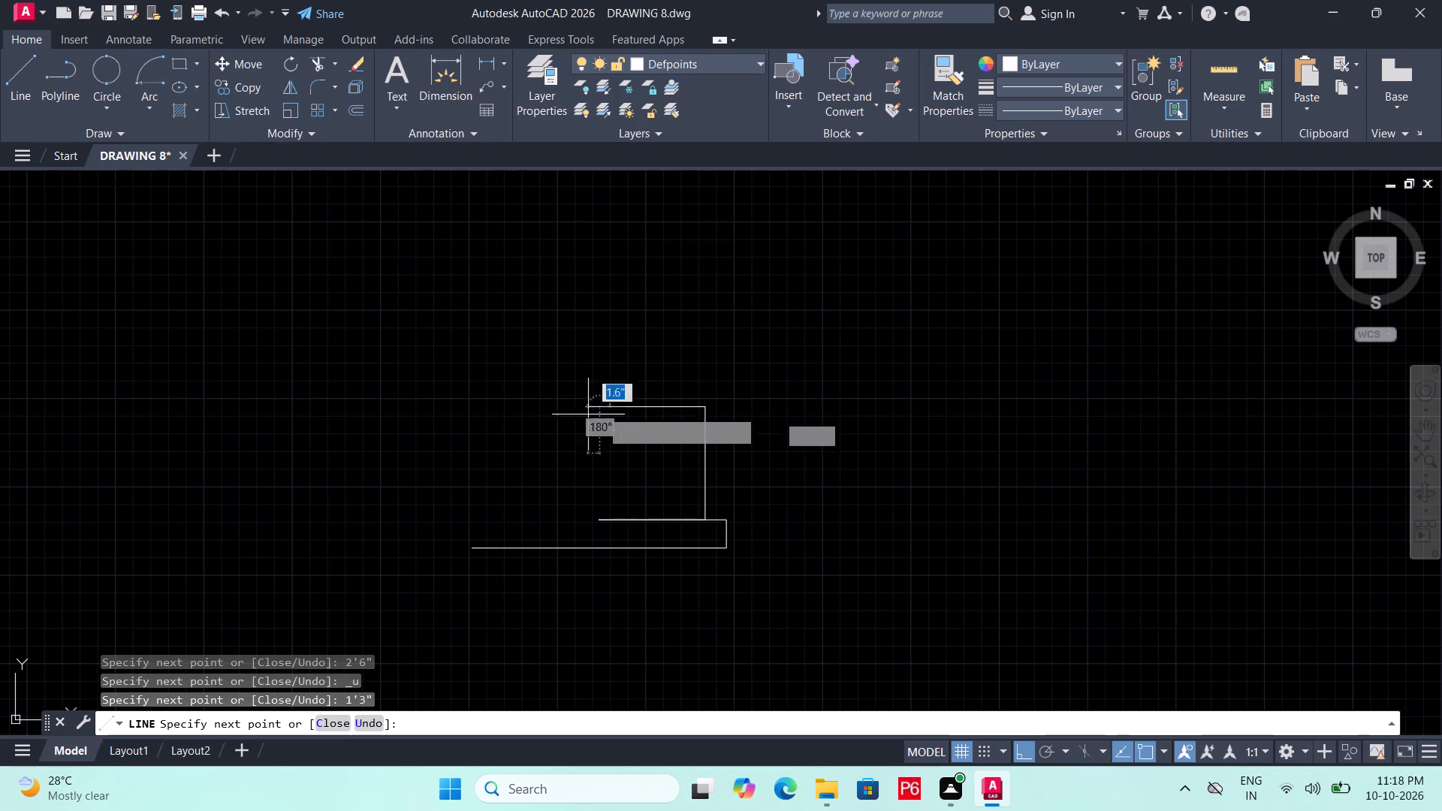
key(2)
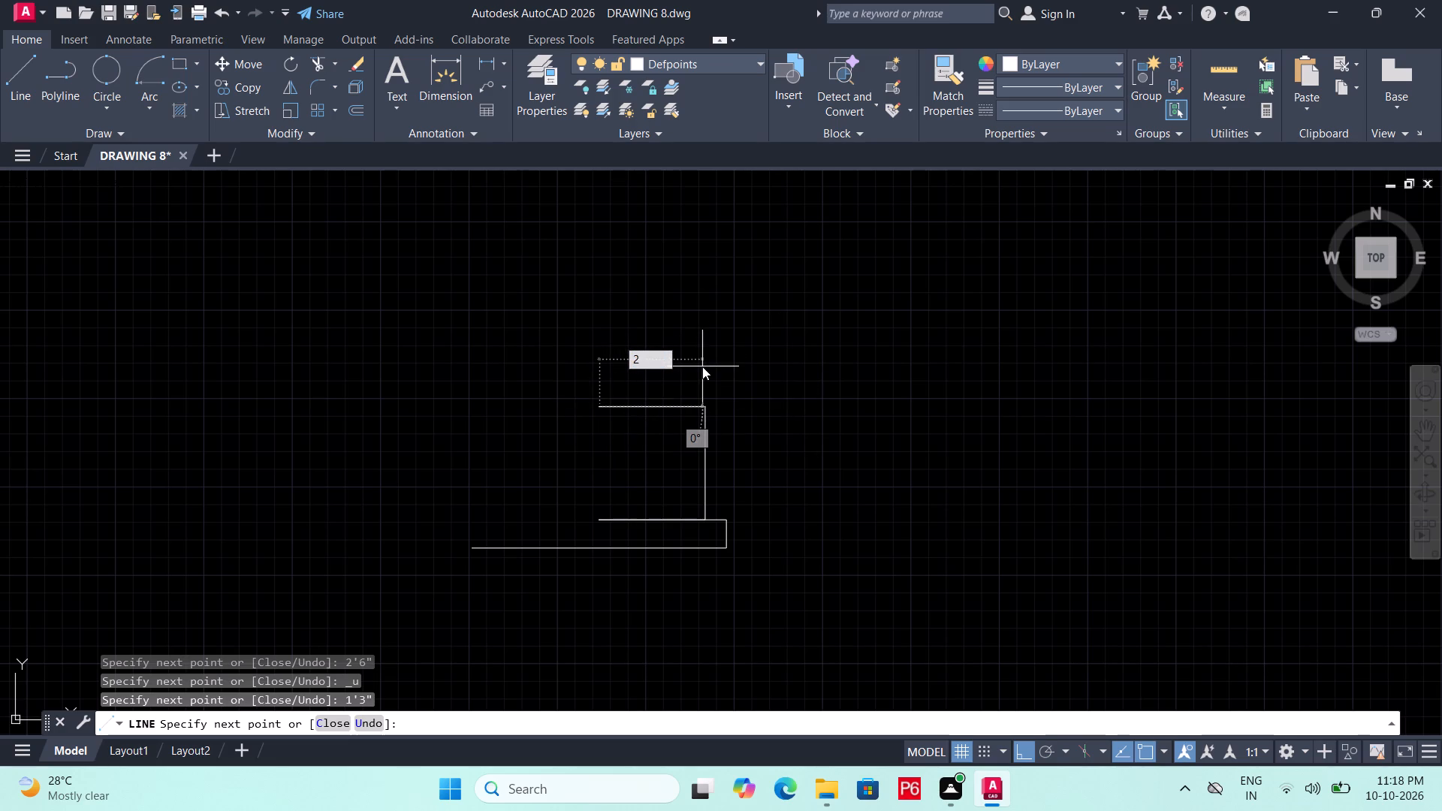
key(BackSpace)
text(1')
key(Return)
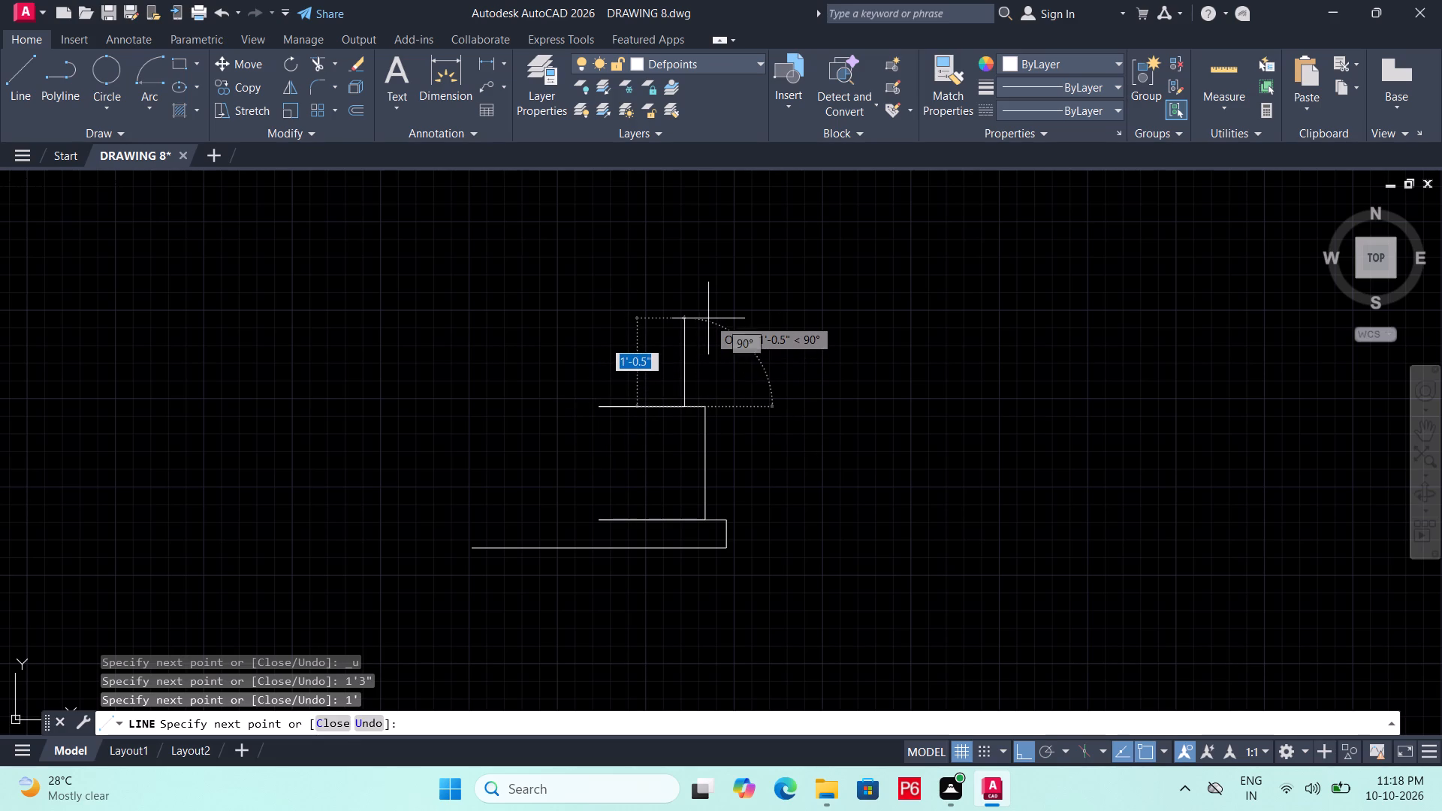
middle_drag(712, 321, 732, 375)
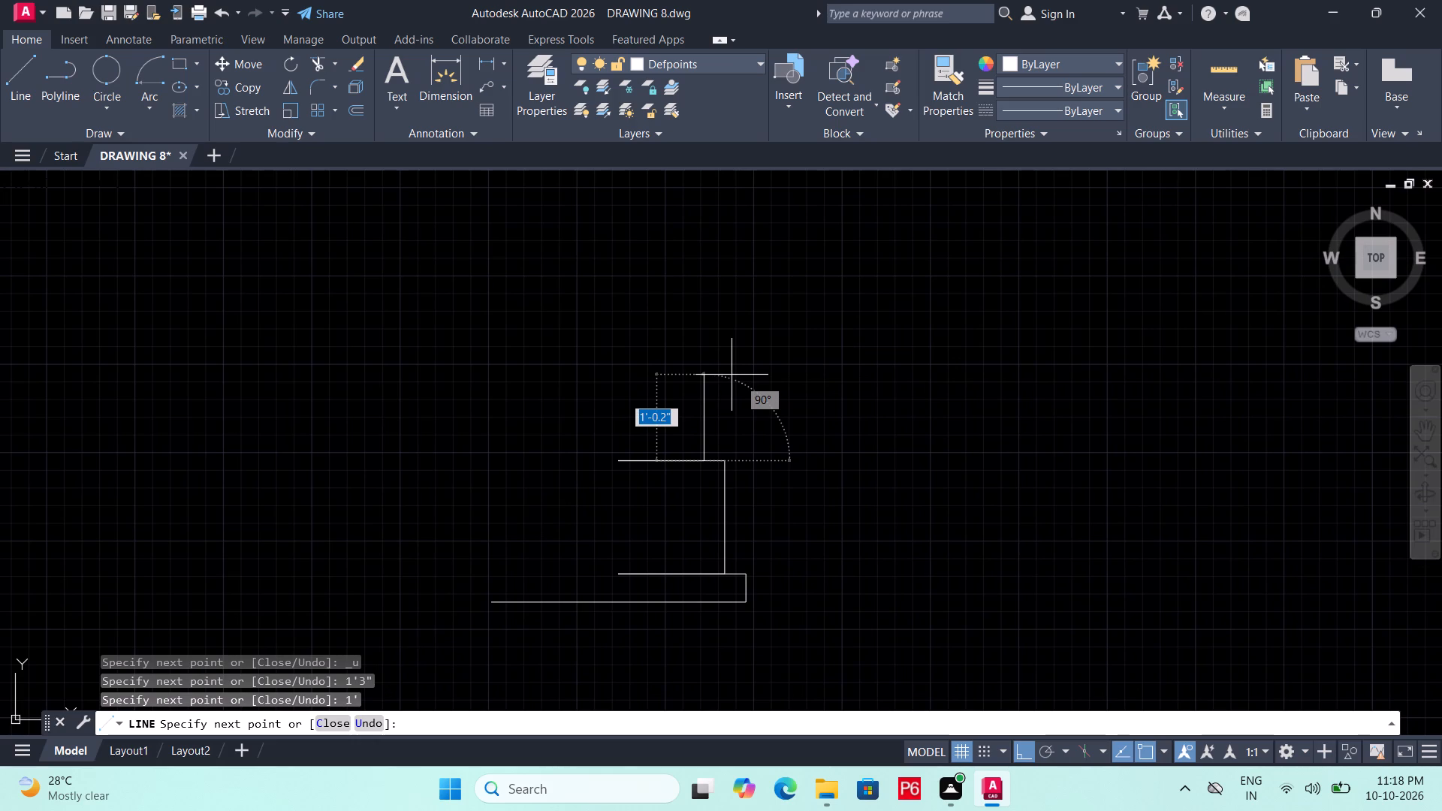
text(16)
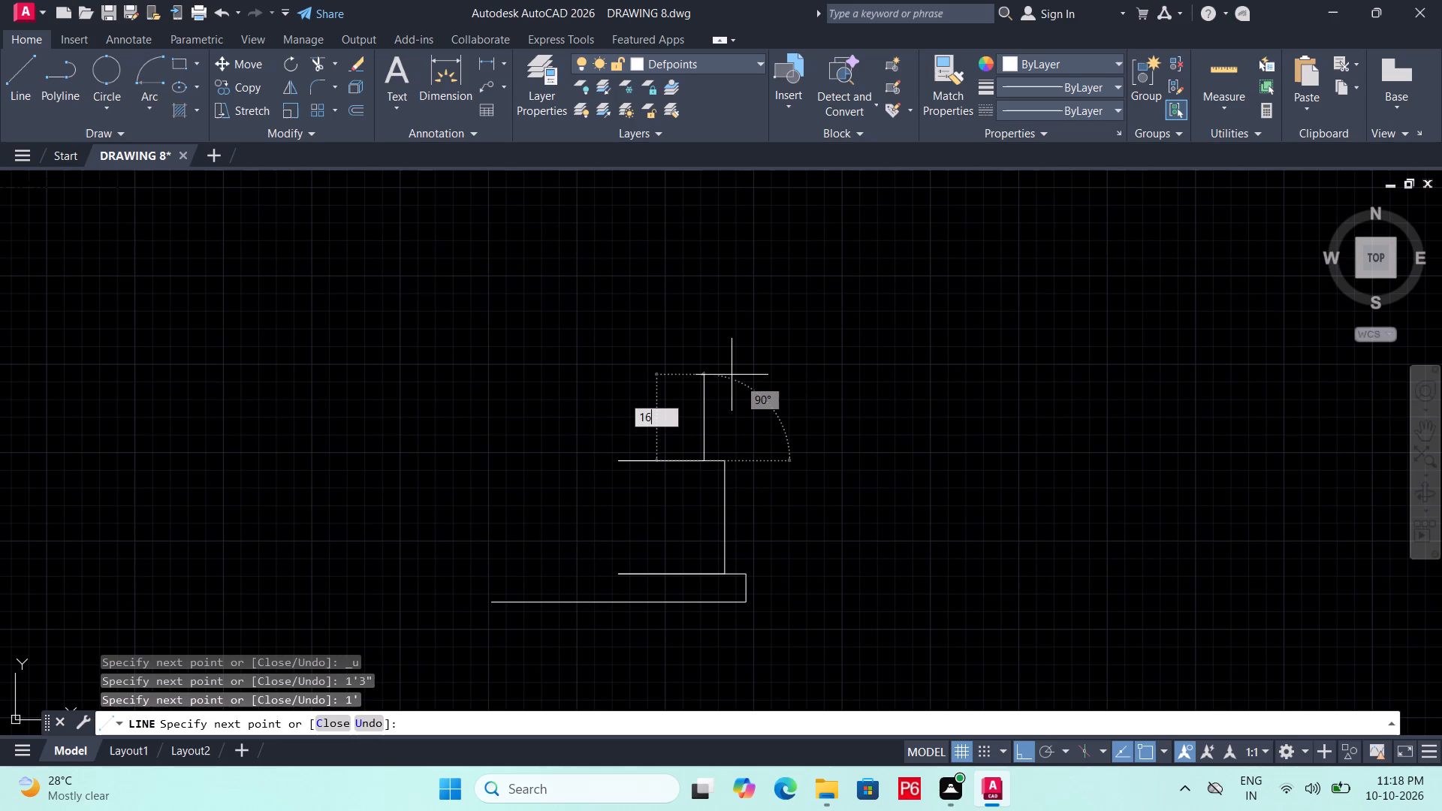
key(shift+quotedbl)
key(Return)
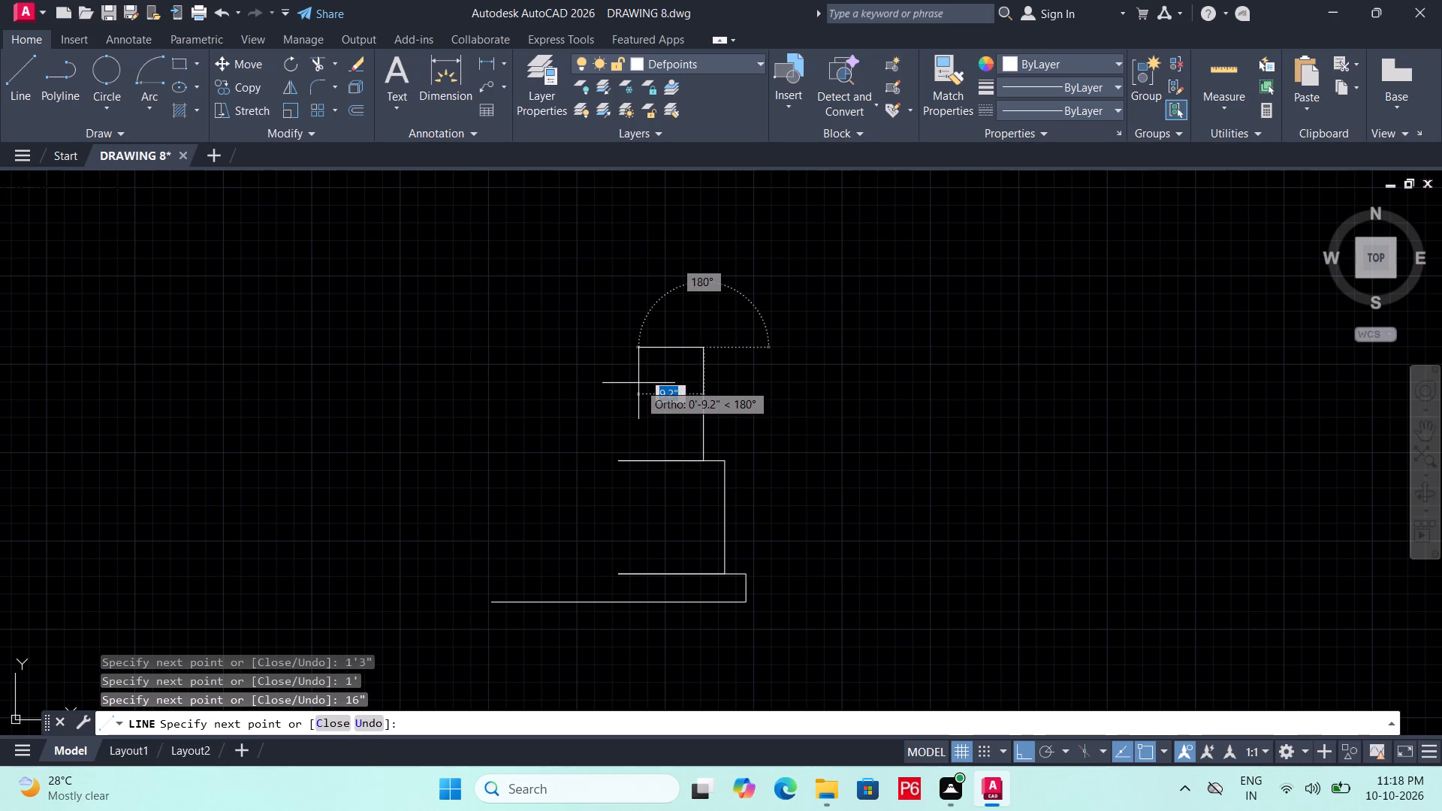
Close the top of the footing profile's third course with a 1' segment left to the centre, and end the line.
text(1')
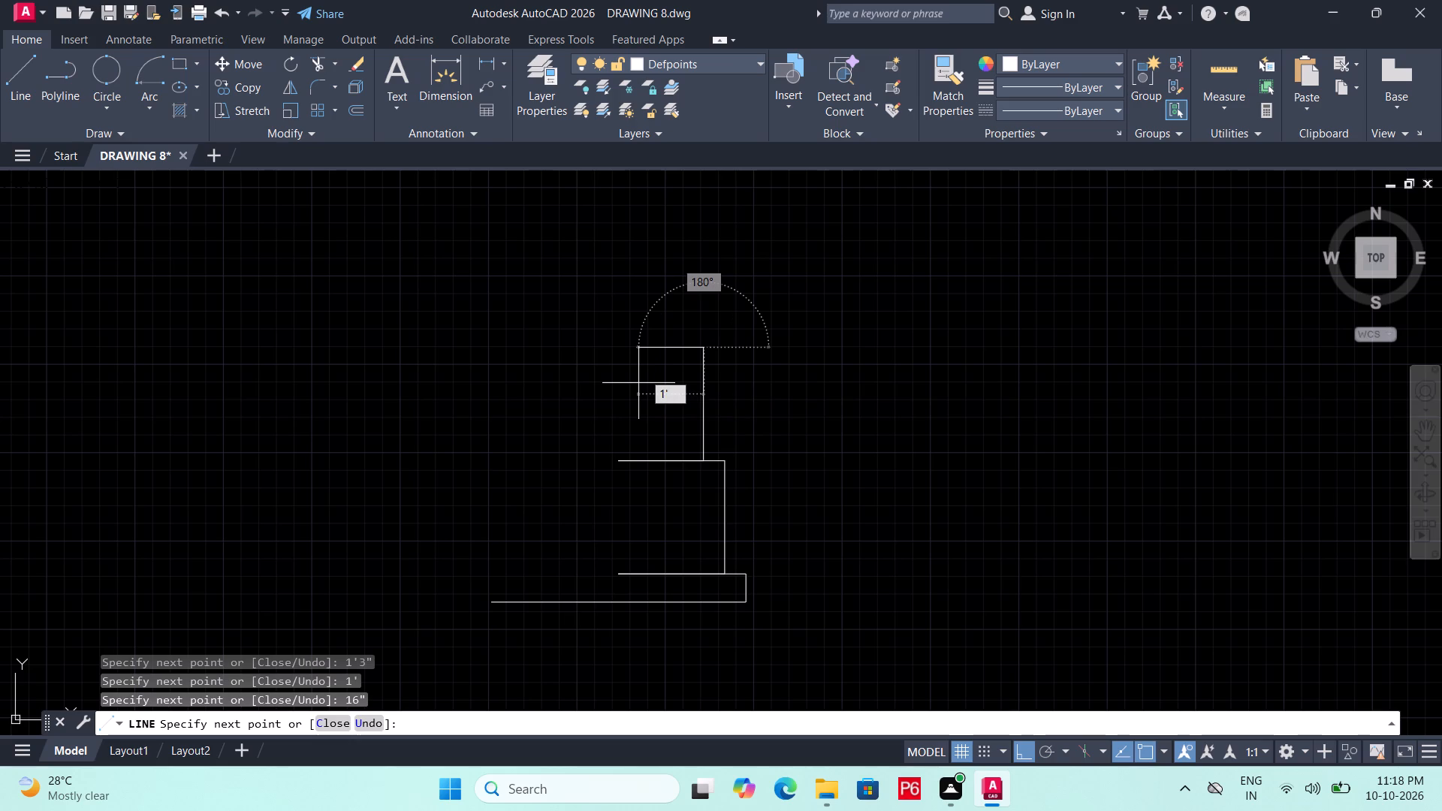
key(BackSpace)
key(apostrophe)
key(Return)
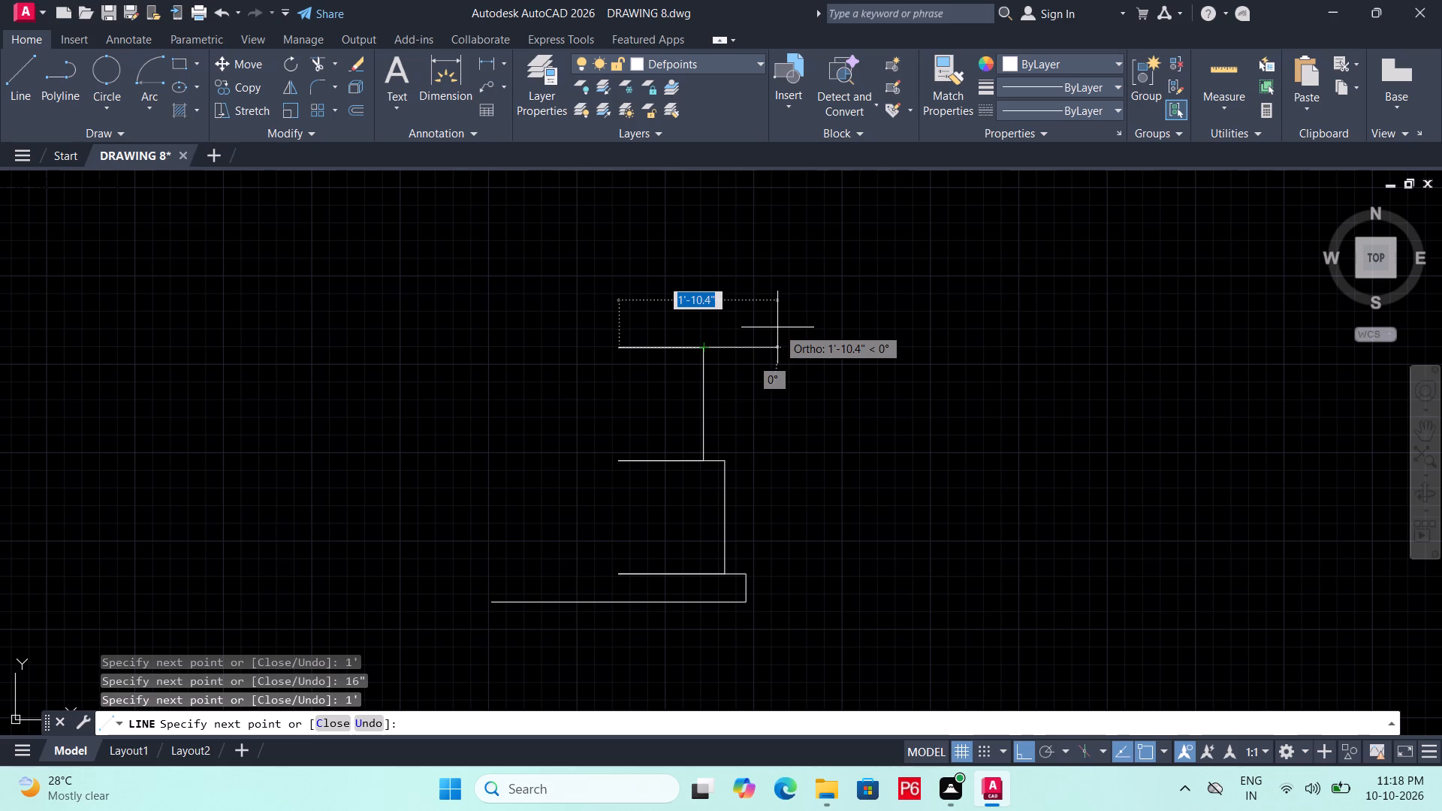
key(1)
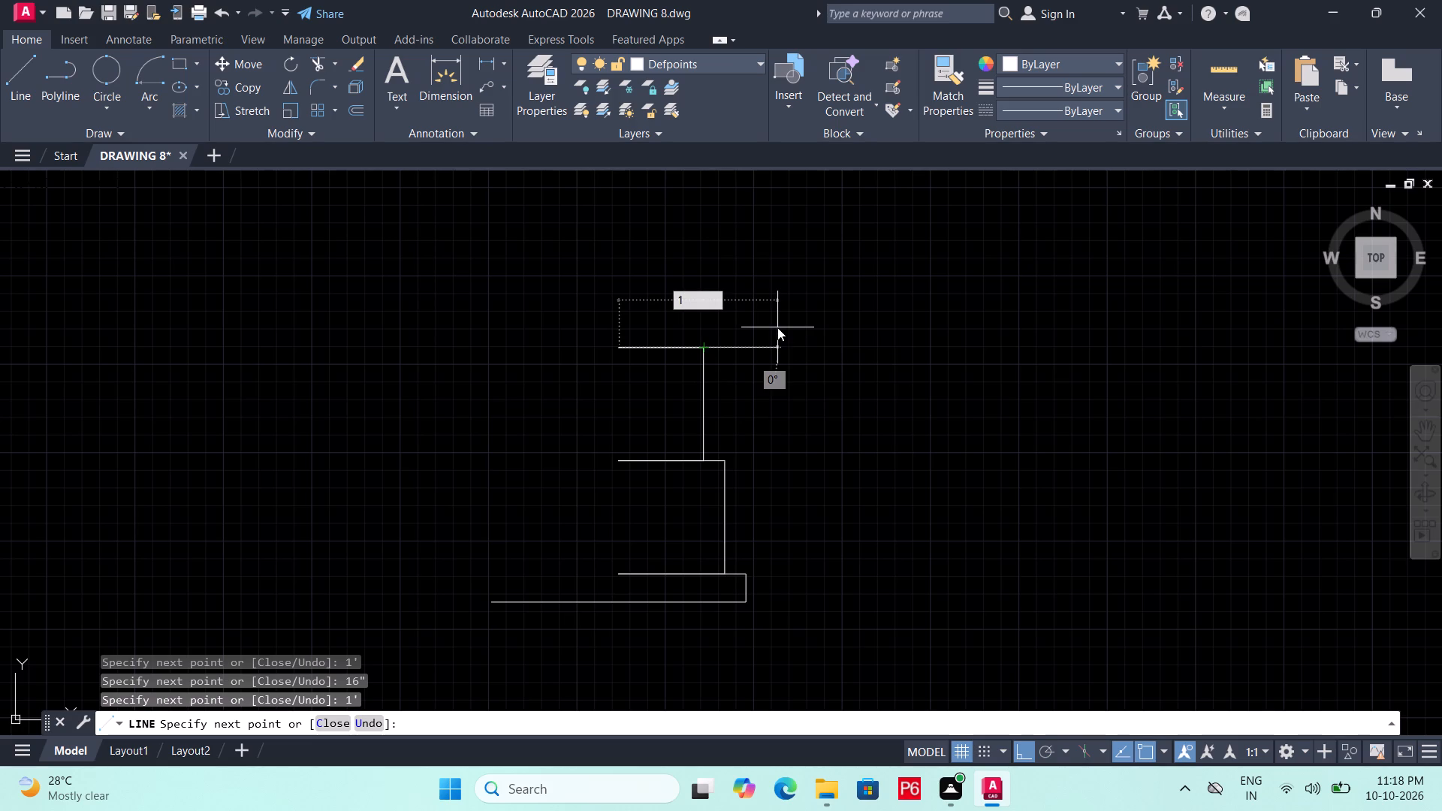
key(BackSpace)
key(Escape)
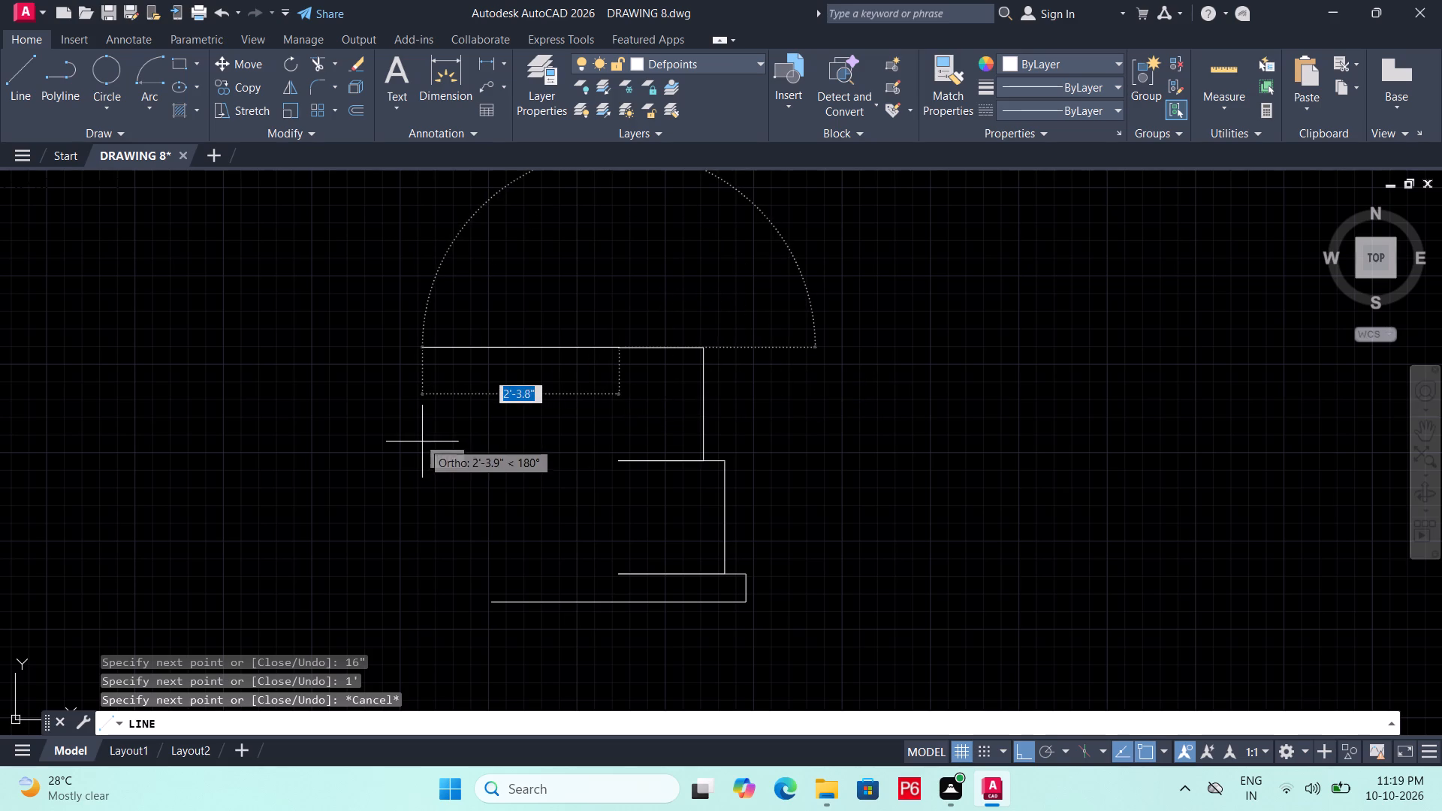
Add the narrowest top course to the footing profile, running 9" right from the centre, 8" up and 9" back left.
text(9")
key(Return)
middle_drag(686, 285, 742, 374)
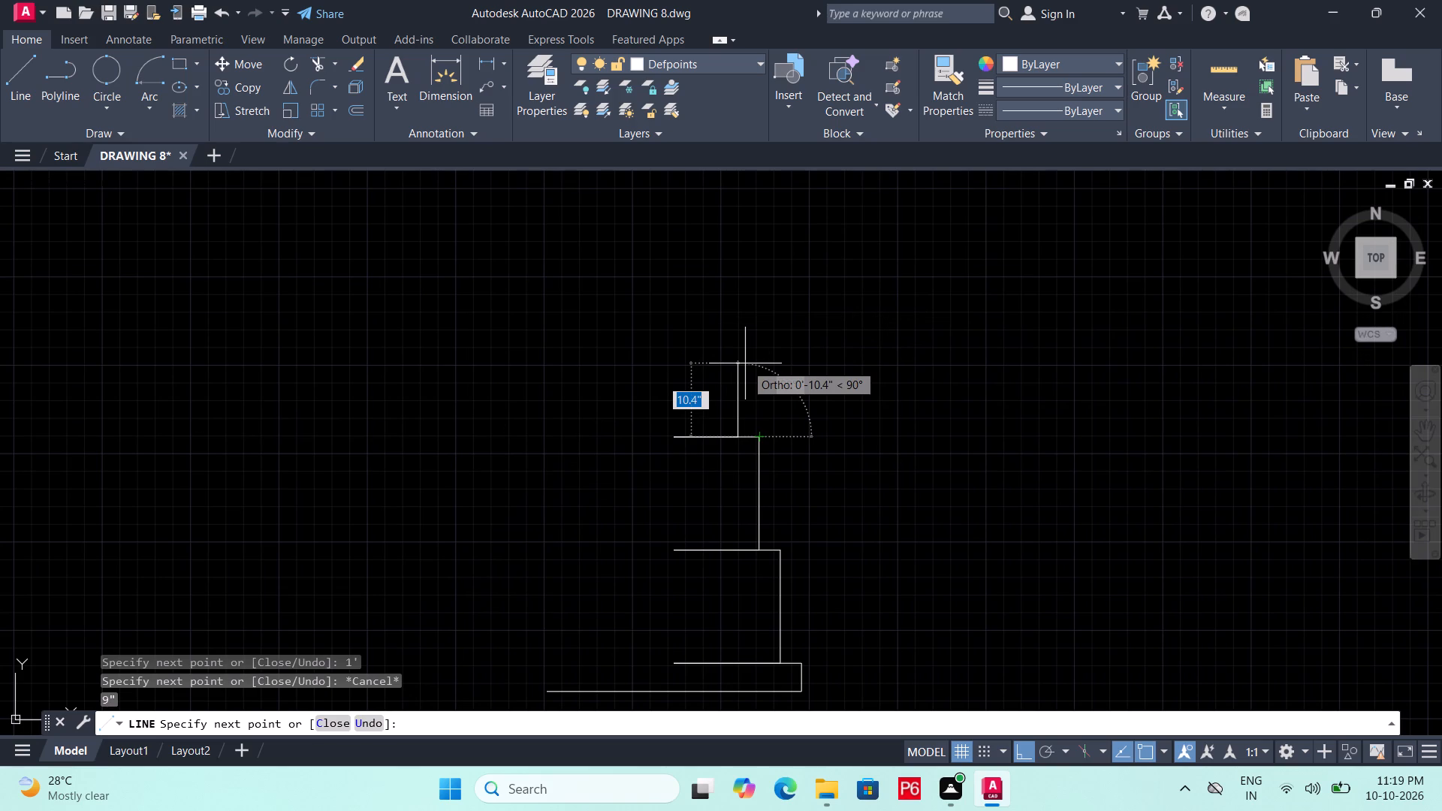
text(8")
key(Return)
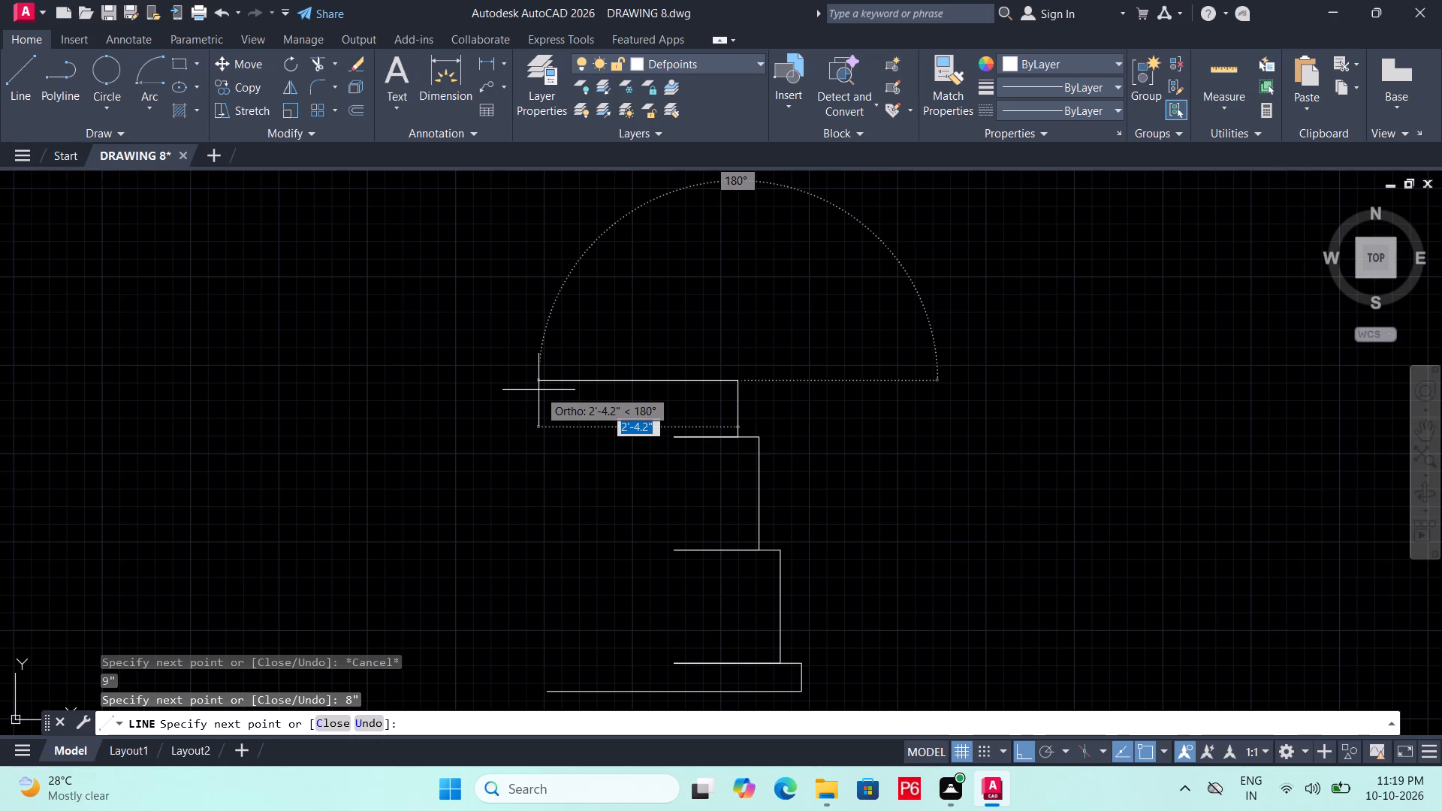
text(9")
key(Return)
key(Escape)
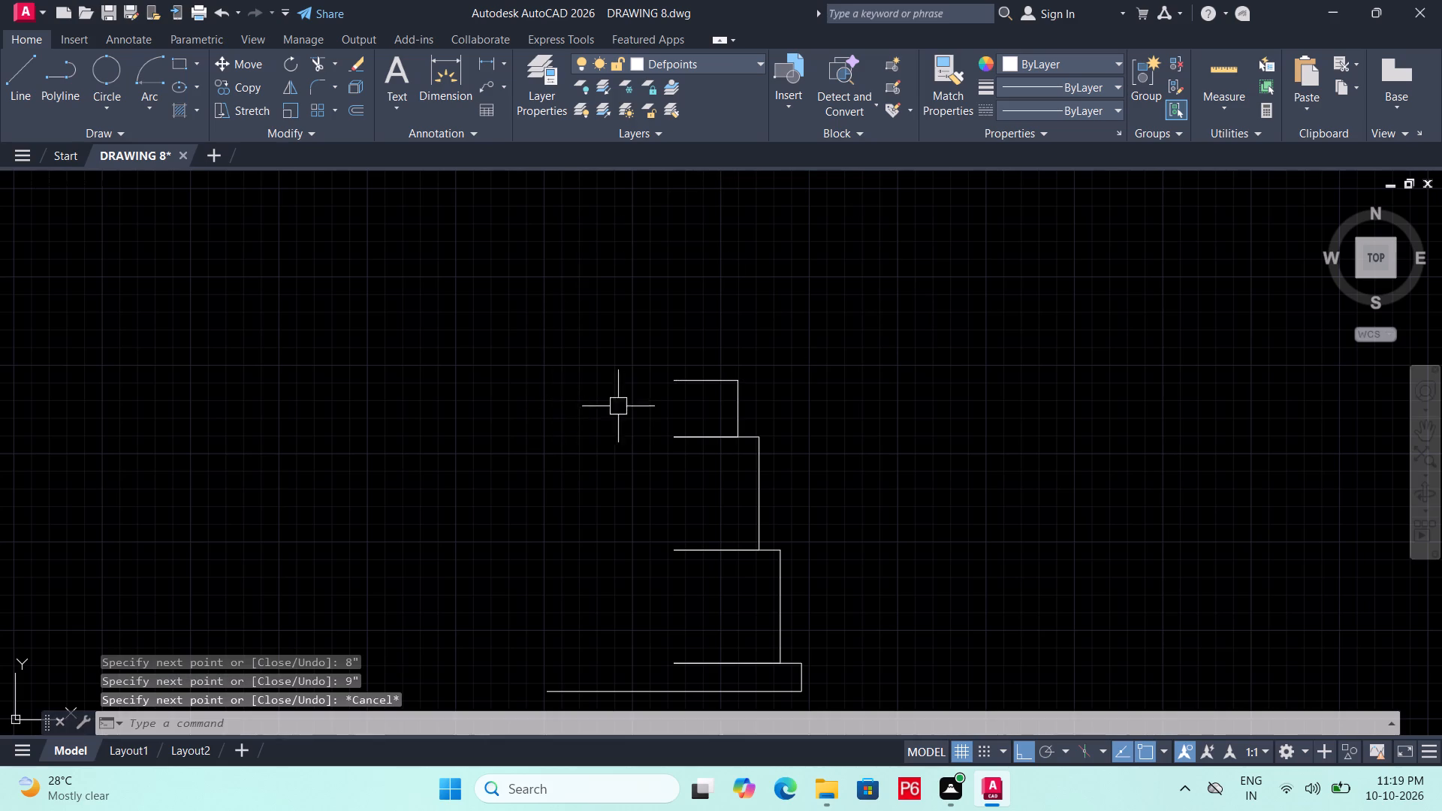
Save the drawing.
middle_drag(662, 400, 632, 337)
key(ctrl+s)
key(ctrl+s)
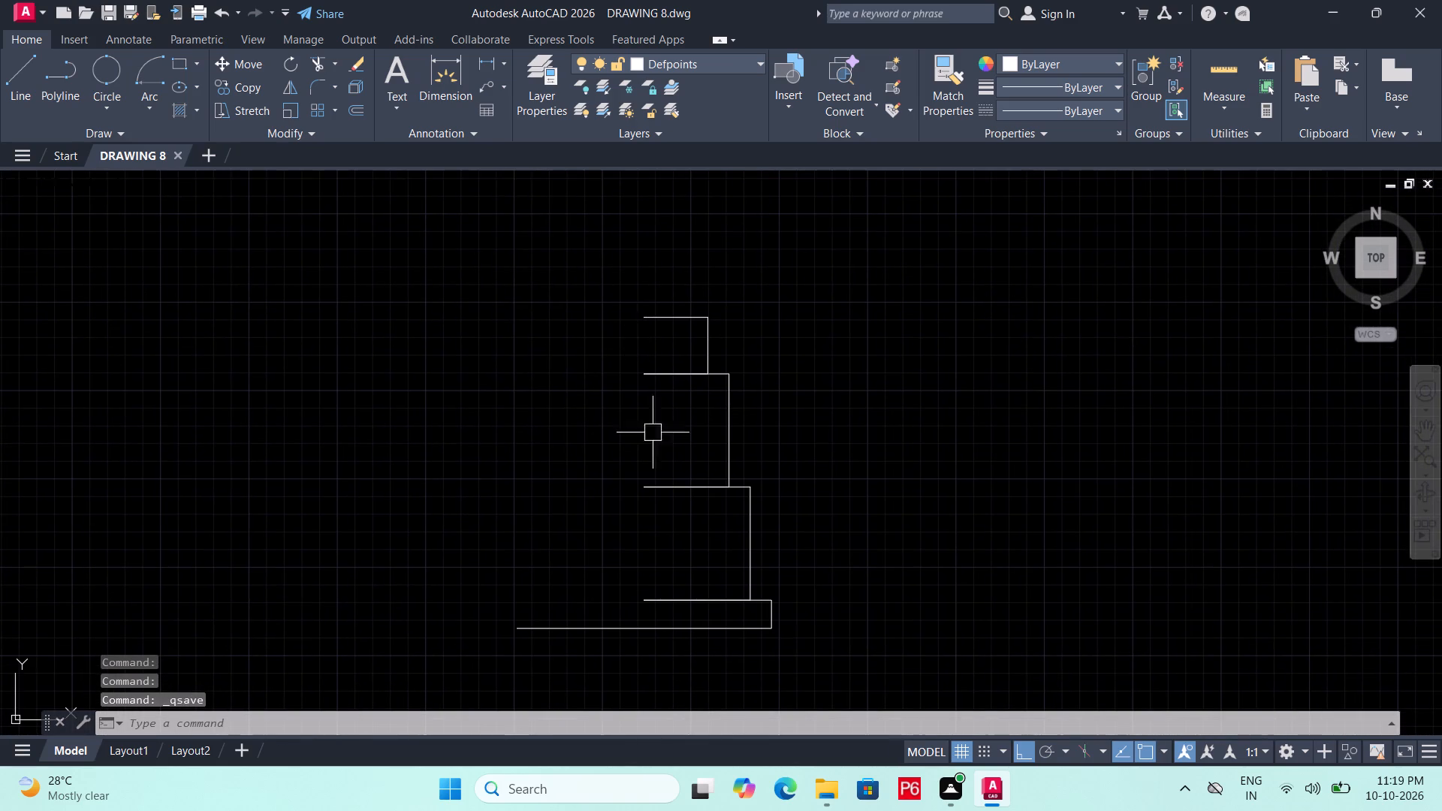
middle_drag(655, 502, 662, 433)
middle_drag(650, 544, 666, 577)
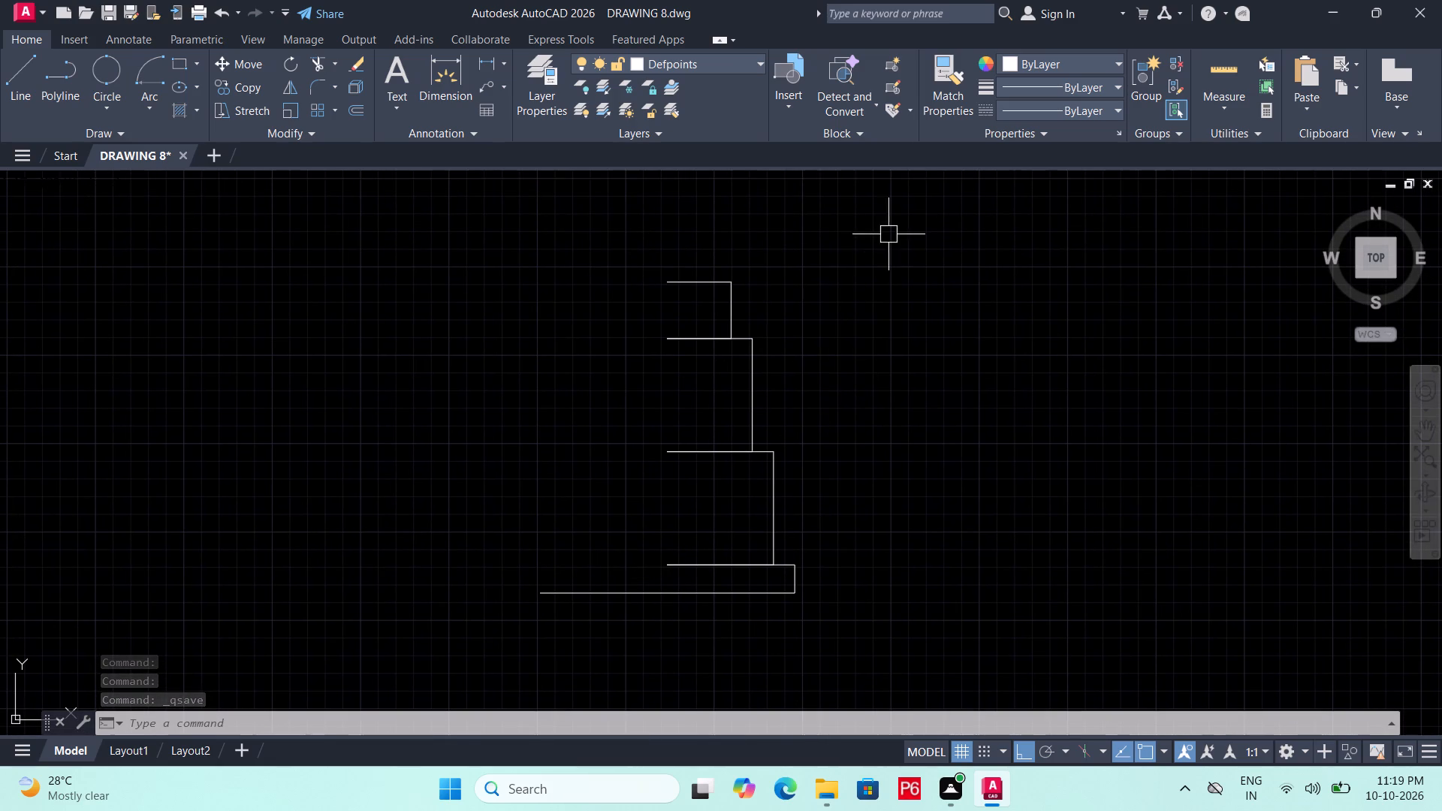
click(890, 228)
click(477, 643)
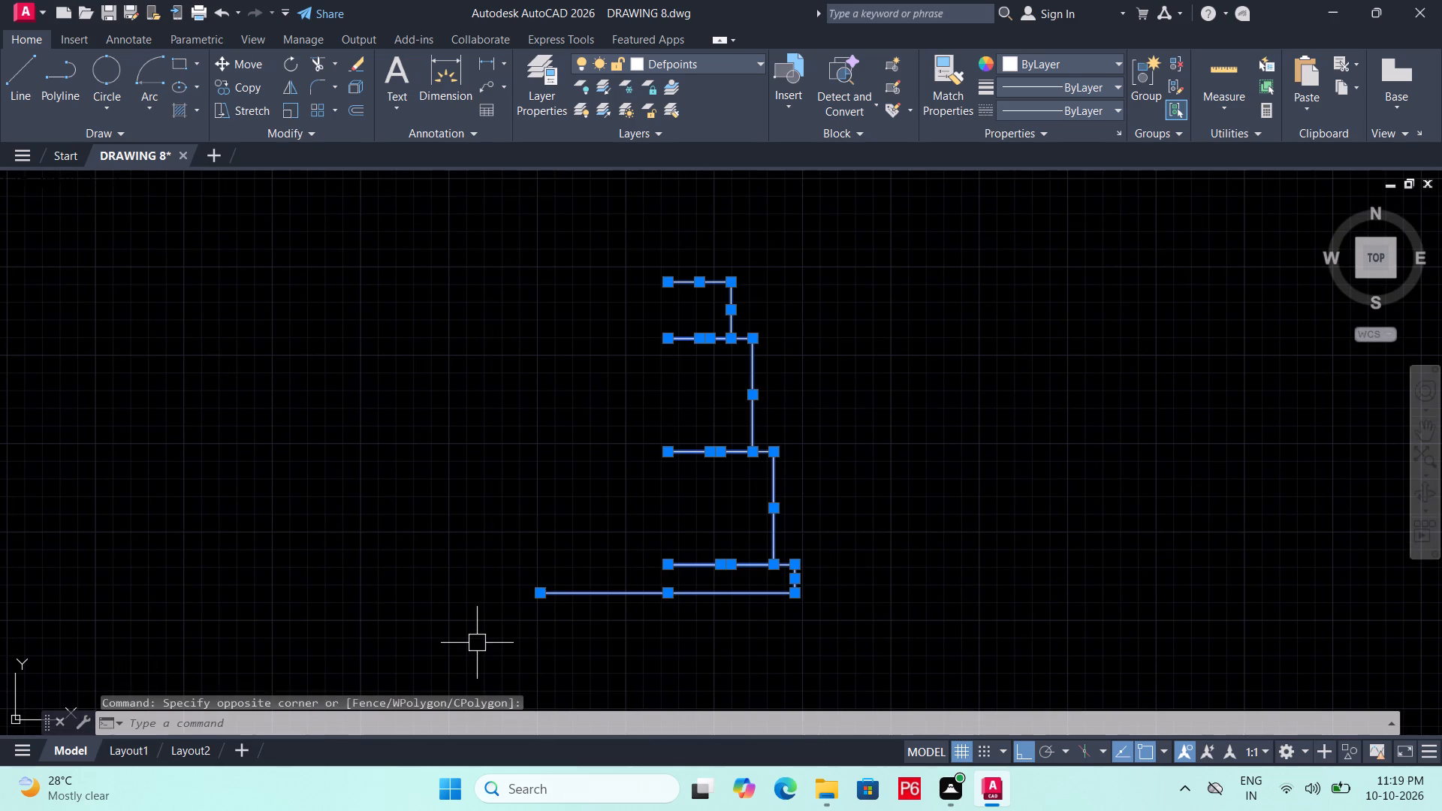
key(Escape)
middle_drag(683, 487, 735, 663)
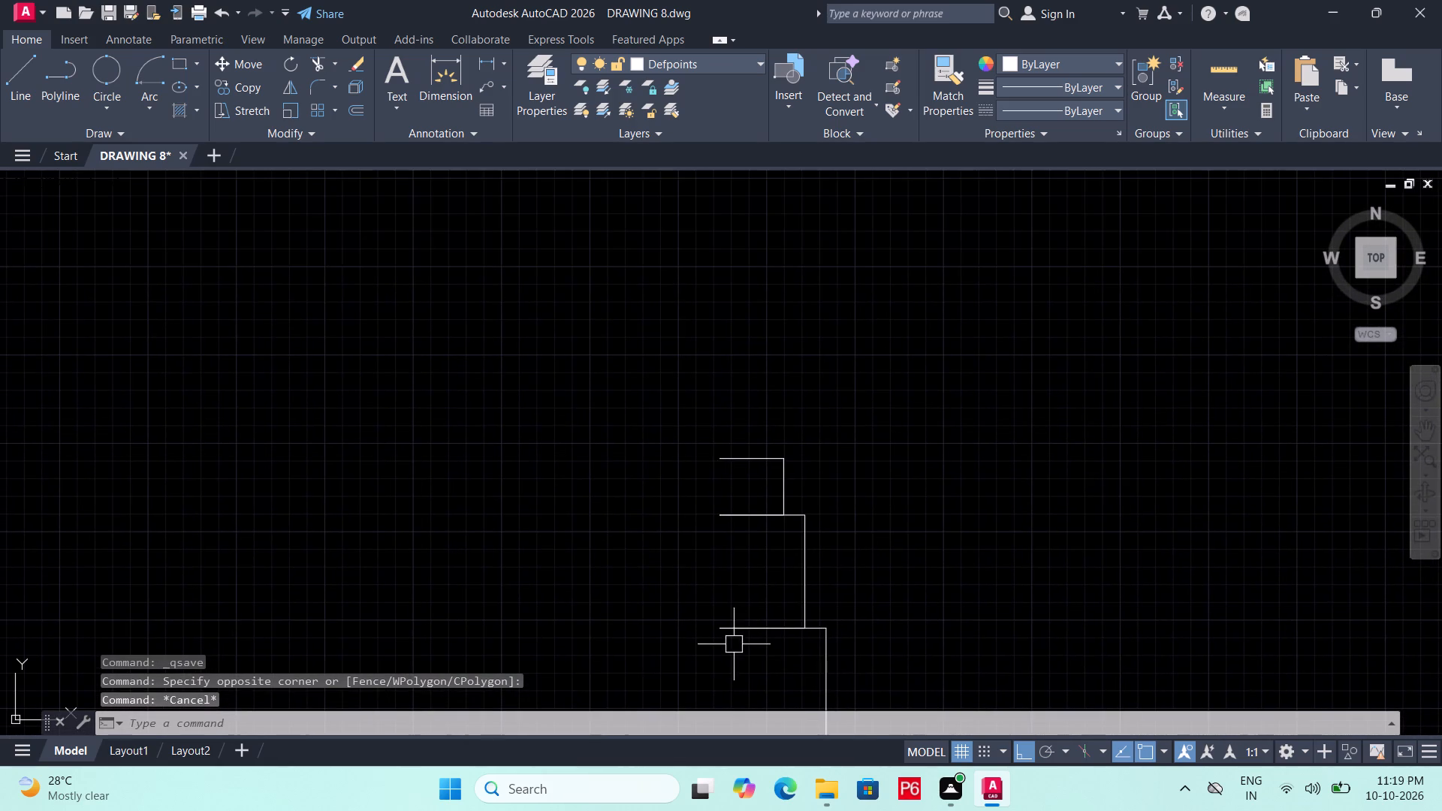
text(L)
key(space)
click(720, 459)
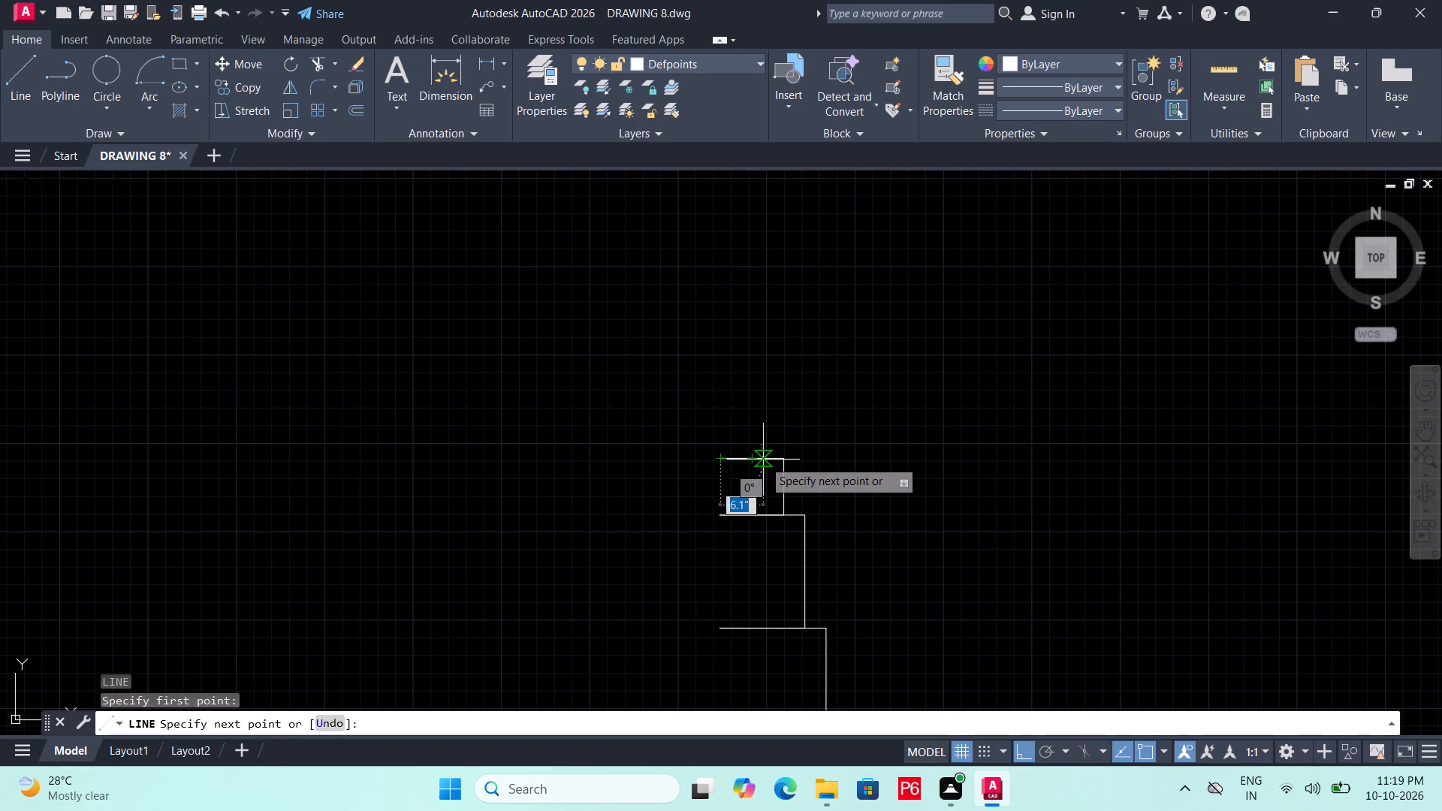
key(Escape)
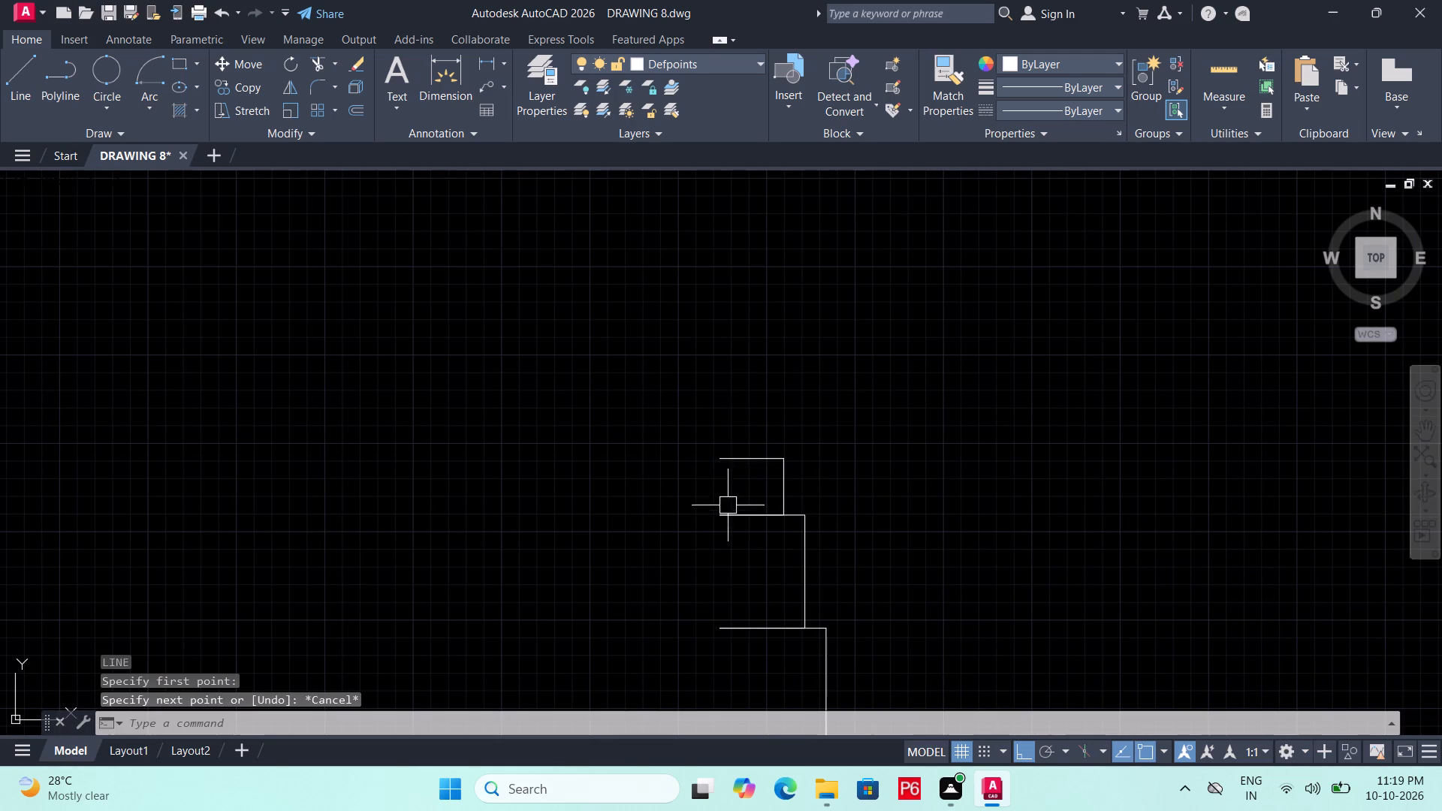
Mirror the half footing profile about its vertical centreline, keeping the source objects.
scroll(743, 445, down, 2)
middle_drag(744, 429, 747, 409)
click(845, 387)
click(617, 587)
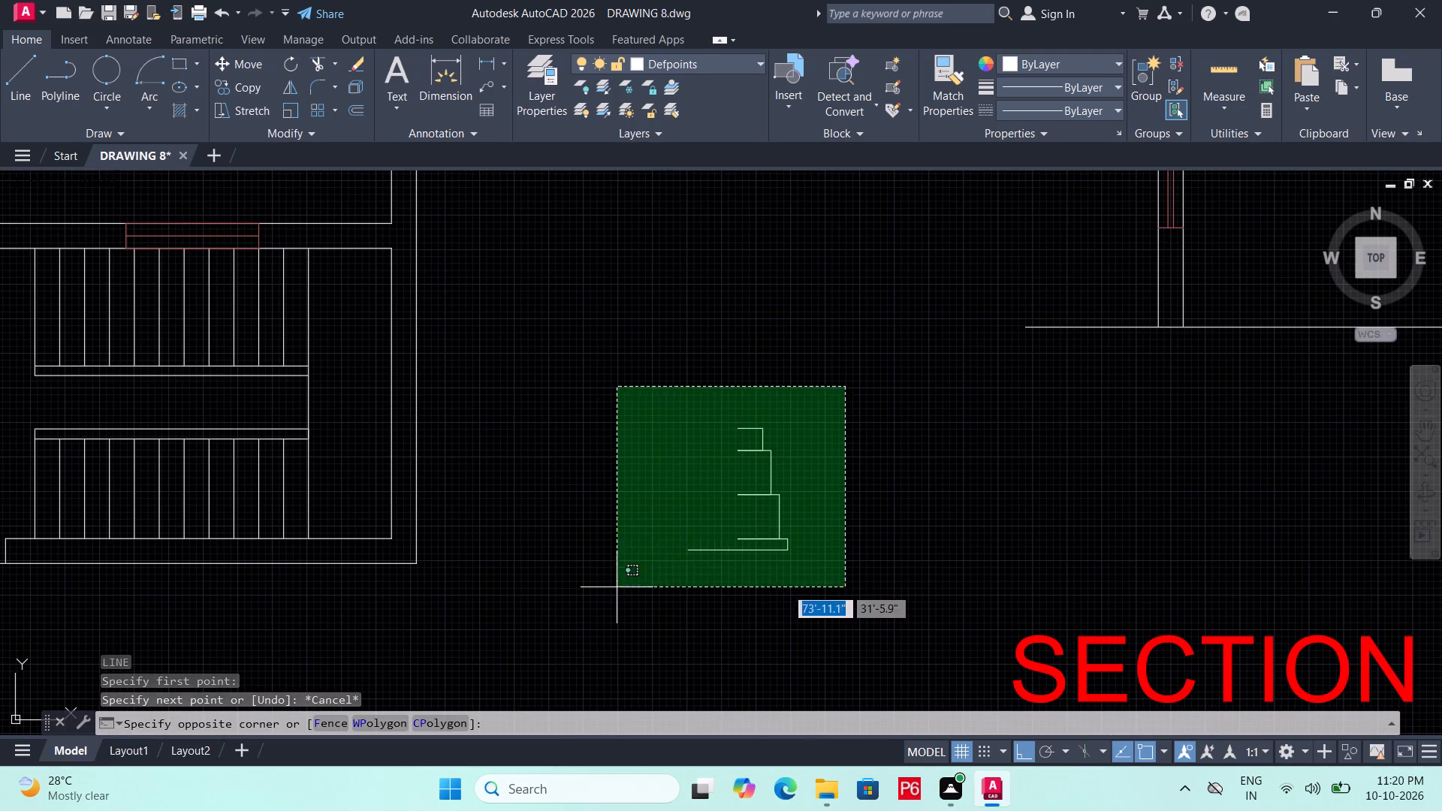
text(MI)
key(space)
scroll(704, 563, up, 2)
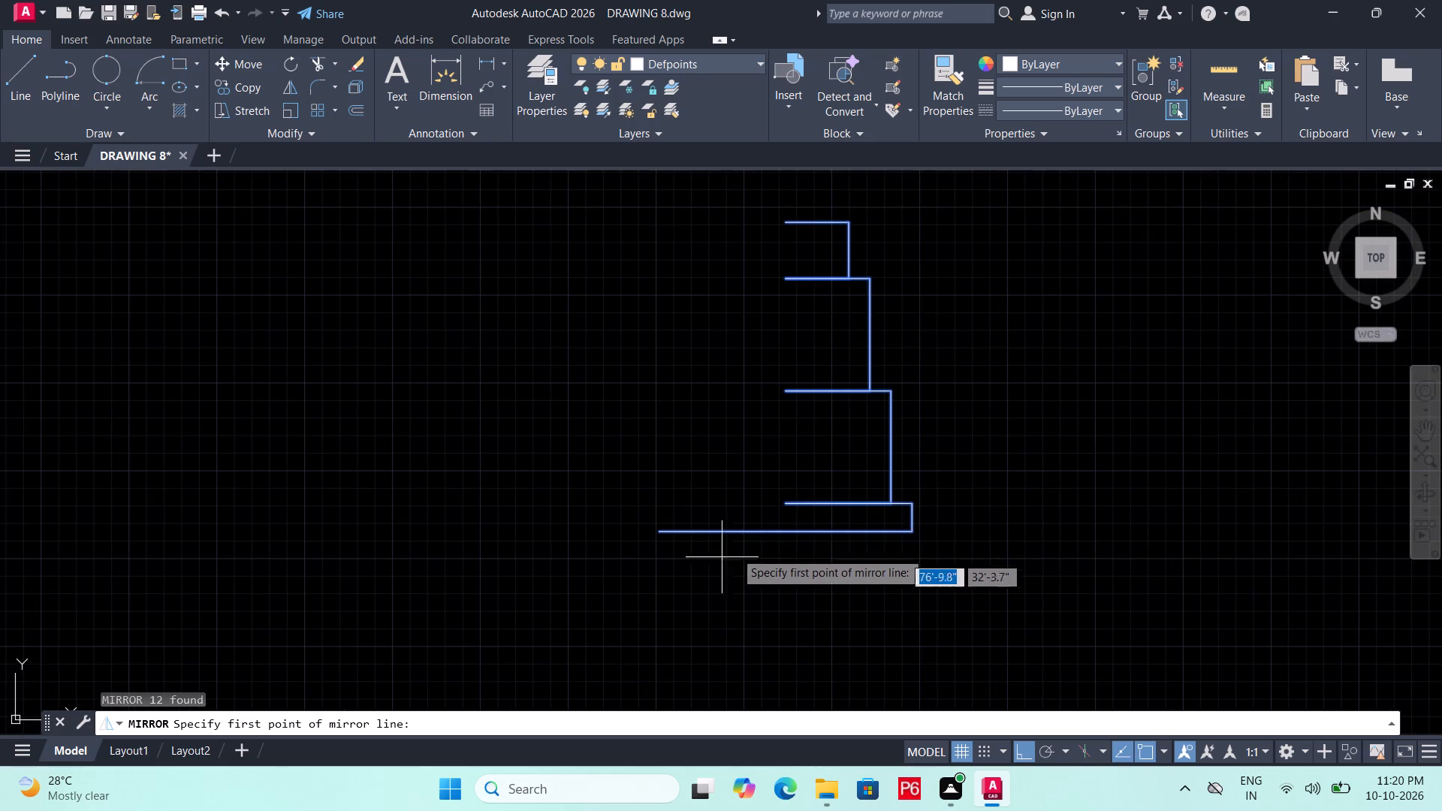
click(792, 508)
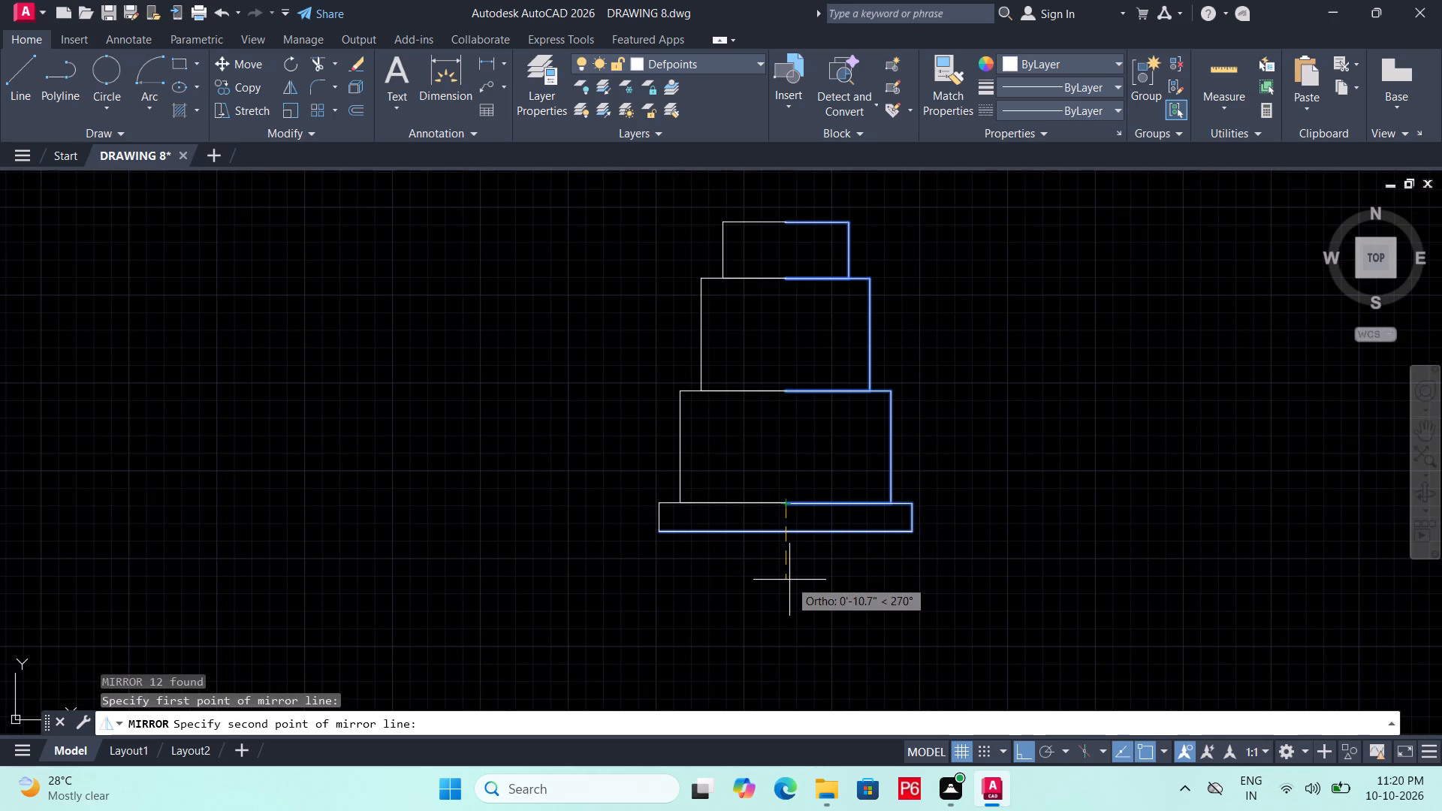
click(789, 580)
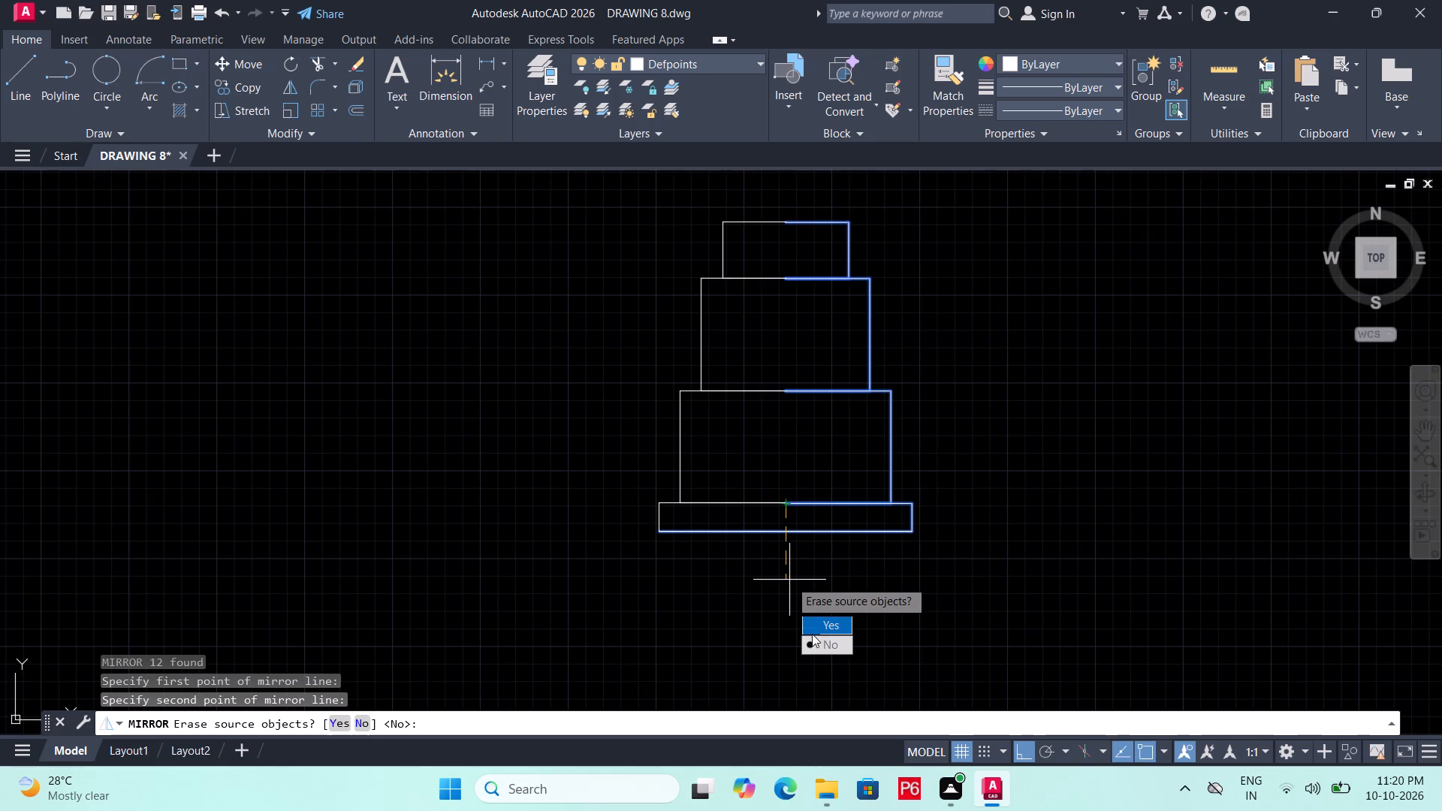
drag(817, 643, 789, 580)
middle_drag(706, 530, 704, 550)
scroll(706, 538, down, 1)
key(Escape)
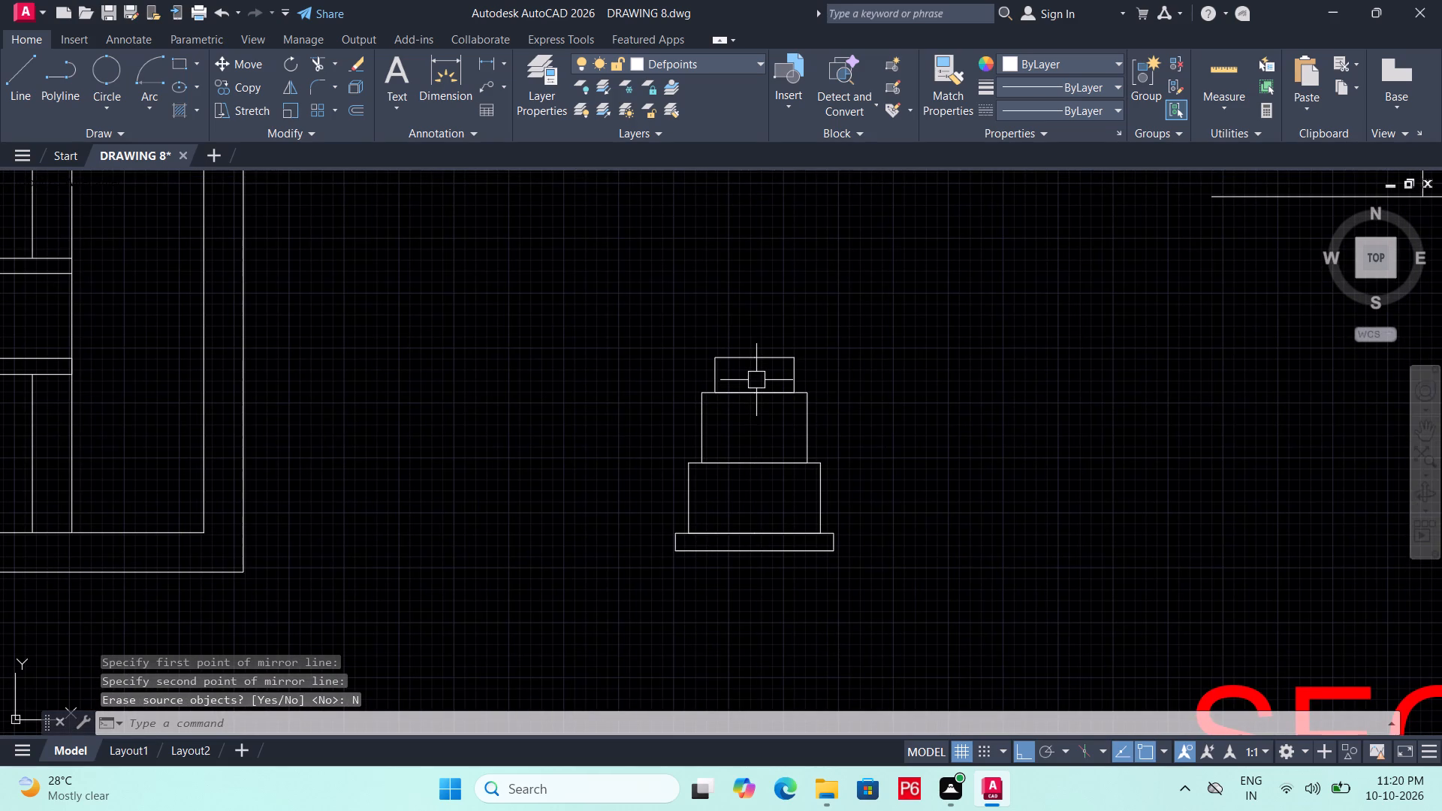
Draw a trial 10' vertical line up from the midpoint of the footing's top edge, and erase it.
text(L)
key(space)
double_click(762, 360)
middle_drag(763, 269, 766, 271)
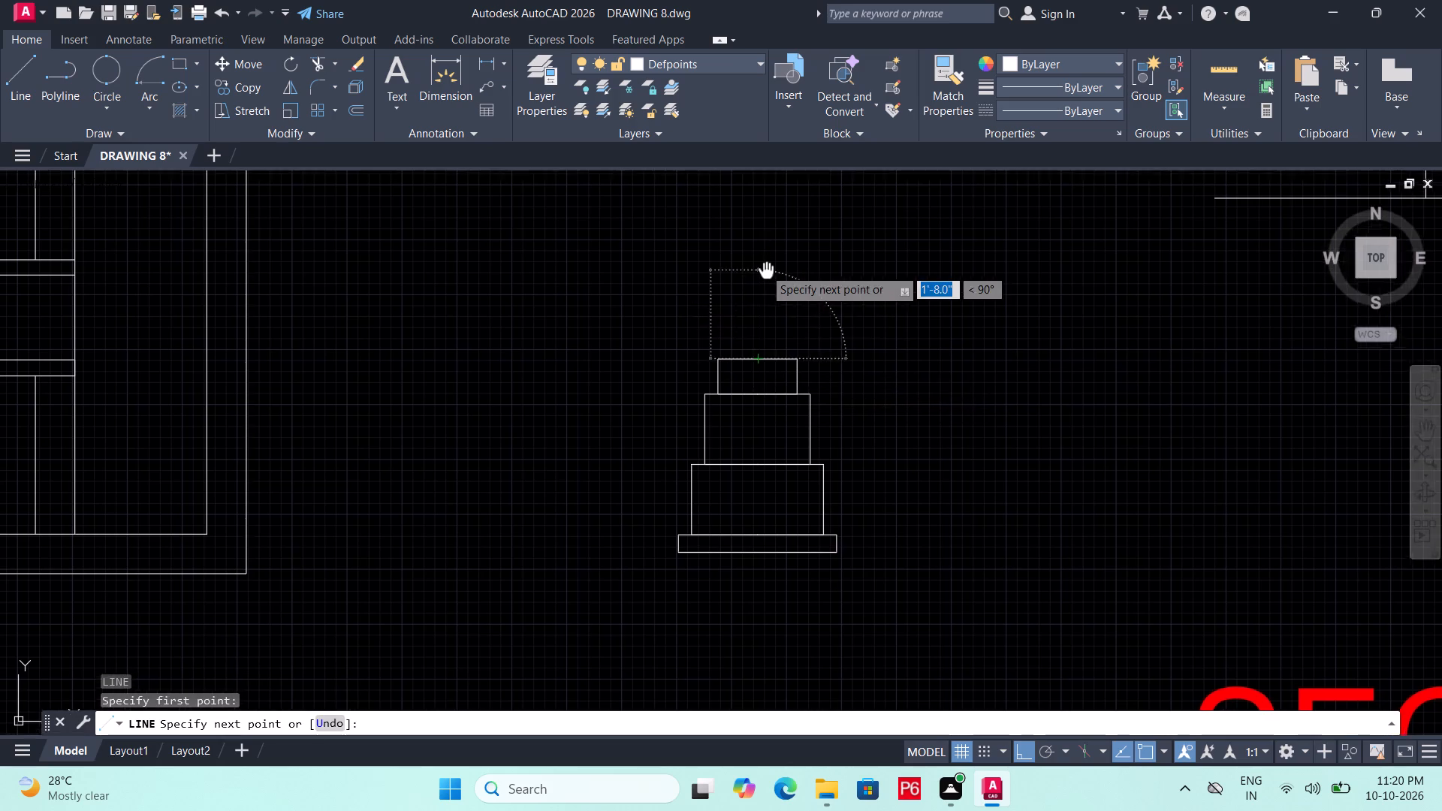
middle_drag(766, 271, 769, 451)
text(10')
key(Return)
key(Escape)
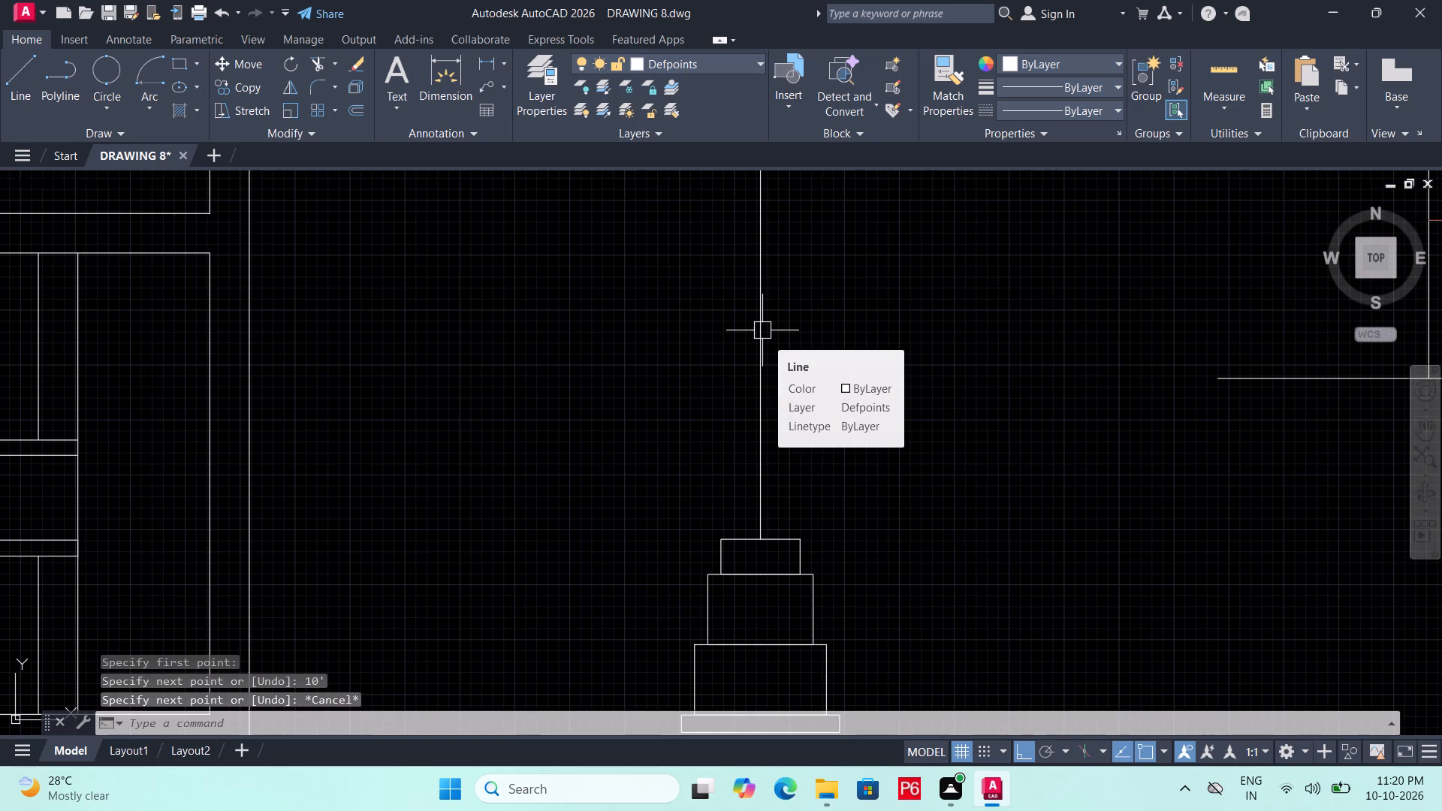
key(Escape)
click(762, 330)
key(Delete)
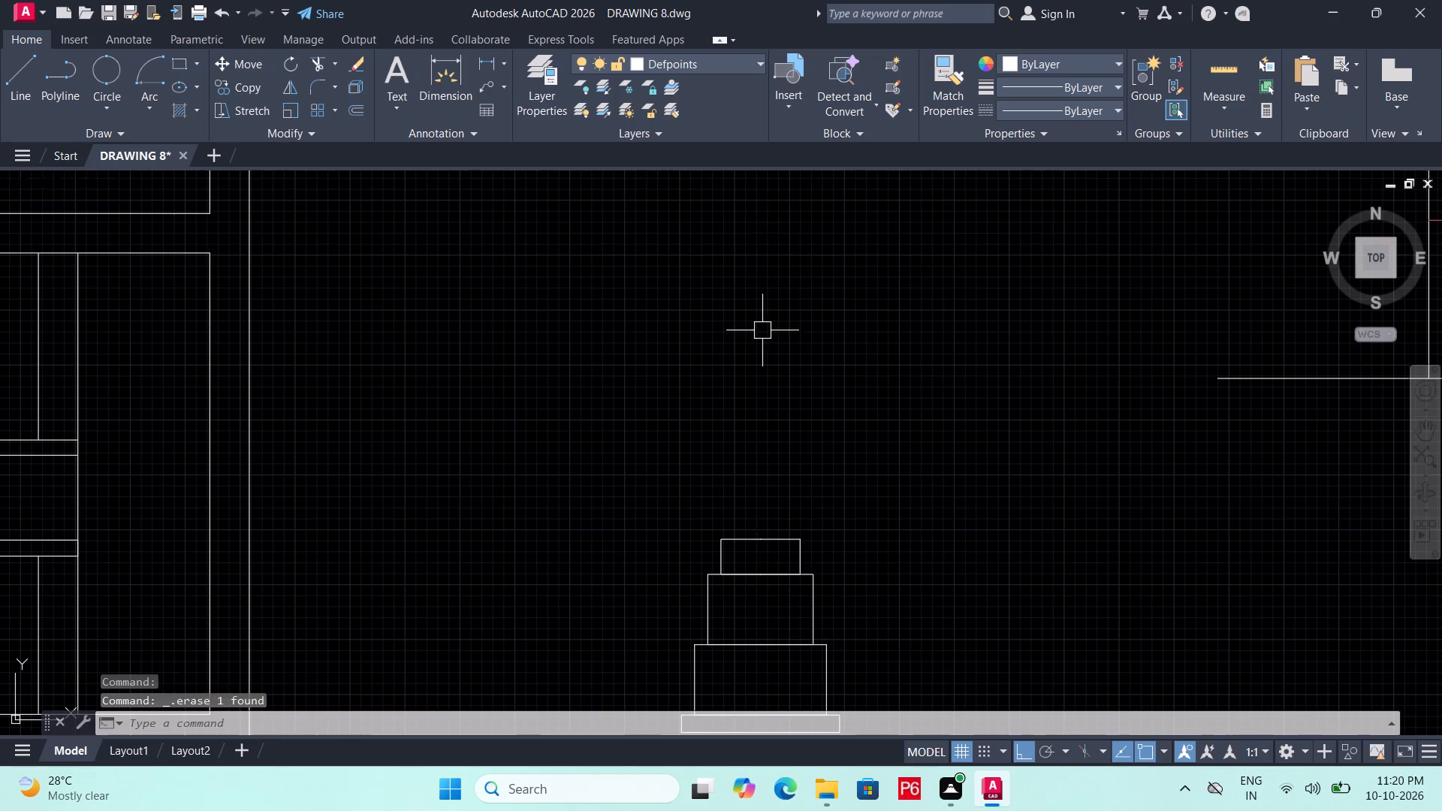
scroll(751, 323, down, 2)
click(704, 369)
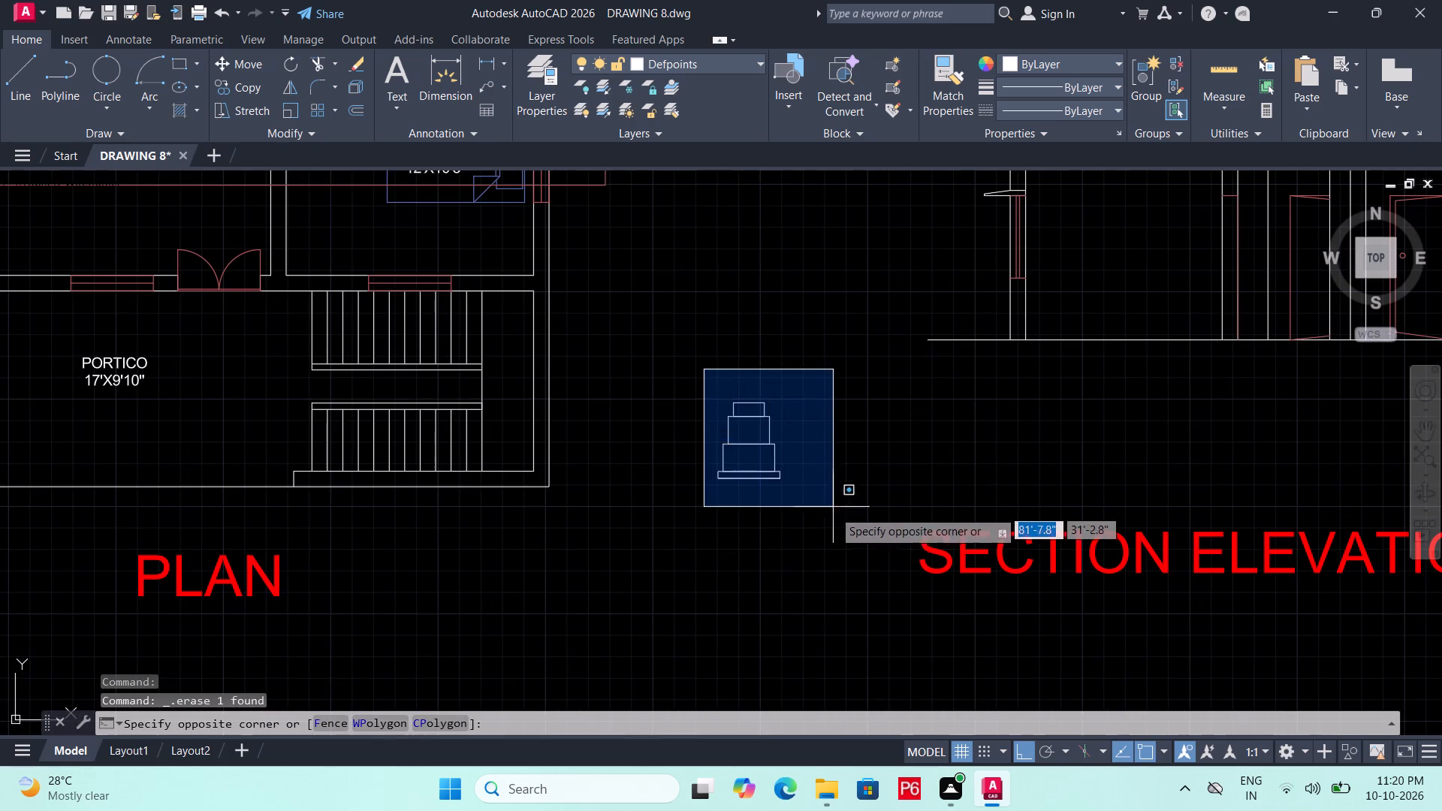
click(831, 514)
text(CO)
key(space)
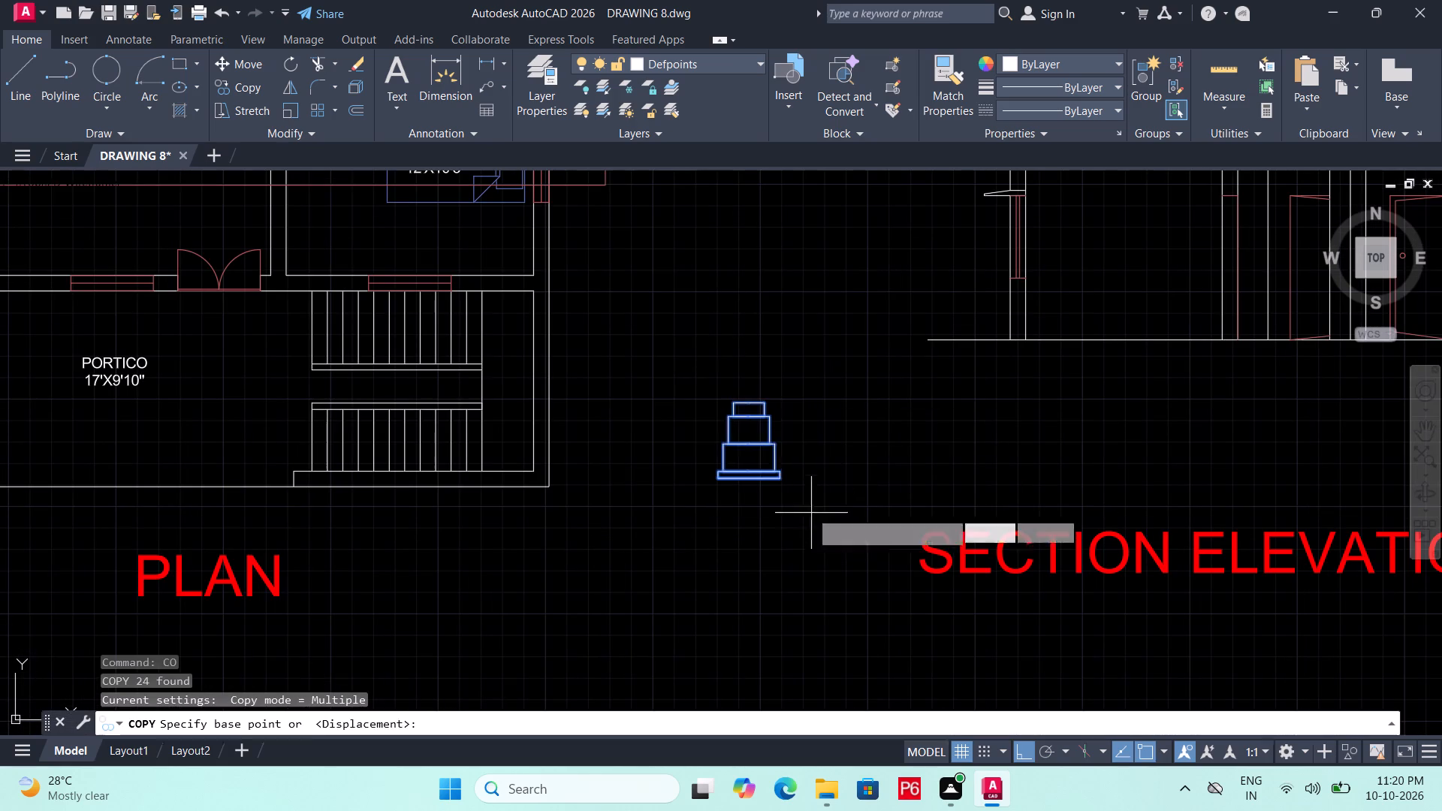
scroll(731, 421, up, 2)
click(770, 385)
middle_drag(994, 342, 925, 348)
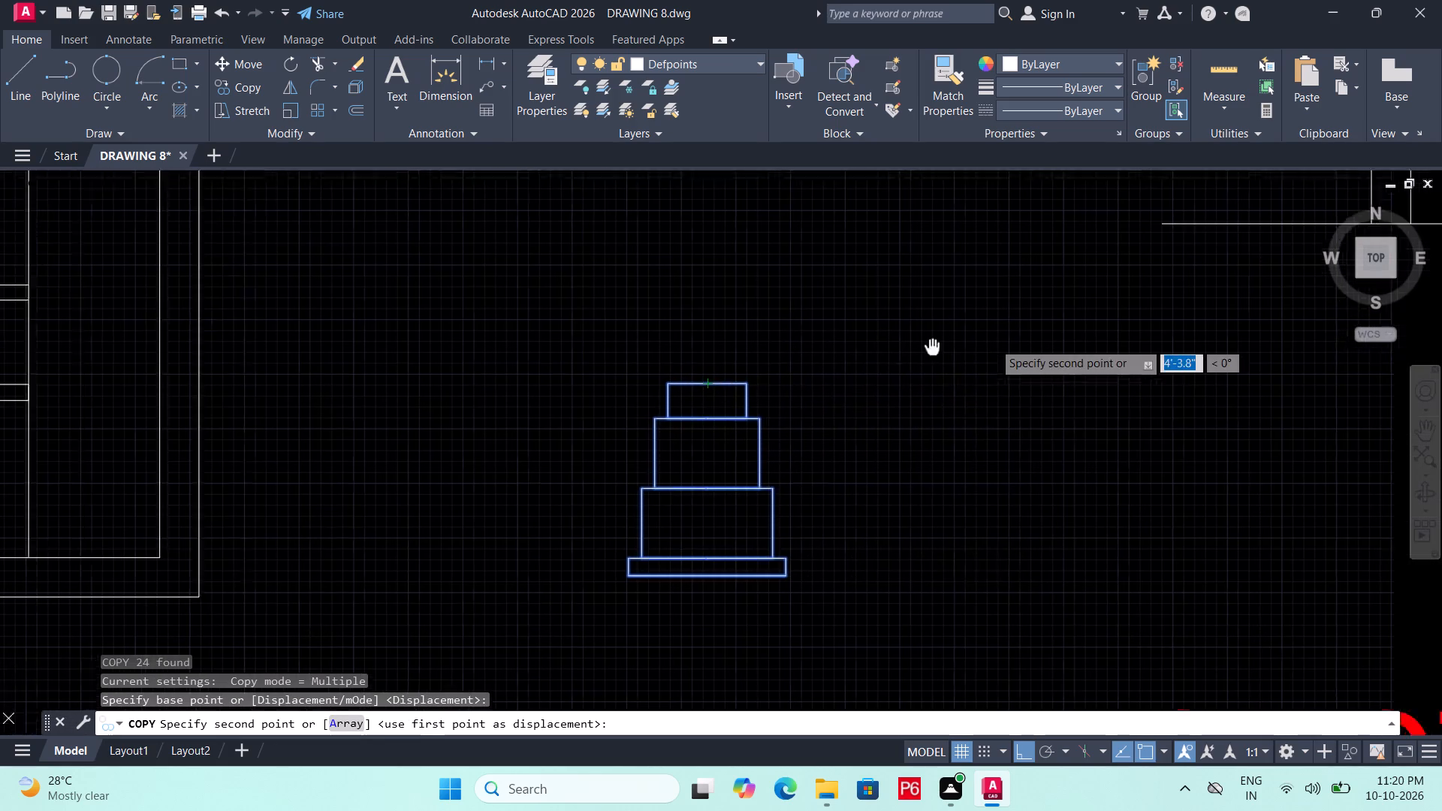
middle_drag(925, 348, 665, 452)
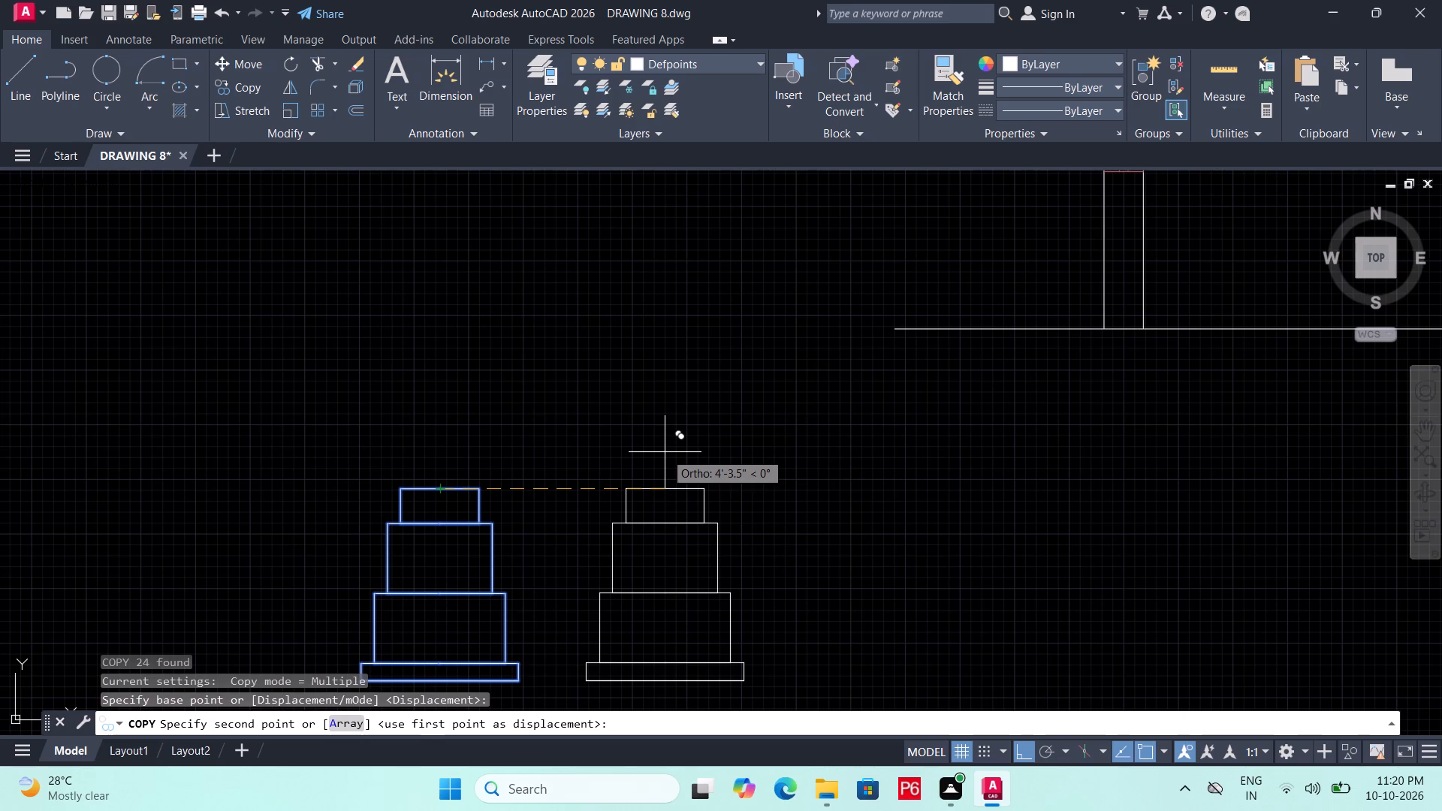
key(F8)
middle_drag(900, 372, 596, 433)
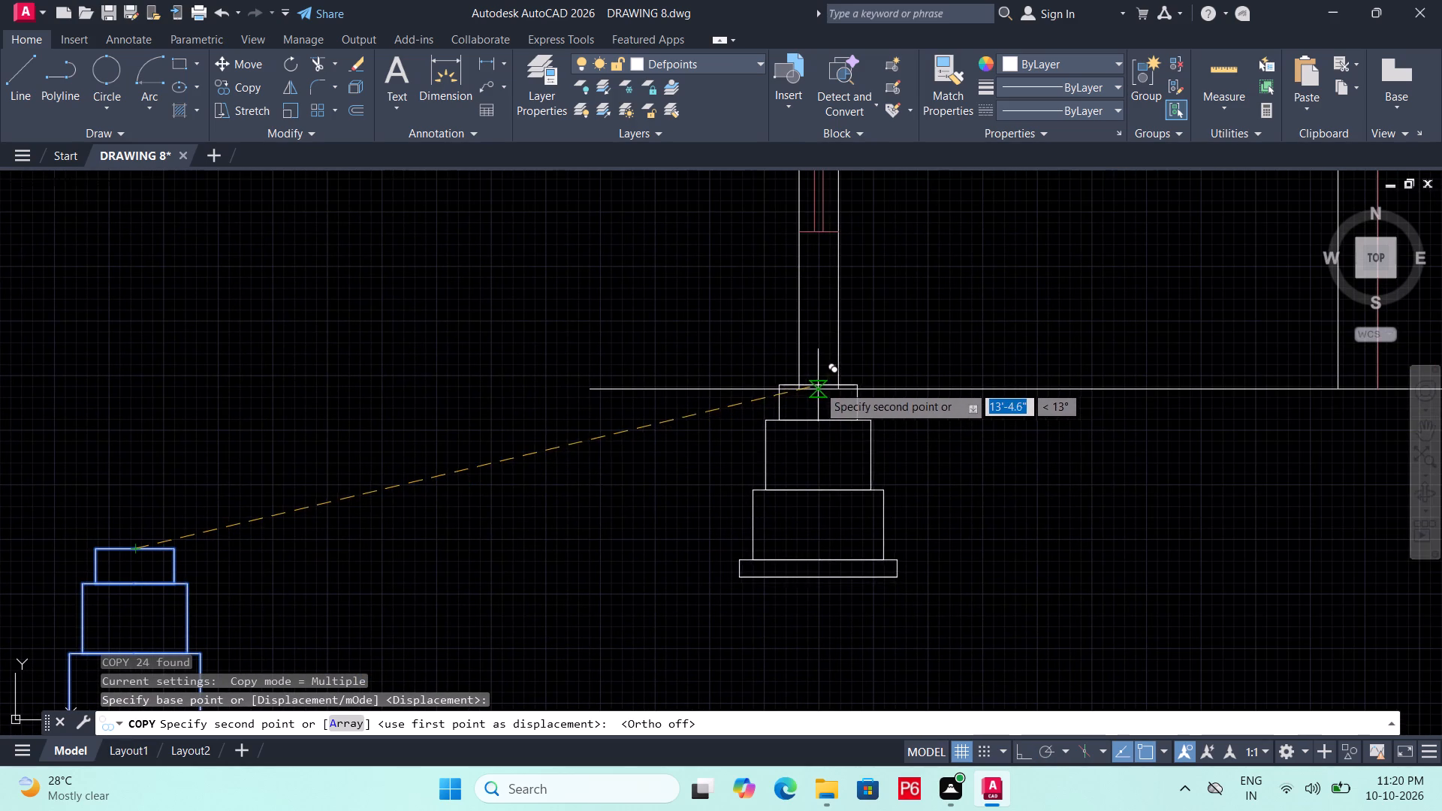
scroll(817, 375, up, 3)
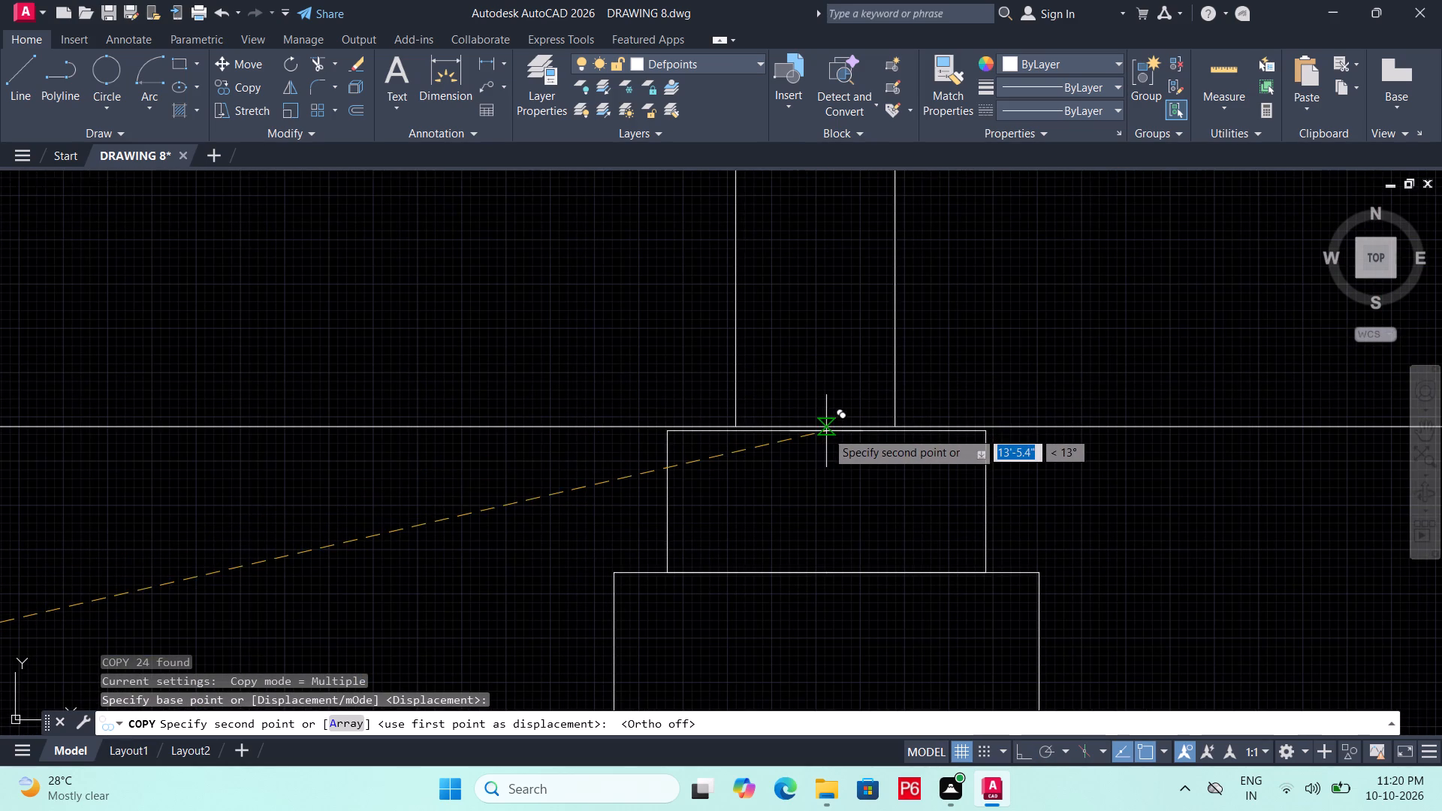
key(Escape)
Draw a short line across the base of the section's left outer wall, joining its two faces at ground level.
scroll(745, 460, down, 1)
middle_drag(745, 460, 715, 454)
key(l)
key(space)
click(712, 433)
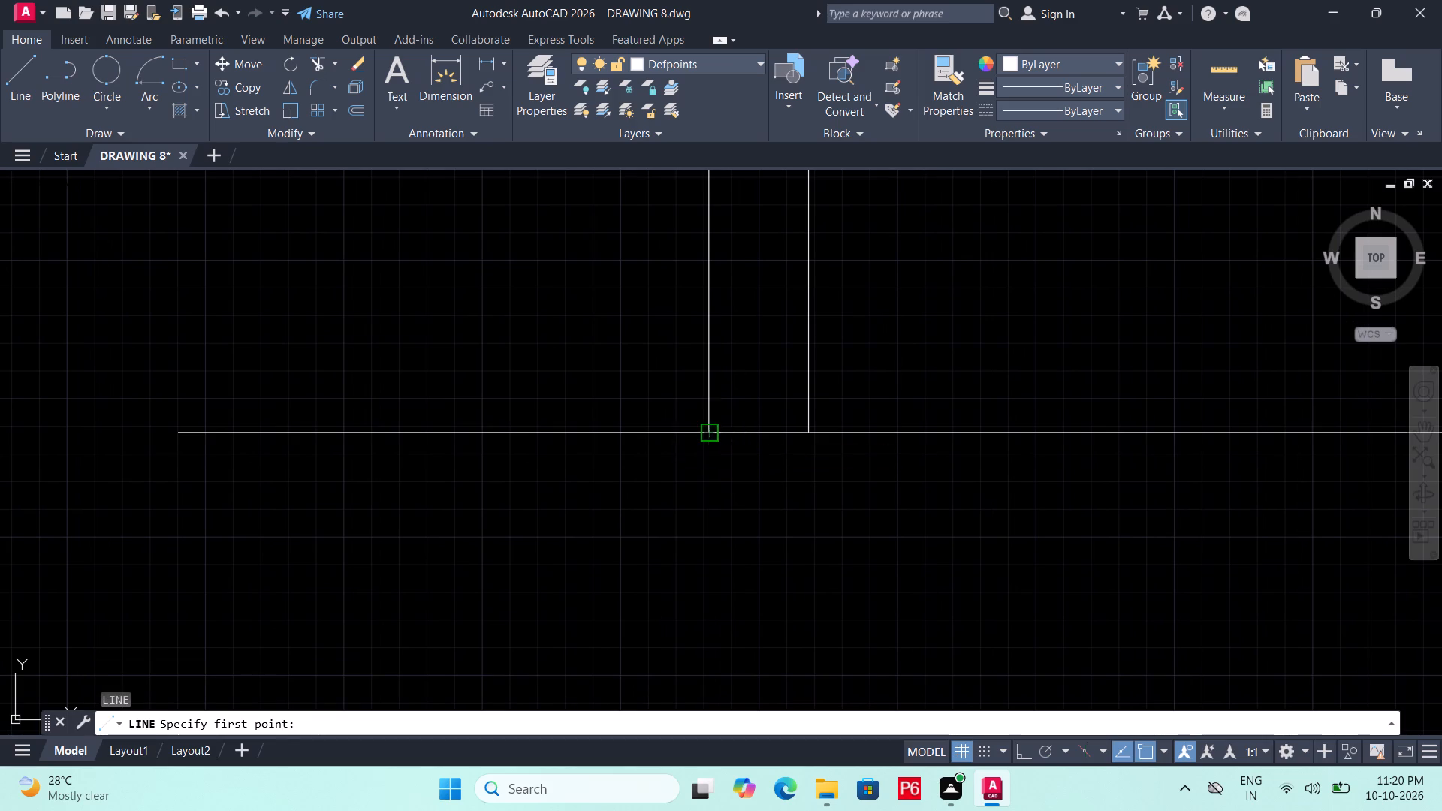
click(812, 436)
key(space)
Draw a short line across the base of the section's right outer wall, joining its two faces at ground level.
middle_drag(659, 460, 520, 461)
scroll(526, 461, down, 3)
scroll(913, 454, down, 1)
middle_drag(913, 454, 769, 510)
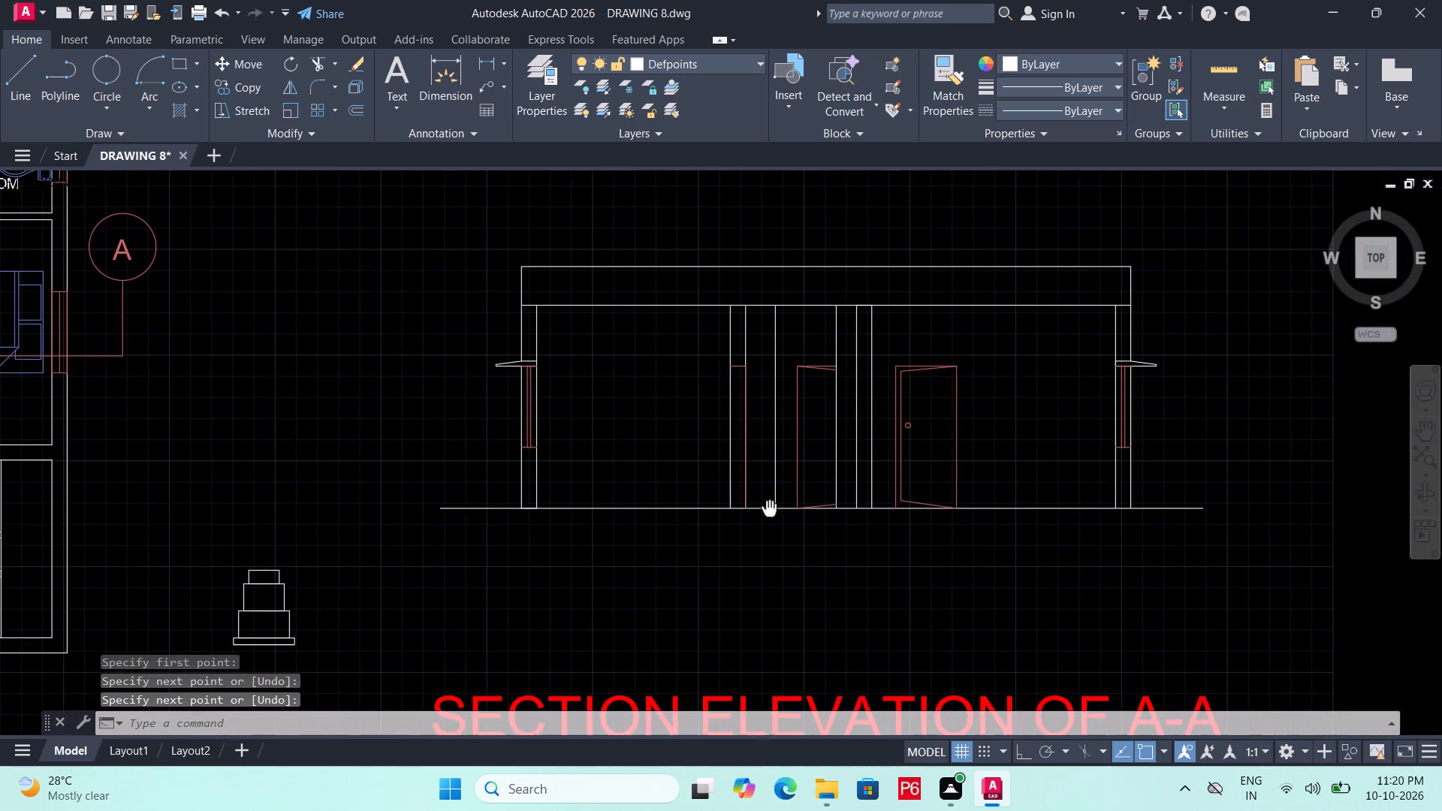
middle_drag(769, 510, 781, 490)
scroll(1133, 484, up, 2)
key(space)
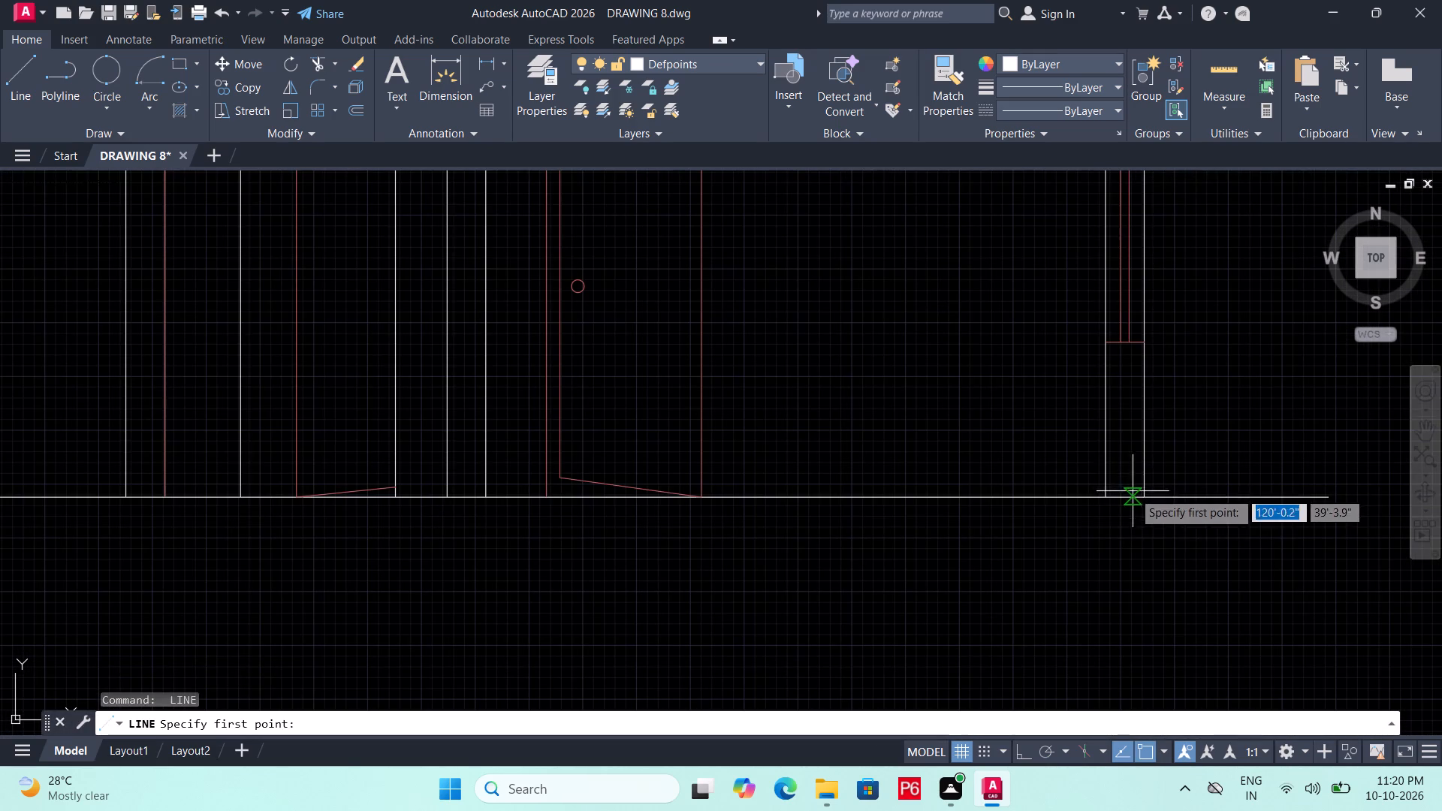
click(1108, 500)
click(1140, 496)
scroll(1024, 511, down, 2)
key(space)
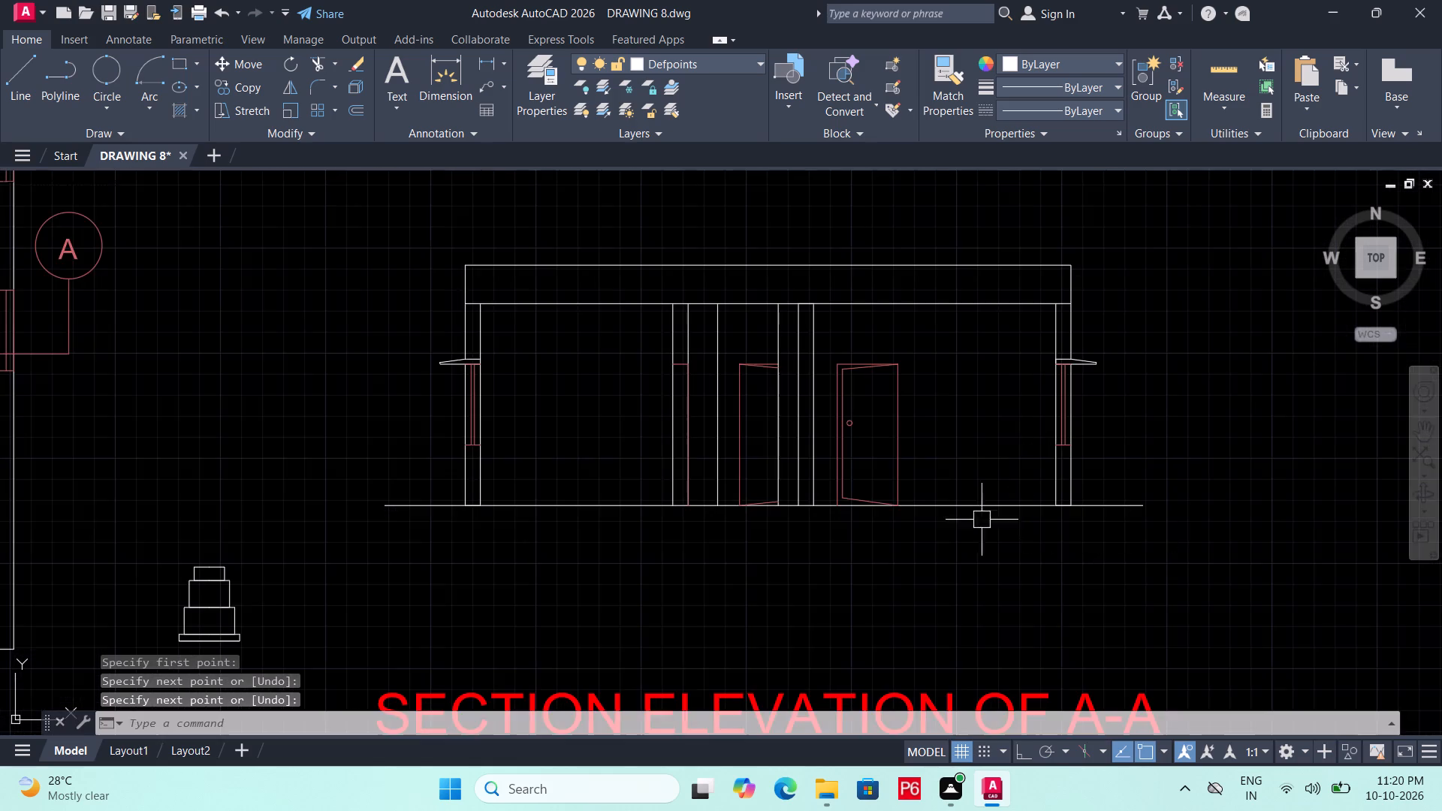
Draw a short line across the base of the interior wall just left of the door with the round knob.
middle_drag(869, 520, 1068, 502)
scroll(932, 496, down, 1)
middle_drag(1068, 502, 1027, 502)
scroll(994, 492, up, 3)
key(space)
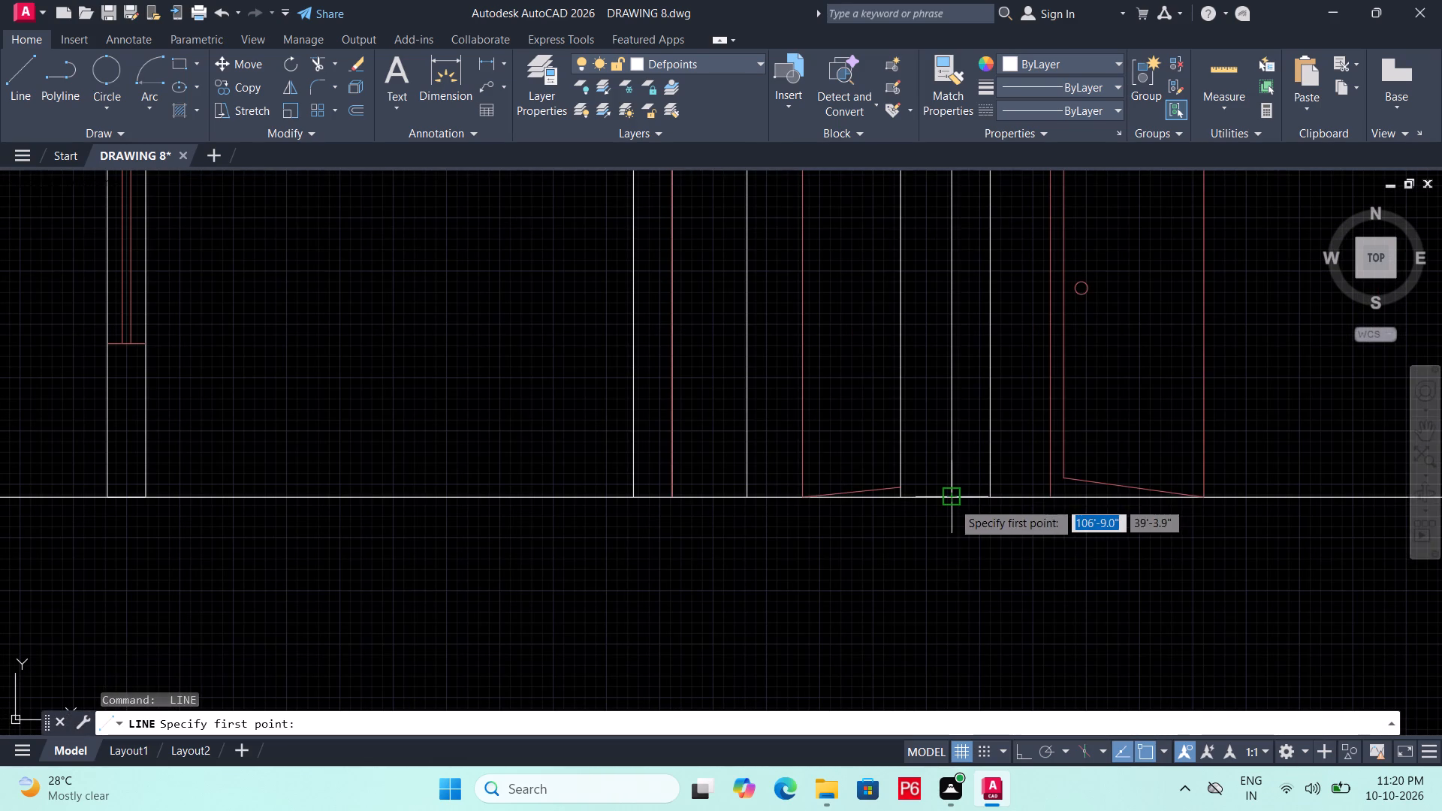
click(952, 502)
click(983, 501)
key(space)
scroll(945, 460, down, 2)
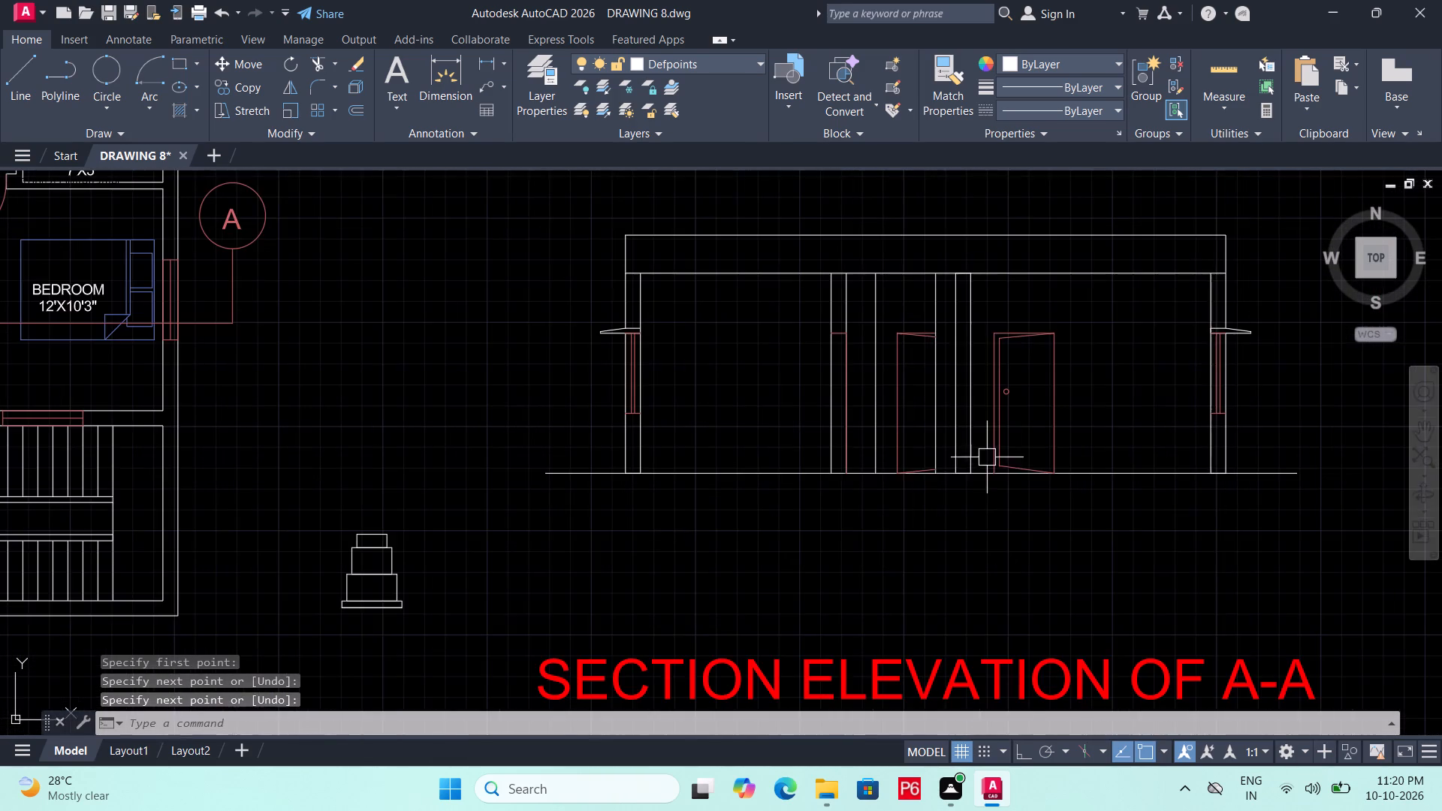
Copy the stepped footing by its top-edge midpoint to the midpoint of the section's left outer wall base.
middle_drag(905, 494, 1048, 437)
drag(445, 440, 453, 440)
click(554, 565)
text(CO)
key(space)
scroll(517, 489, up, 3)
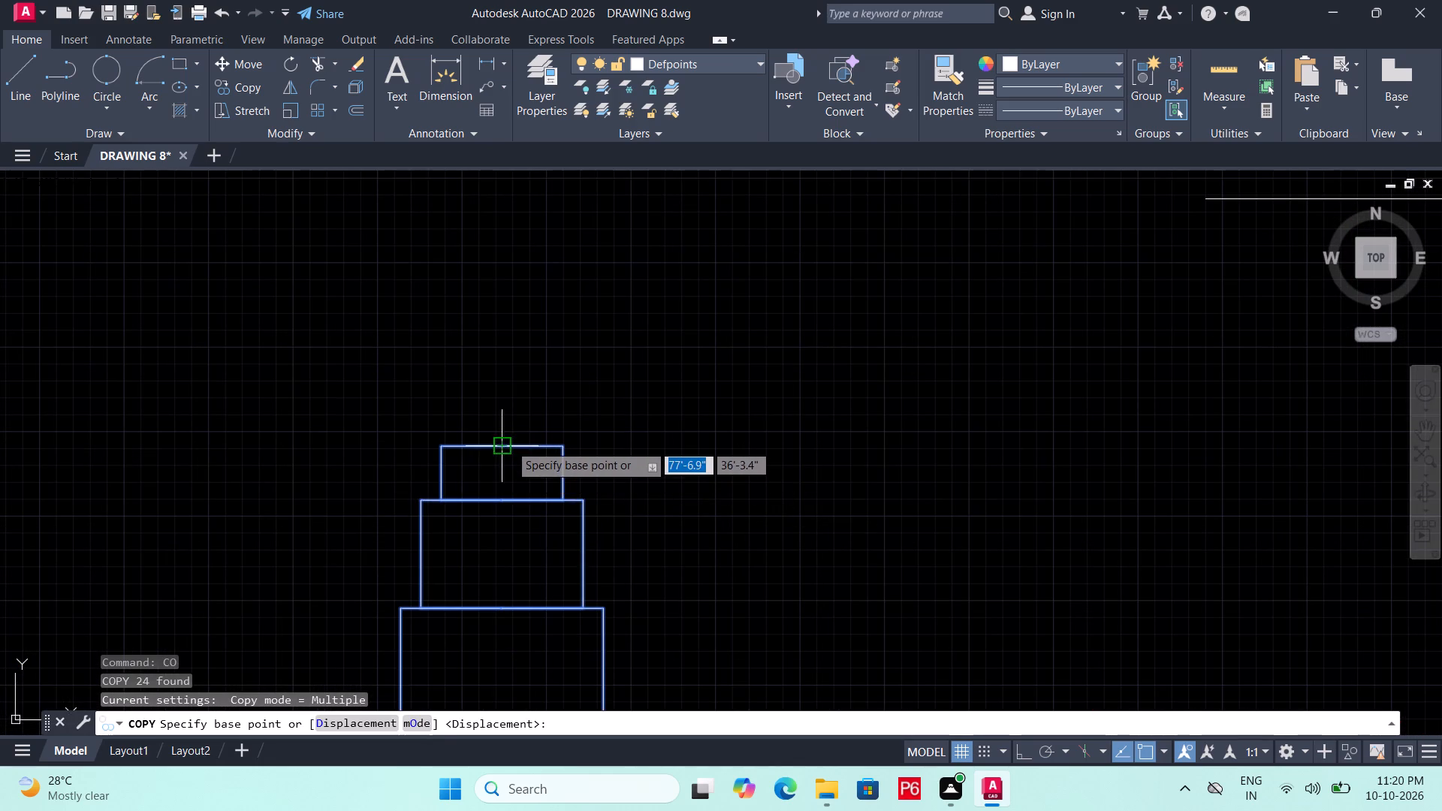
click(509, 444)
middle_drag(1095, 345, 482, 519)
click(945, 372)
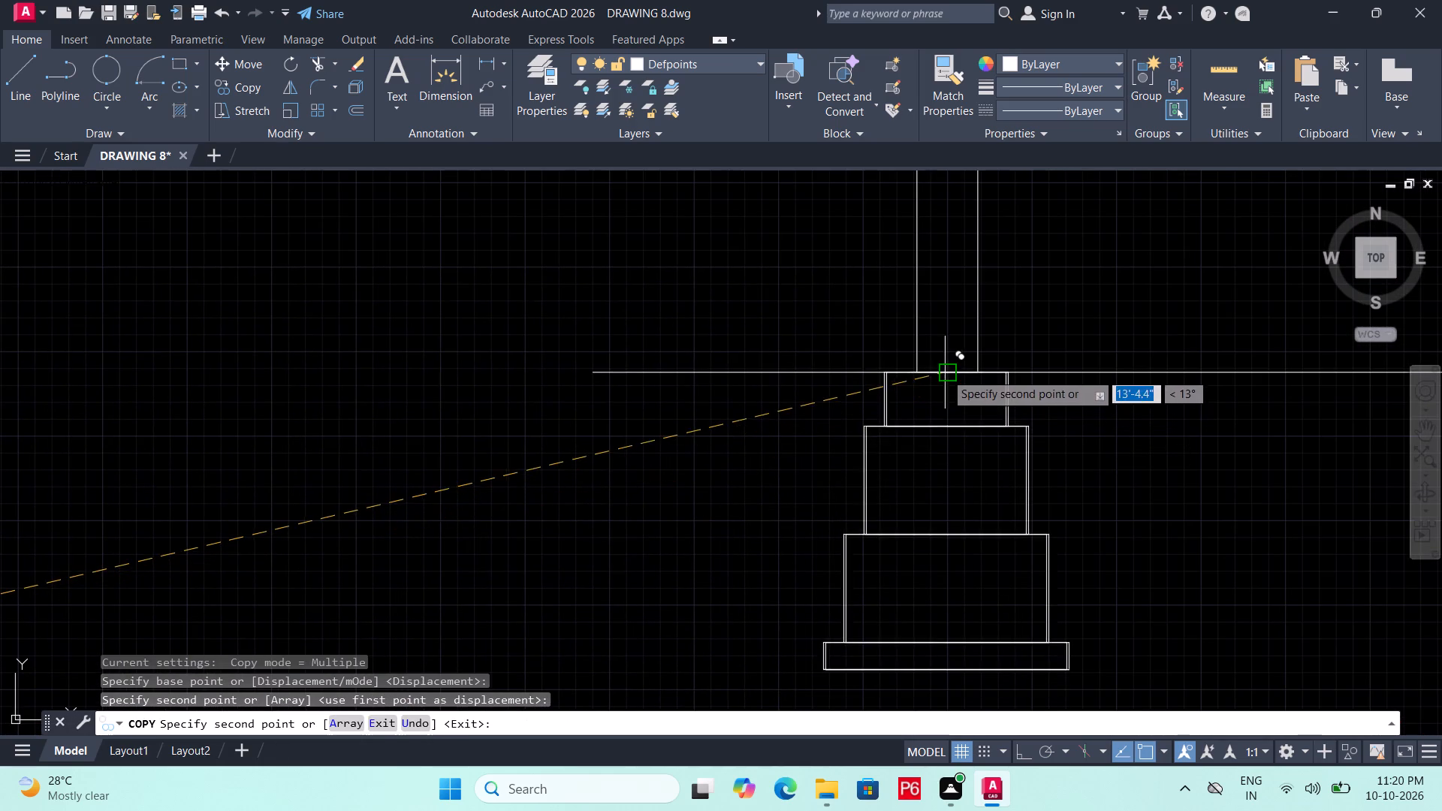
Place further footing copies centred under the interior wall beside the round-knob door and under the right outer wall.
middle_drag(1091, 438, 471, 405)
scroll(824, 405, down, 2)
middle_drag(1110, 415, 1069, 415)
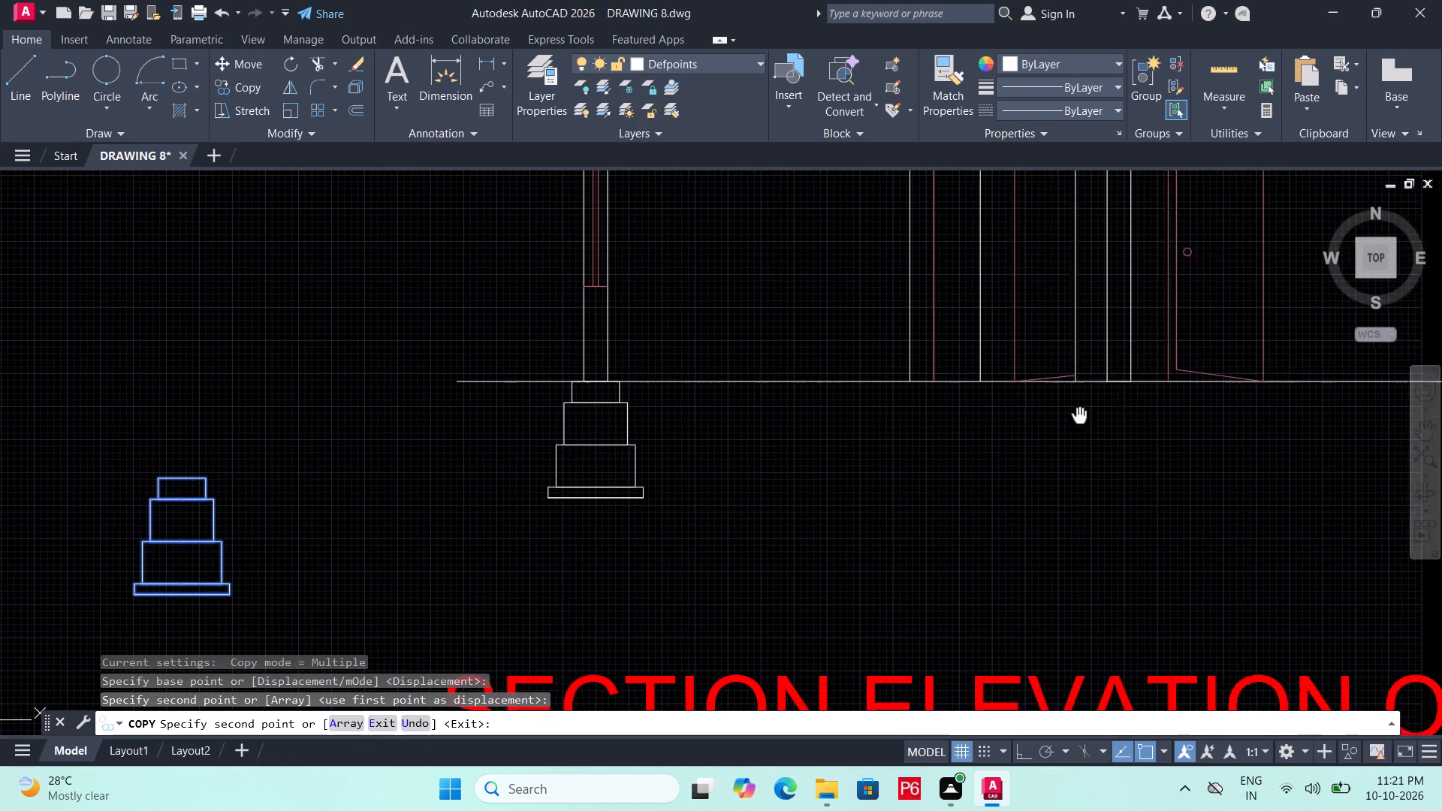
middle_drag(1069, 415, 804, 458)
click(844, 428)
middle_drag(1291, 429, 1083, 456)
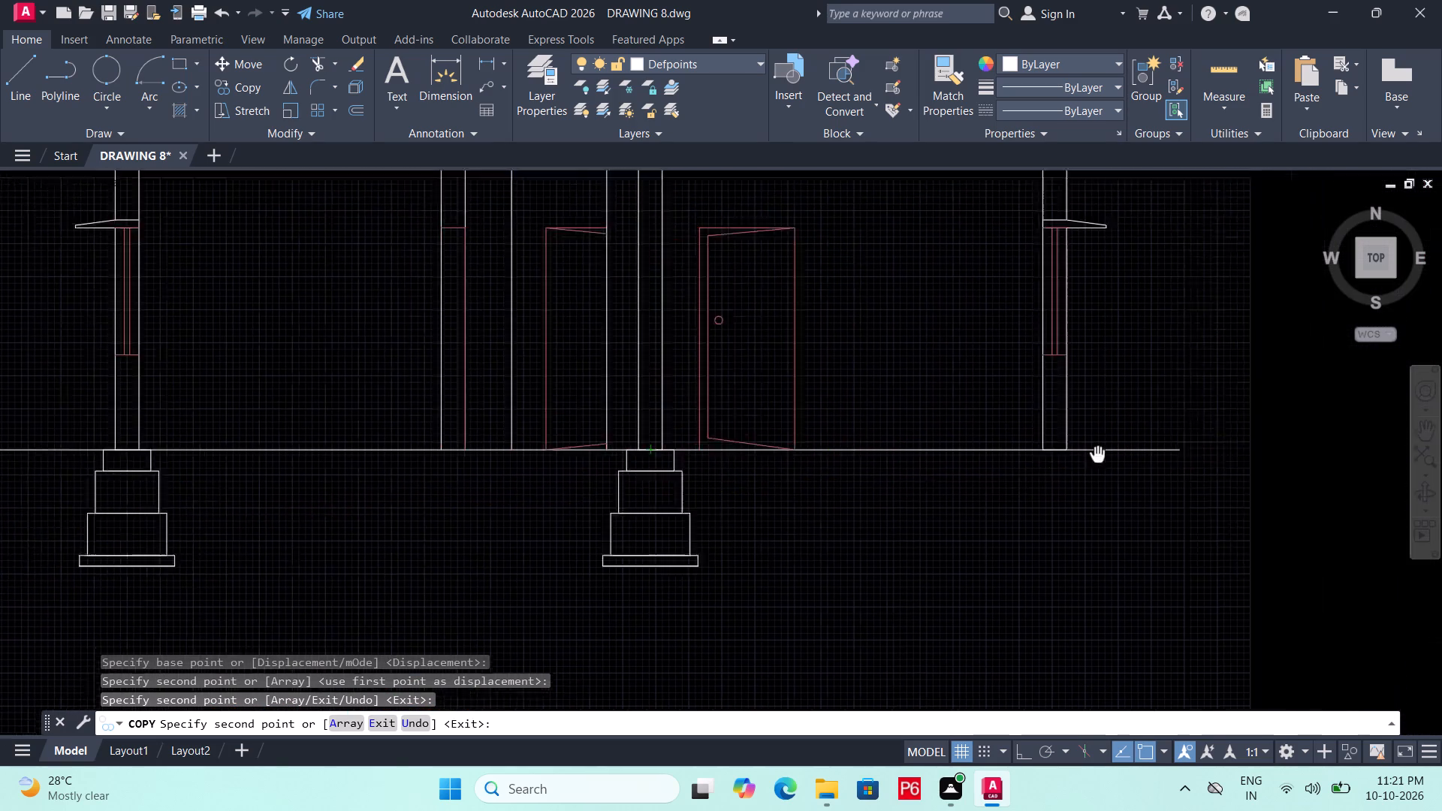
middle_drag(1083, 456, 994, 469)
click(952, 464)
End the footing copying and save the drawing.
scroll(978, 506, down, 3)
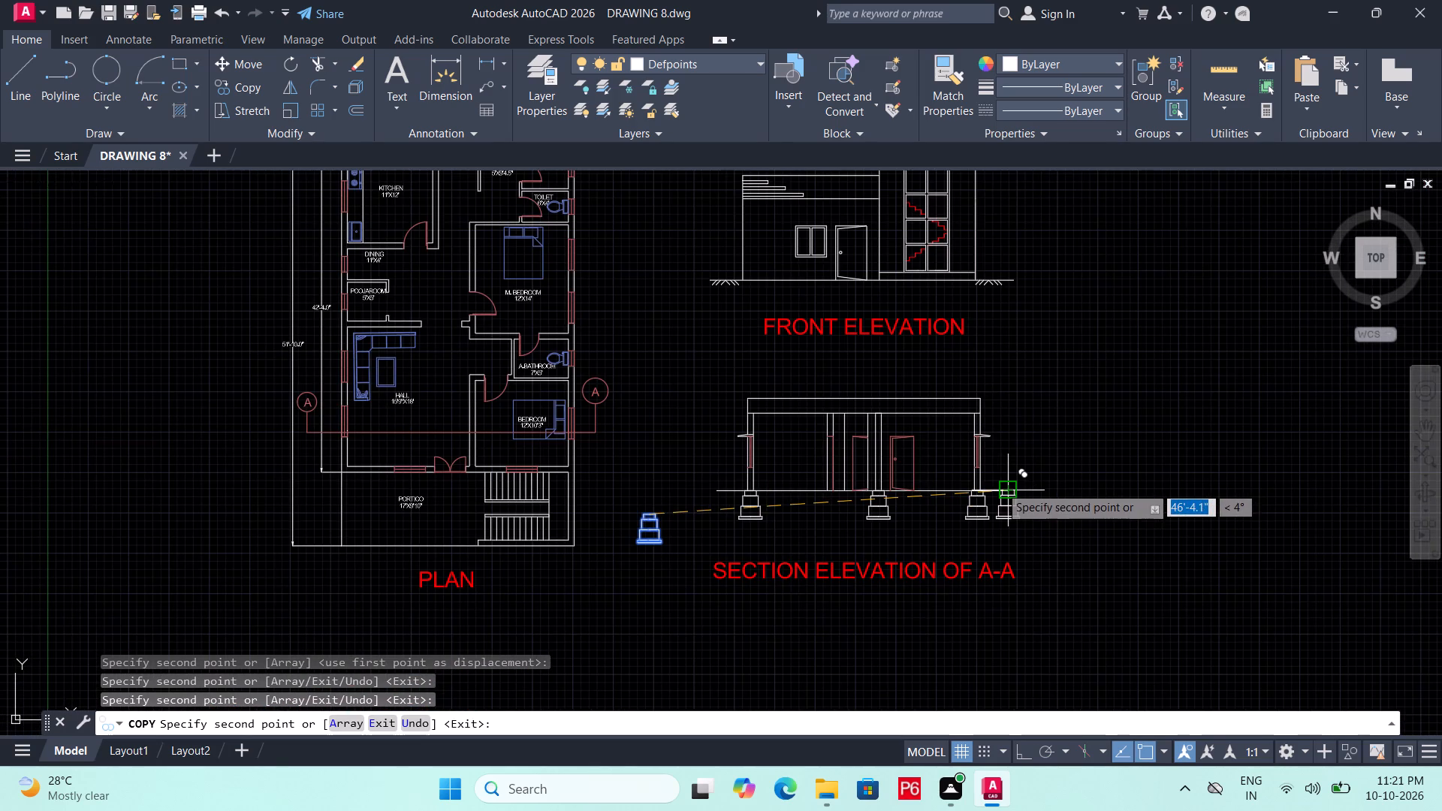
key(ctrl+s)
key(ctrl+s)
key(ctrl+s)
key(ctrl+s)
key(ctrl+s)
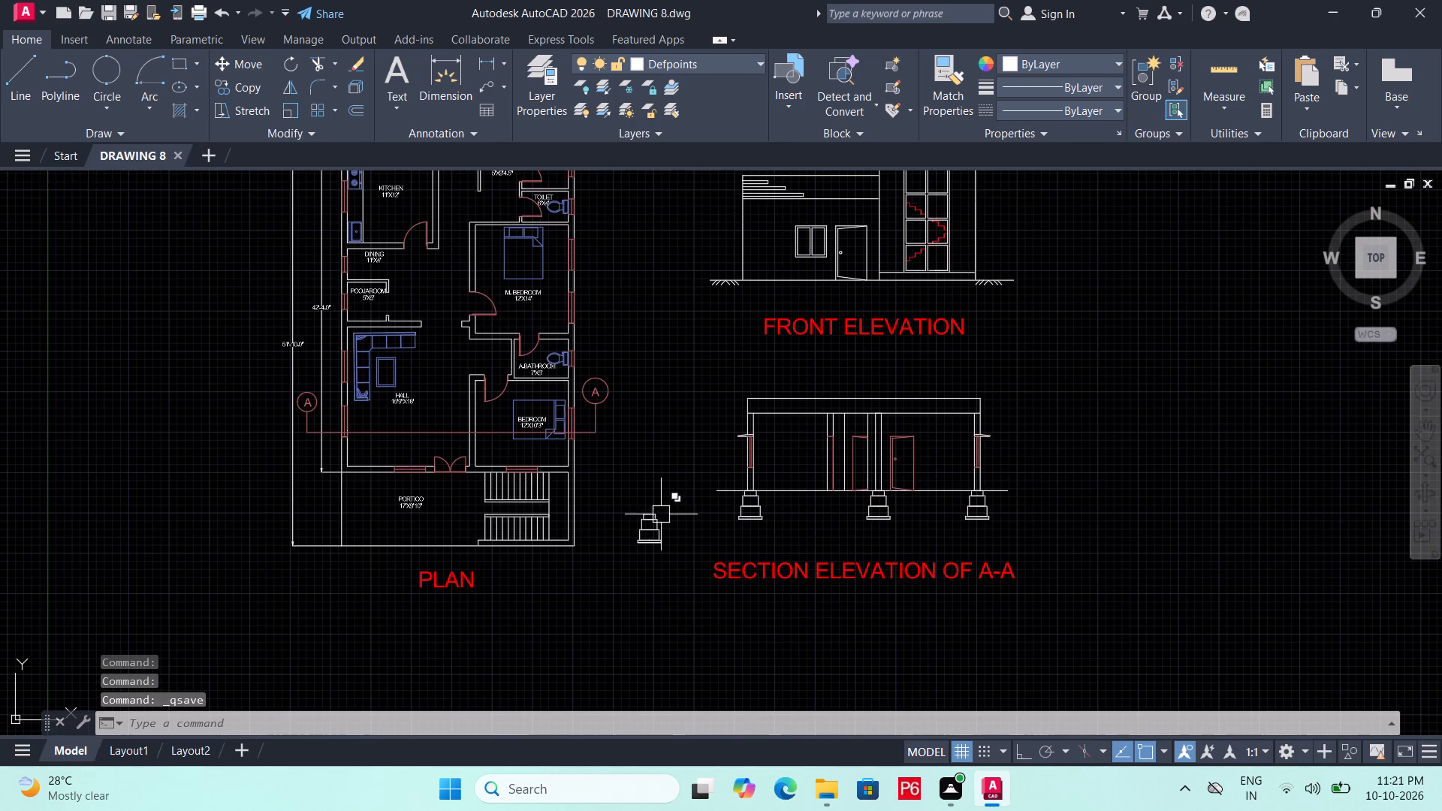
Erase the original stepped footing standing between the plan and the section elevation.
drag(607, 505, 630, 509)
drag(621, 510, 639, 511)
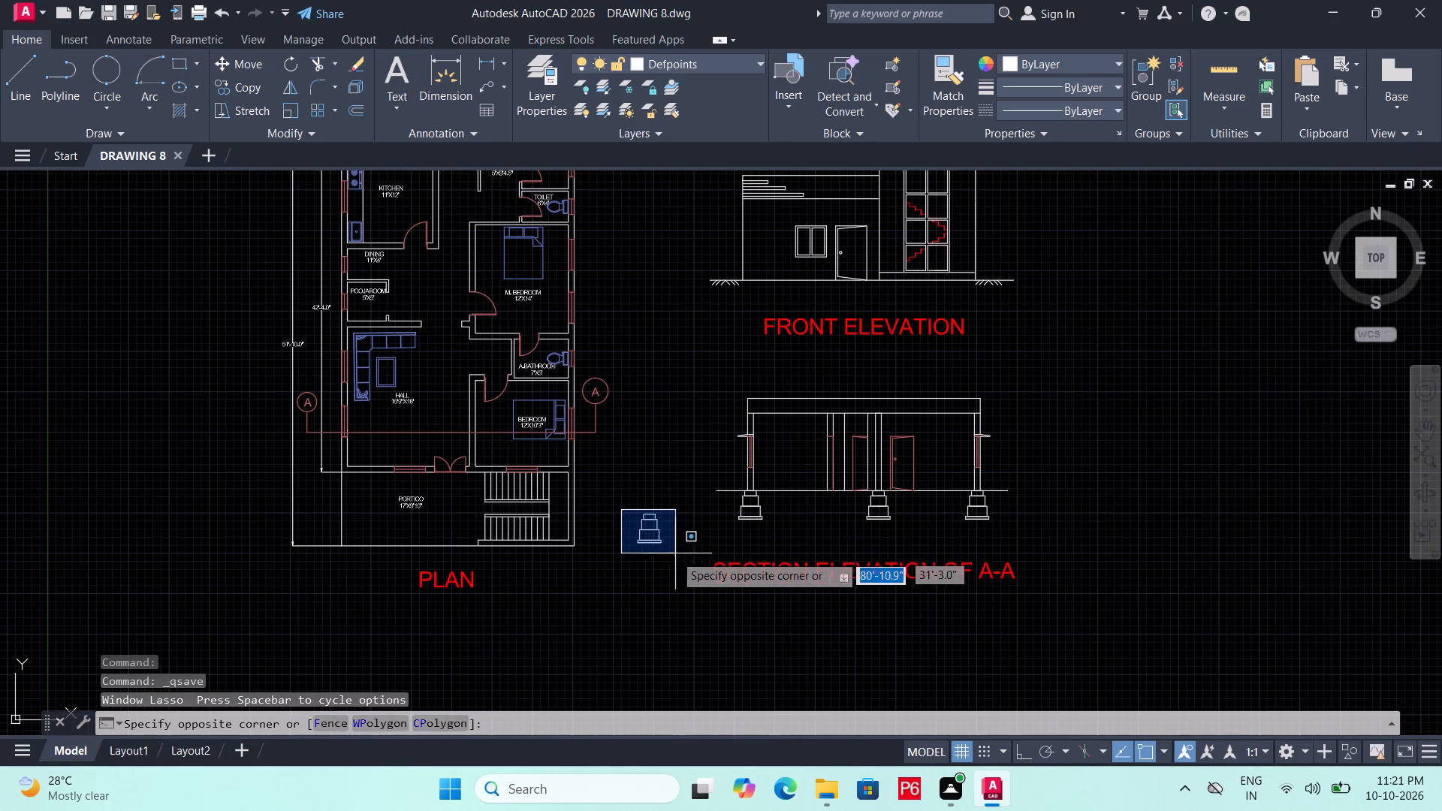
click(669, 559)
key(Delete)
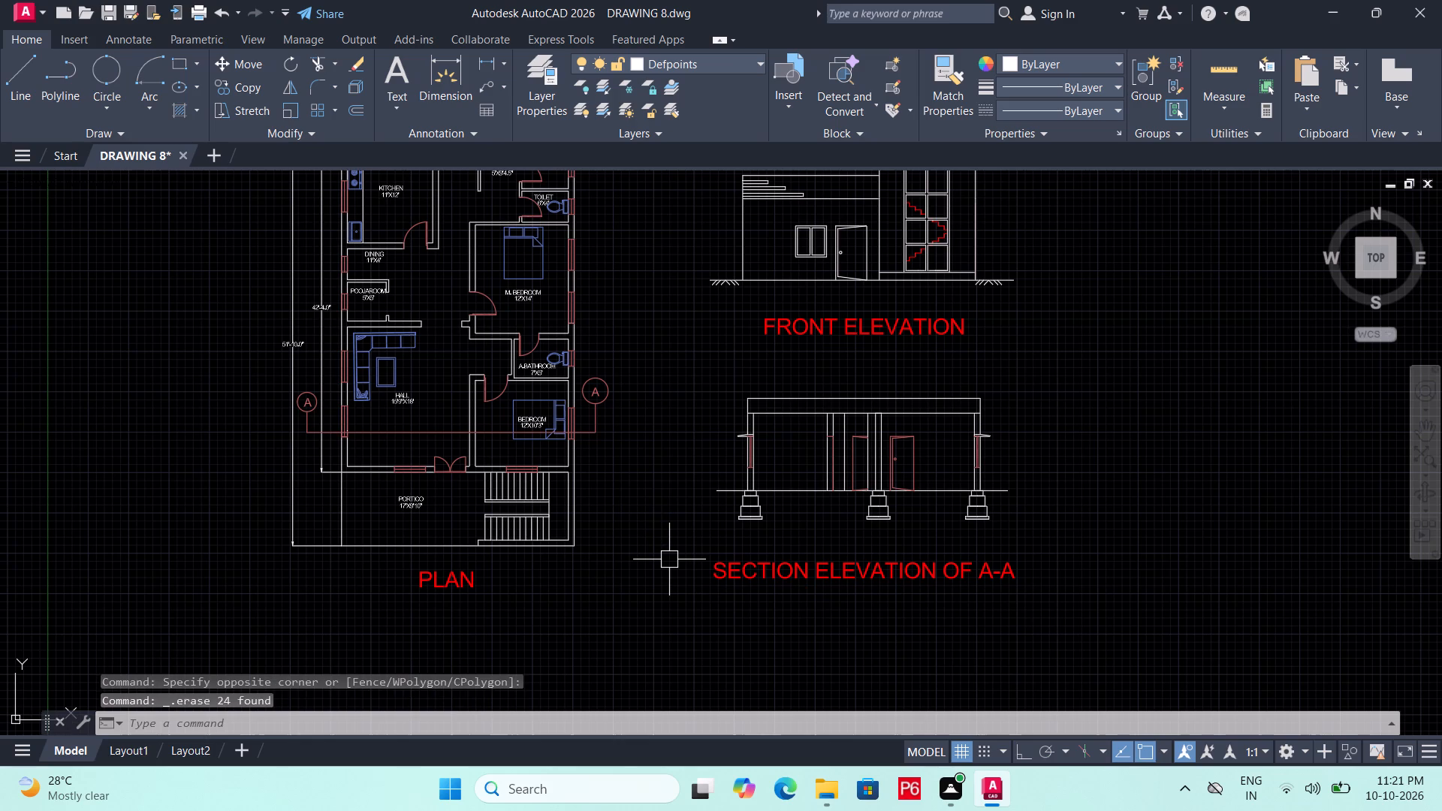
Save the drawing with the spare footing removed.
key(ctrl+s)
key(ctrl+s)
key(ctrl+s)
key(ctrl+s)
key(ctrl+s)
key(ctrl+s)
key(ctrl+s)
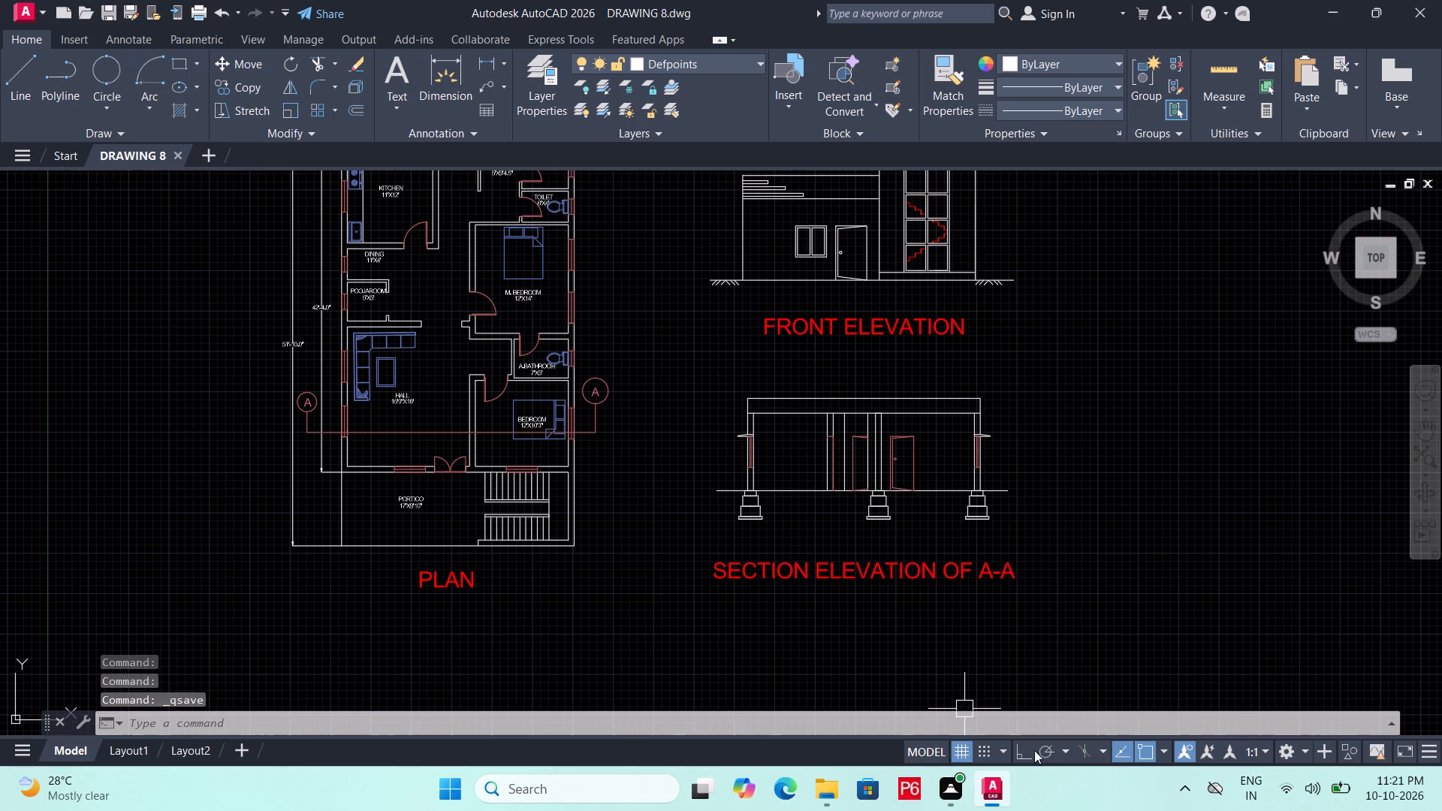
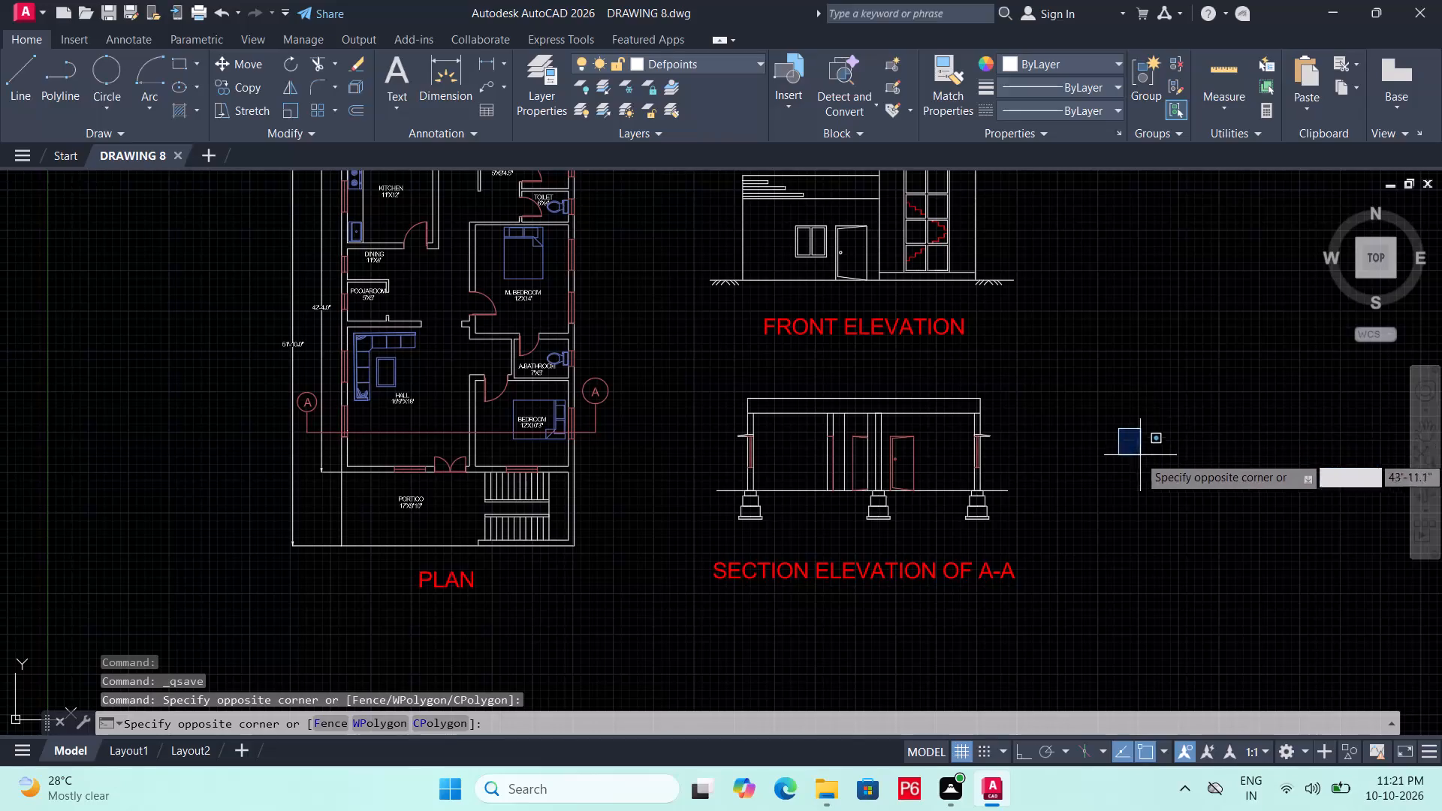
Dismiss the open selection window and save the drawing.
middle_drag(1045, 463, 1076, 487)
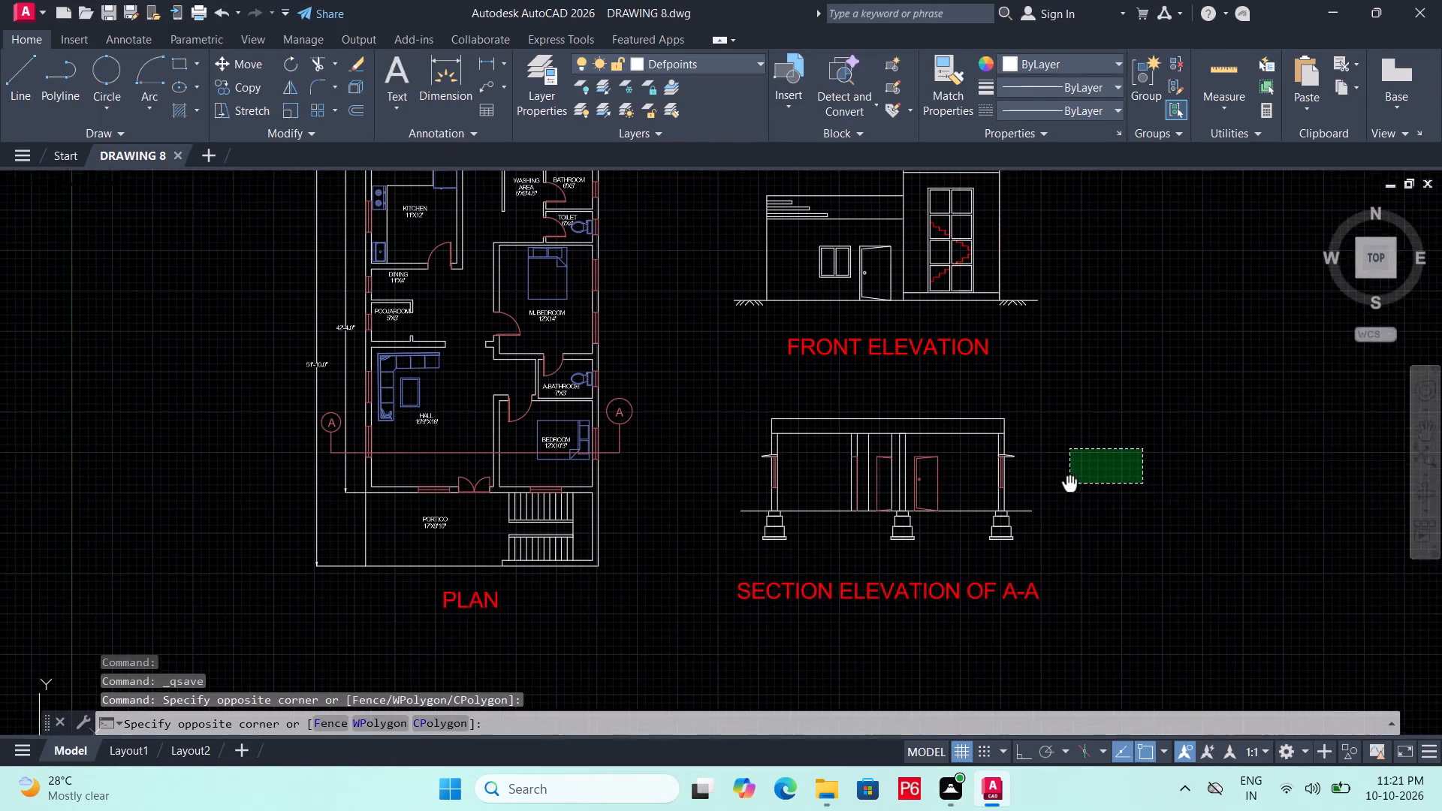
middle_drag(1076, 487, 1098, 496)
click(1104, 493)
key(ctrl+s)
key(ctrl+s)
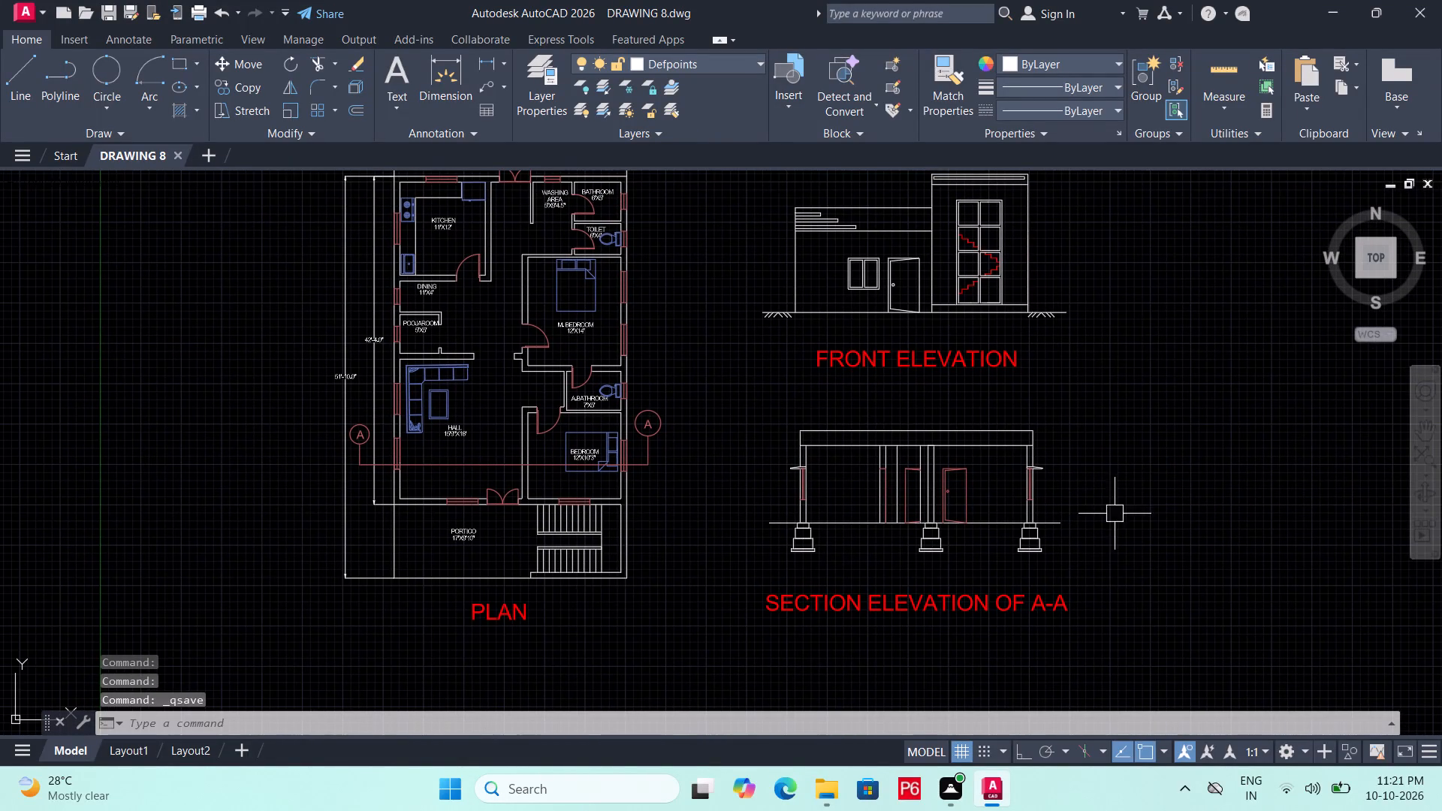
key(ctrl+s)
Copy the six slanted ground marks from the front elevation's left end to the left end of section A-A's ground line.
middle_drag(1115, 511, 1117, 526)
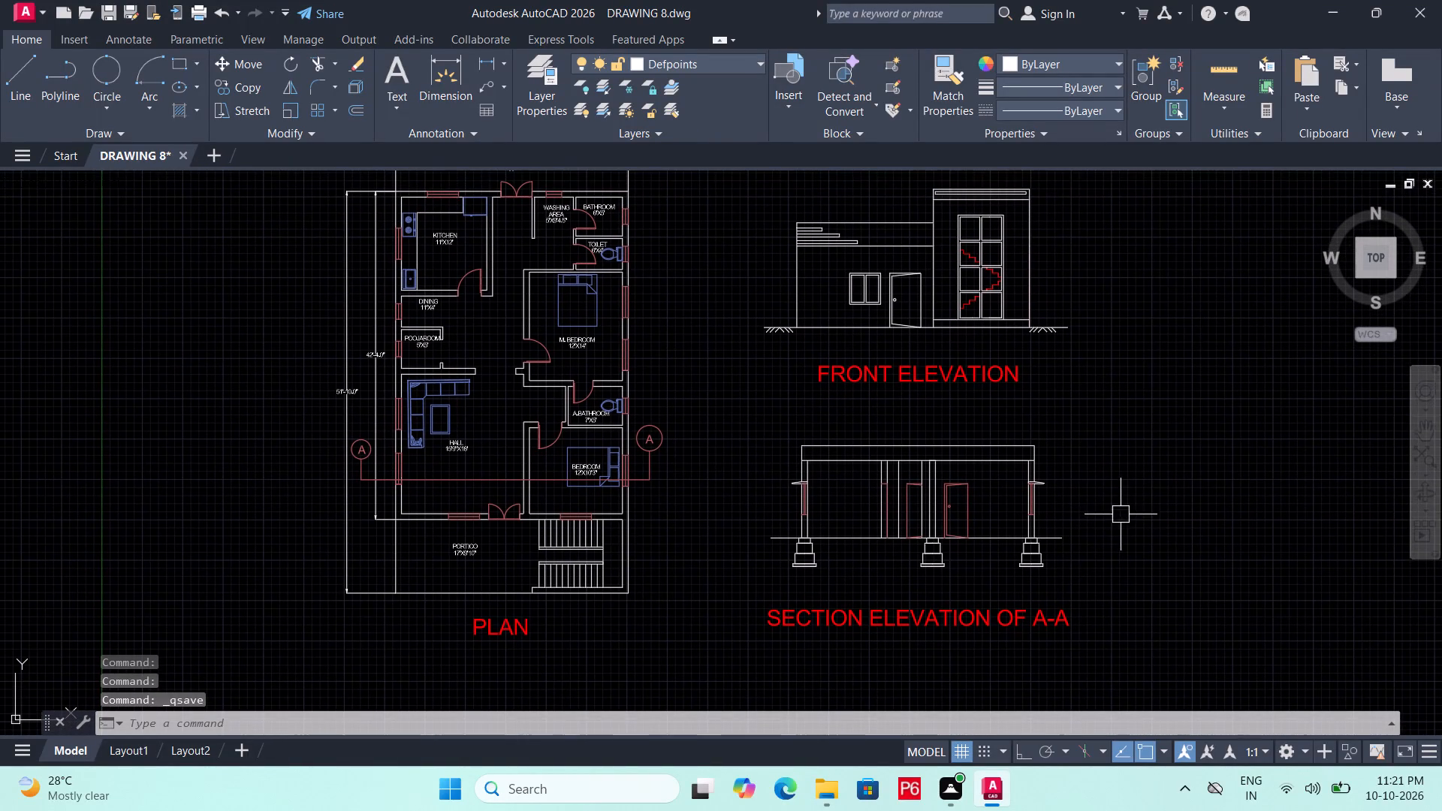
middle_drag(1124, 476, 1118, 505)
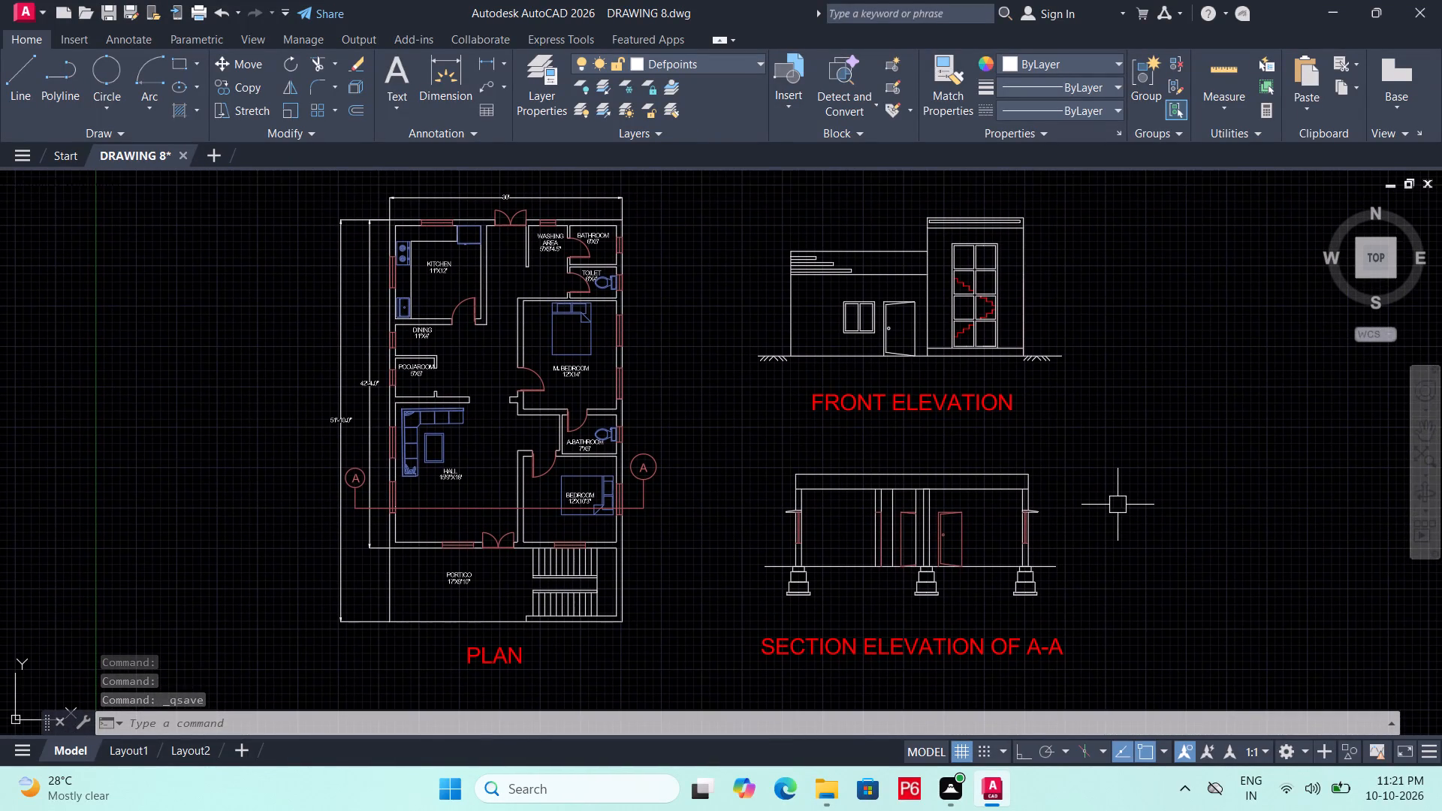
scroll(835, 590, up, 2)
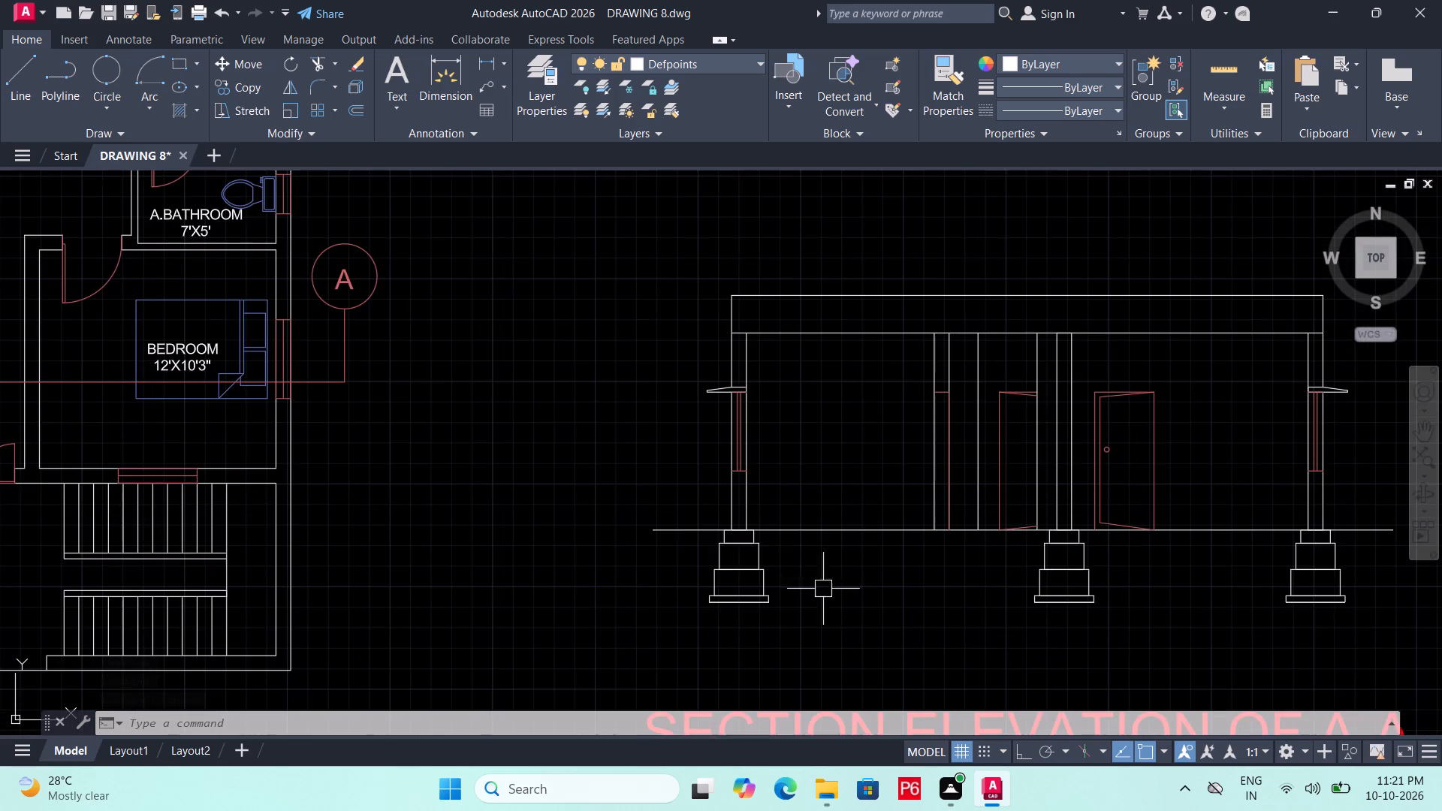
click(663, 531)
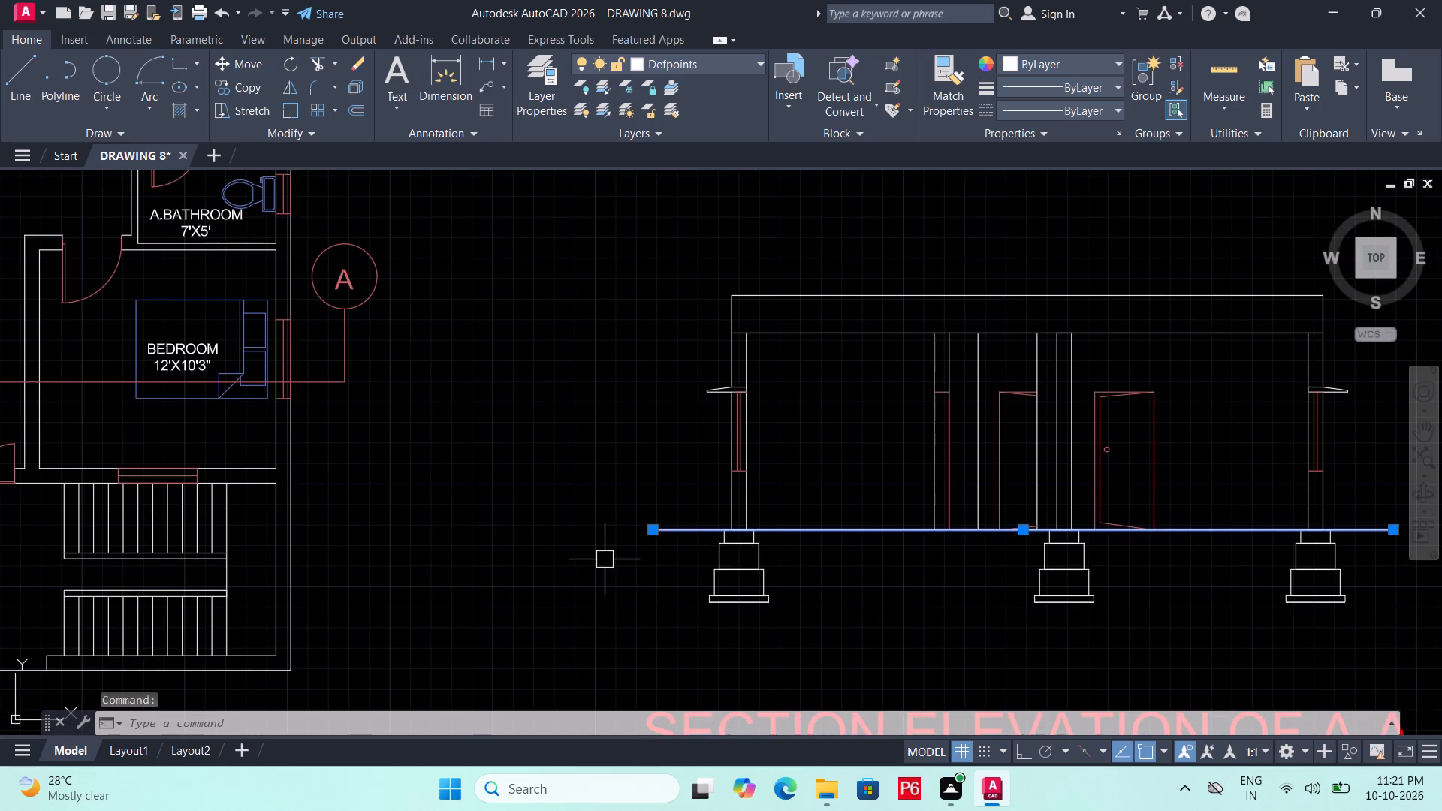
key(Escape)
middle_drag(663, 418, 777, 759)
scroll(843, 350, up, 3)
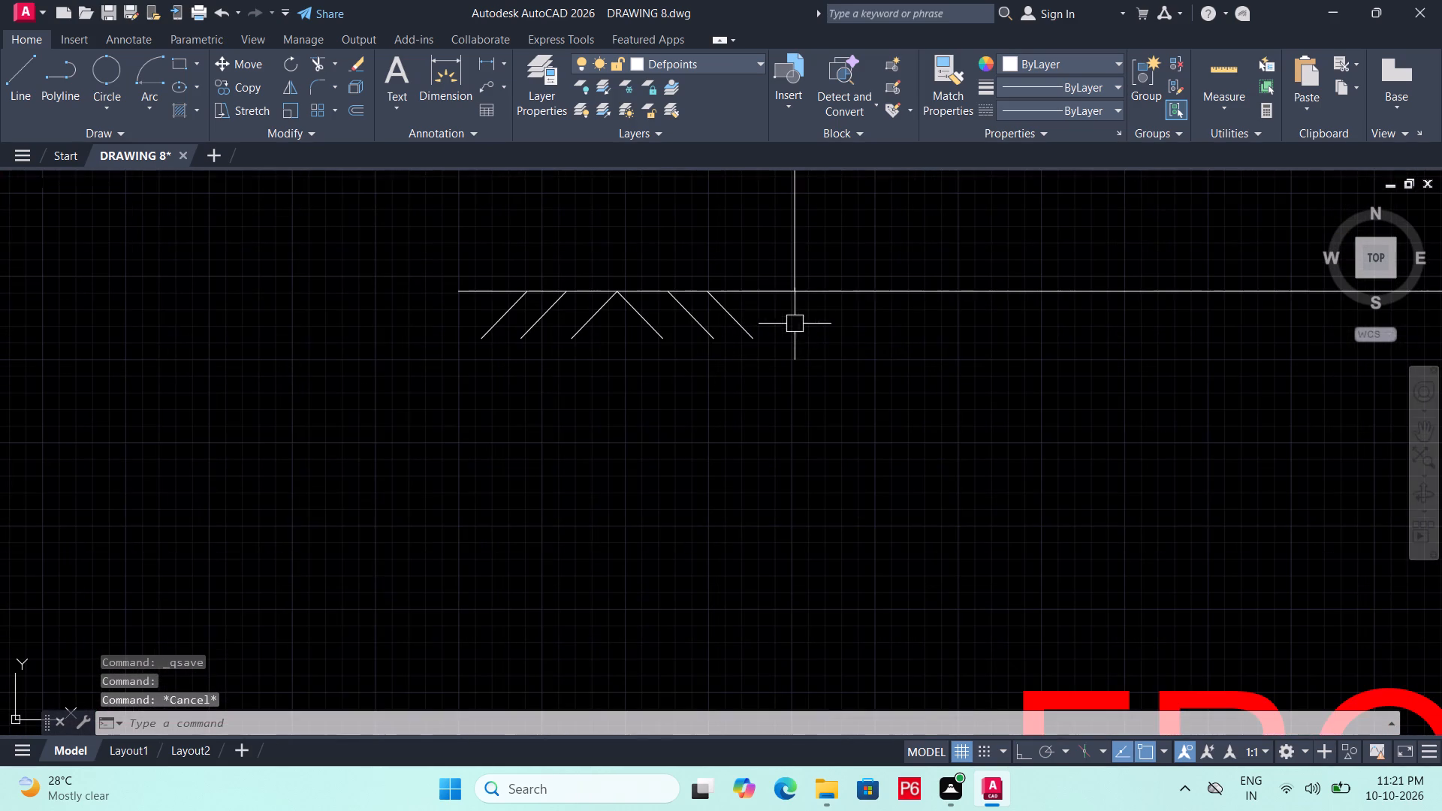
click(794, 324)
click(261, 395)
text(CO)
key(space)
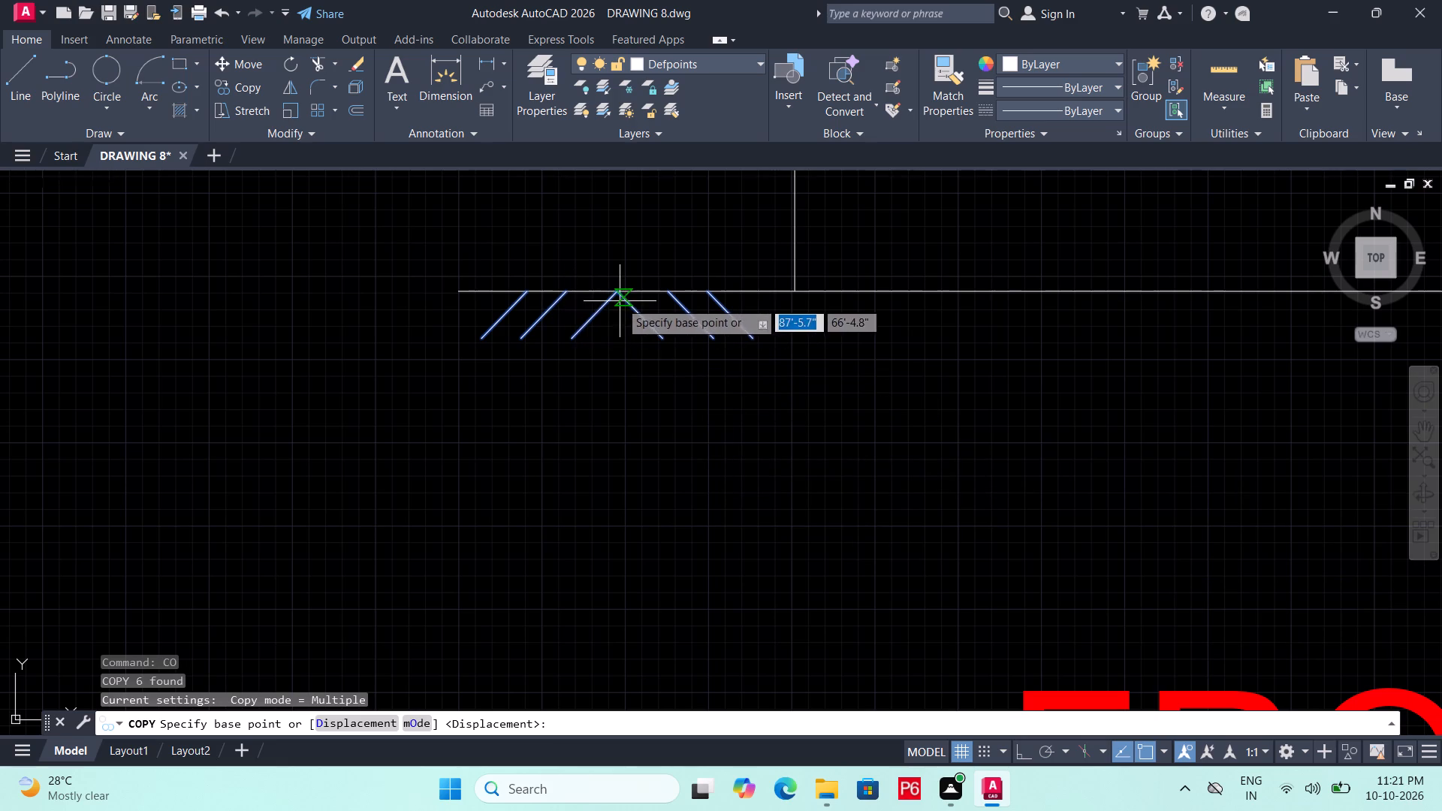
click(617, 296)
scroll(716, 384, down, 2)
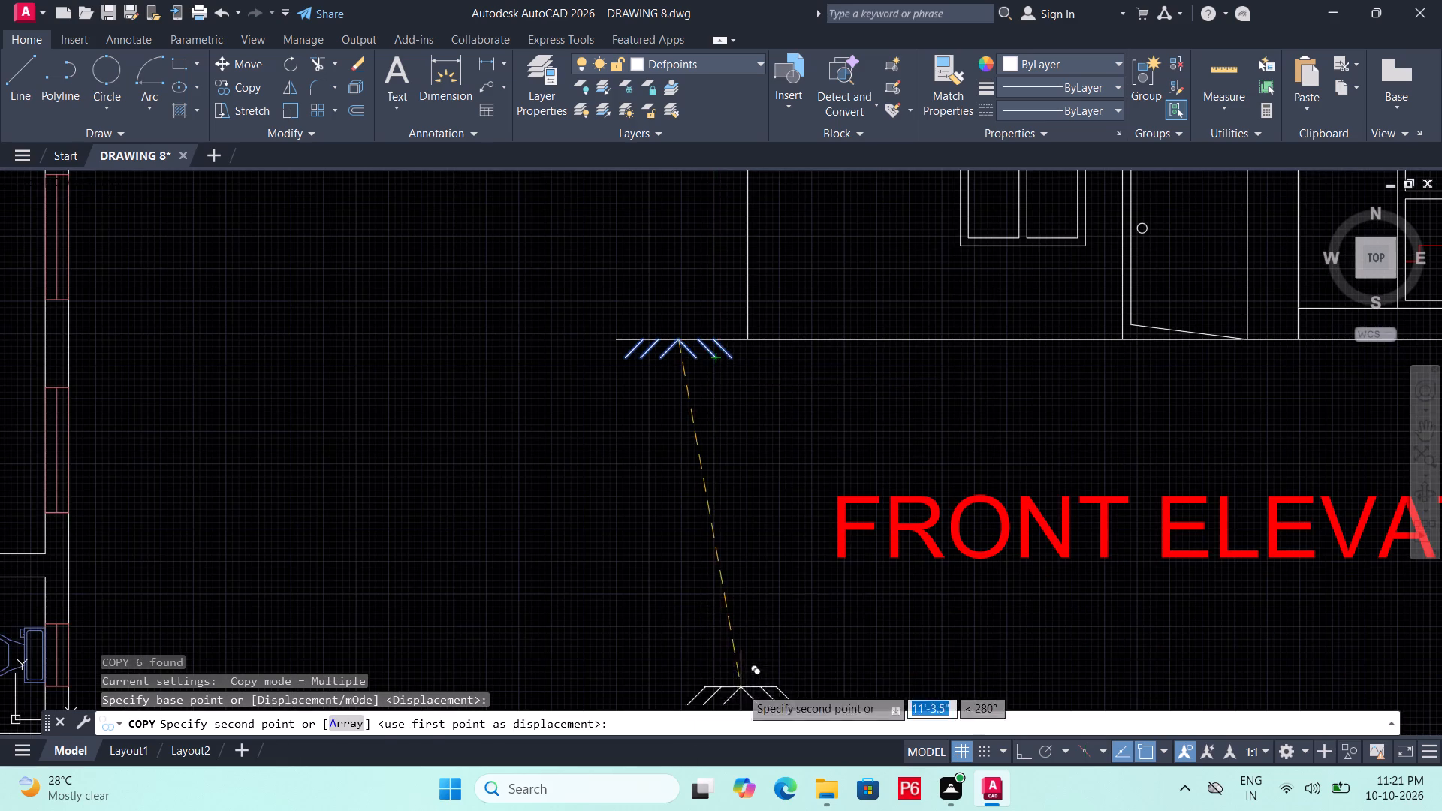
middle_drag(741, 680, 689, 319)
middle_drag(743, 586, 795, 226)
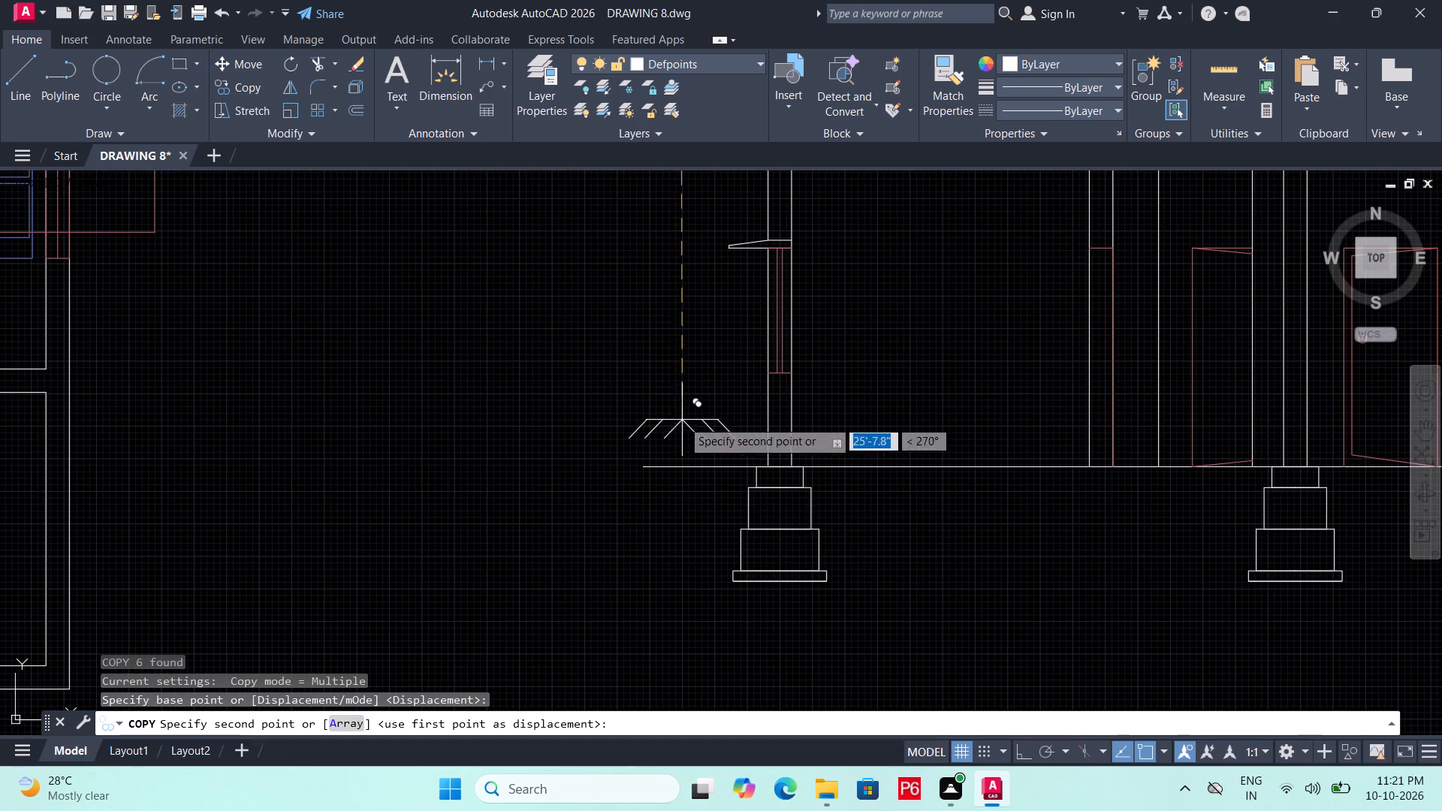
scroll(627, 488, up, 2)
click(665, 442)
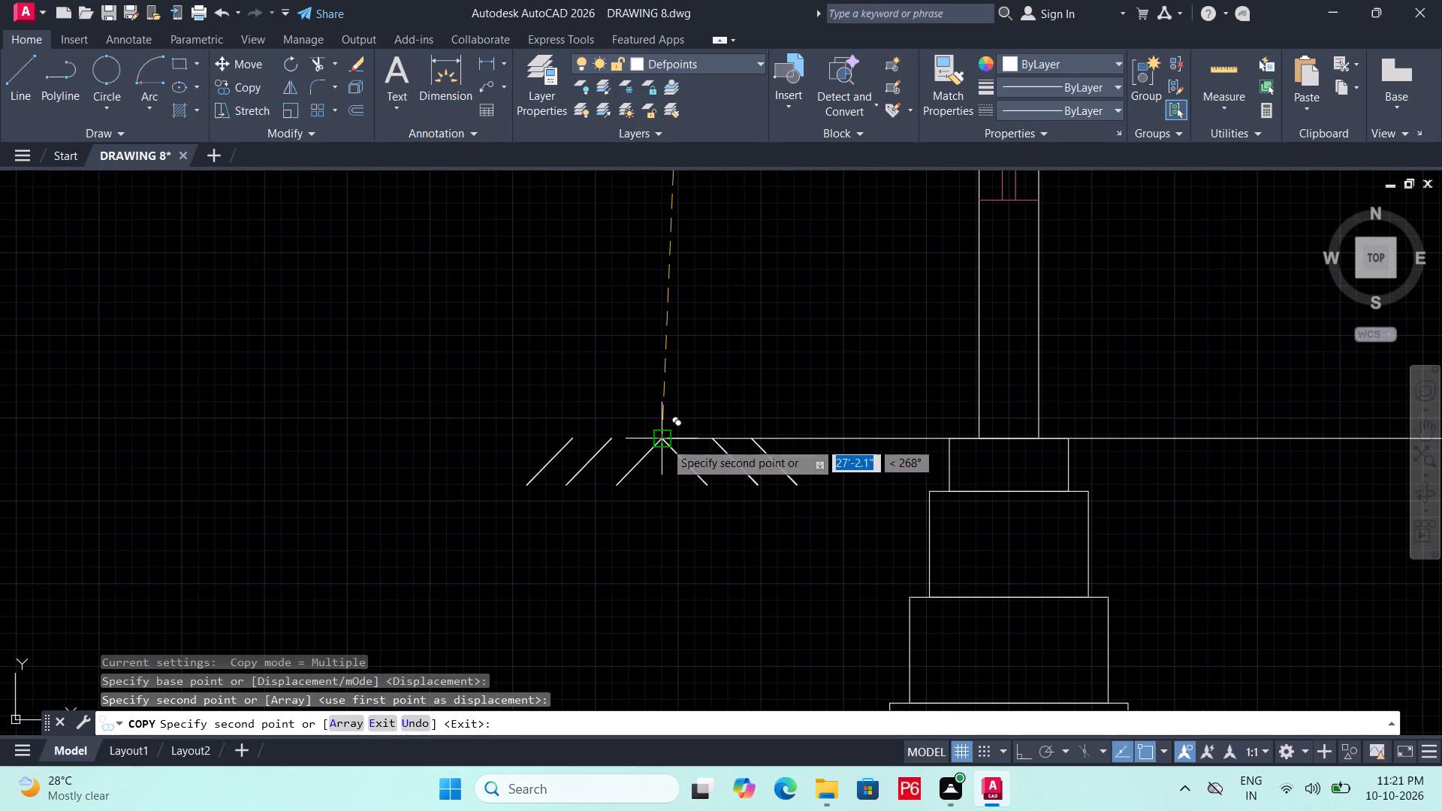
Place another copy of the ground marks at the right end of section A-A's ground line and end the copying.
middle_drag(1441, 410, 87, 558)
middle_drag(852, 509, 356, 497)
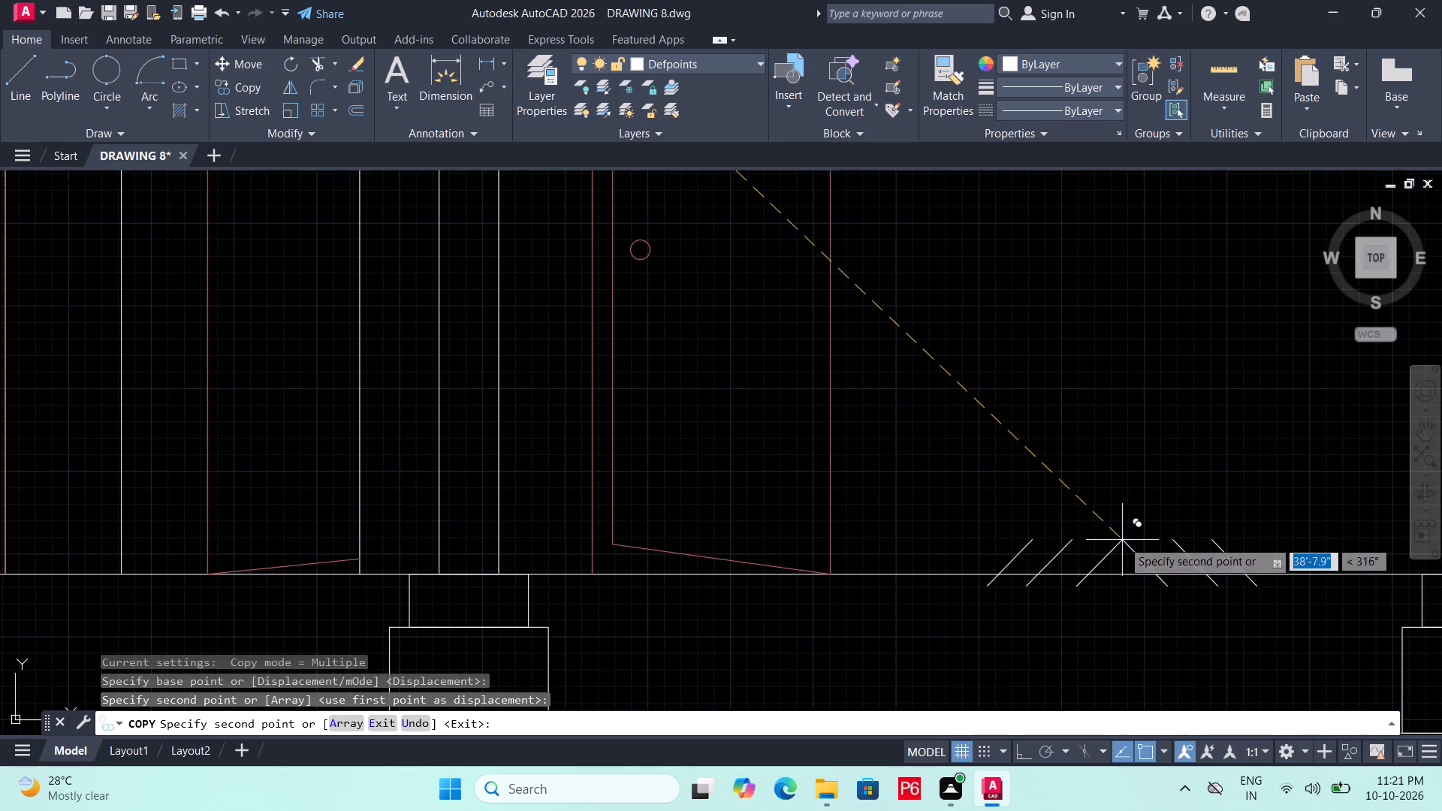
middle_drag(1122, 540, 388, 502)
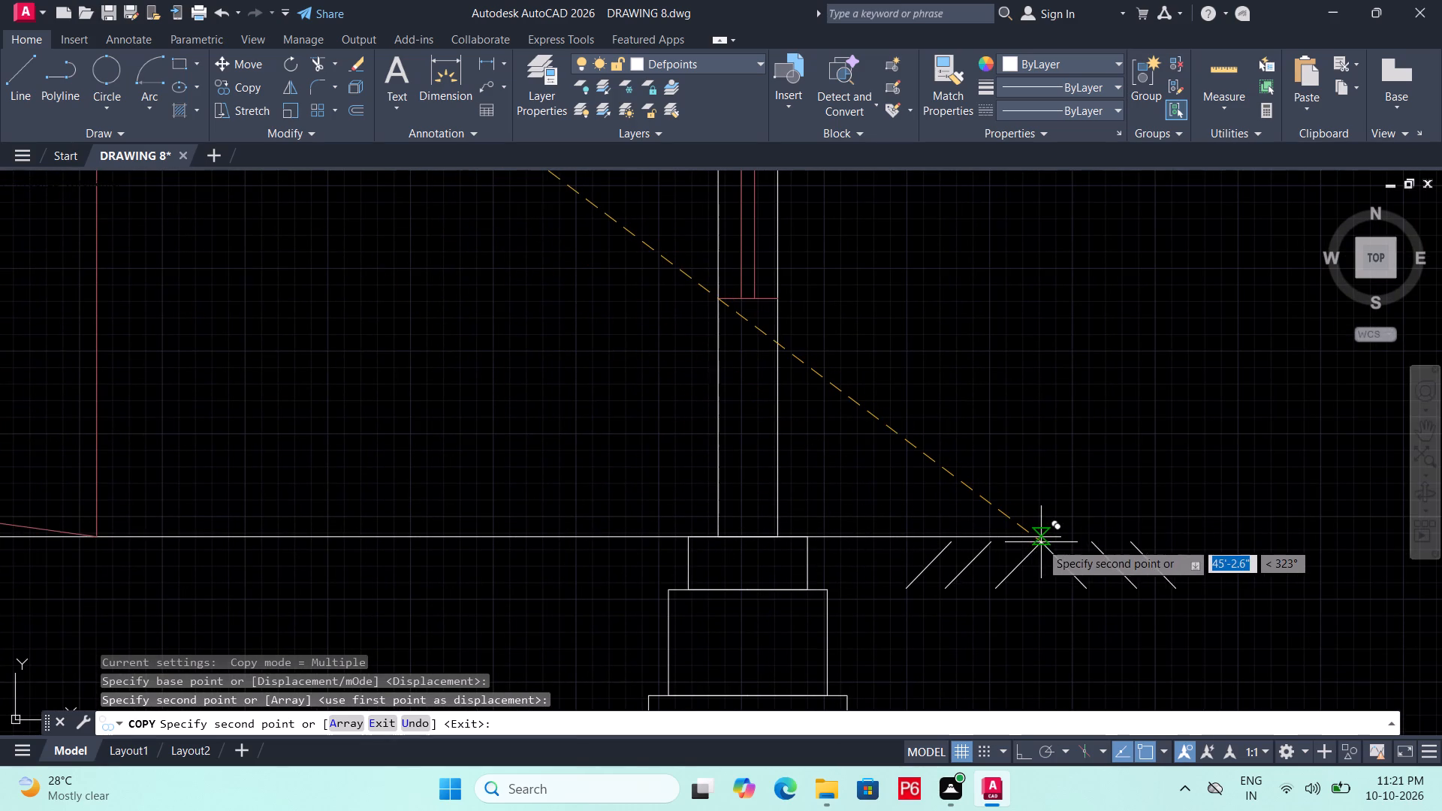
middle_drag(1039, 535, 1018, 491)
scroll(1039, 535, up, 2)
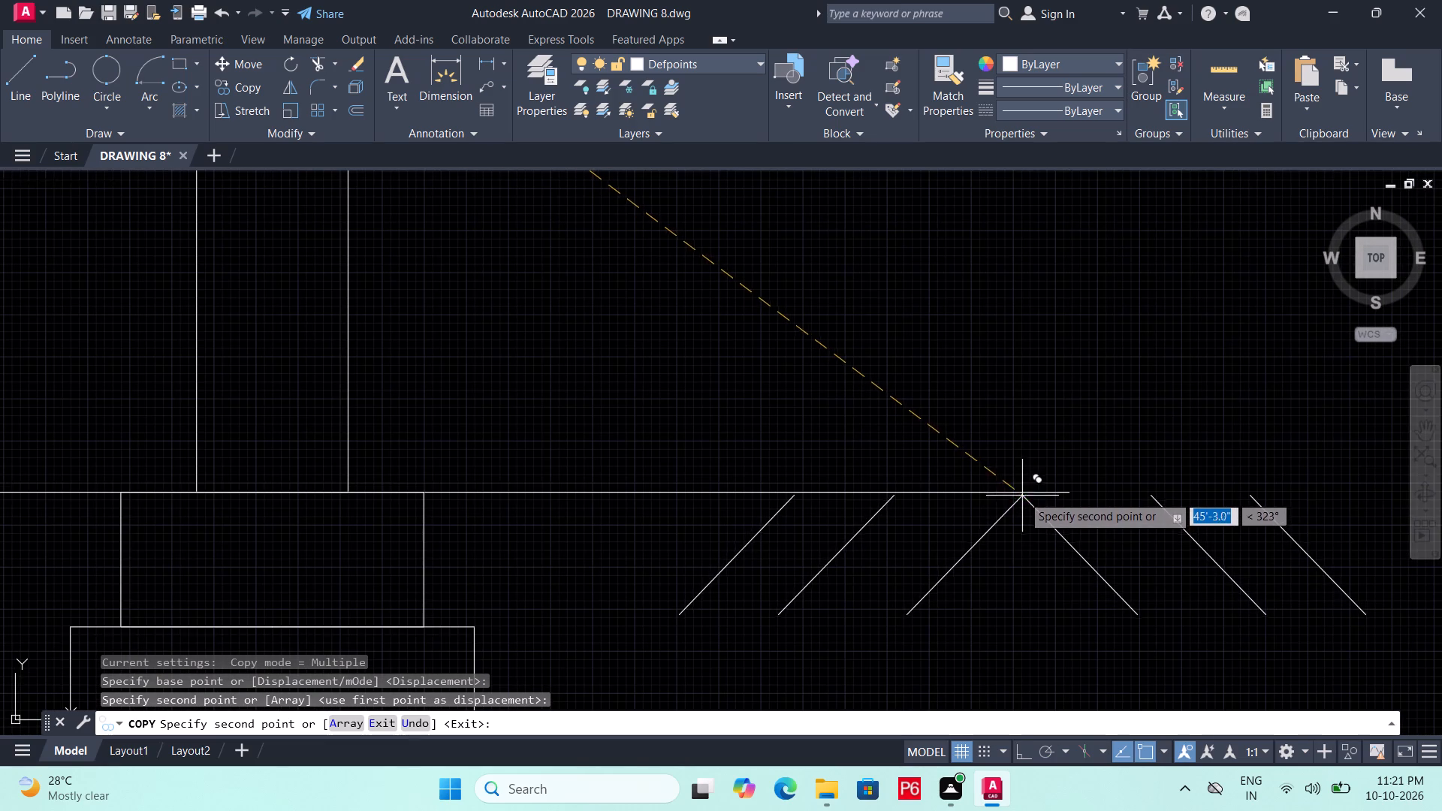
click(1022, 493)
key(Escape)
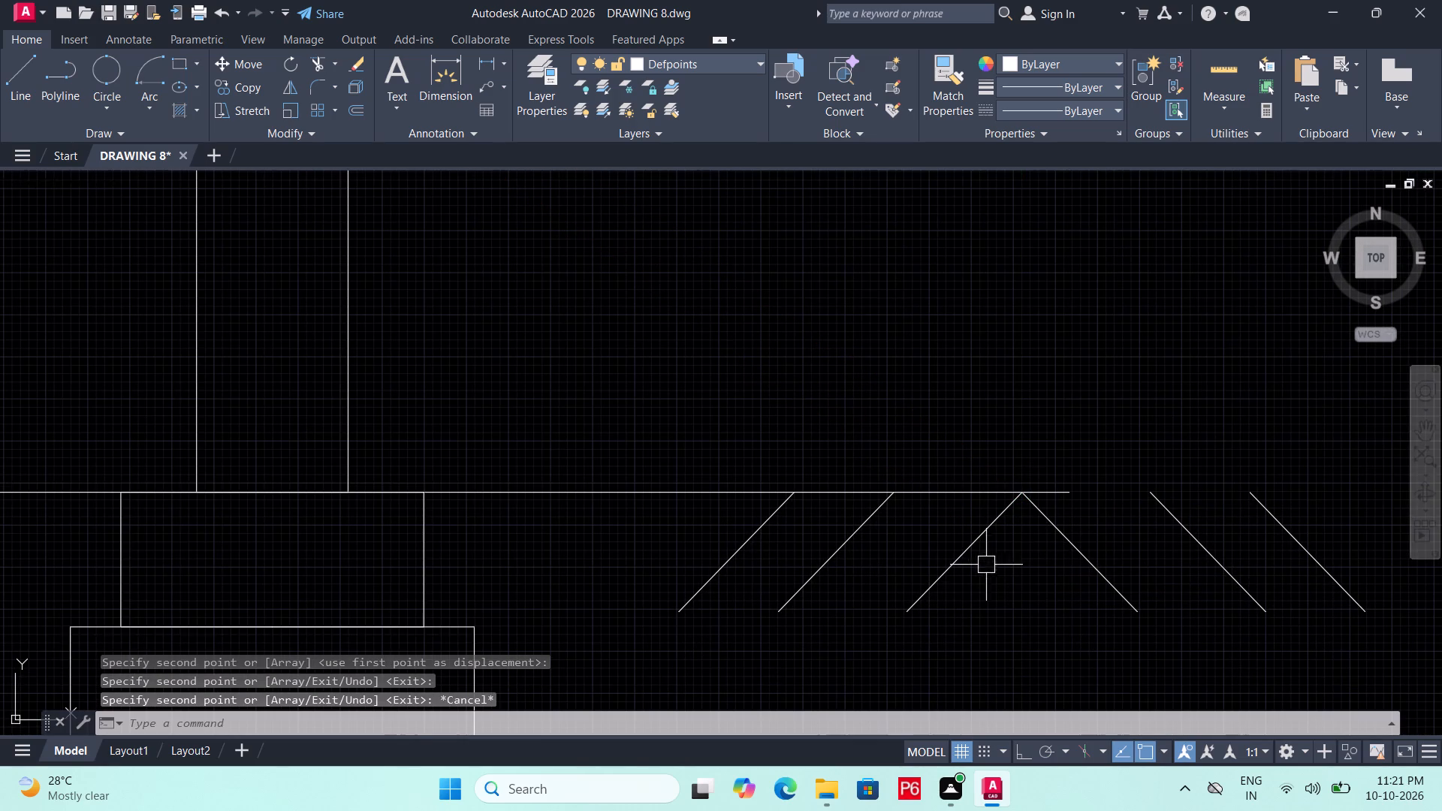
Extend section A-A's ground line at both ends to the outermost slanted ground marks.
text(EX)
key(space)
key(space)
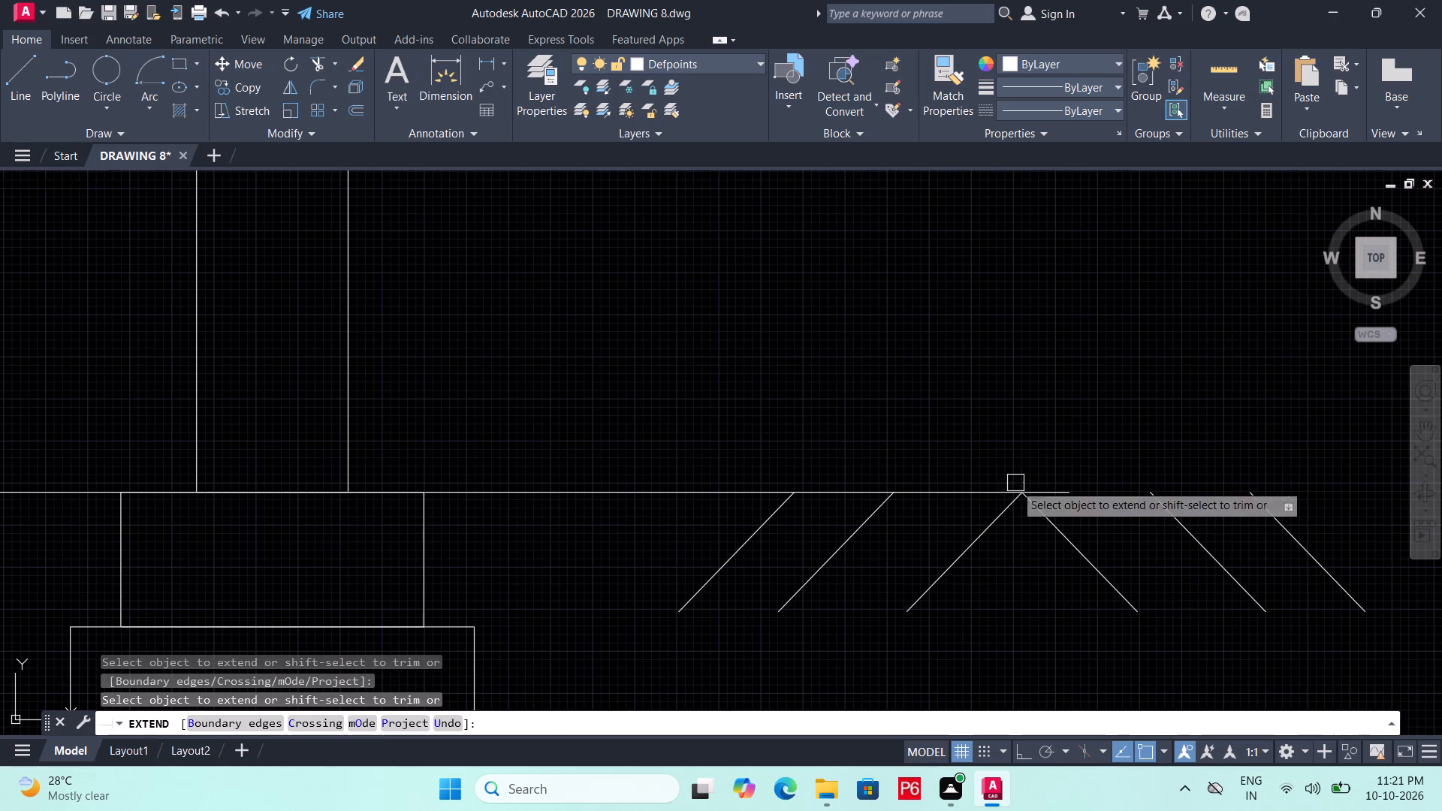
click(999, 491)
click(1069, 489)
scroll(1147, 440, down, 2)
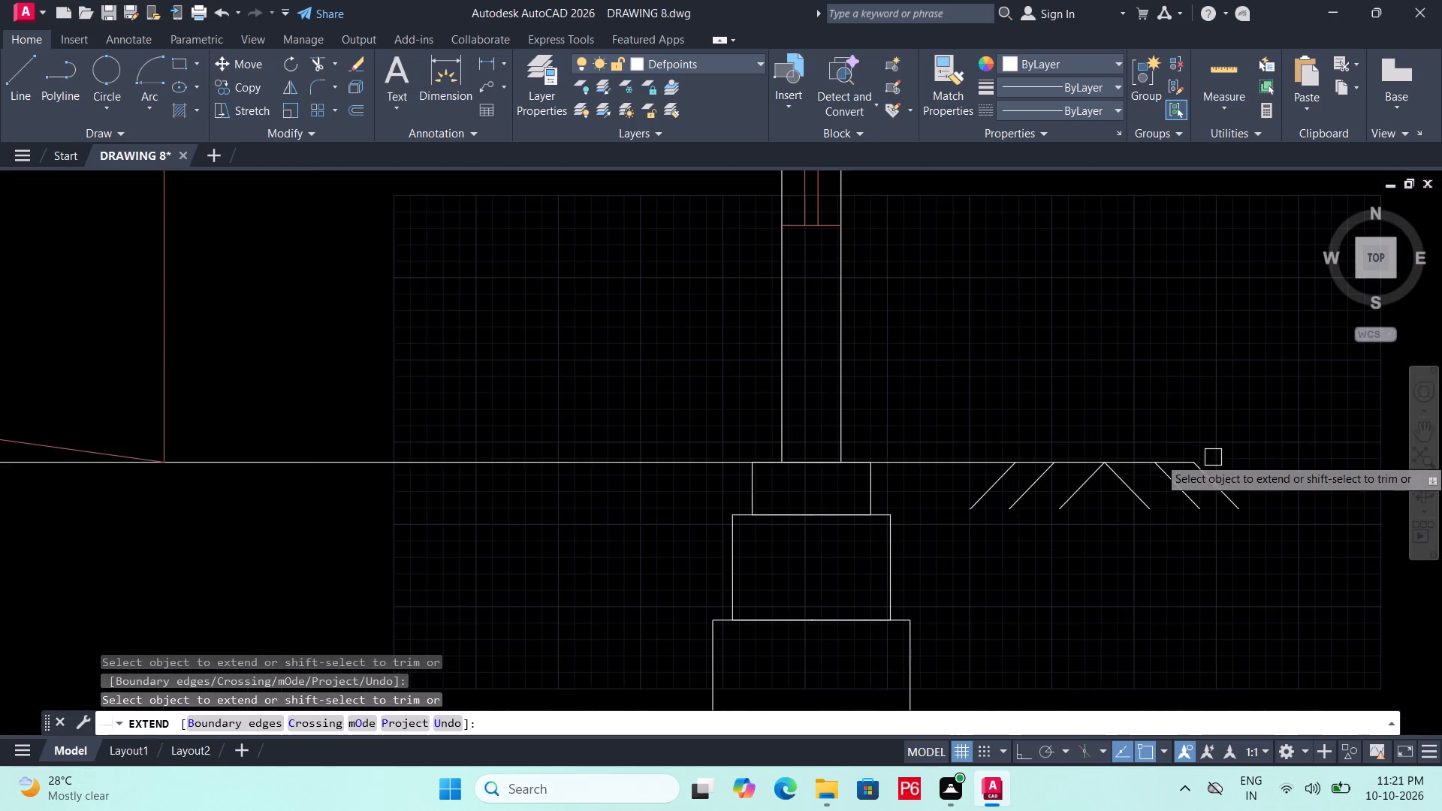
middle_drag(707, 510, 1350, 511)
scroll(707, 510, down, 1)
middle_drag(495, 511, 1223, 523)
middle_drag(780, 528, 908, 528)
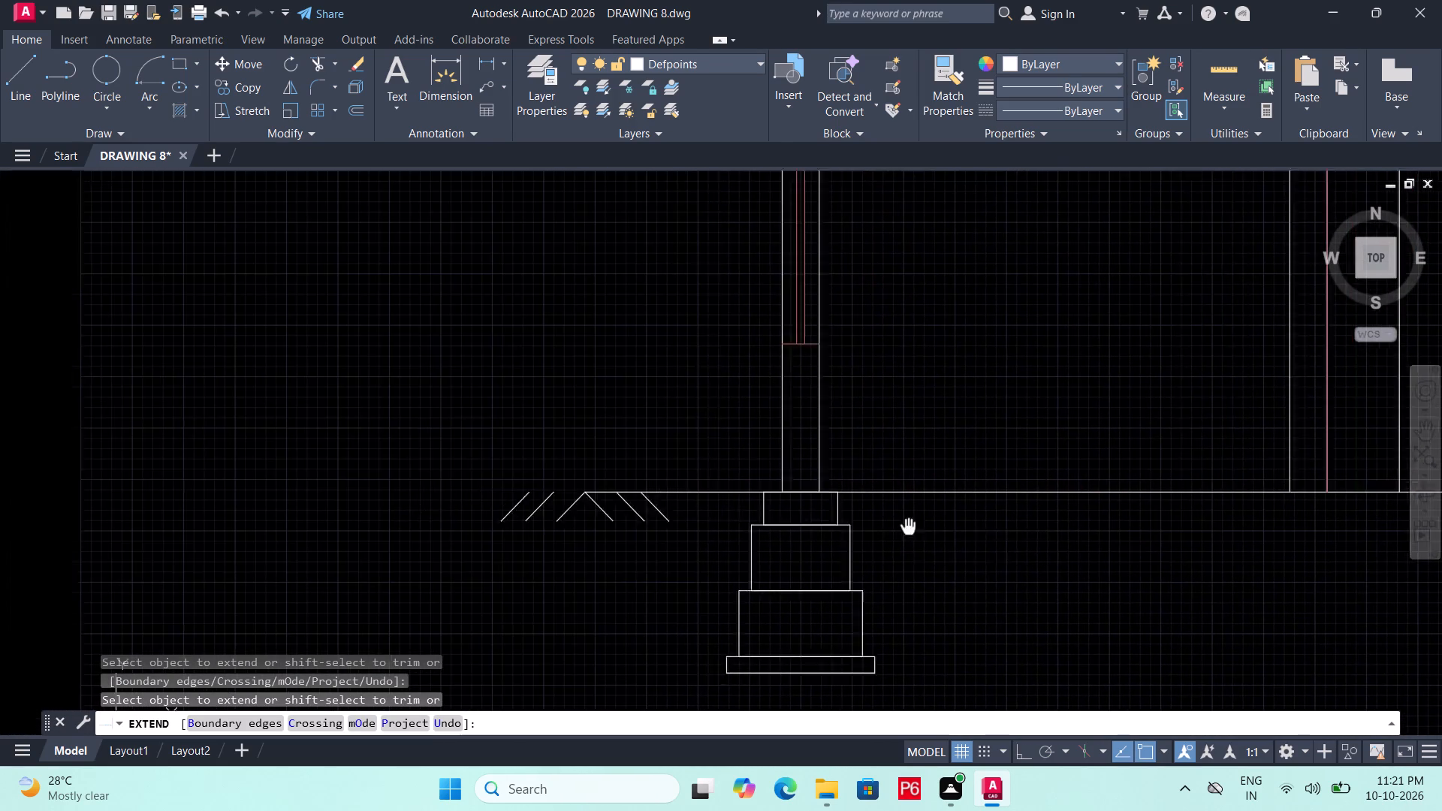
middle_drag(908, 528, 1075, 543)
scroll(866, 524, up, 2)
click(873, 486)
click(849, 484)
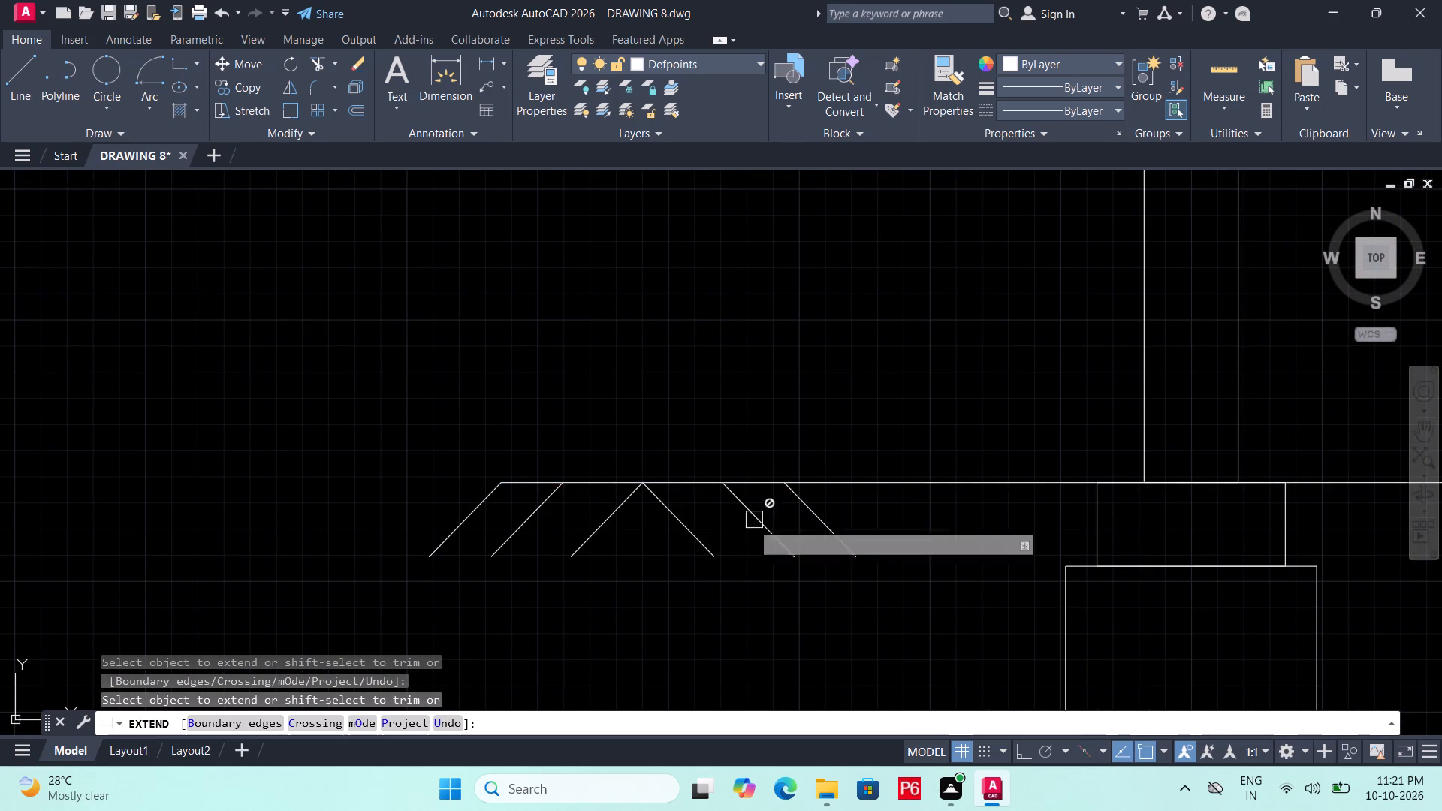
Save the drawing with the section's ground marks and extended ground line.
key(ctrl+s)
key(ctrl+s)
key(ctrl+s)
key(ctrl+s)
key(ctrl+s)
Examine section A-A's ground line, ground marks and stepped footings.
scroll(626, 547, down, 2)
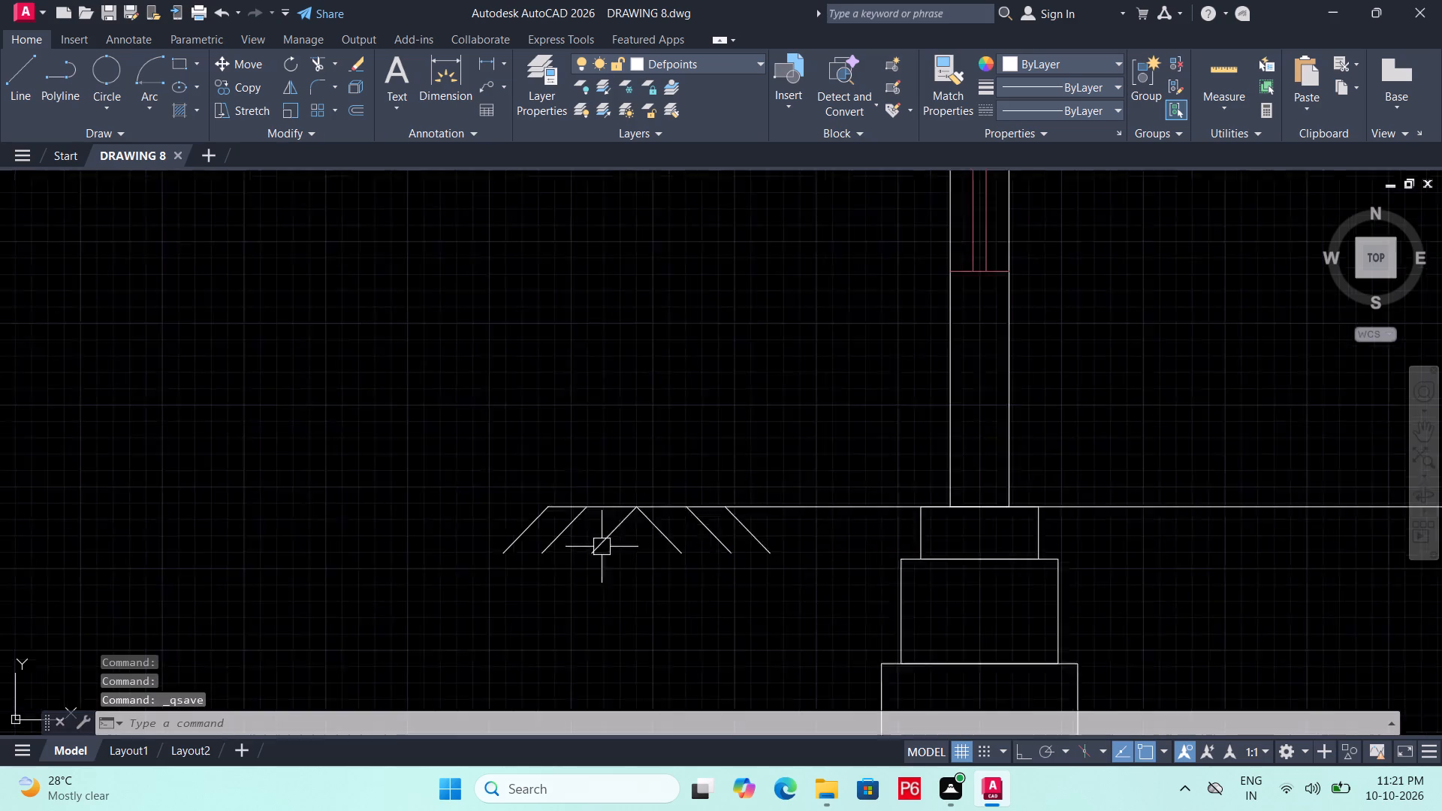
scroll(590, 545, down, 4)
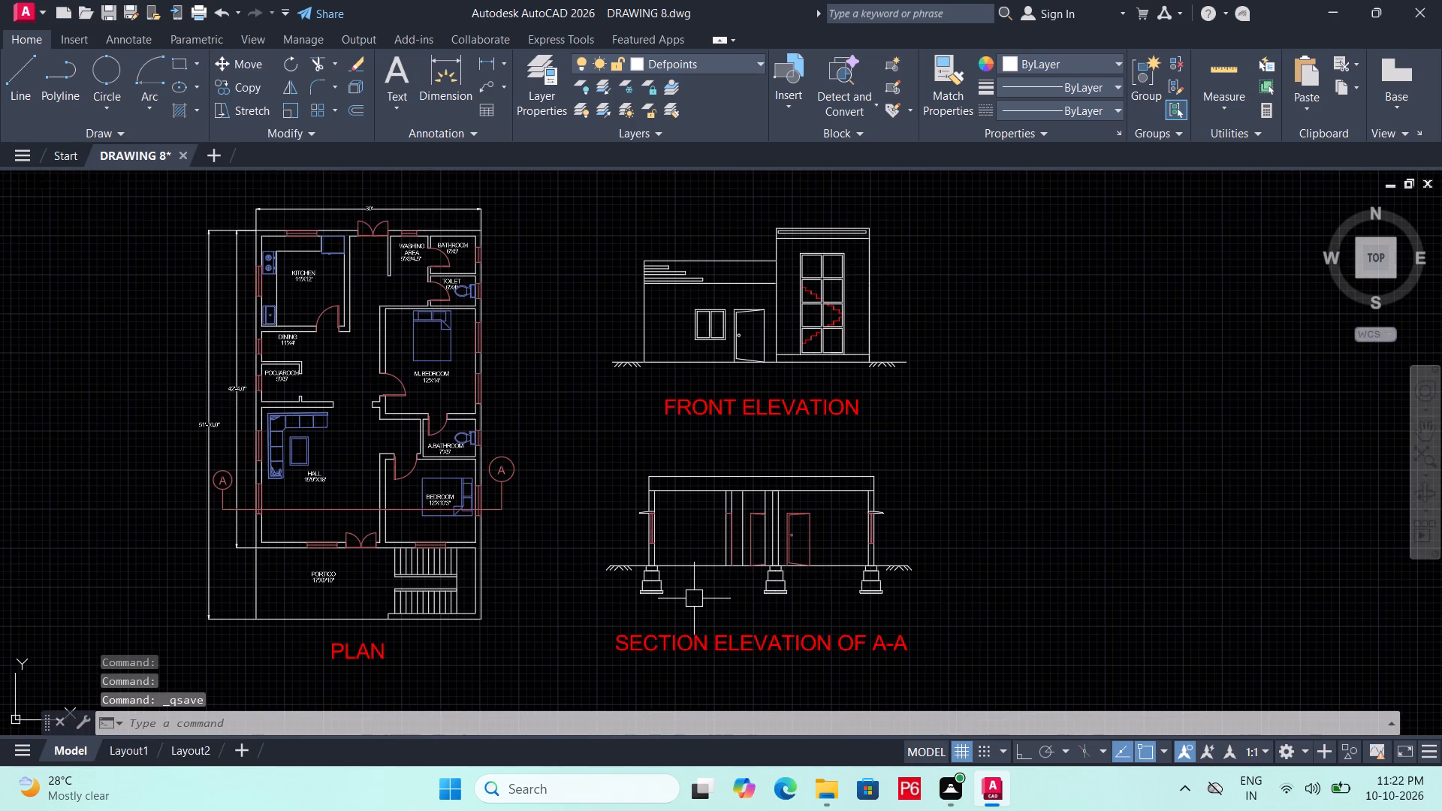
scroll(596, 565, up, 3)
scroll(665, 580, up, 2)
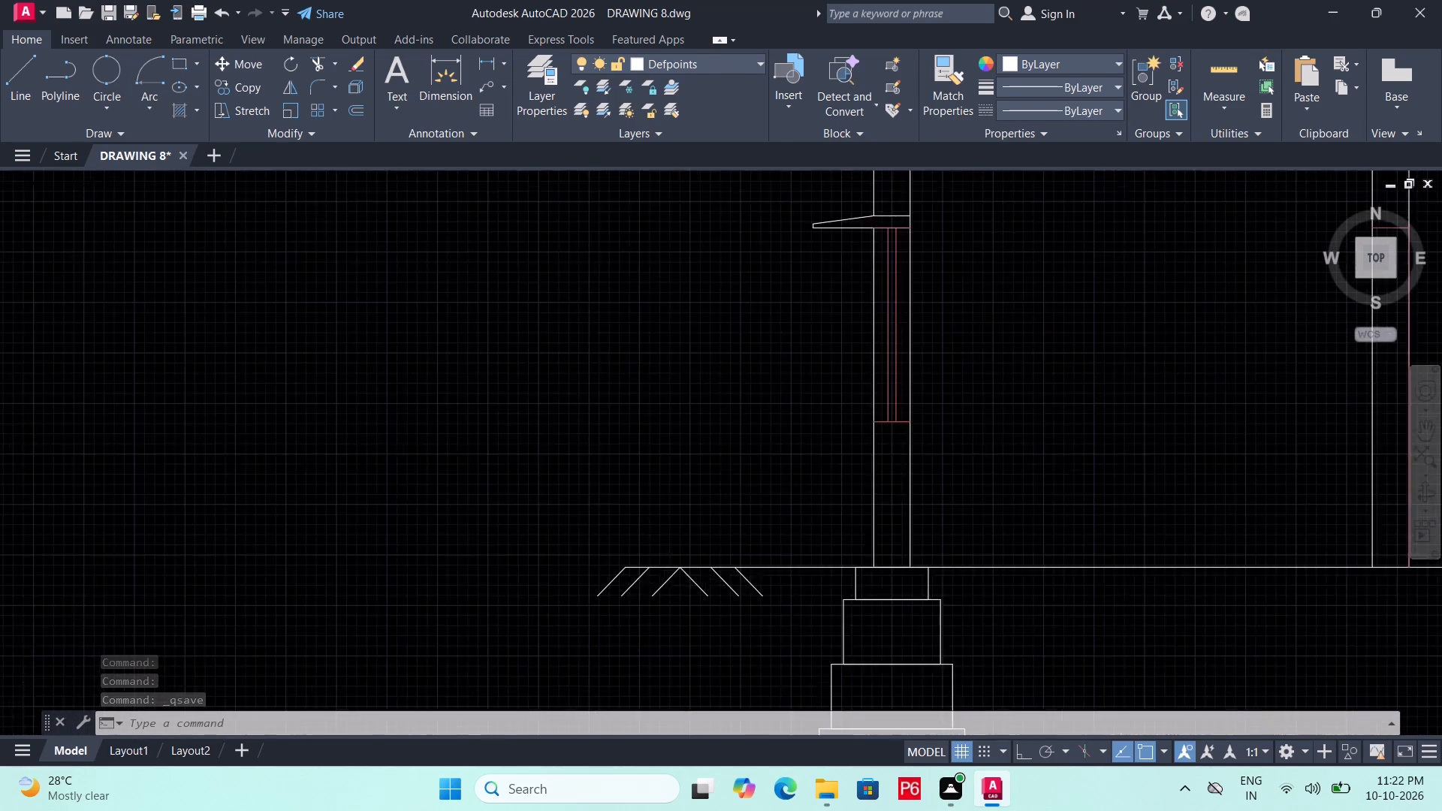
scroll(608, 575, down, 3)
scroll(719, 555, down, 1)
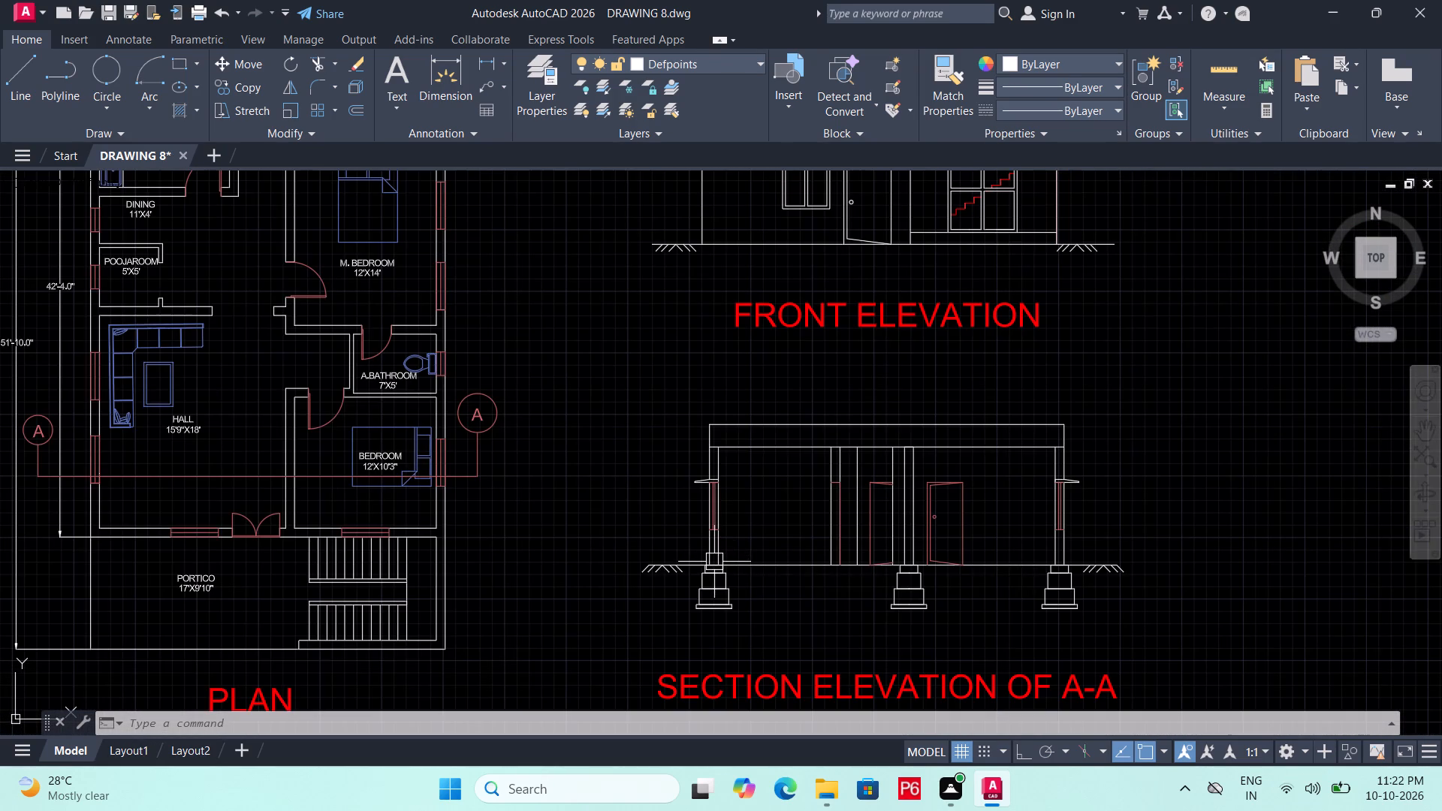
scroll(741, 598, up, 2)
scroll(651, 627, up, 1)
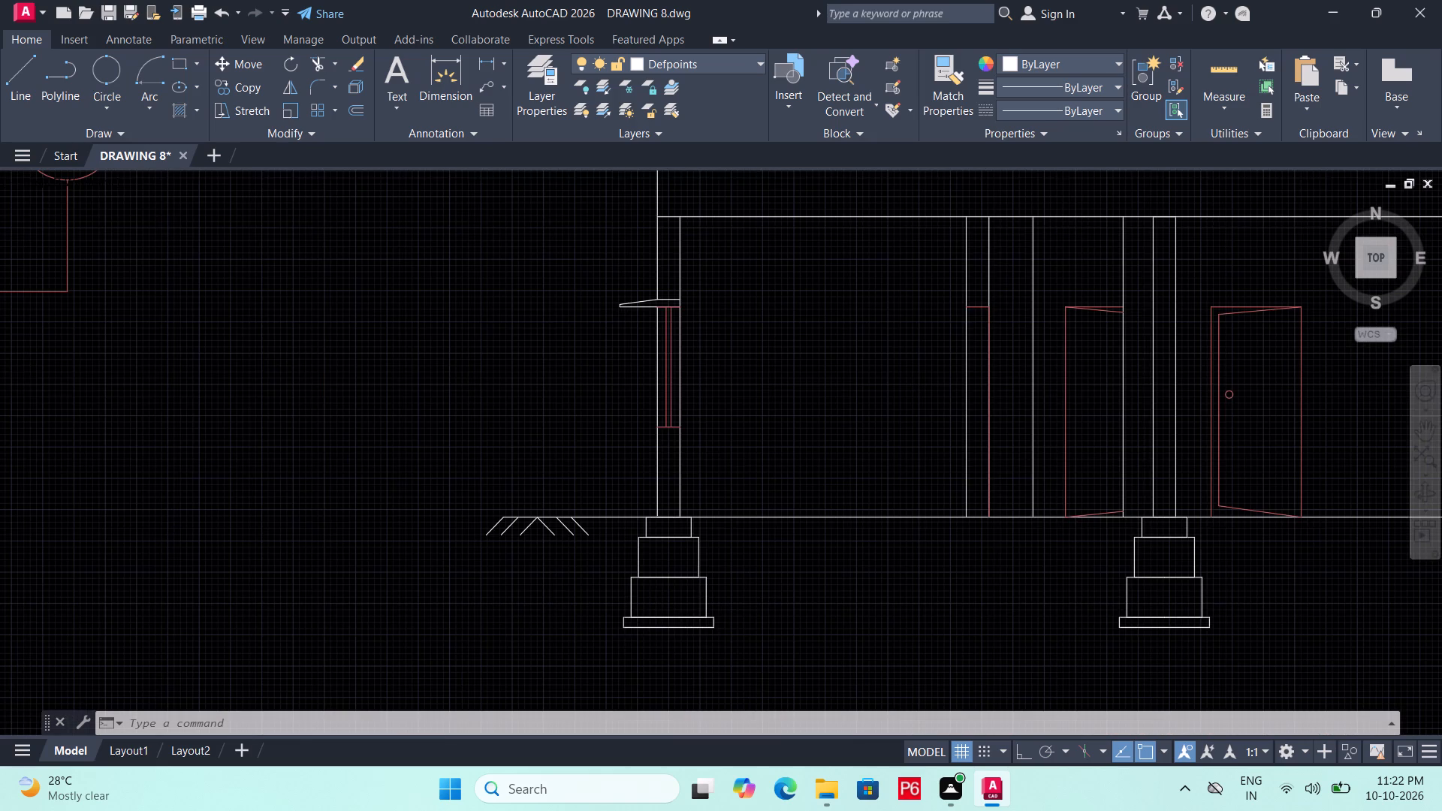
scroll(650, 627, up, 2)
scroll(650, 627, down, 1)
Hatch the thin bottom course of all three stepped footings with the AR-CONC pattern.
middle_drag(650, 627, 649, 635)
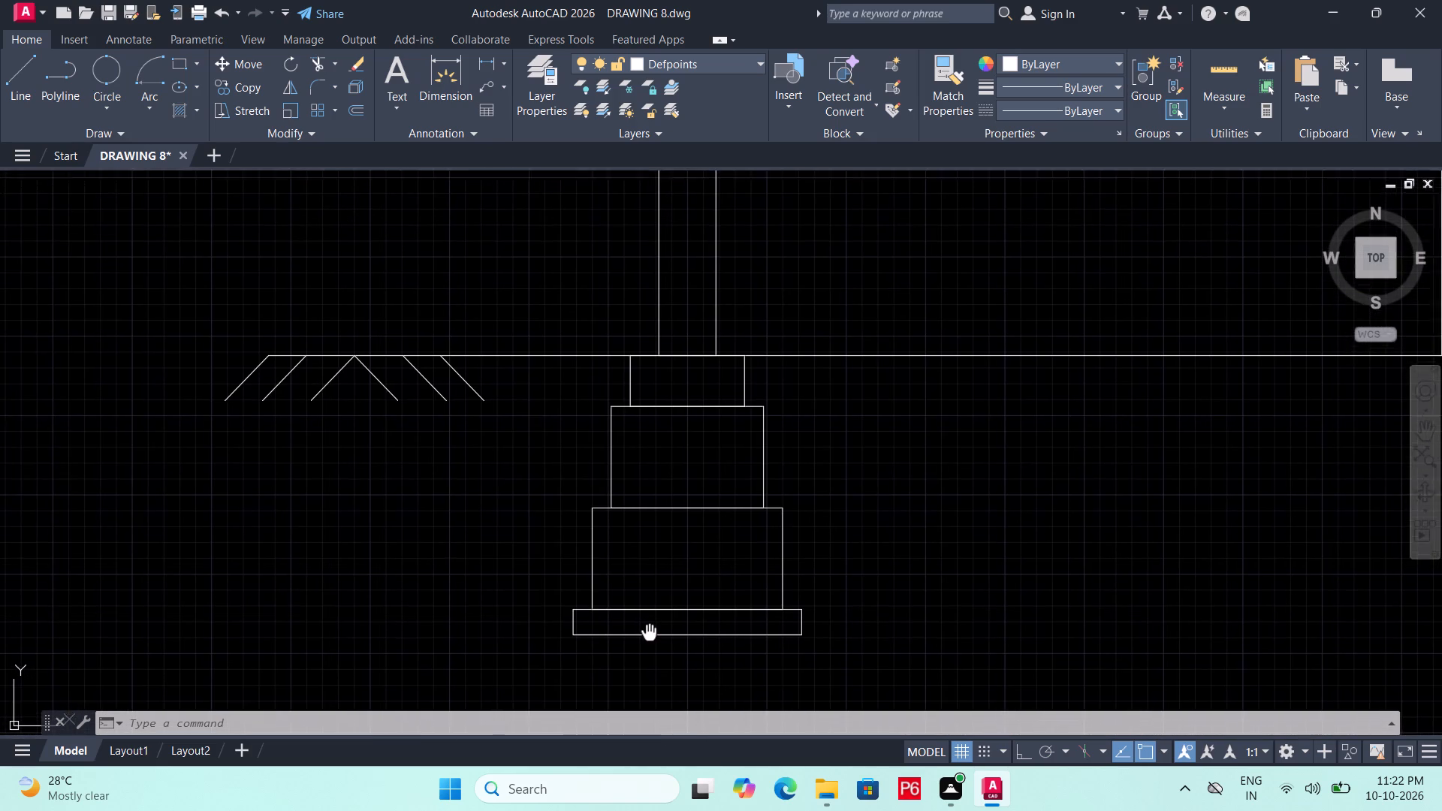
middle_drag(649, 635, 646, 643)
key(h)
key(space)
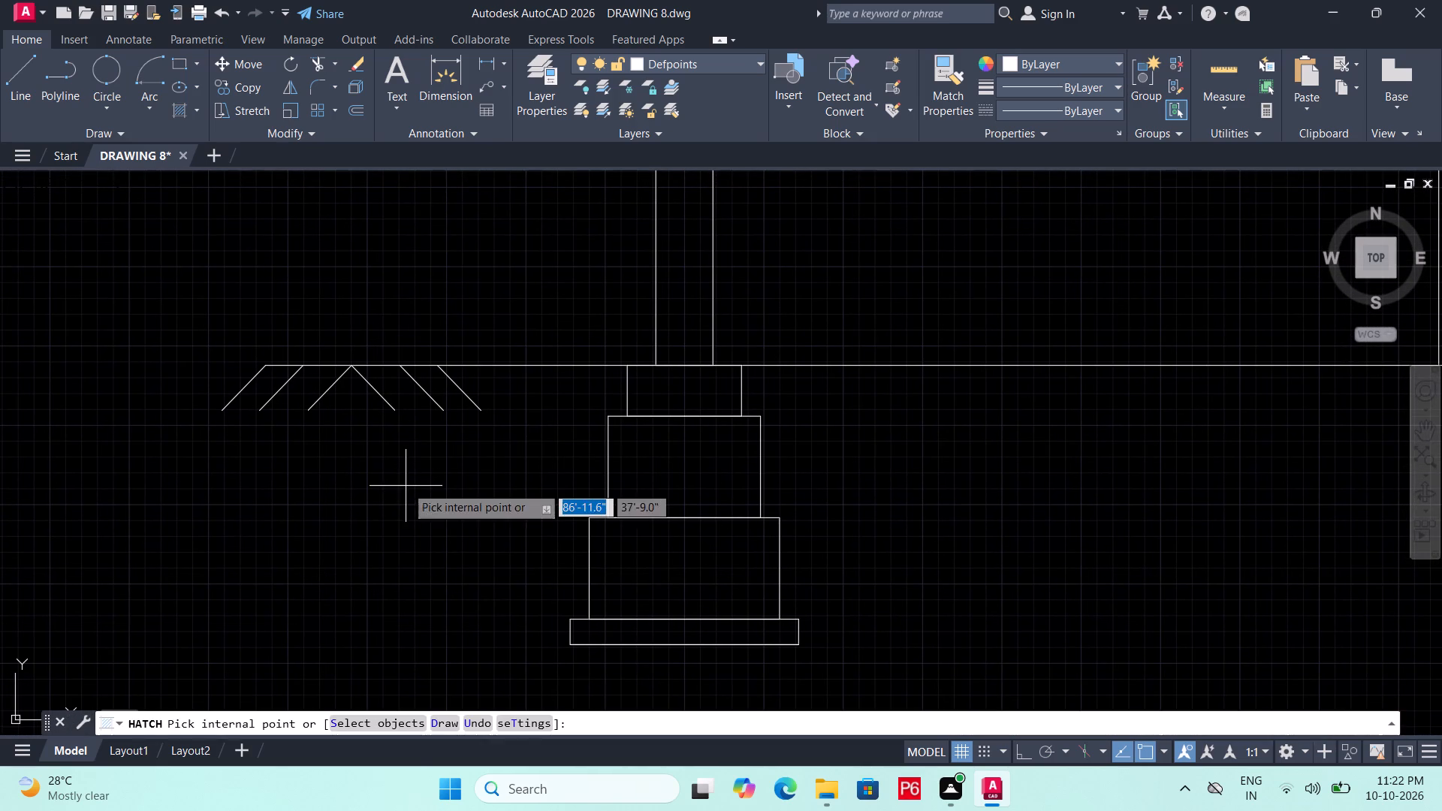
click(427, 108)
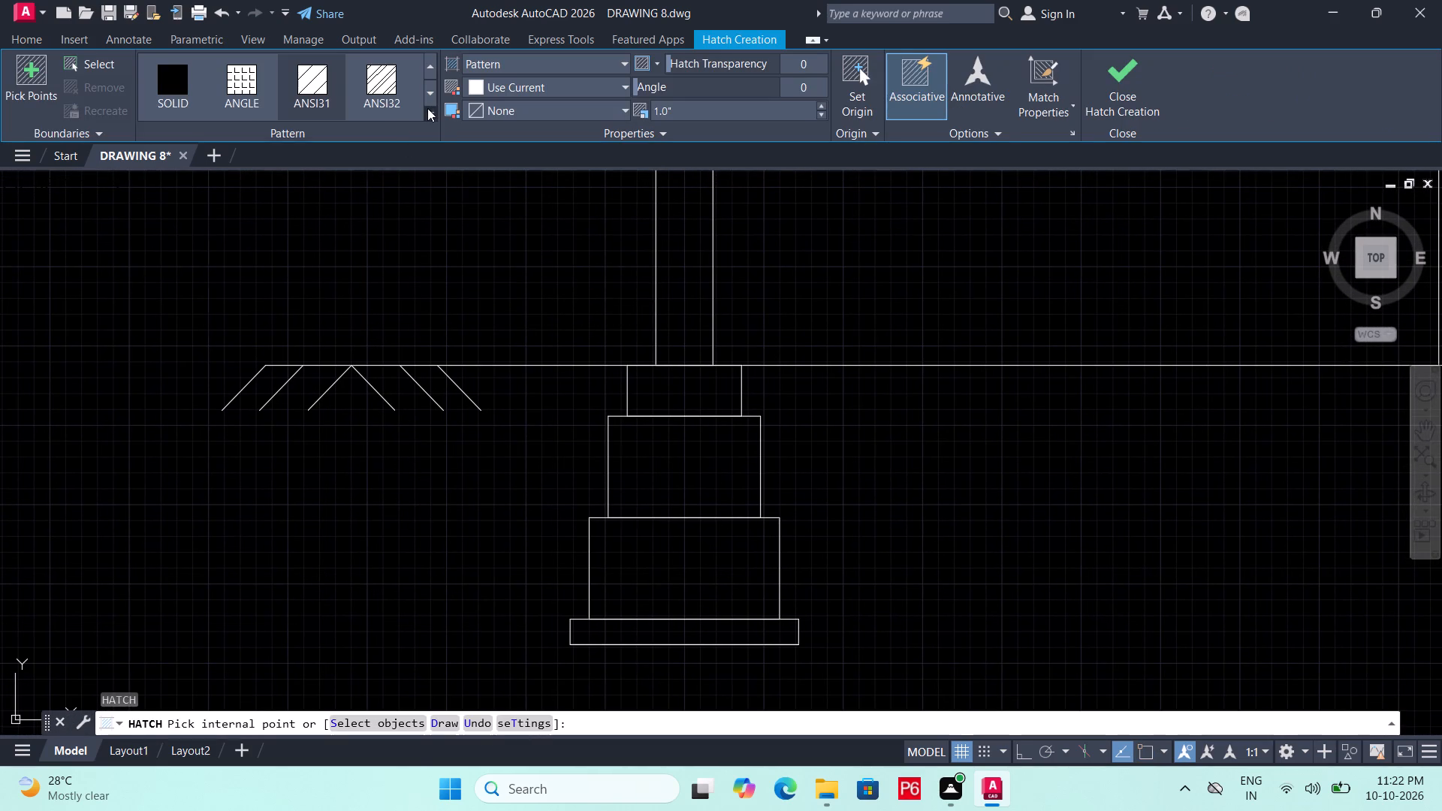
click(373, 269)
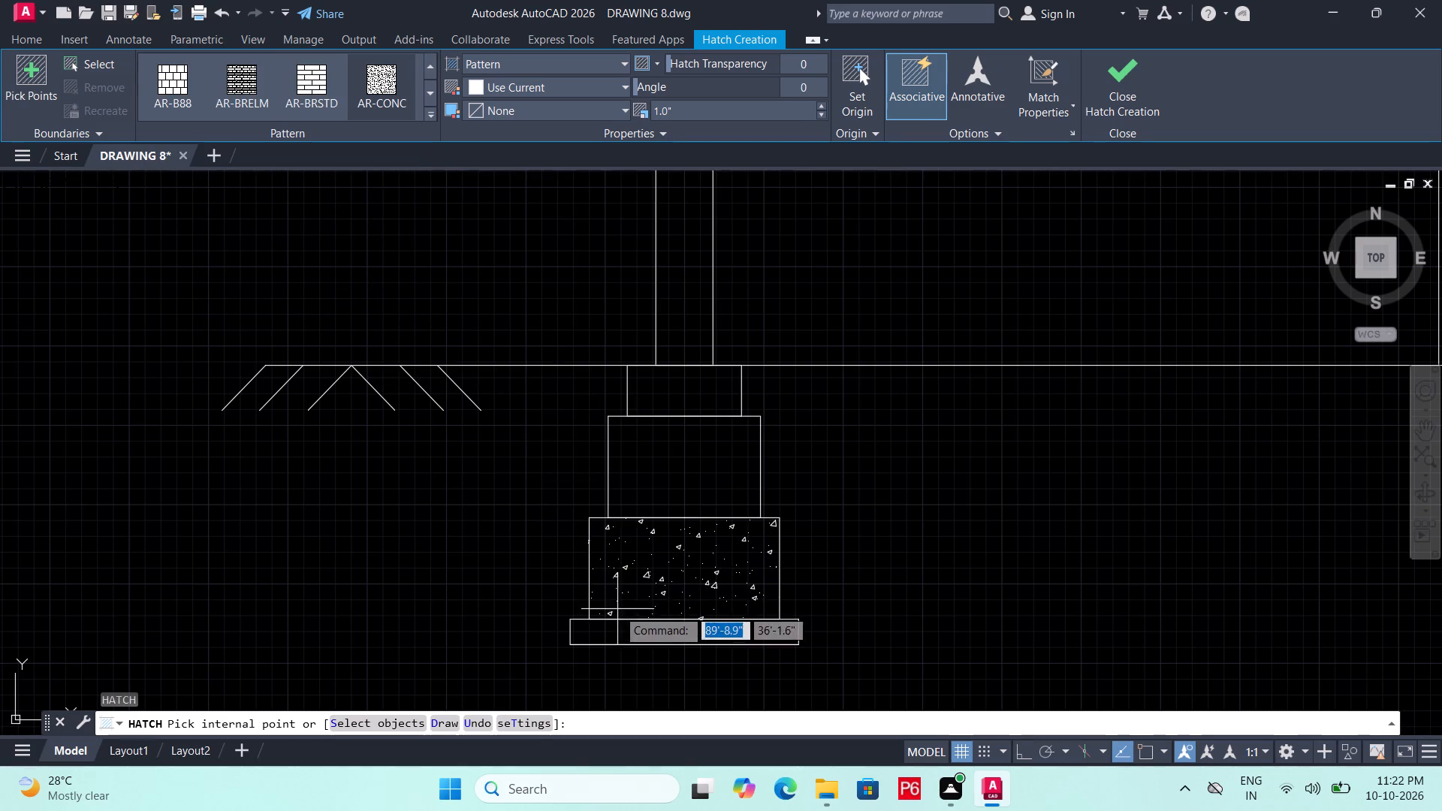
click(631, 625)
scroll(605, 430, down, 1)
middle_drag(846, 421, 395, 419)
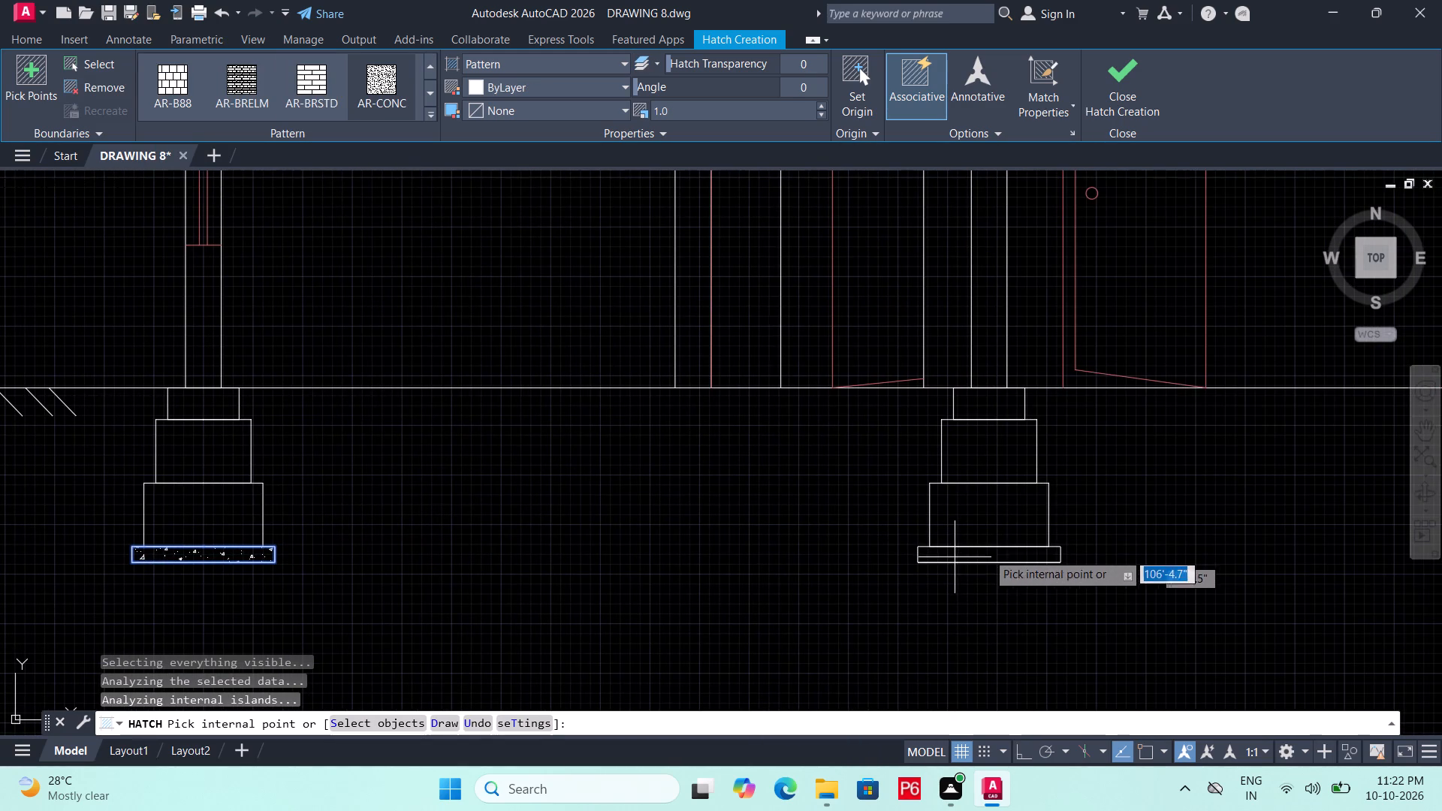
click(998, 557)
middle_drag(1081, 523, 475, 542)
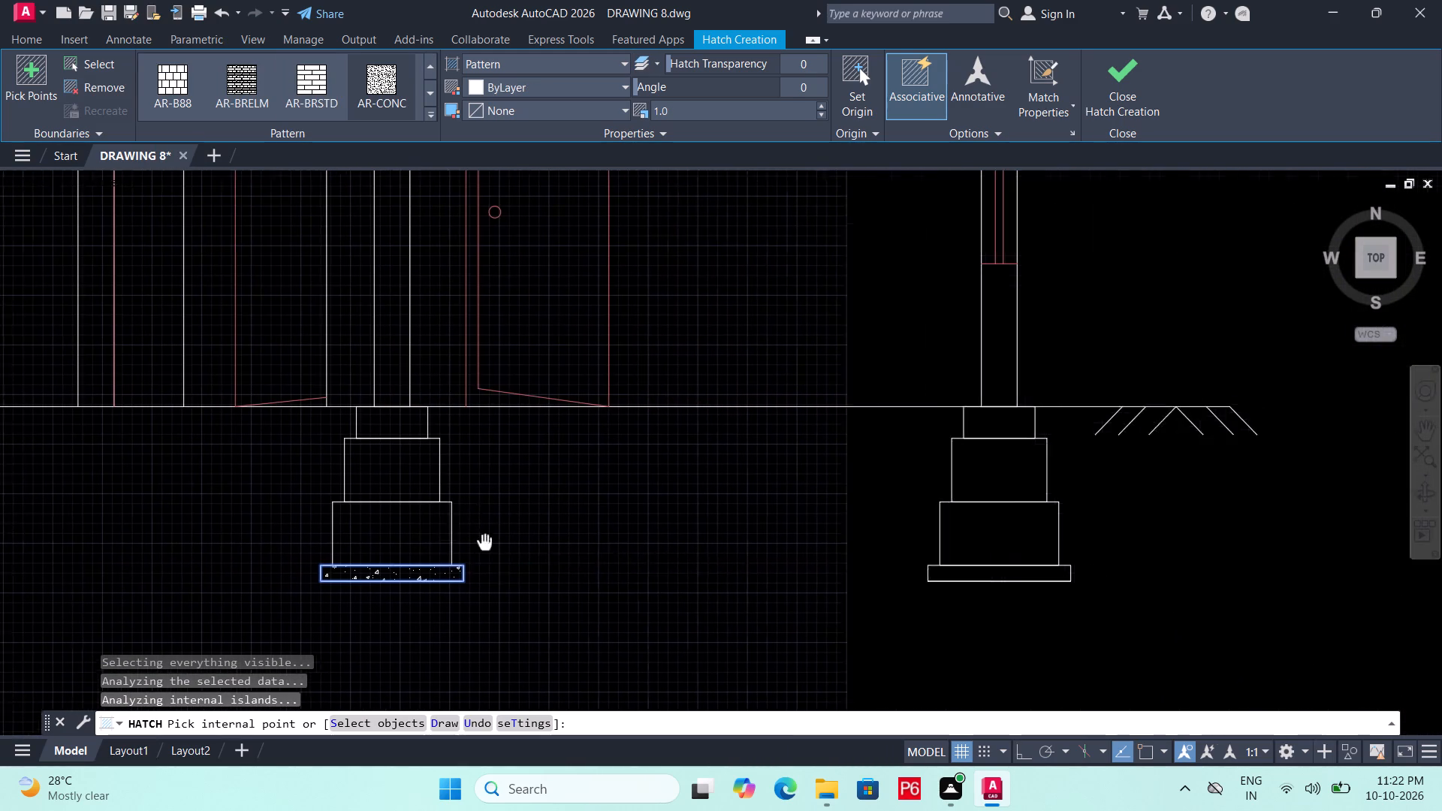
middle_drag(475, 542, 470, 542)
click(969, 576)
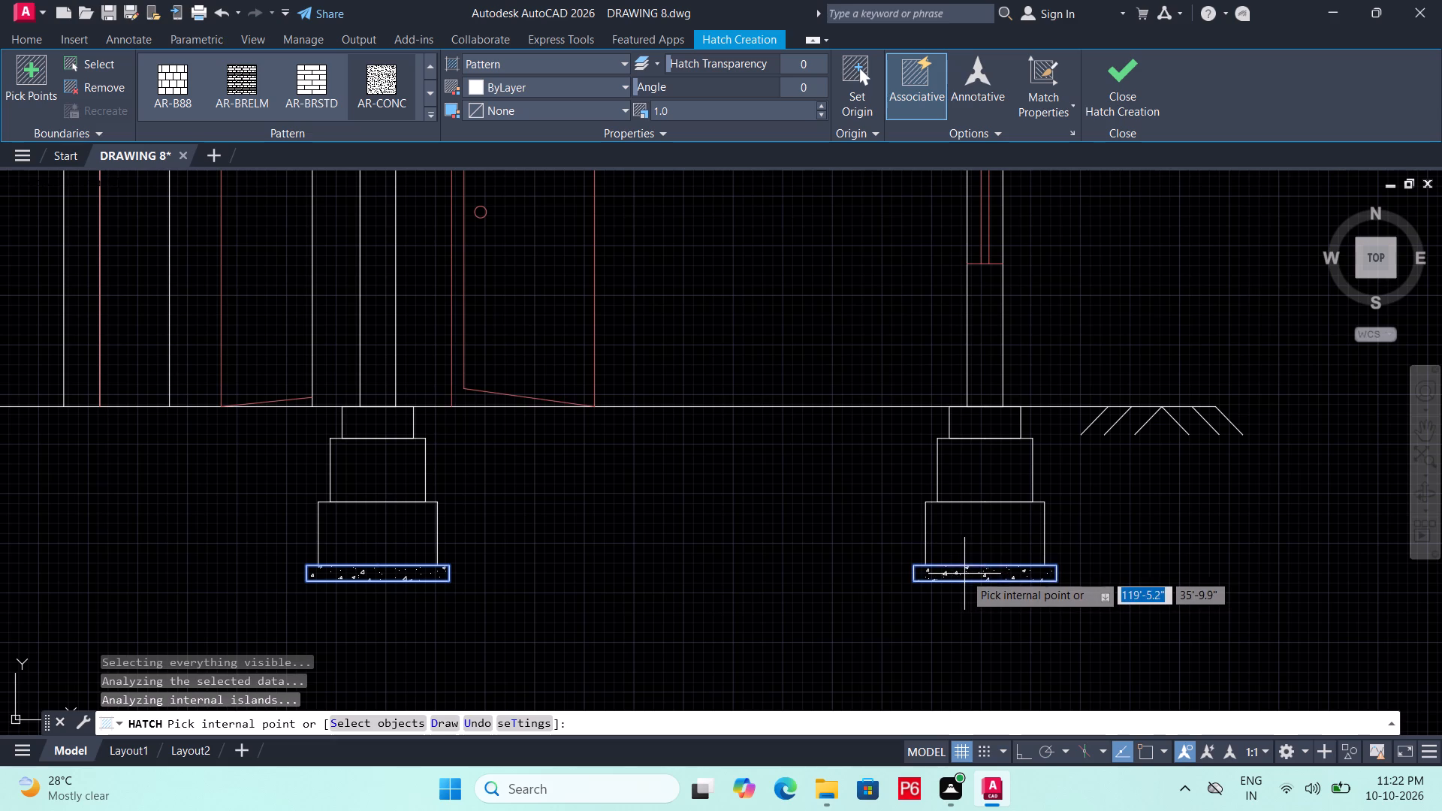
Hatch the outer walls above and below both windows, the wall piece above the interior opening and the full-height central wall with AR-CONC.
scroll(1066, 573, down, 1)
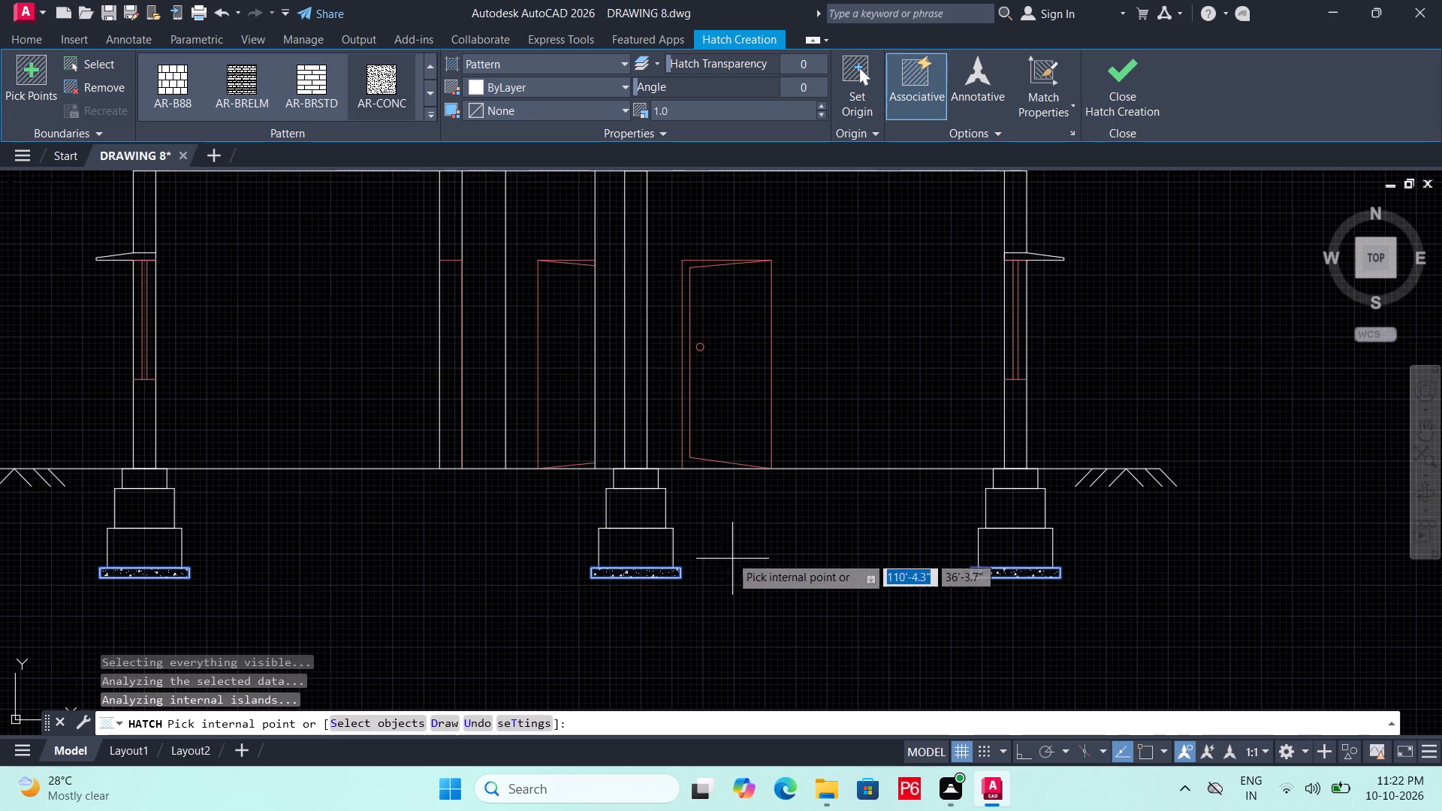
middle_drag(697, 520, 1009, 704)
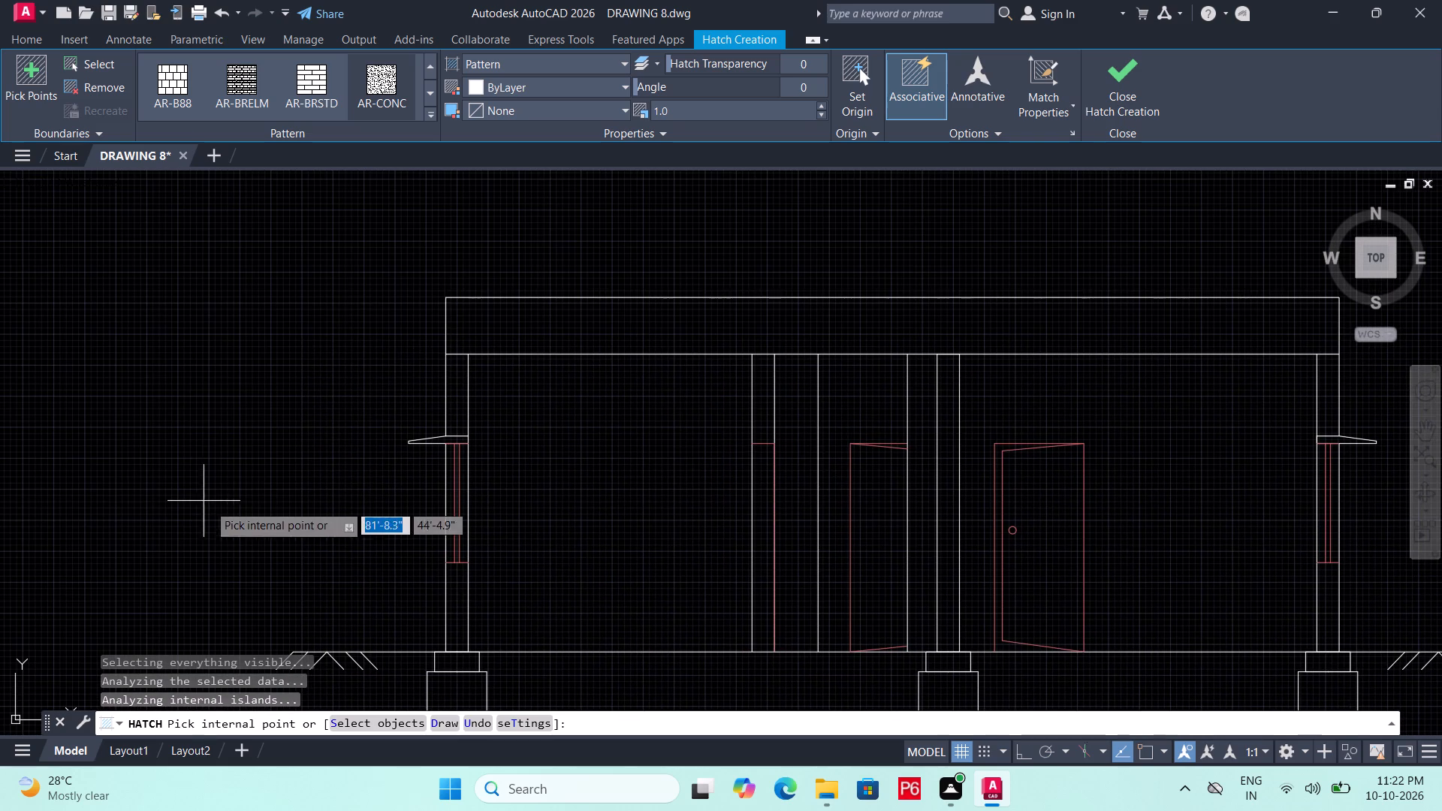
click(450, 591)
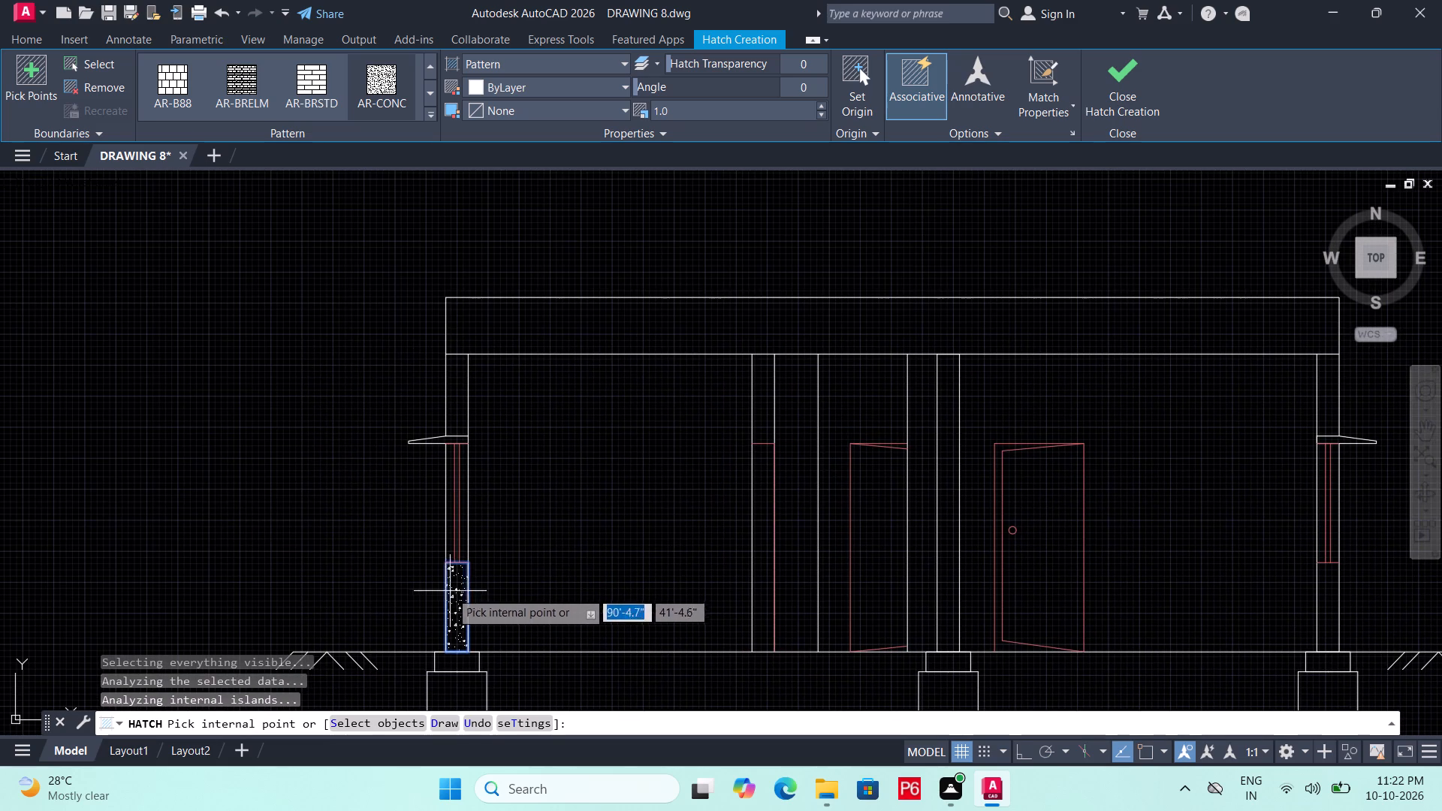
click(457, 410)
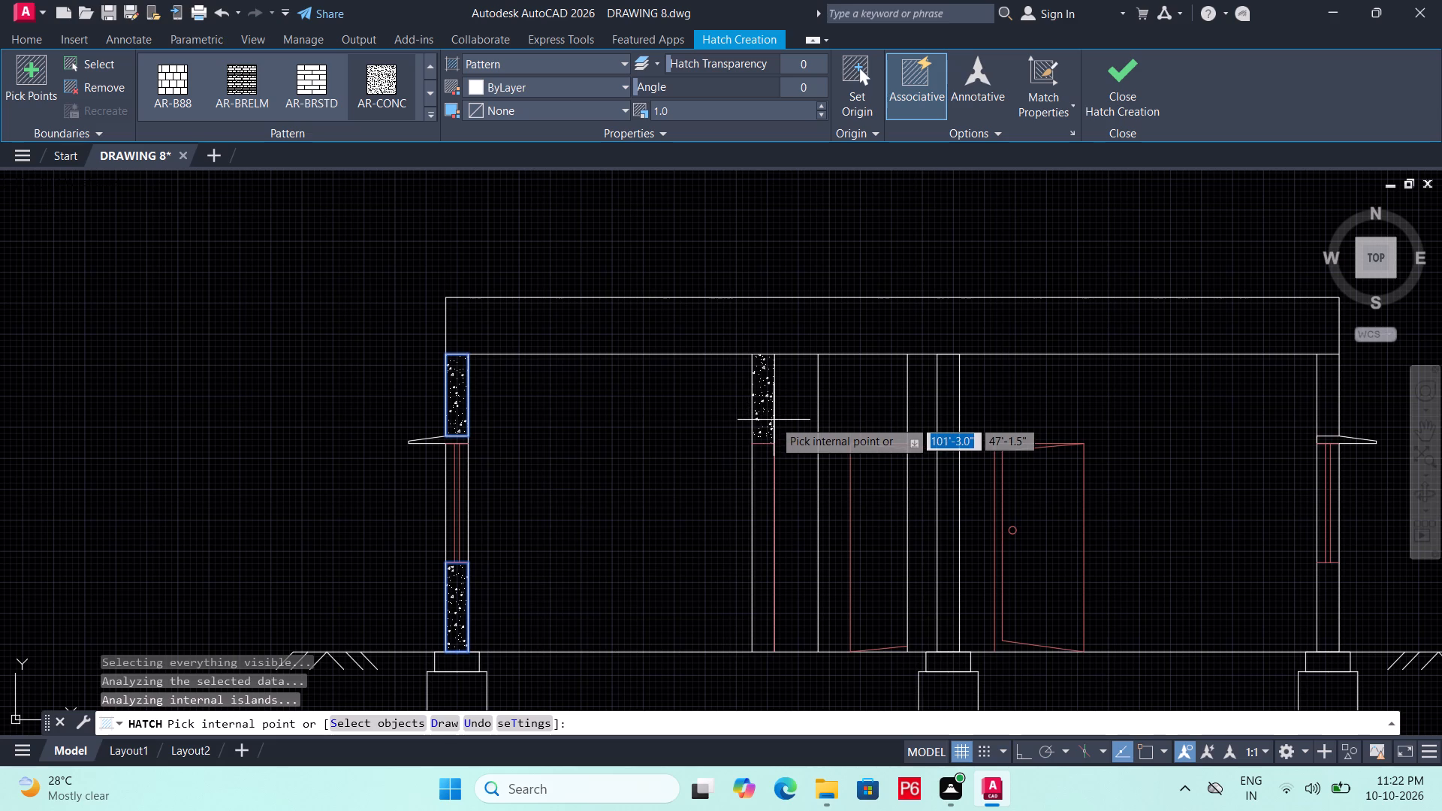
click(762, 425)
click(764, 500)
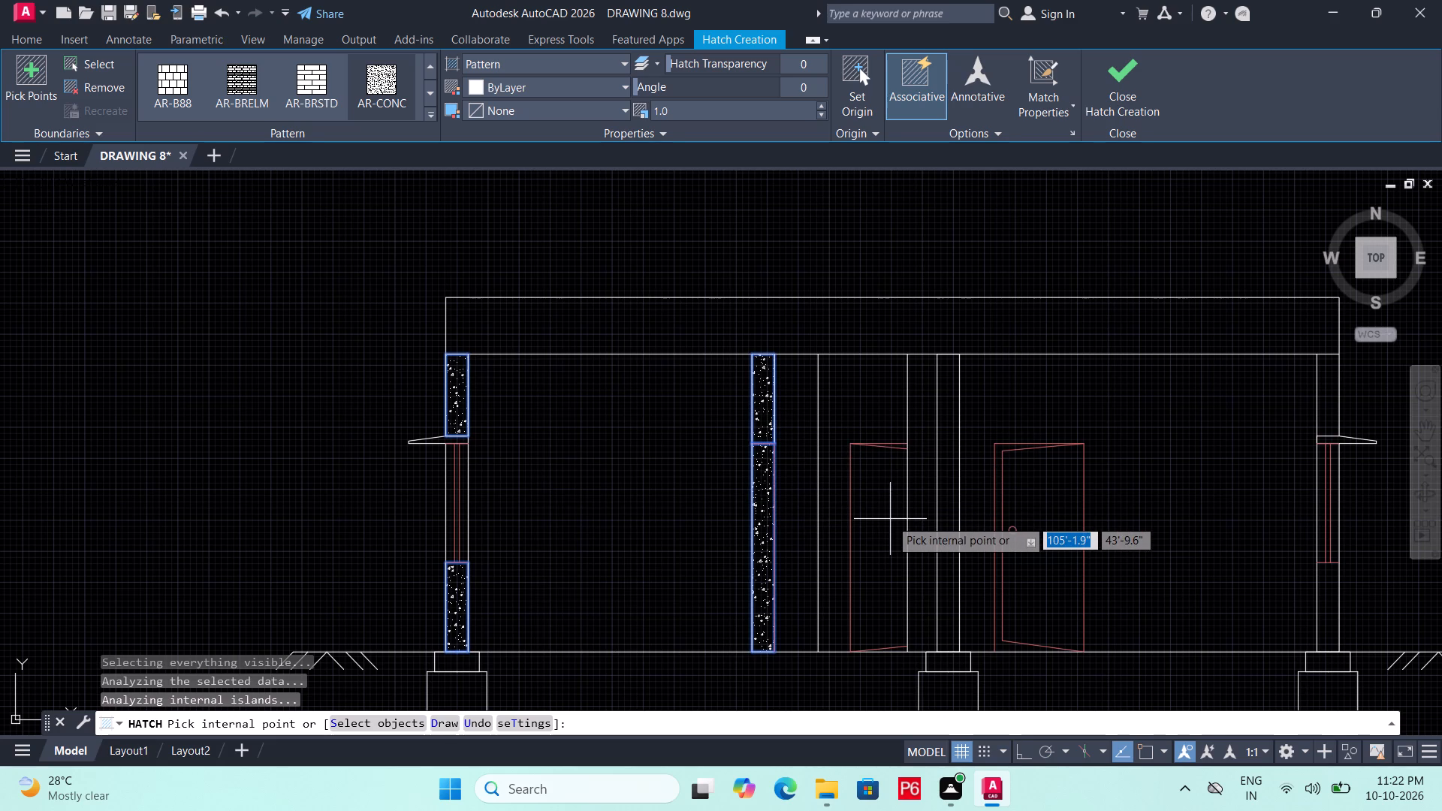
key(ctrl+z)
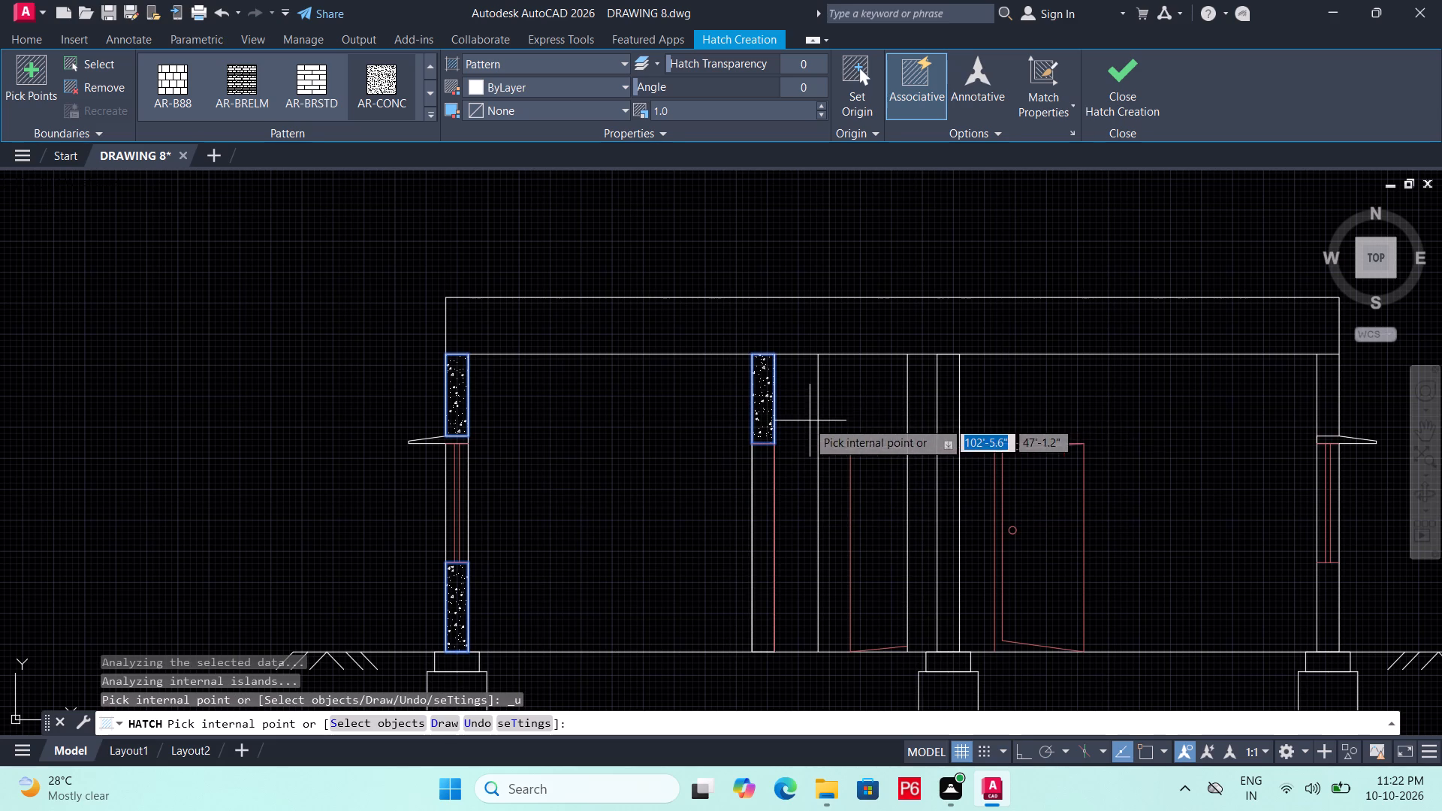
click(945, 429)
click(1335, 408)
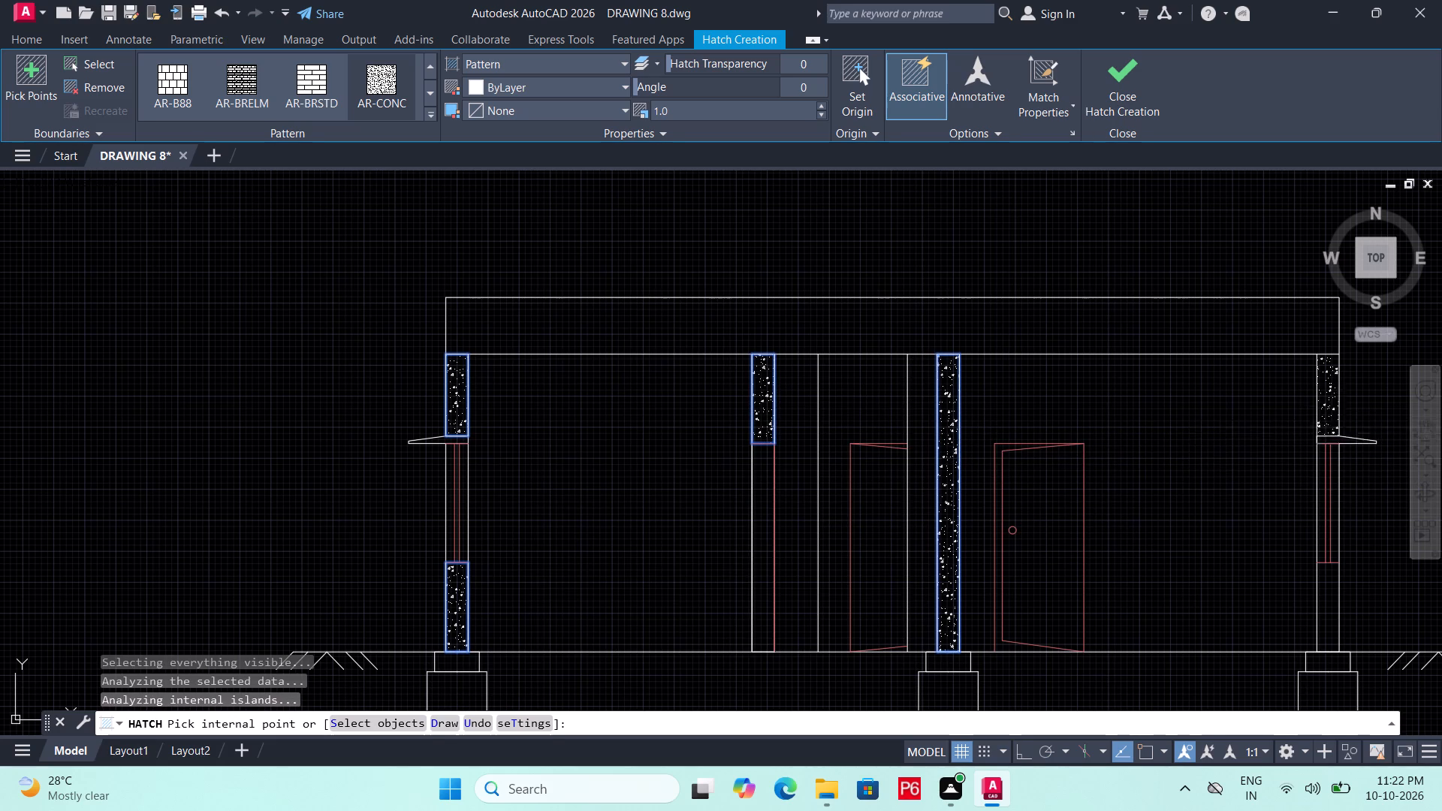
click(1328, 599)
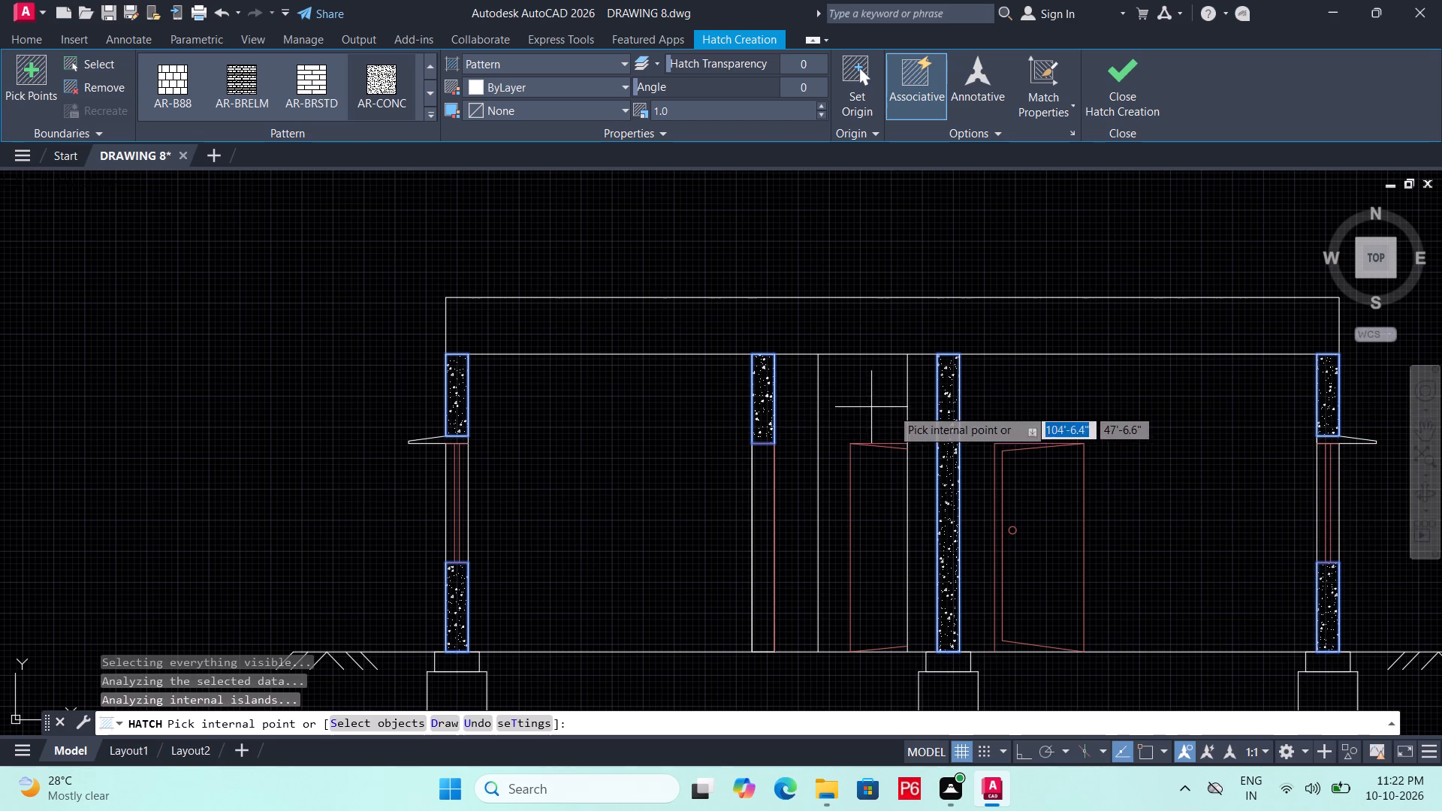
middle_drag(758, 371, 674, 271)
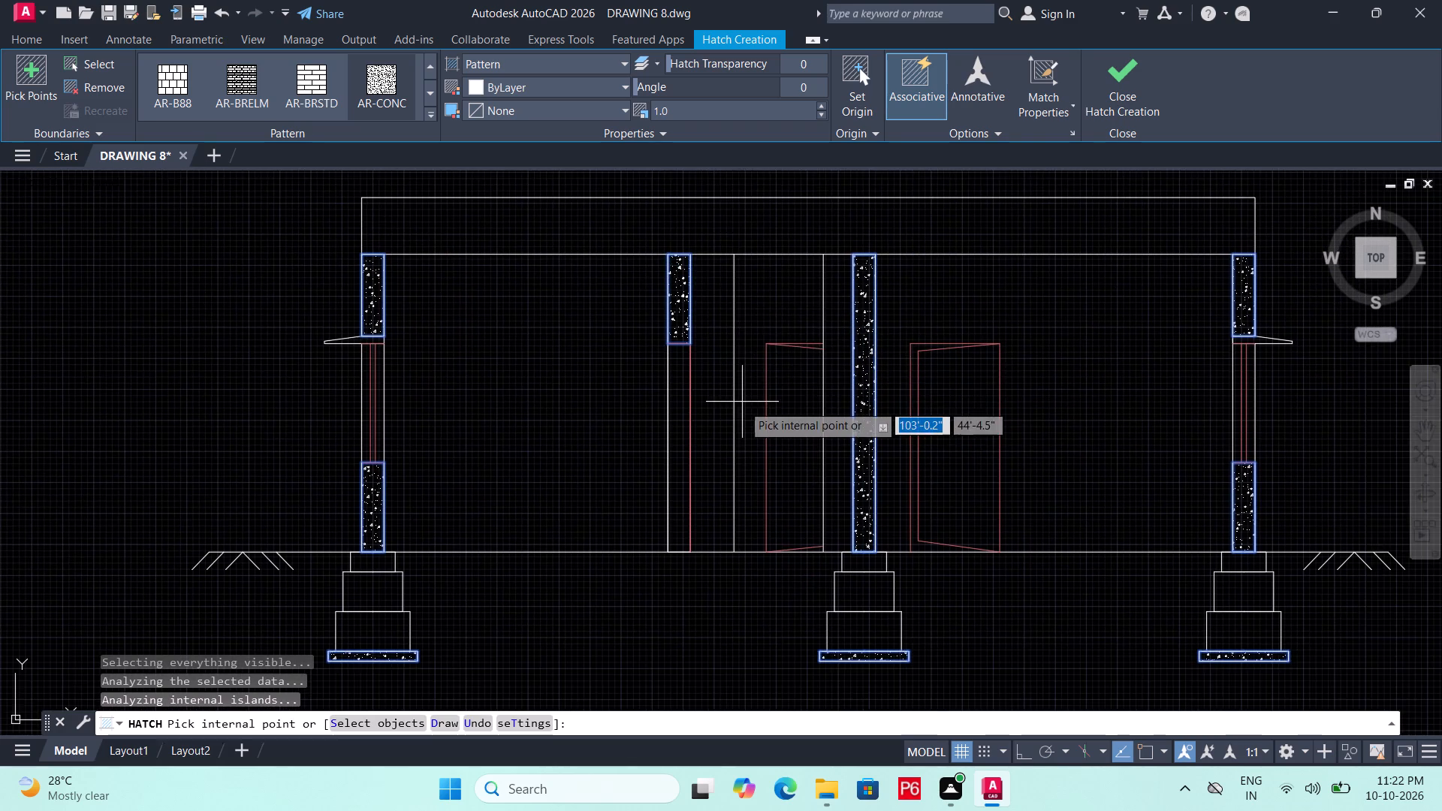
scroll(742, 405, down, 1)
middle_drag(737, 495, 780, 408)
scroll(551, 427, up, 1)
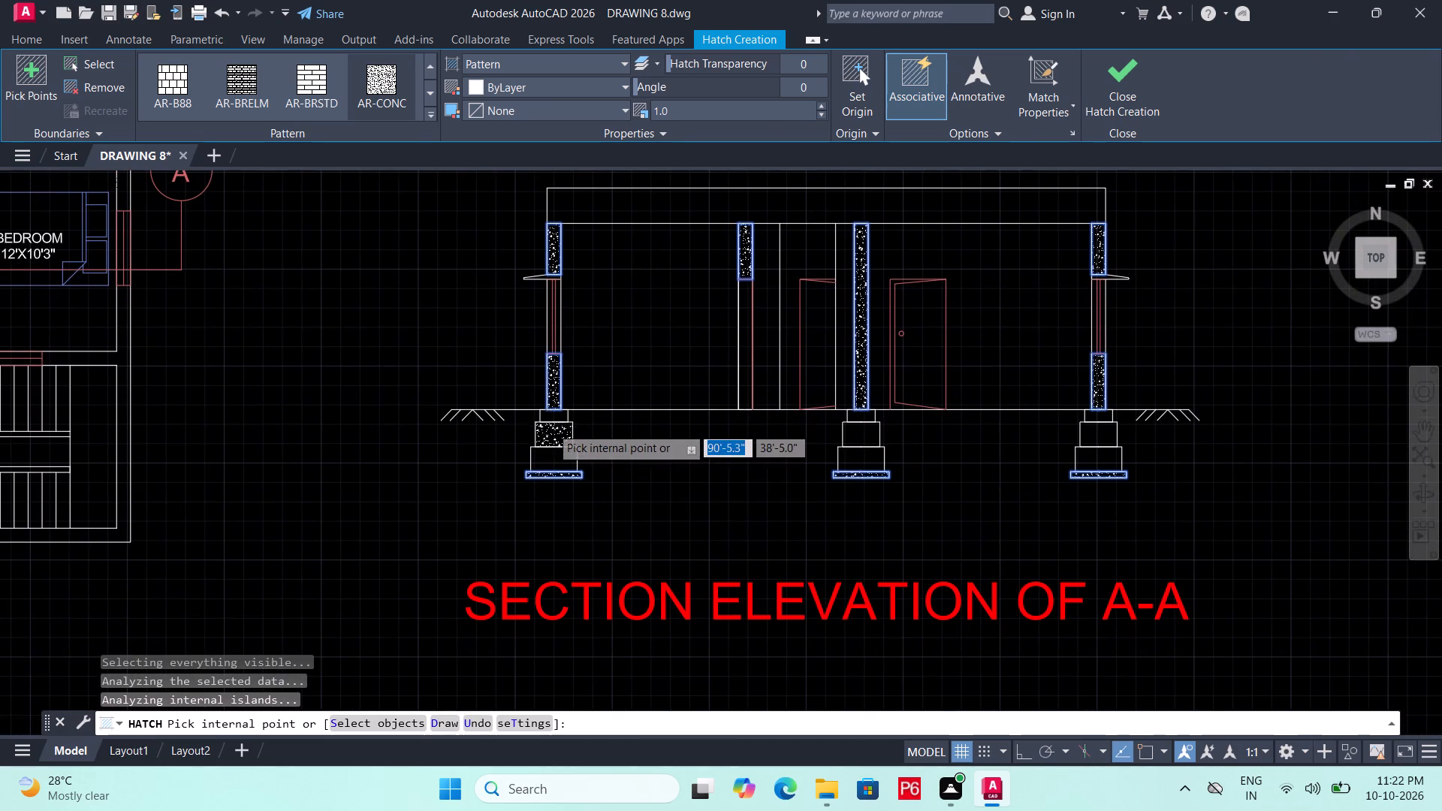
key(Escape)
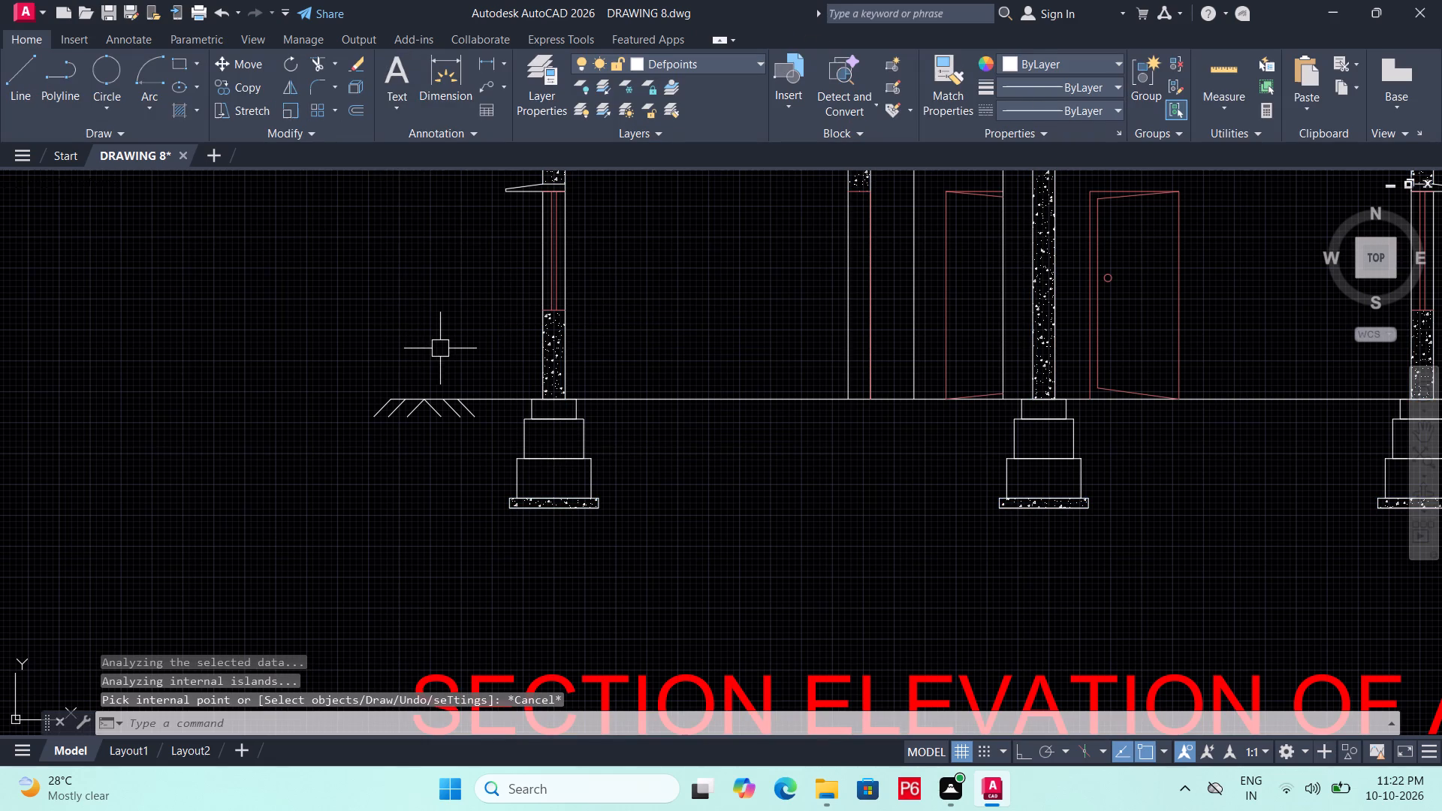
Hatch the two thick courses above the concrete base of all three stepped footings with the ANSI33 pattern.
key(h)
key(space)
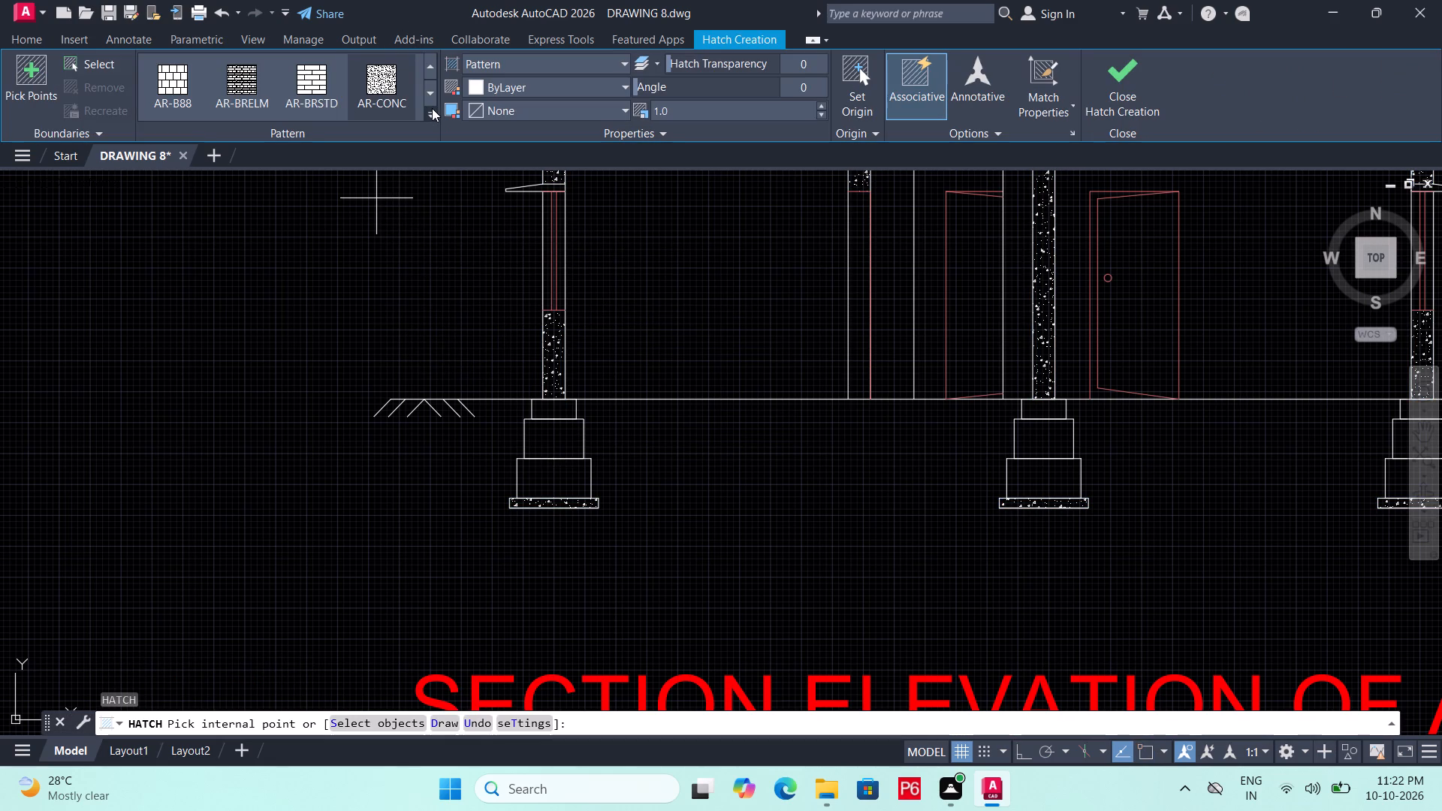
click(432, 108)
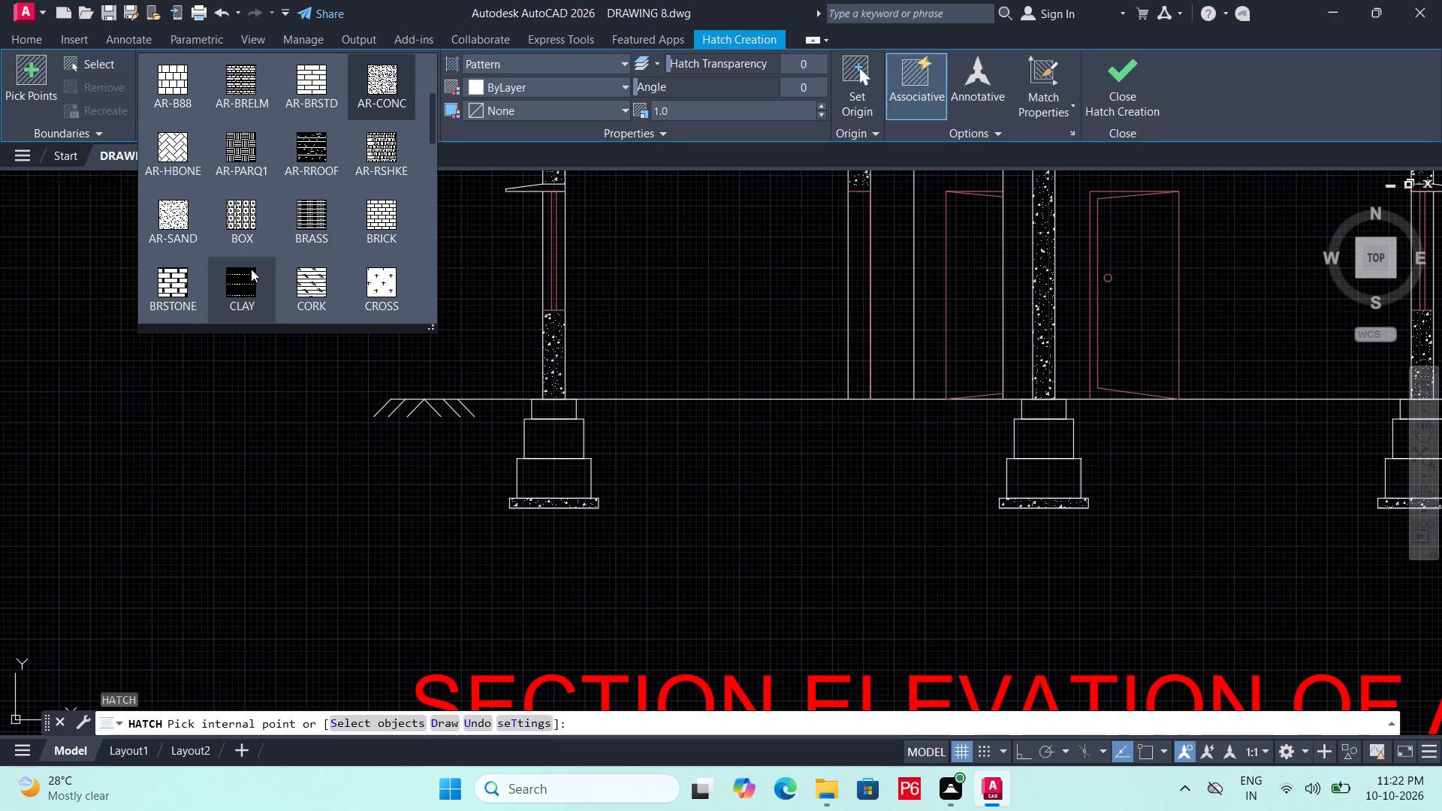
scroll(251, 261, up, 6)
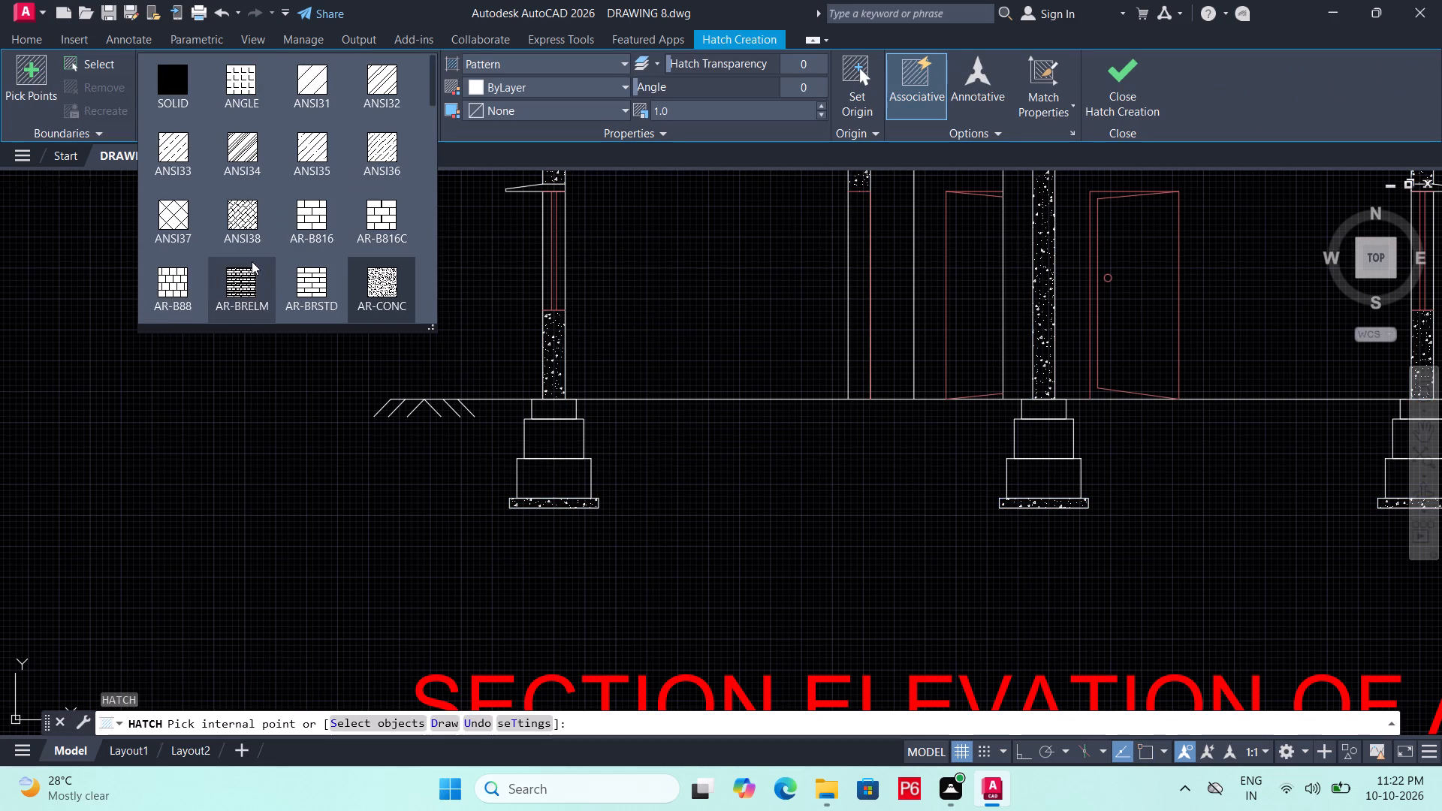
scroll(266, 237, up, 3)
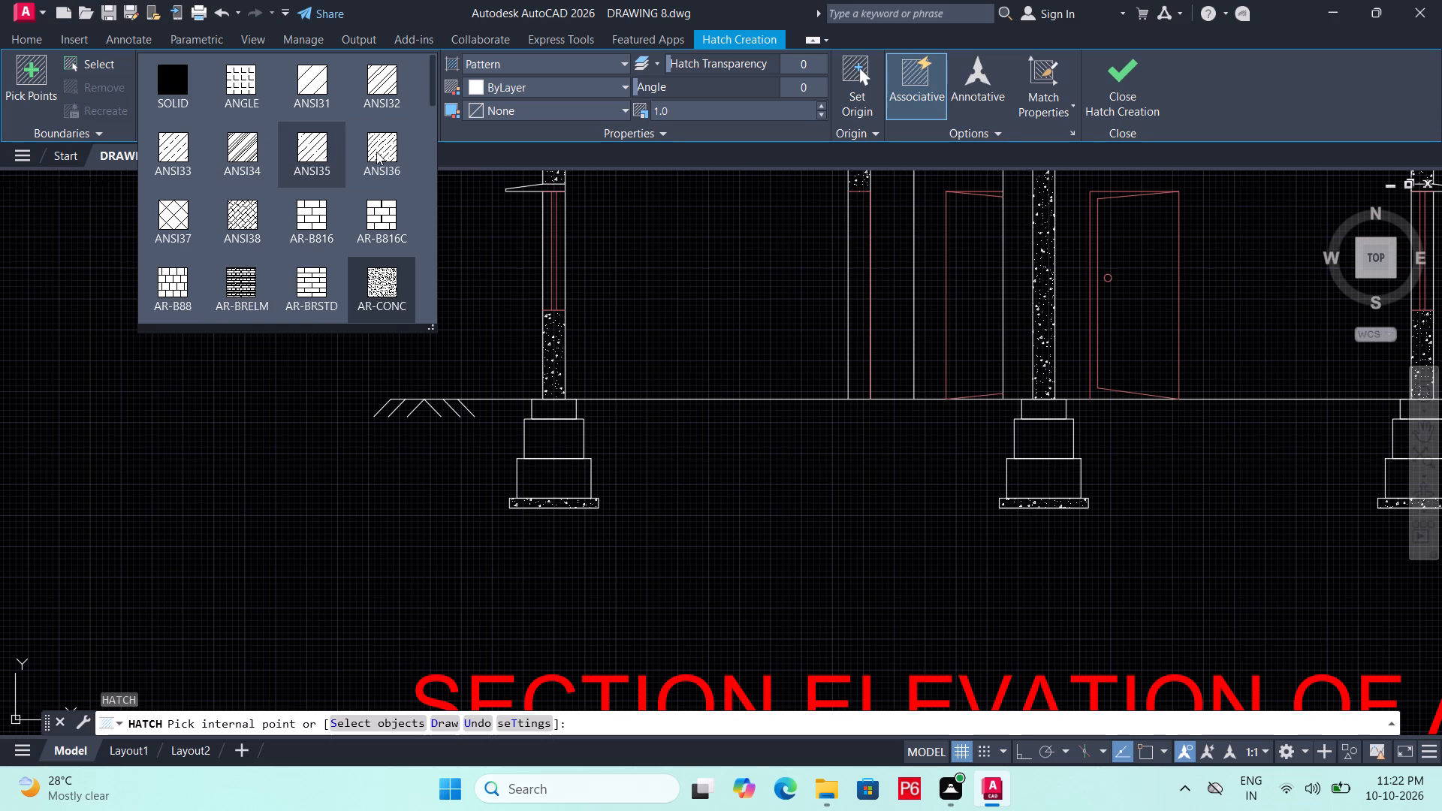
click(167, 160)
scroll(604, 521, up, 1)
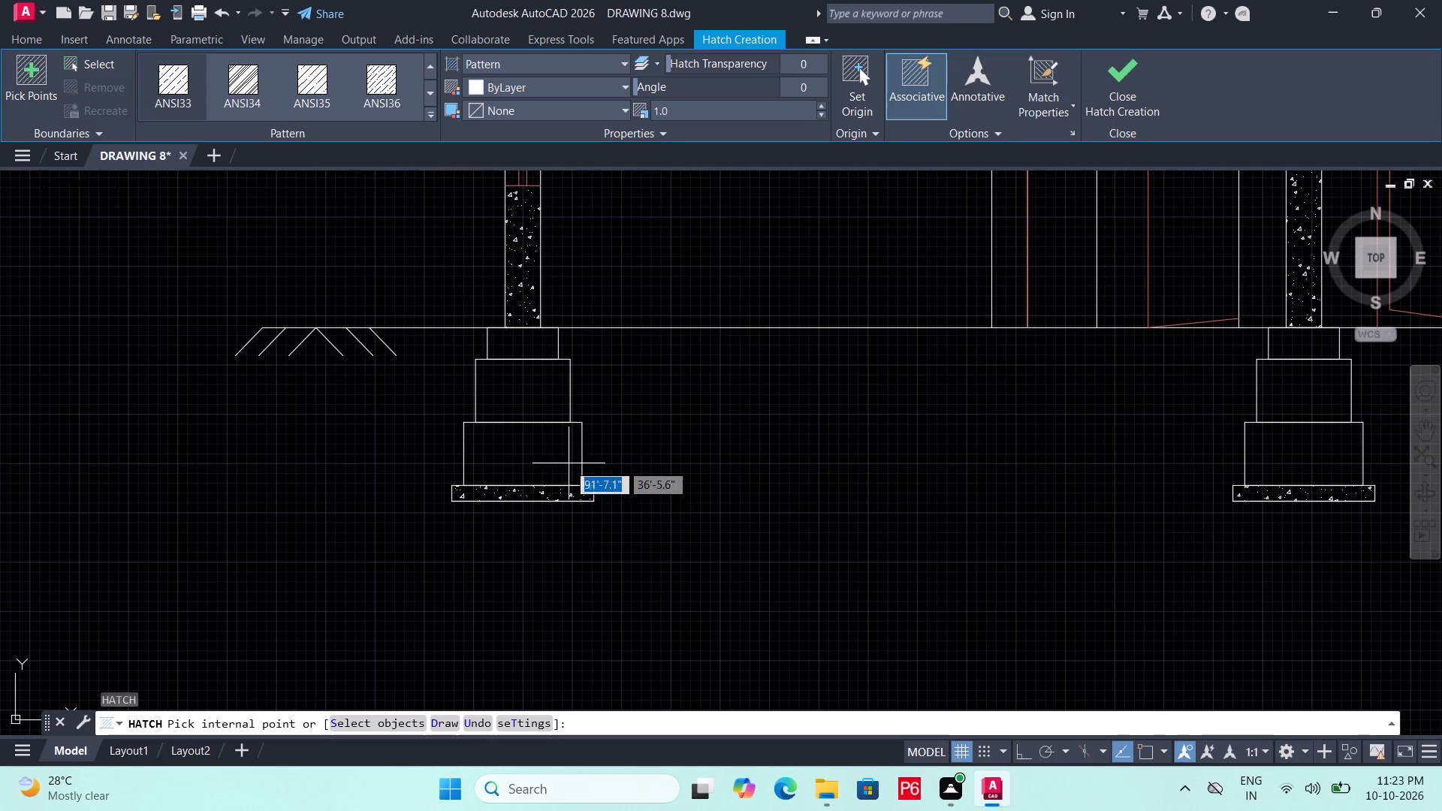
click(565, 463)
click(540, 407)
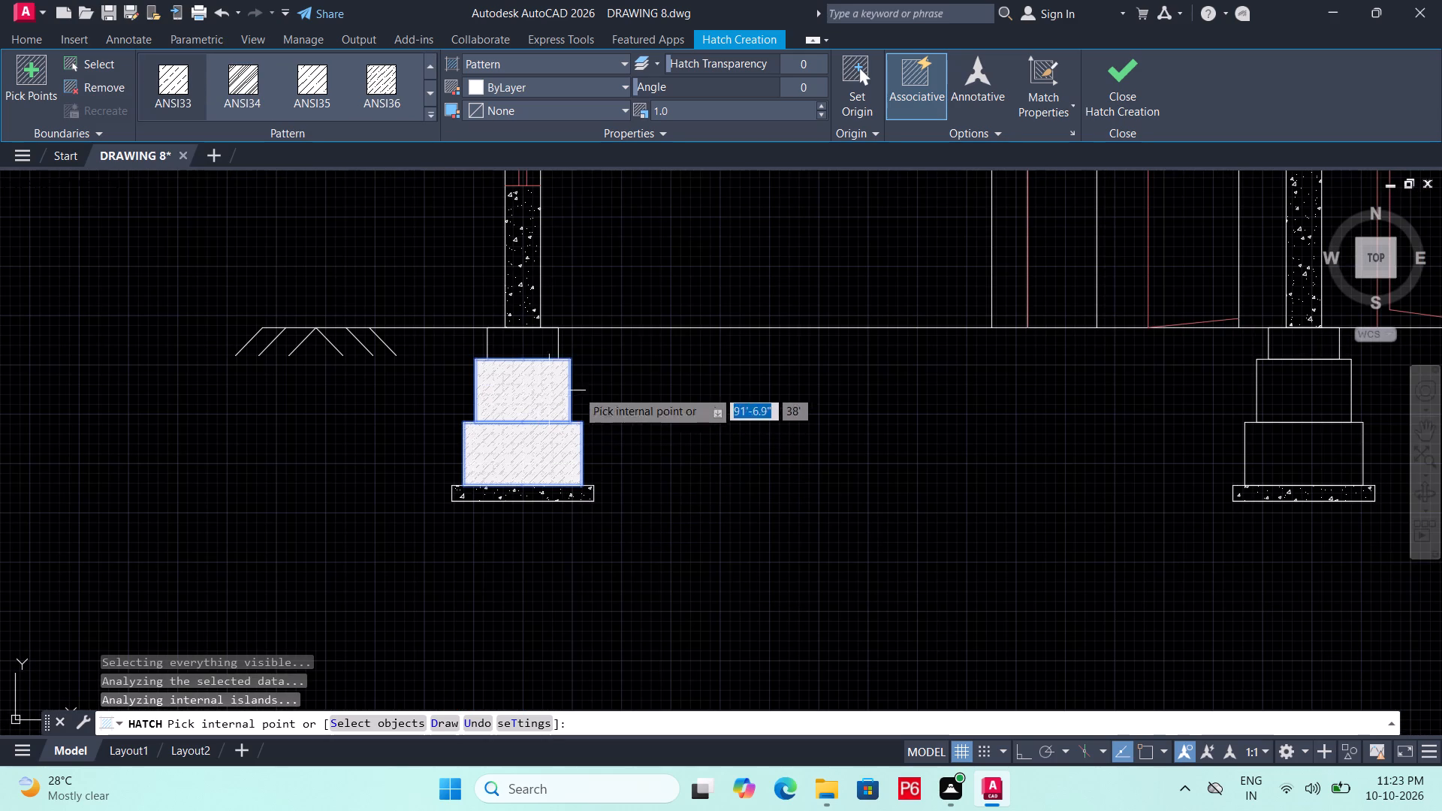
click(1316, 466)
click(1309, 411)
middle_drag(1329, 430, 520, 521)
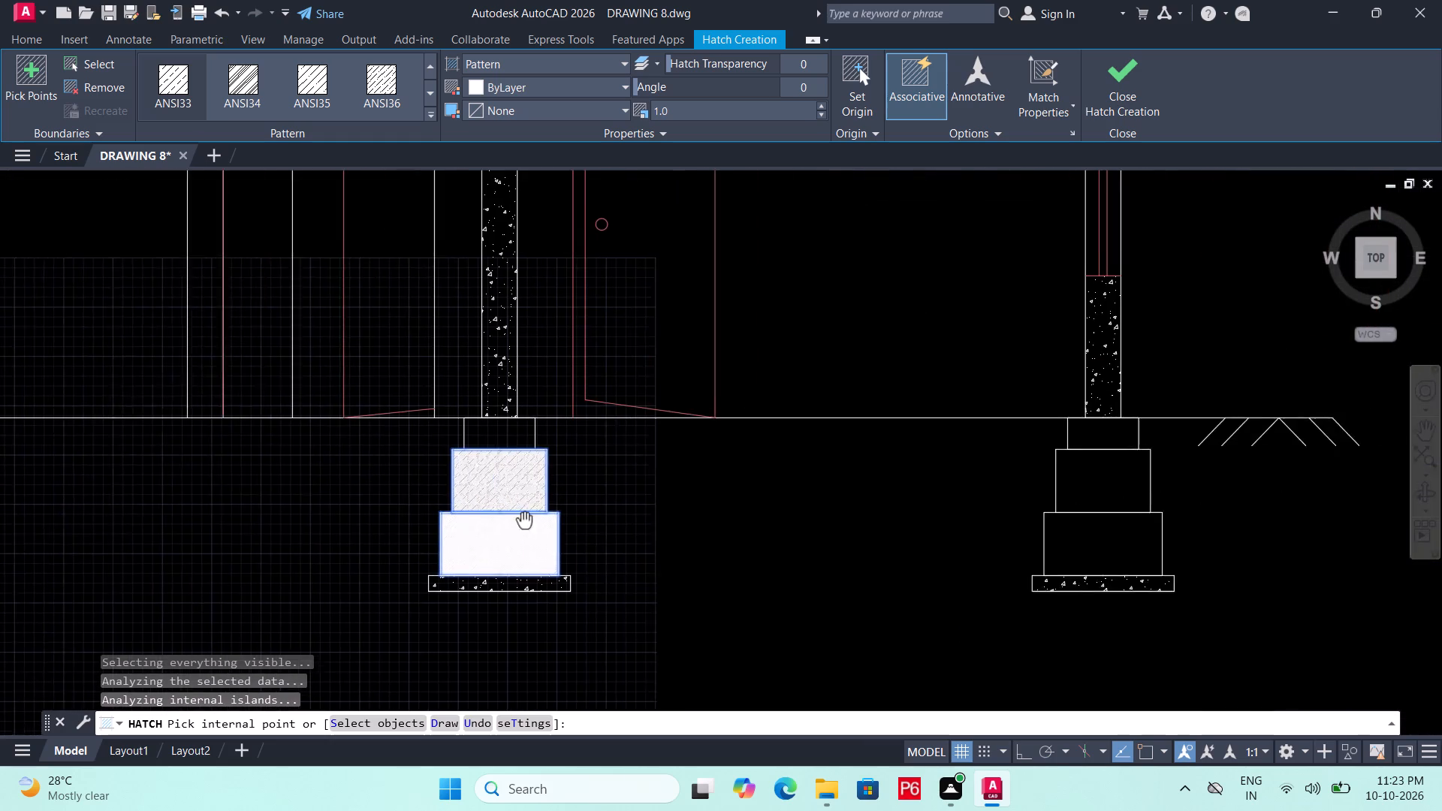
middle_drag(520, 521, 462, 523)
click(1006, 542)
click(1018, 493)
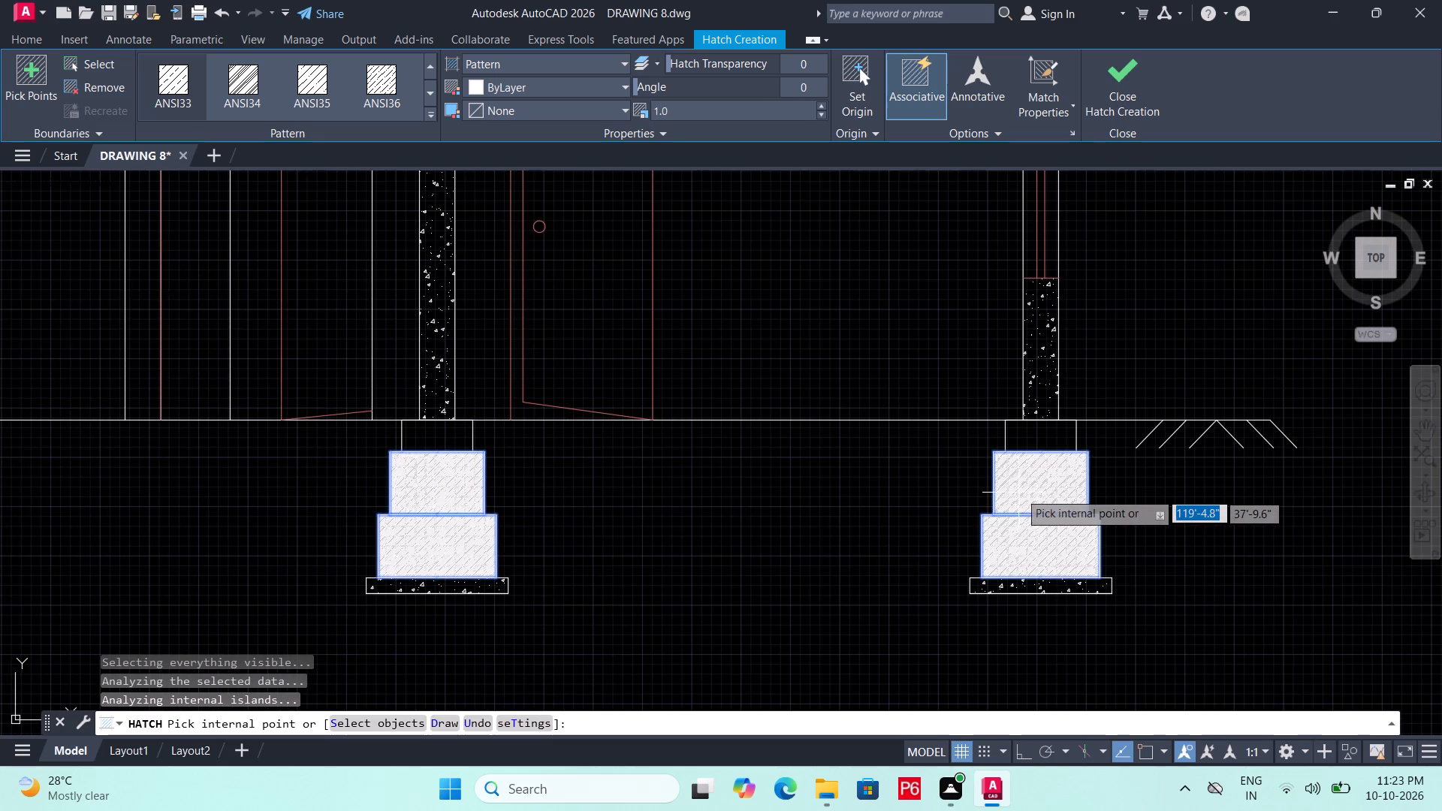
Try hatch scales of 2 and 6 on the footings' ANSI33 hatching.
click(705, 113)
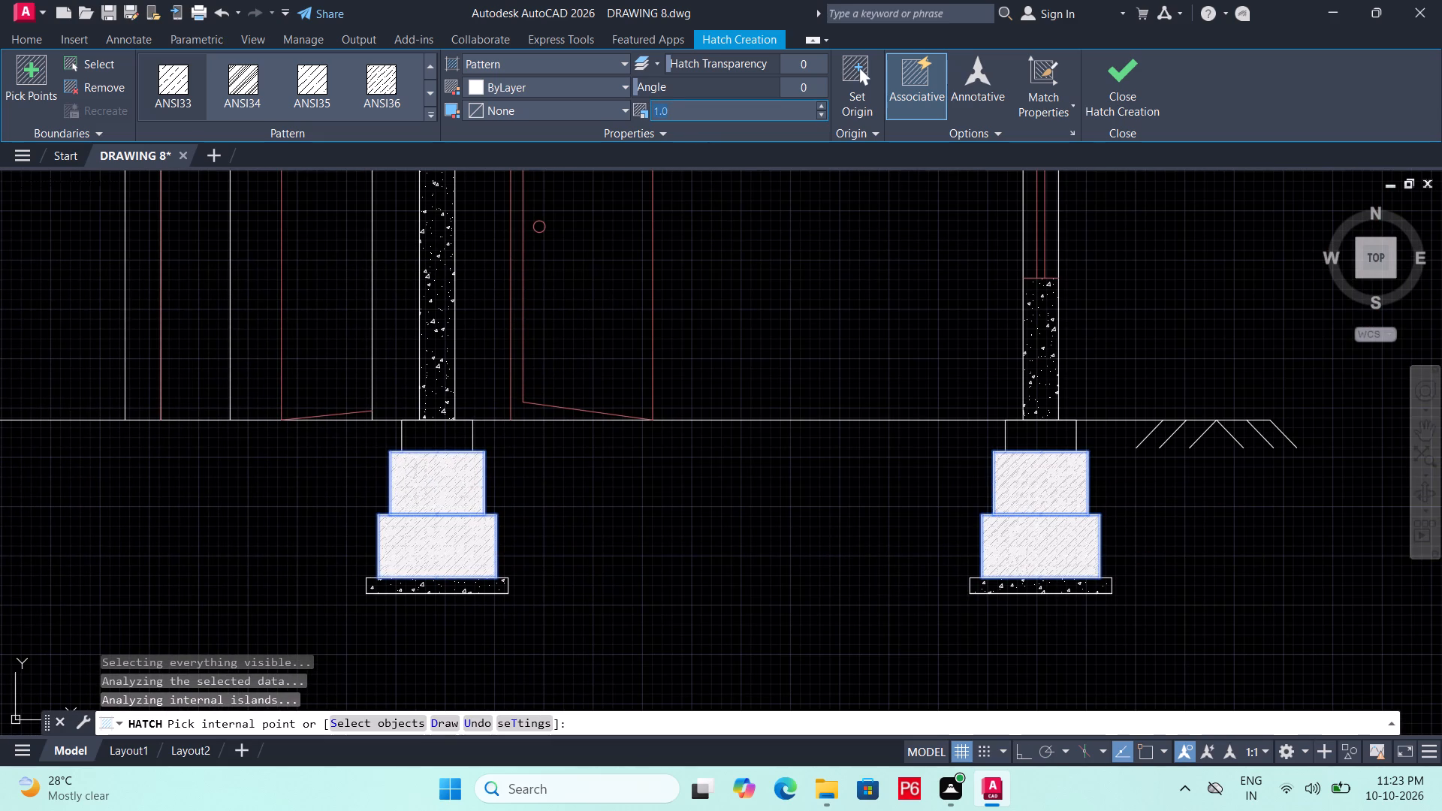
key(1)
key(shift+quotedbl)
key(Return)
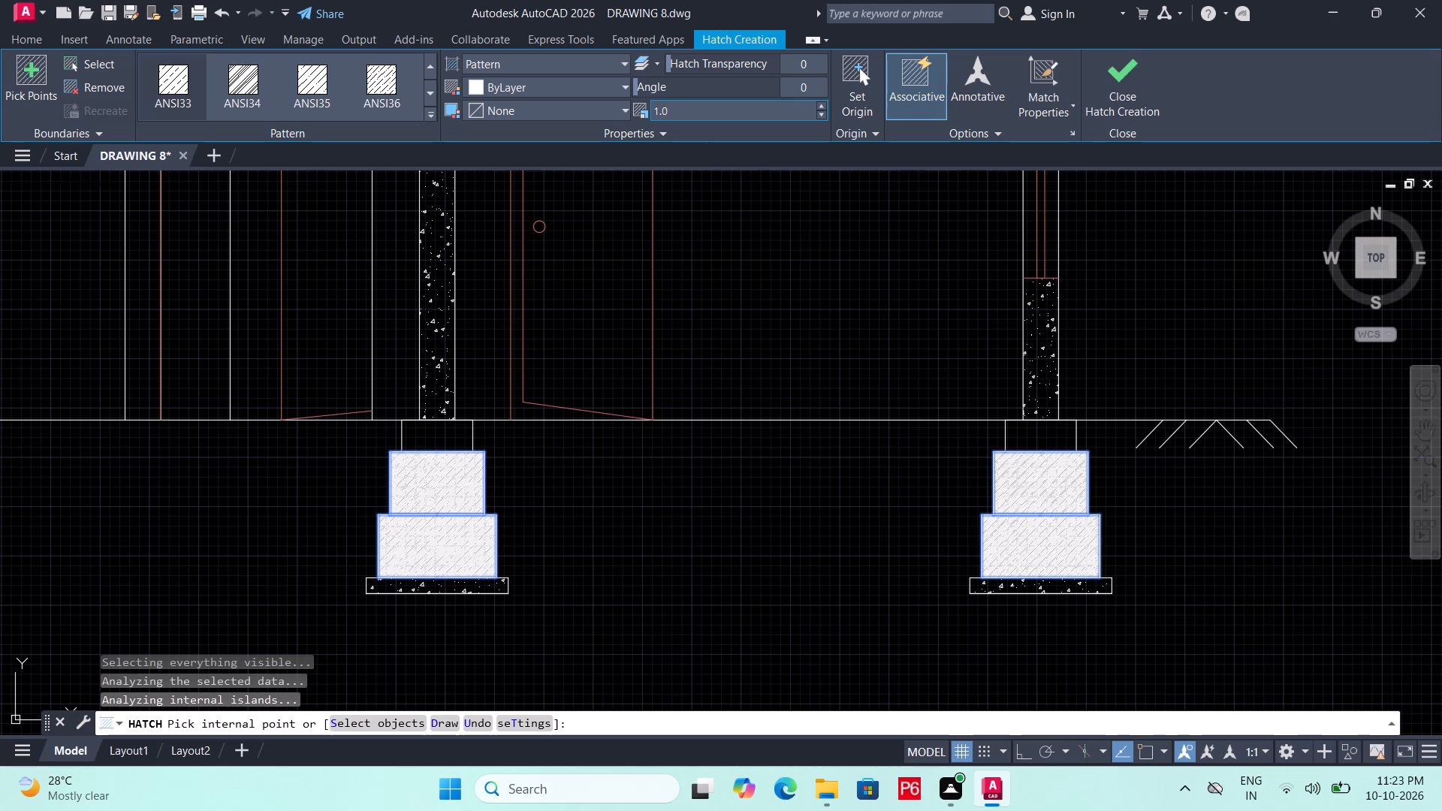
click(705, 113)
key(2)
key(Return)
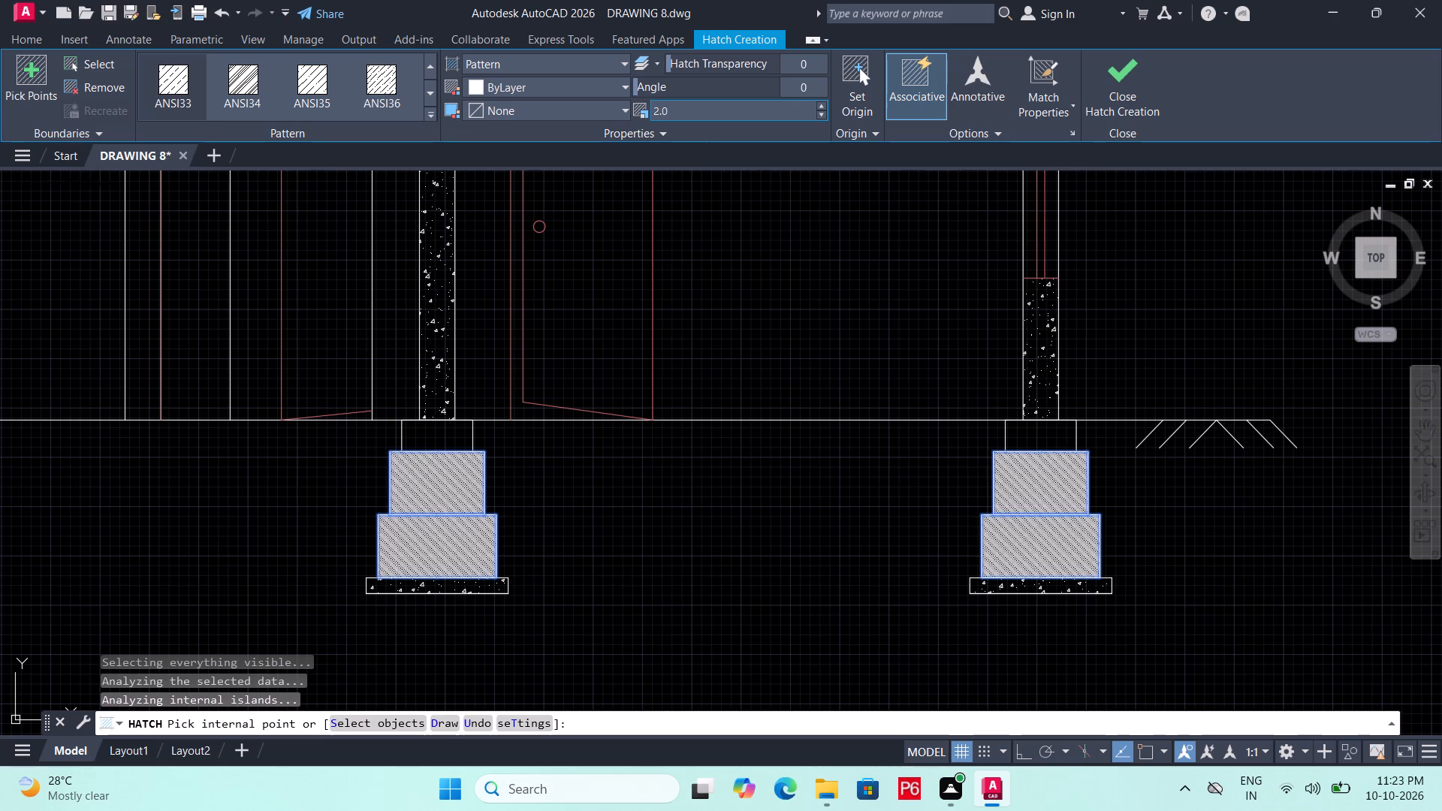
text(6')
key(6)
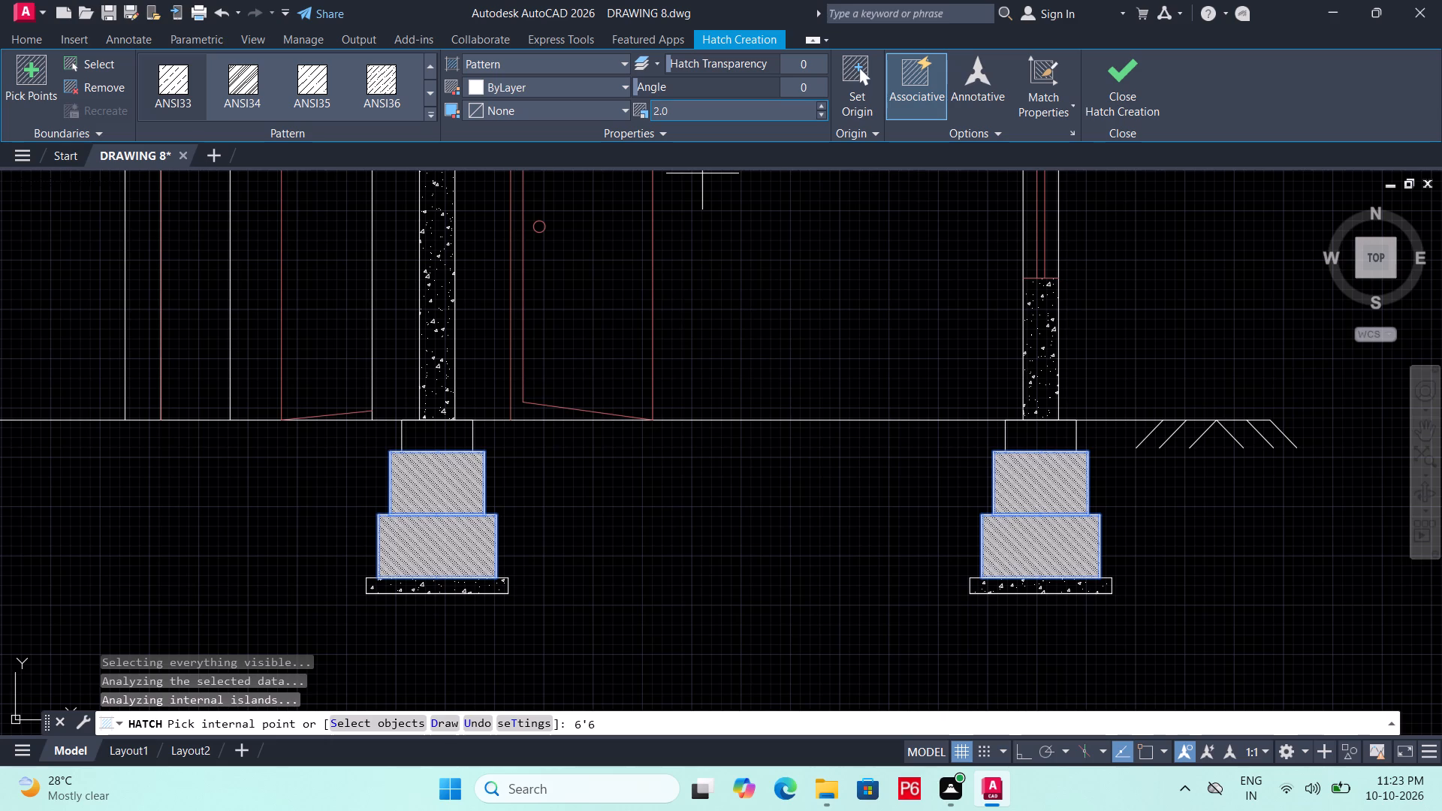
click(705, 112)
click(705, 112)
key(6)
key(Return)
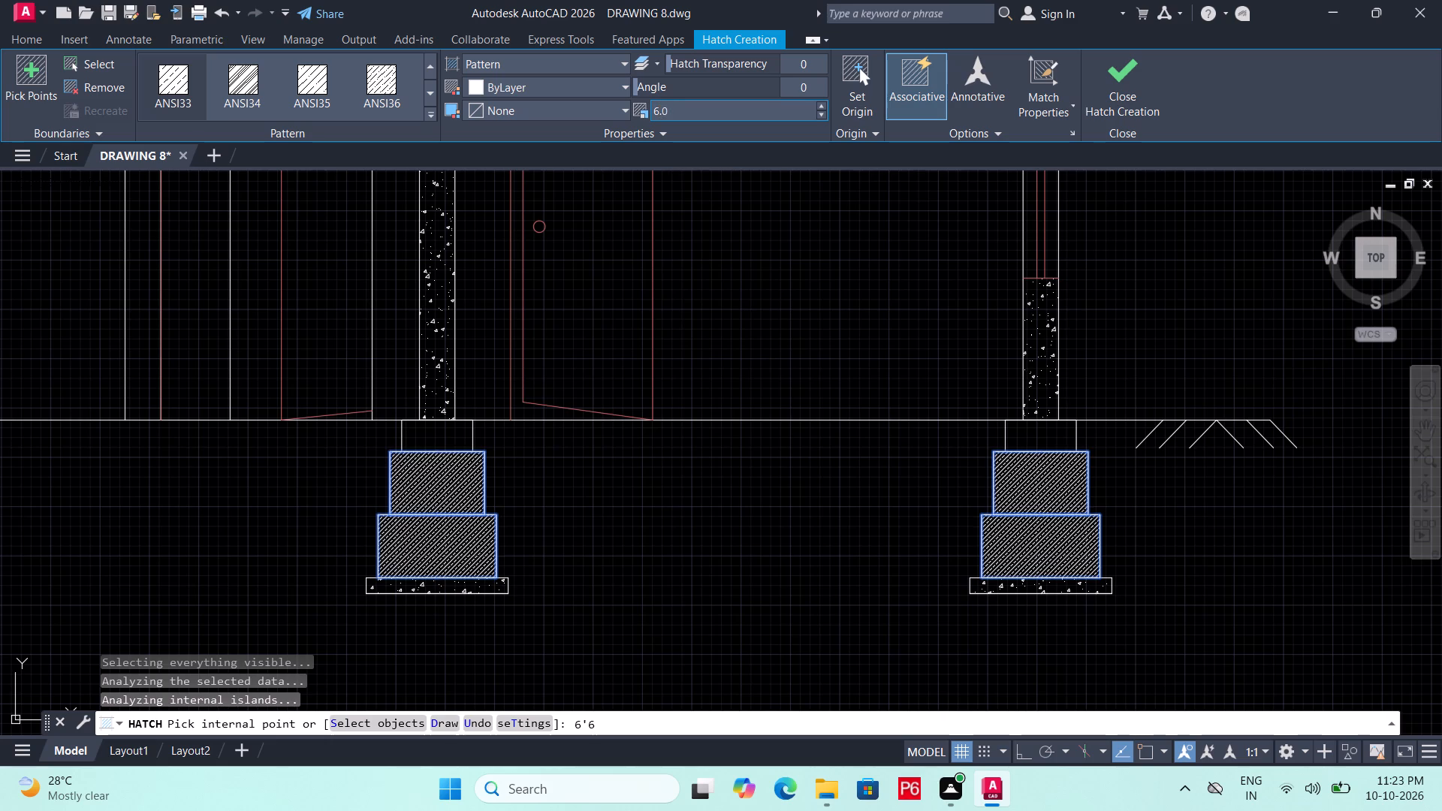
Set the scale of the footings' ANSI33 hatching to 10.
click(705, 112)
text(10)
key(Return)
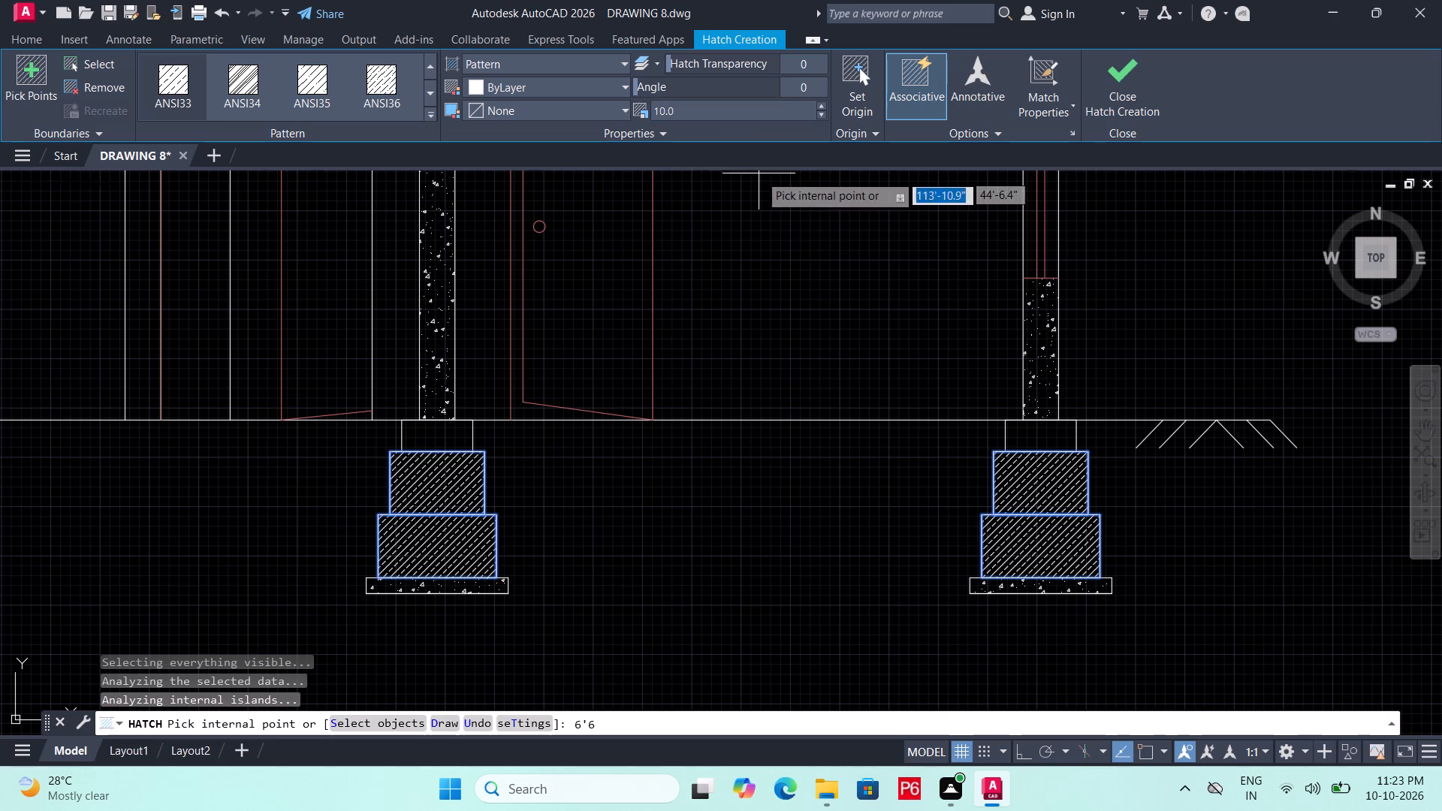
Save the drawing with the section's wall and footing hatching.
scroll(773, 194, down, 1)
key(ctrl+s)
key(ctrl+s)
key(ctrl+s)
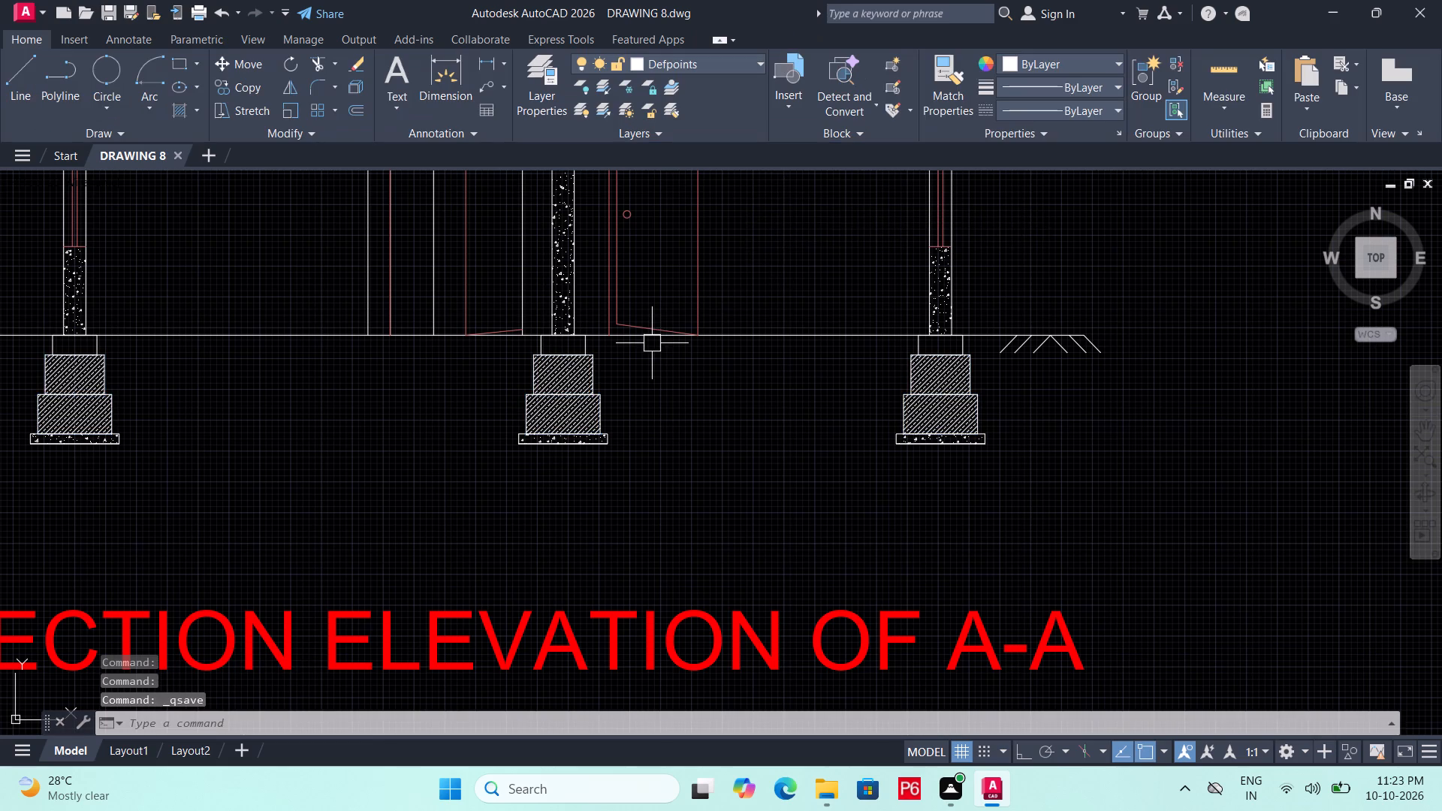
Examine the wall and footing hatching, both close up at the footings and across the whole of section A-A.
middle_drag(650, 344, 859, 375)
middle_drag(370, 424, 492, 445)
scroll(493, 463, down, 1)
middle_drag(489, 453, 487, 477)
scroll(425, 461, up, 3)
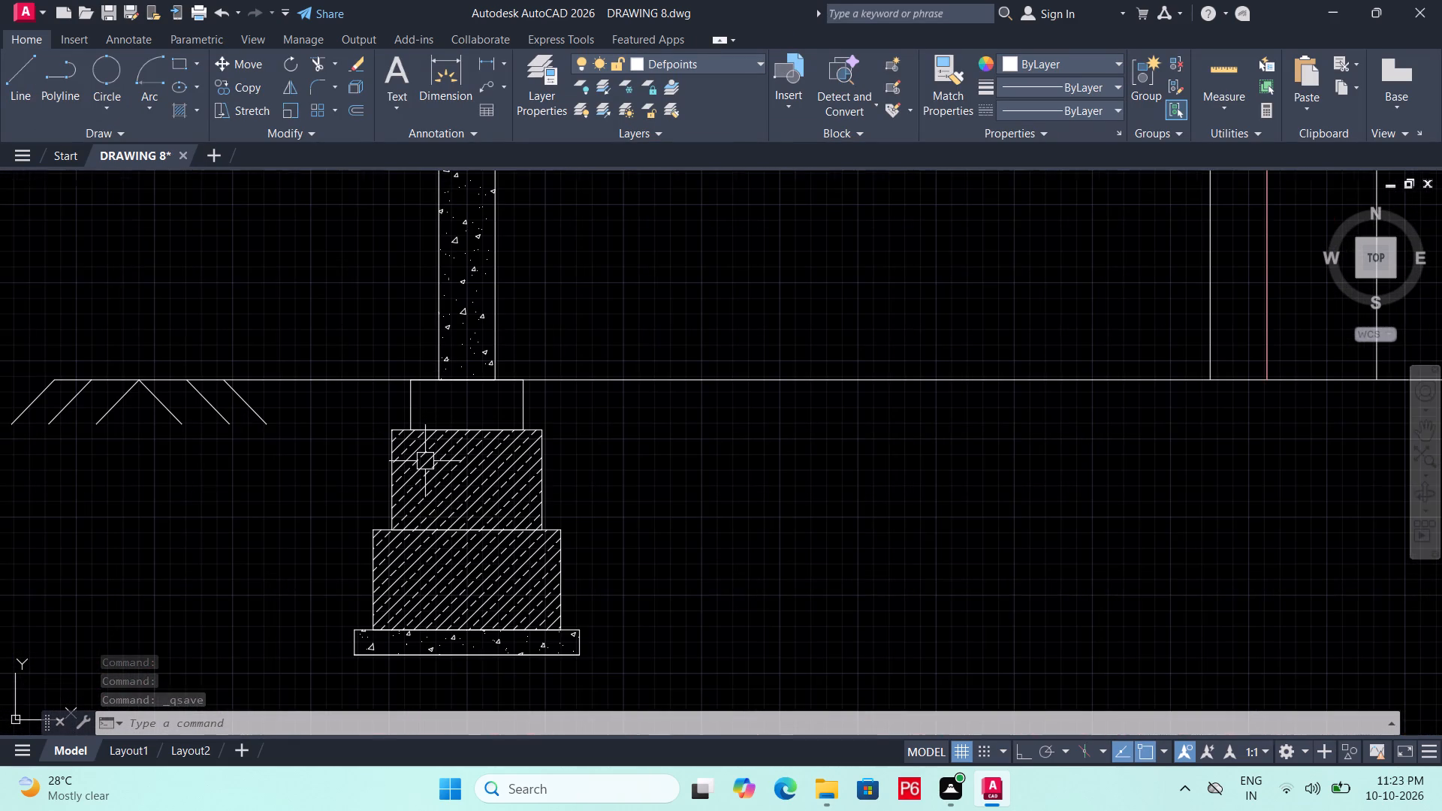
middle_drag(489, 635, 491, 577)
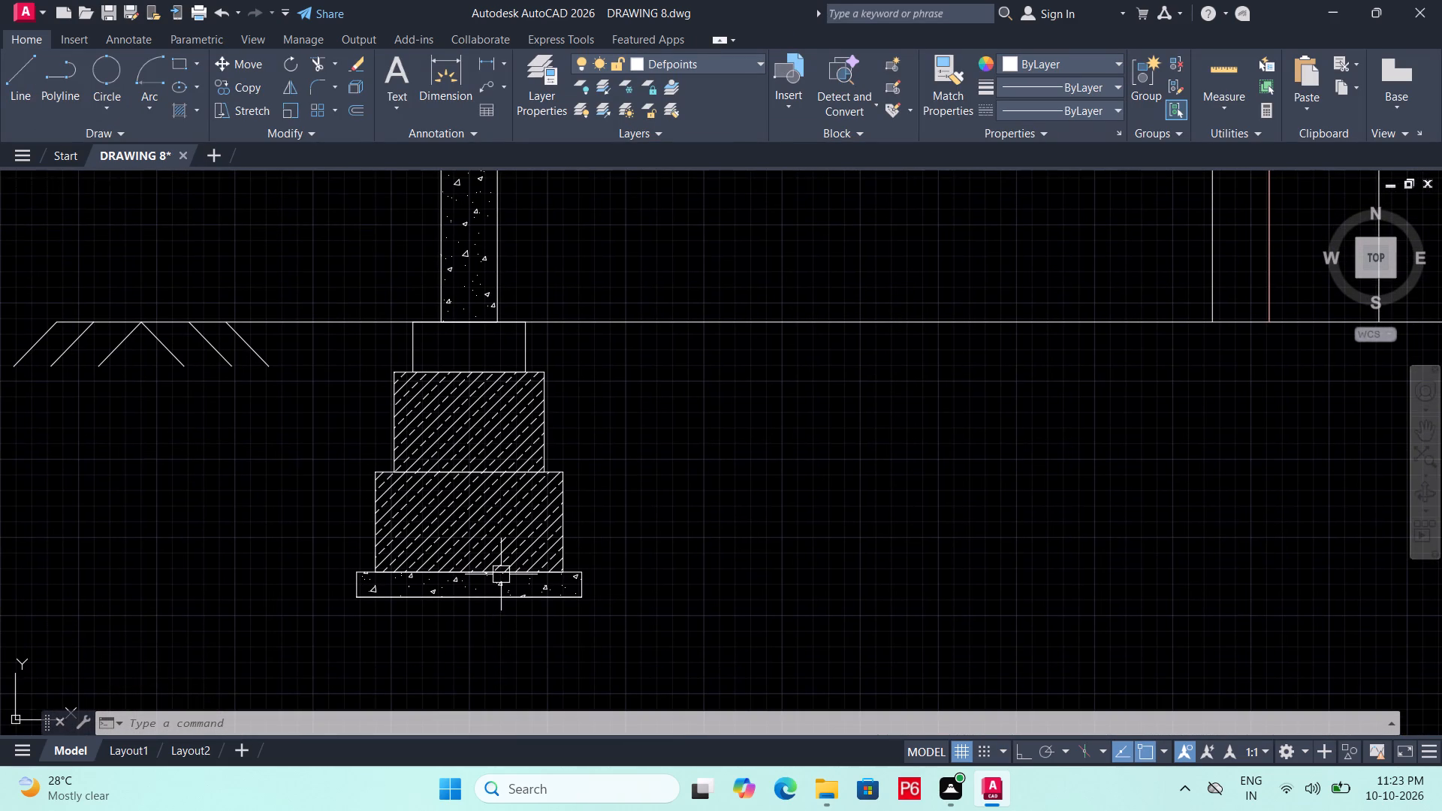
scroll(441, 553, down, 1)
middle_drag(439, 554, 394, 569)
scroll(454, 516, down, 3)
scroll(498, 470, down, 1)
middle_drag(464, 471, 578, 478)
scroll(466, 475, down, 1)
scroll(578, 476, up, 4)
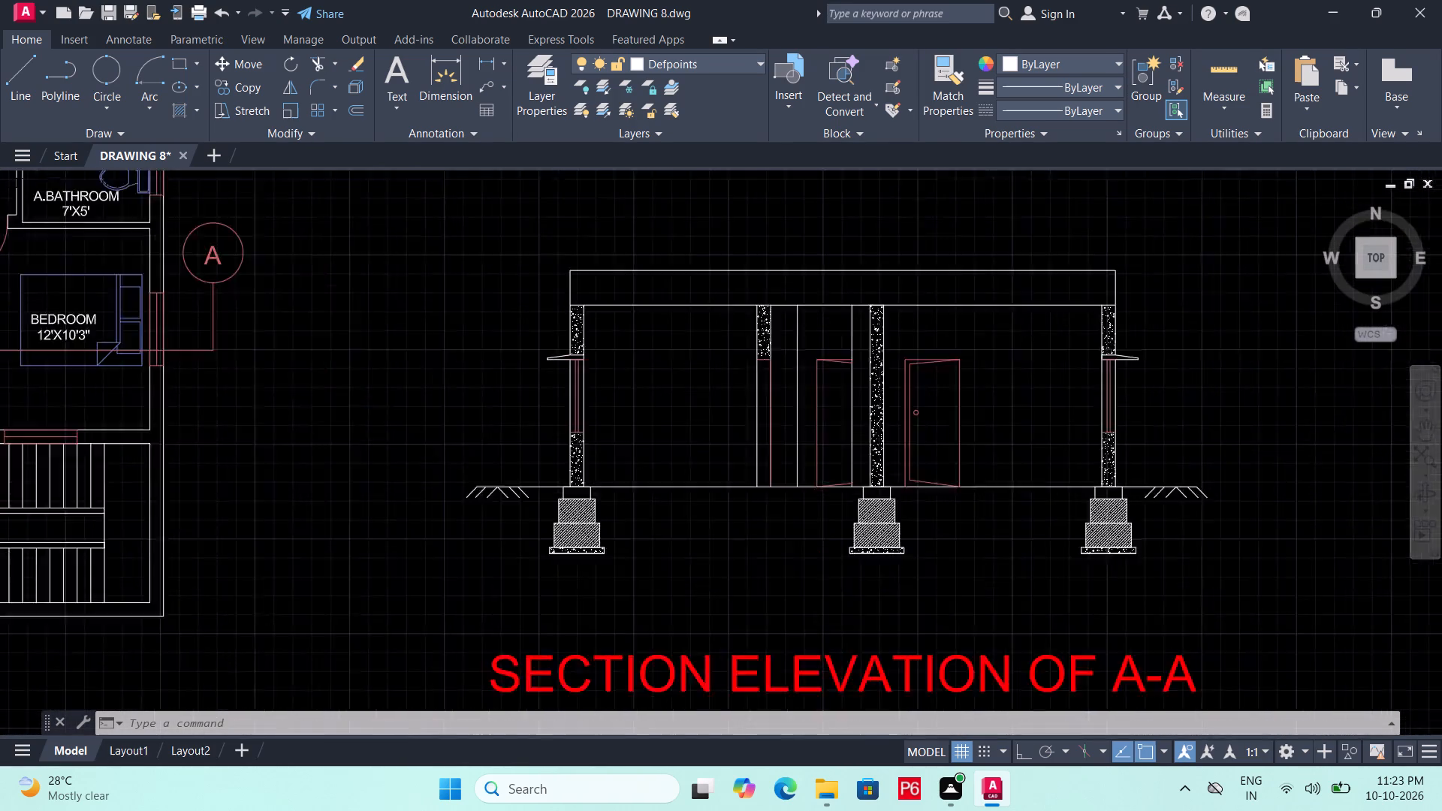
Hatch the empty top block of all three section A-A footings, just below ground level, with the AR-CONC pattern.
scroll(578, 494, up, 2)
middle_drag(588, 508, 578, 429)
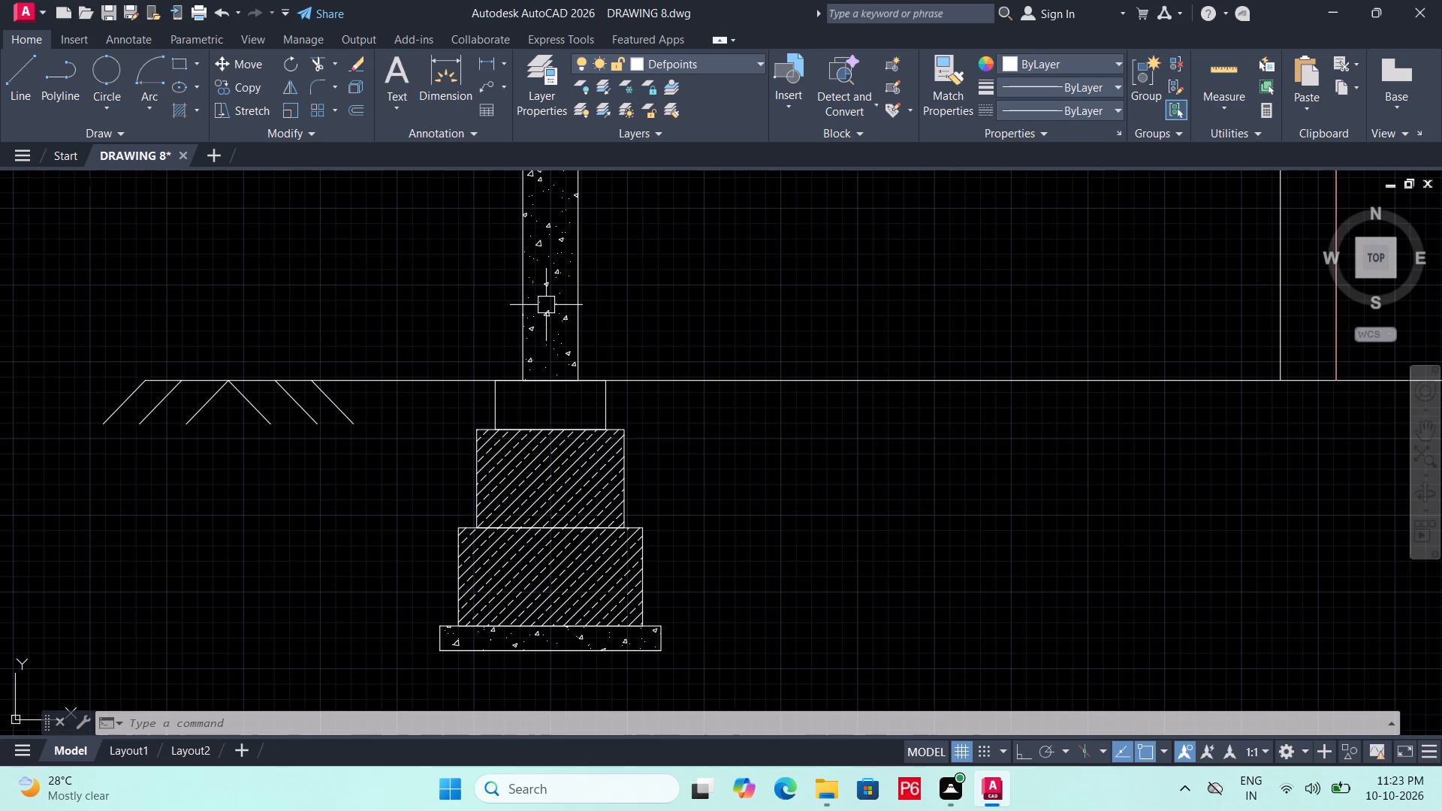
key(h)
key(space)
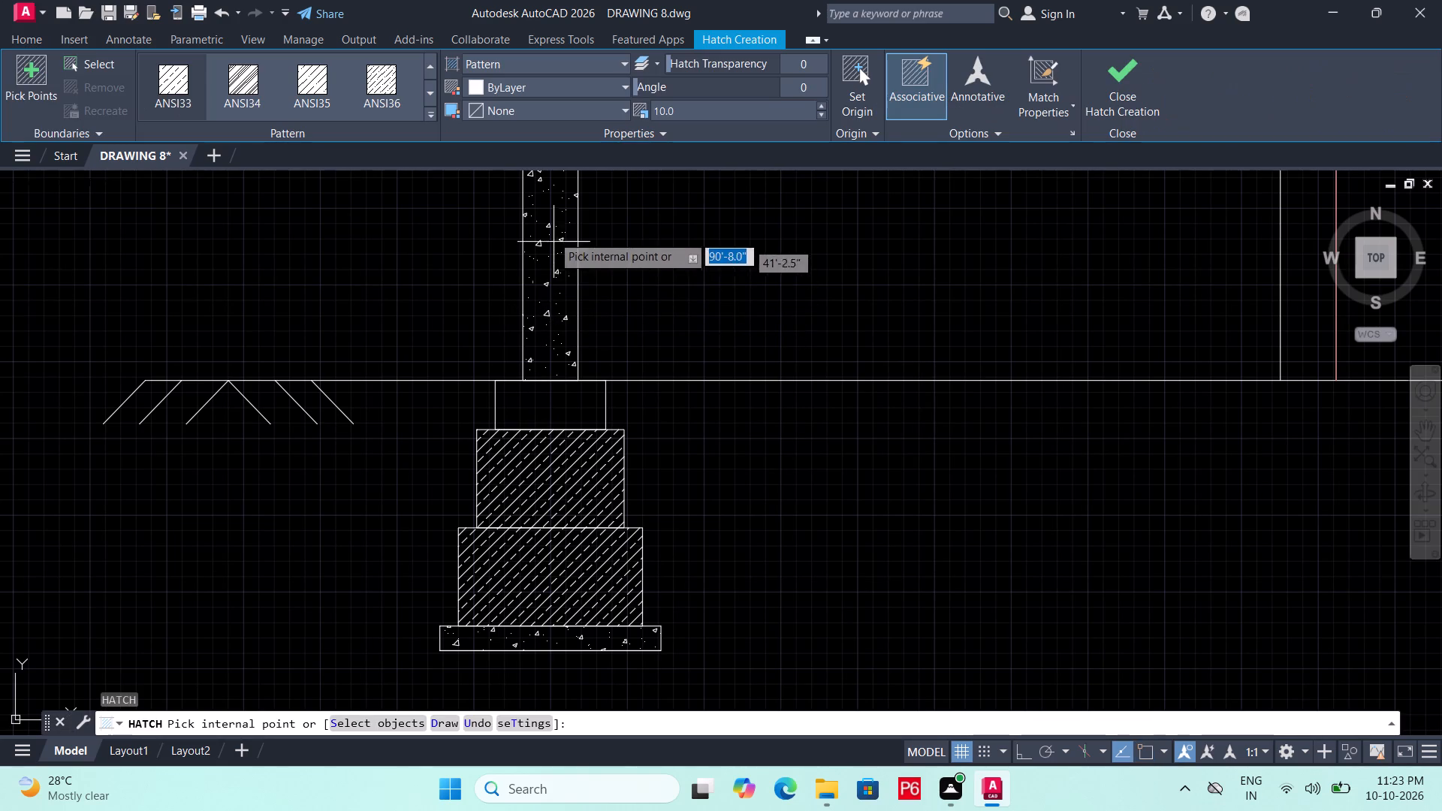
click(434, 113)
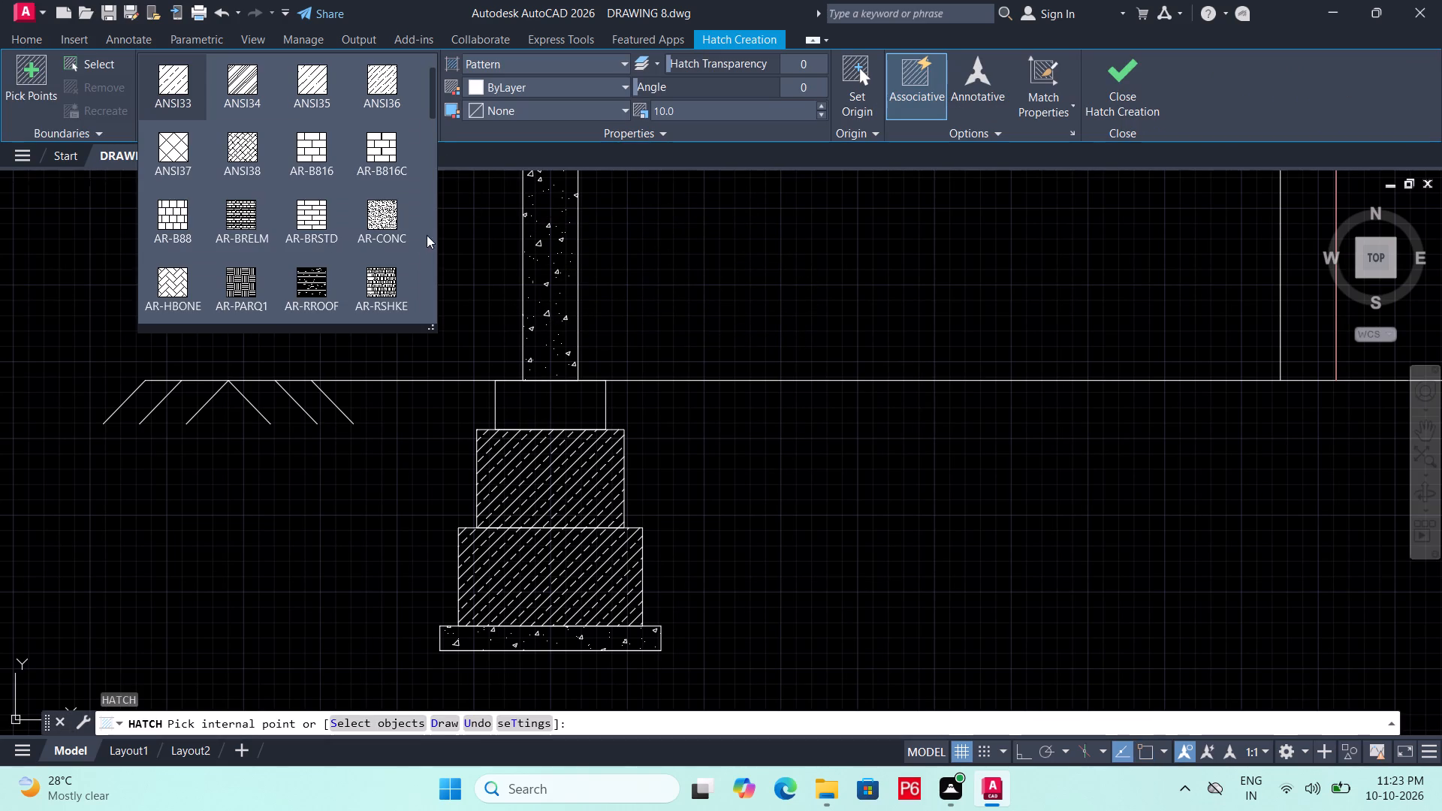
click(387, 217)
scroll(555, 415, up, 3)
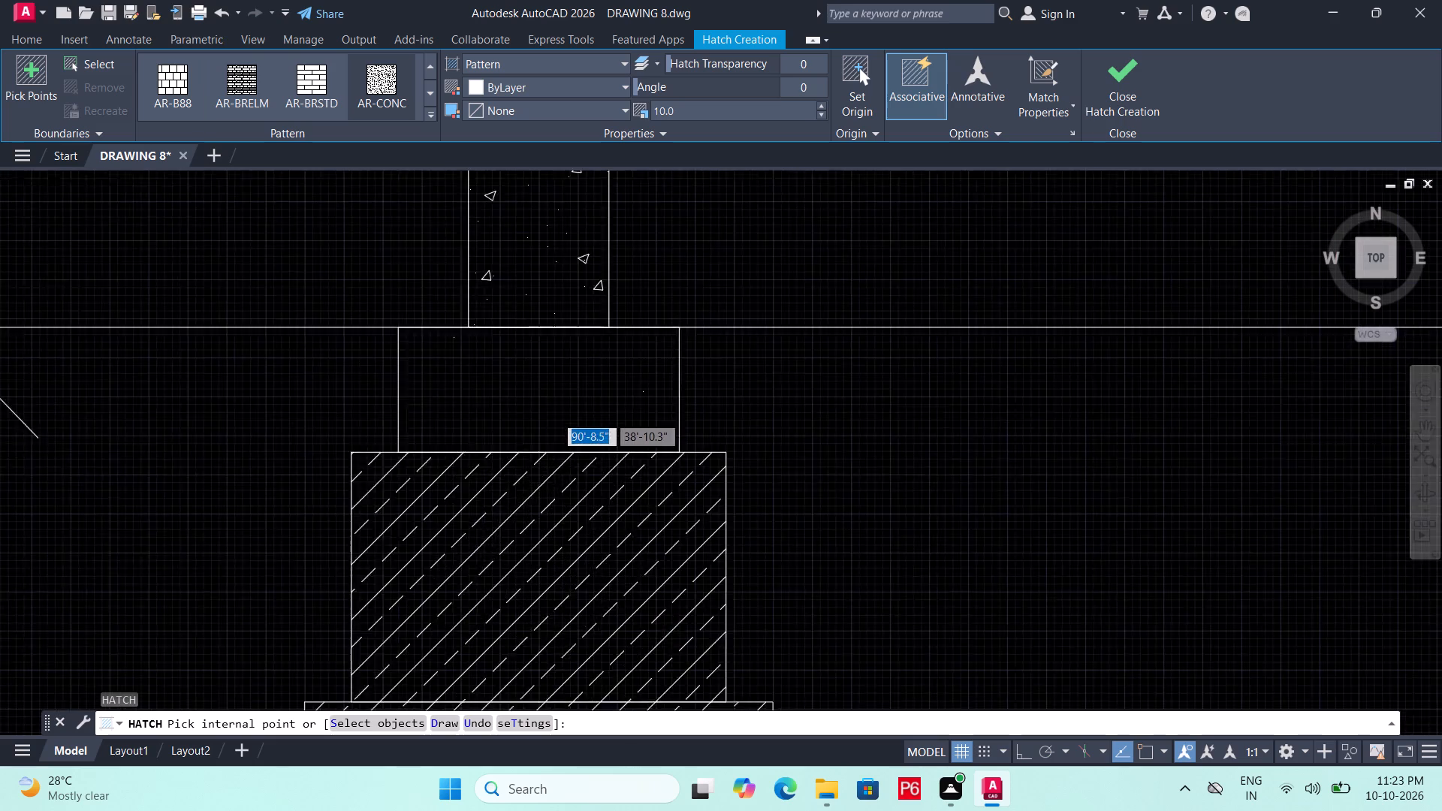
click(494, 392)
scroll(421, 420, down, 4)
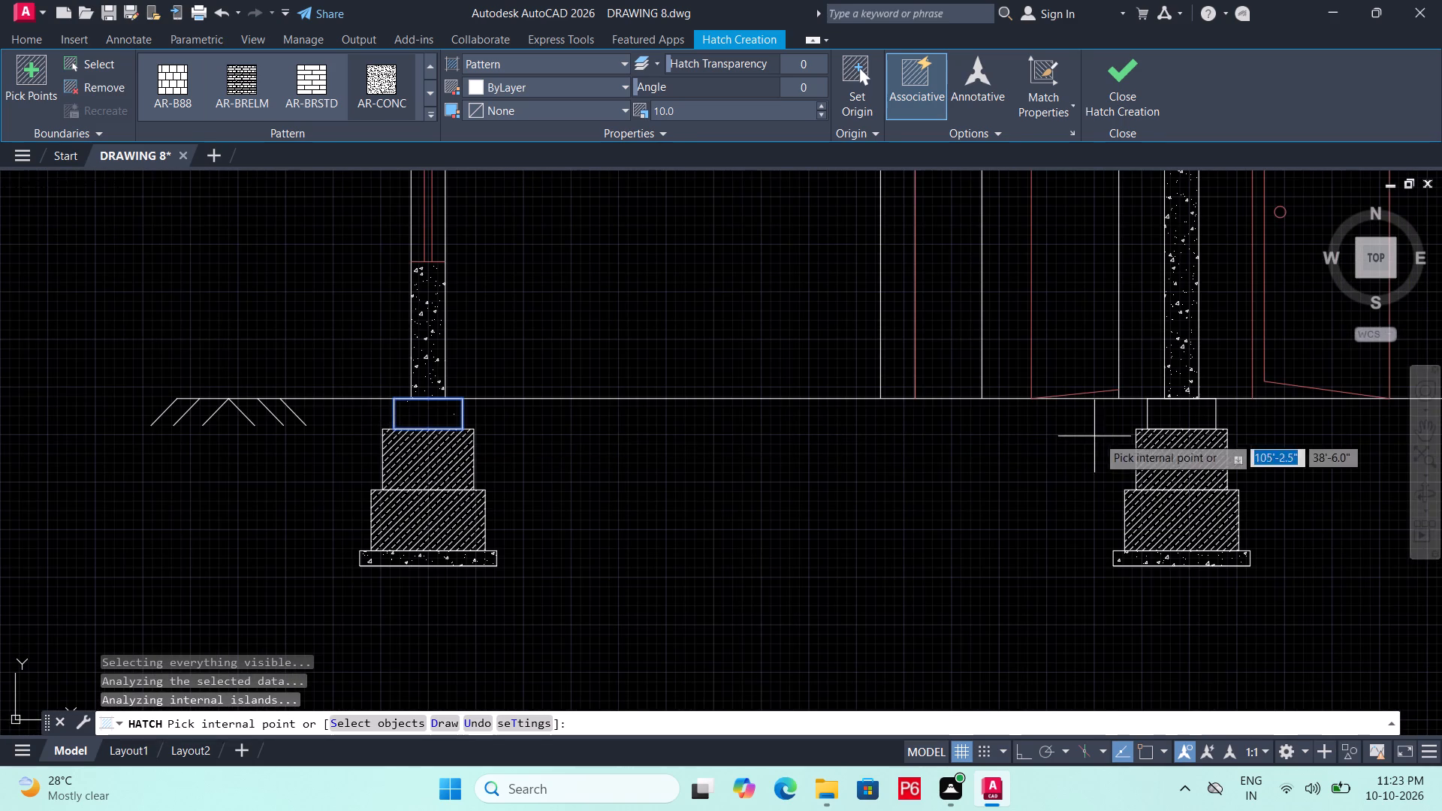
click(1187, 415)
middle_drag(1009, 439, 801, 445)
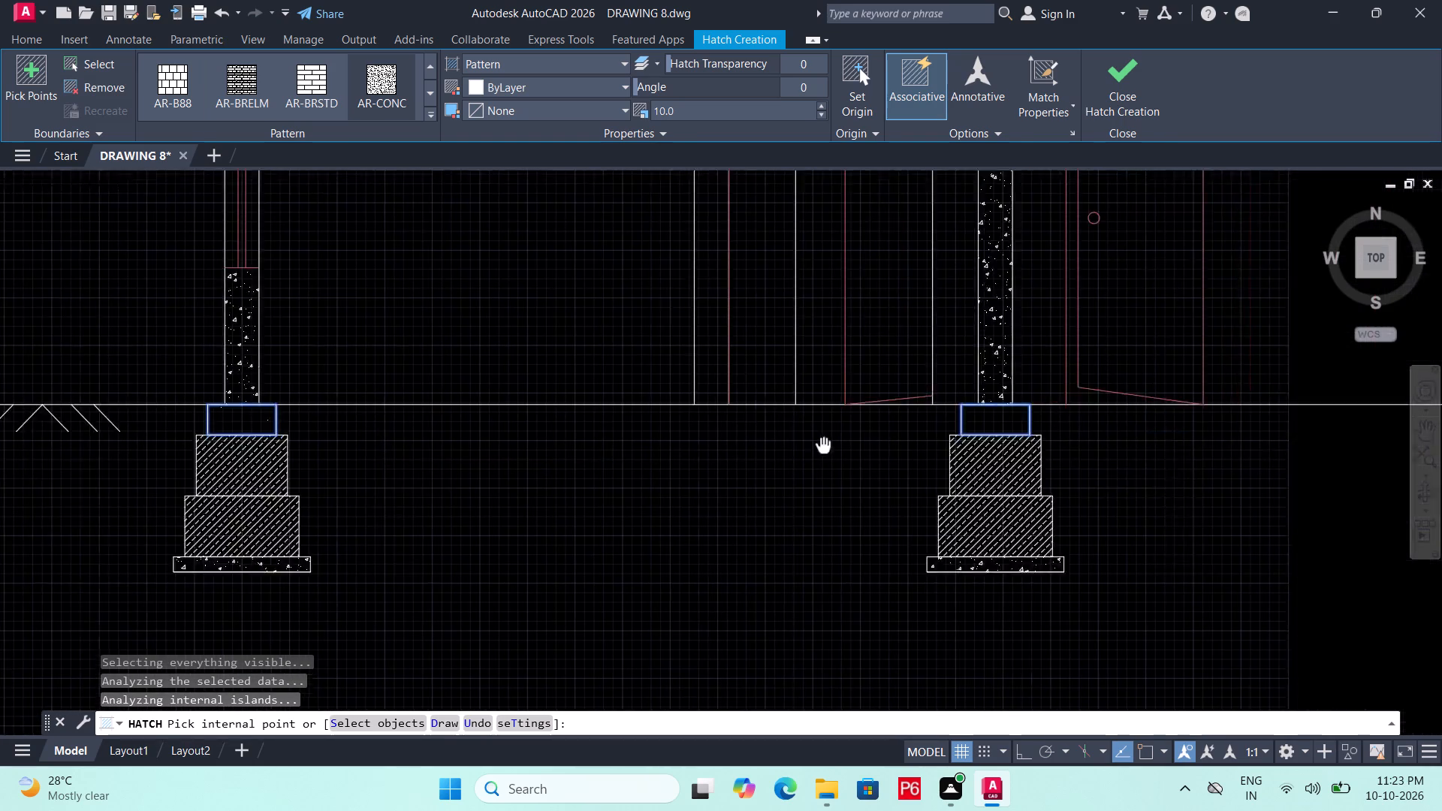
middle_drag(801, 445, 136, 457)
click(881, 436)
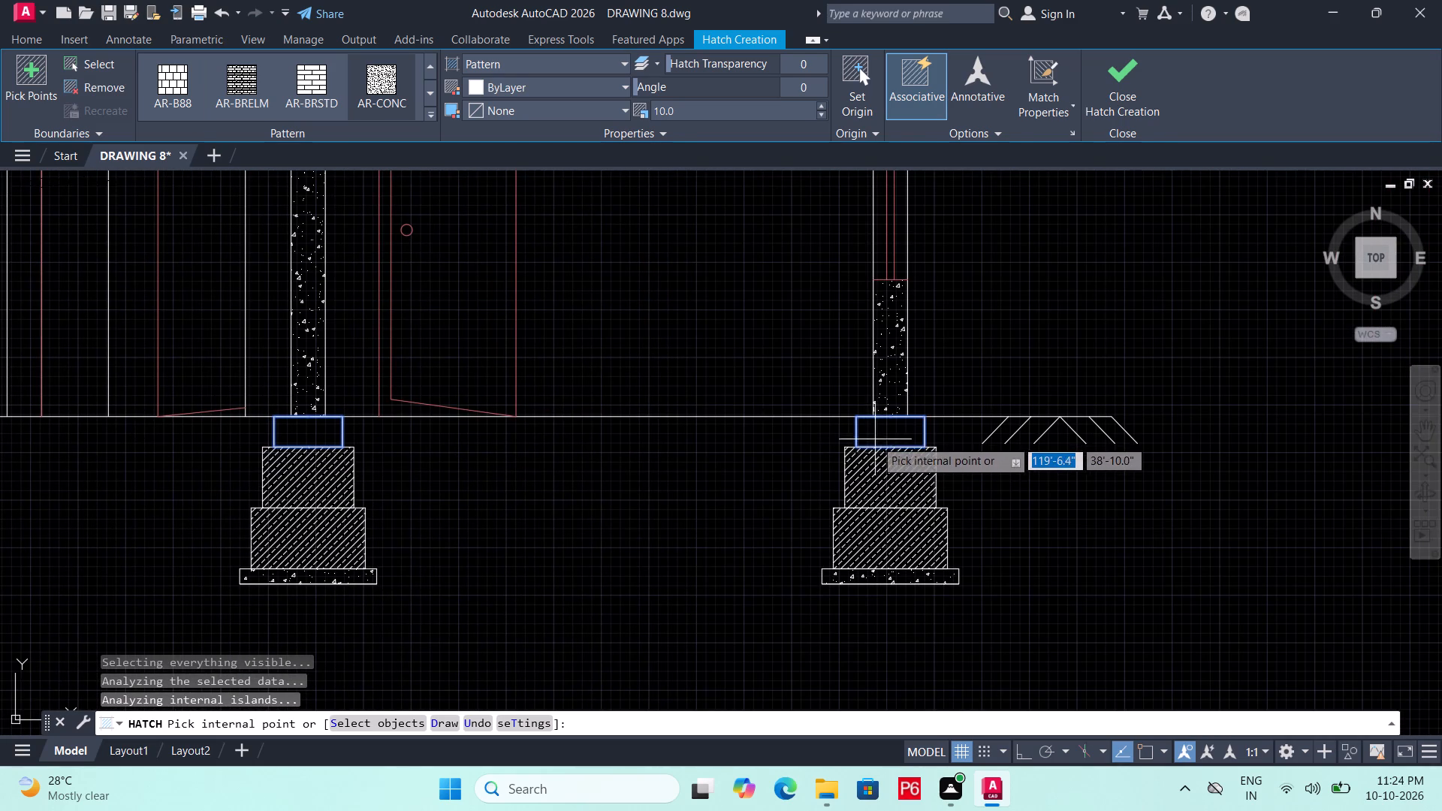
scroll(926, 505, down, 1)
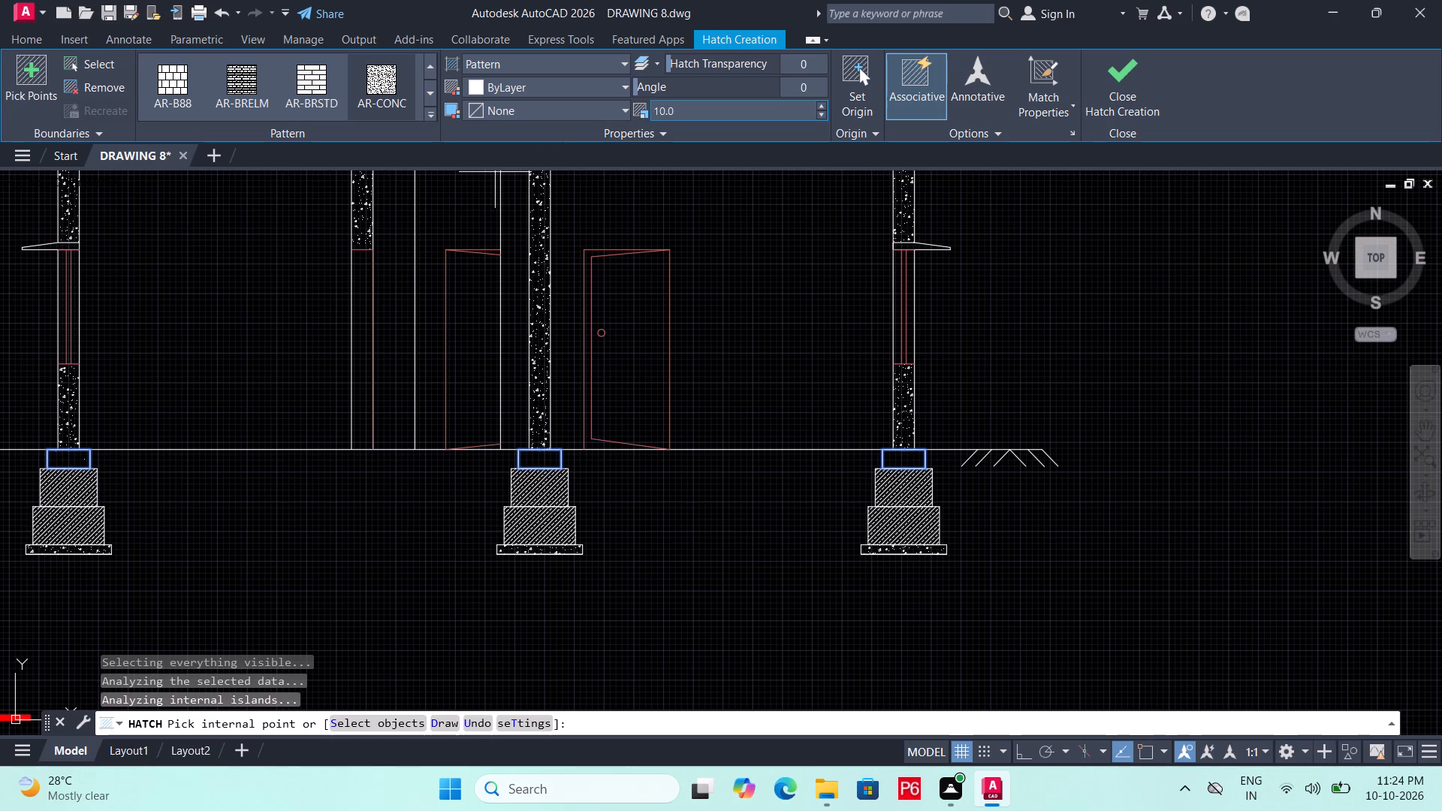
Set the scale of the top blocks' AR-CONC hatching to 1 and finish the hatch.
click(691, 111)
key(1)
key(Return)
key(Escape)
Delete the existing concrete hatch shared by the section's cut walls and the footings' base slabs.
middle_drag(558, 265, 650, 309)
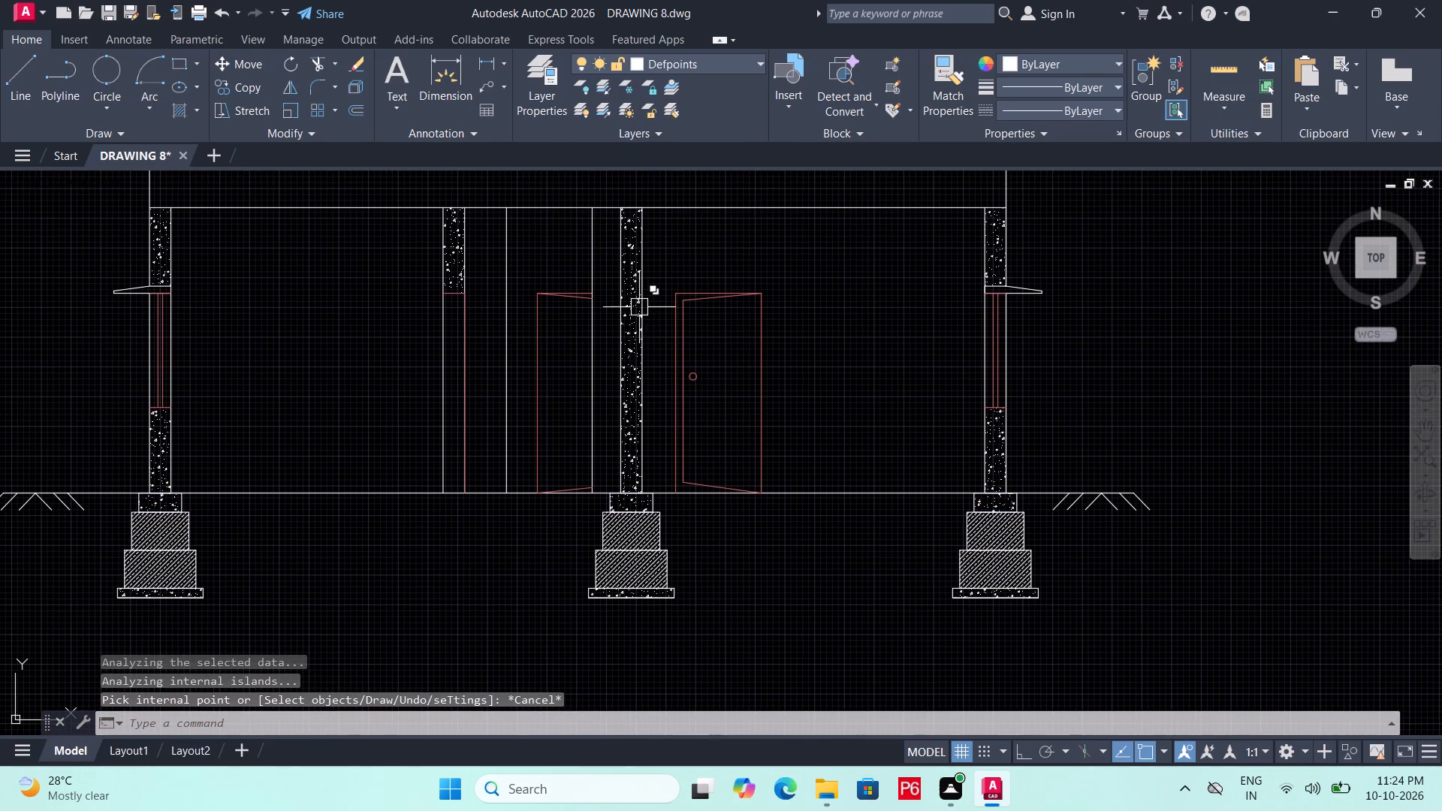
click(635, 306)
key(Escape)
click(630, 309)
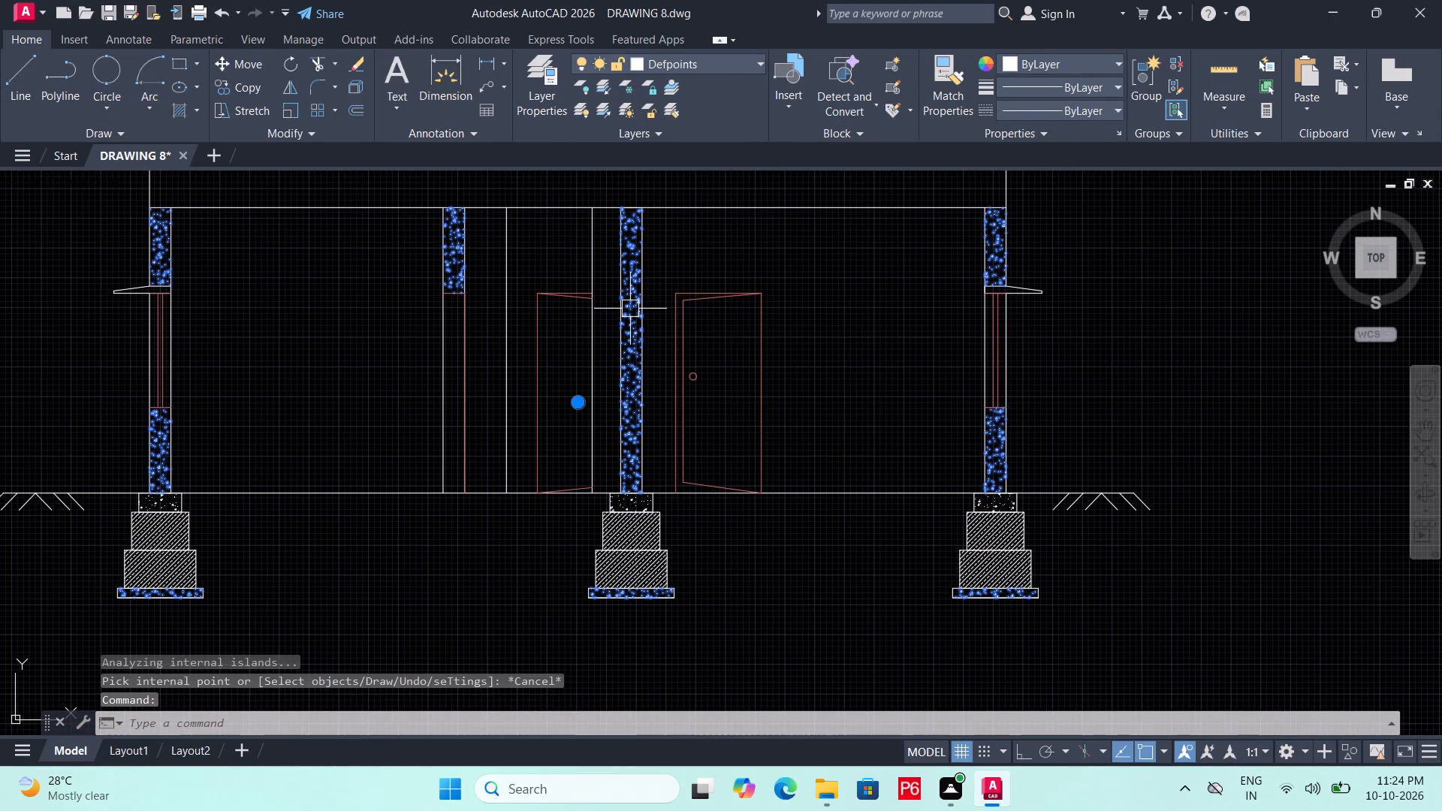
key(Delete)
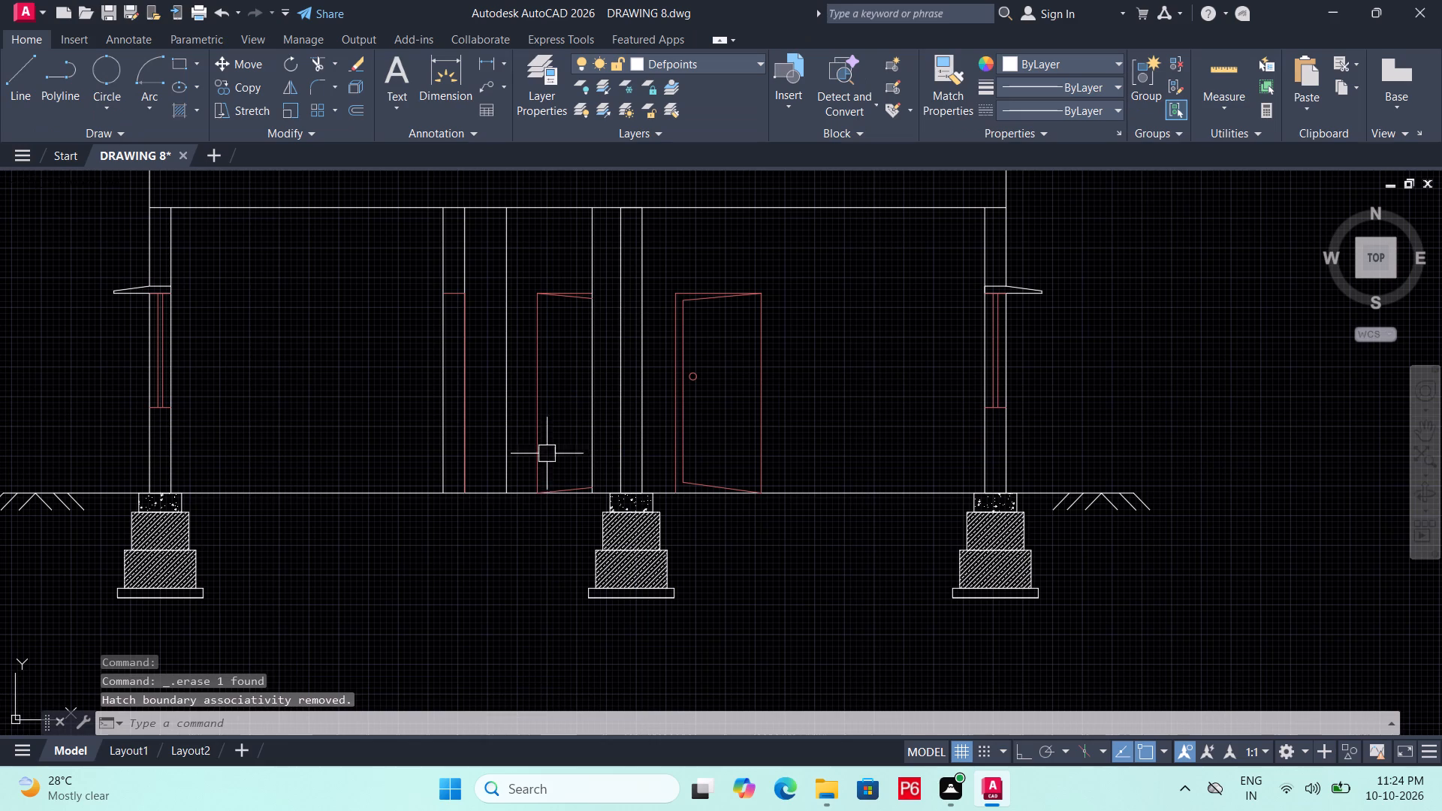
Hatch the base slabs under the three section footings with the AR-CONC pattern at scale 1.
middle_drag(248, 562, 335, 503)
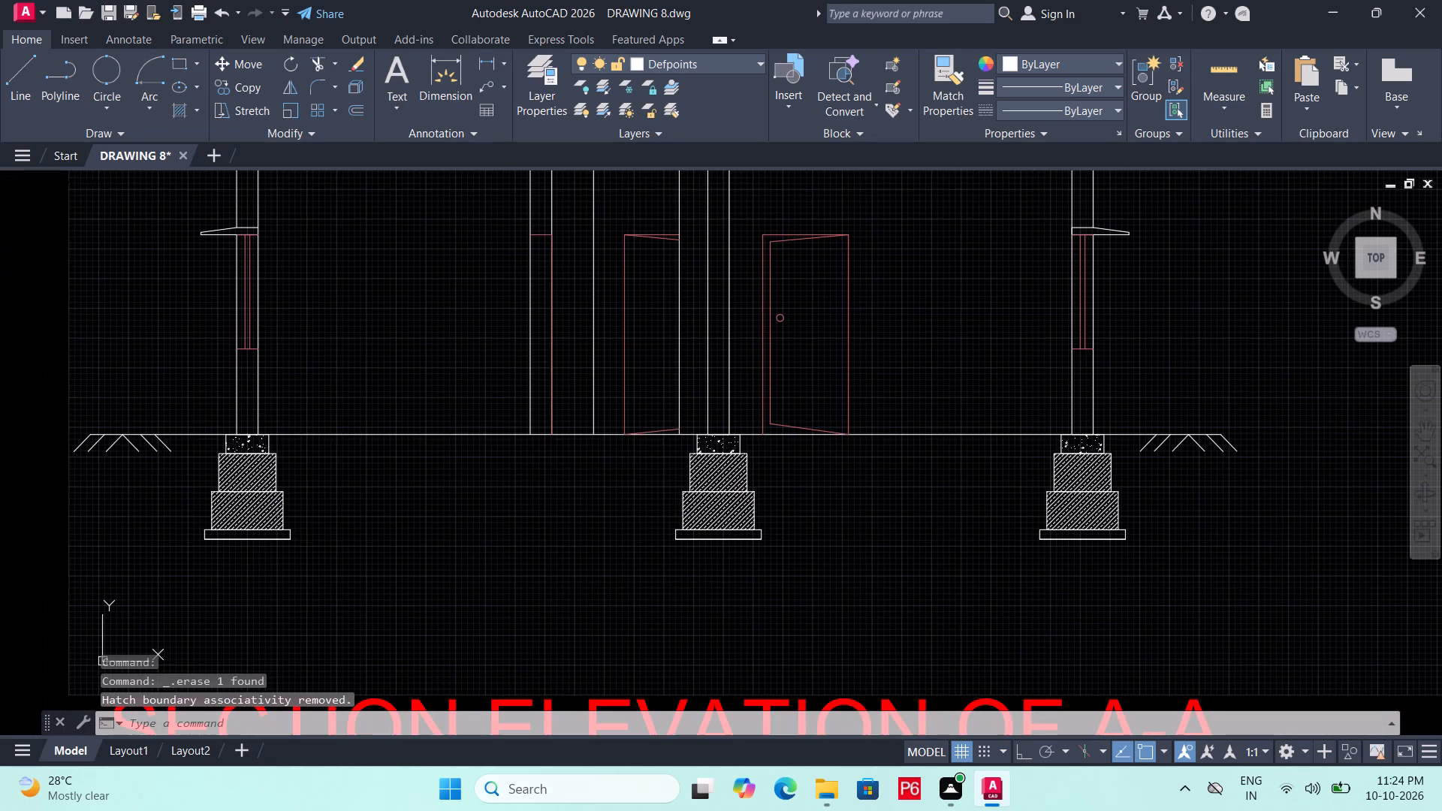
text(H)
key(space)
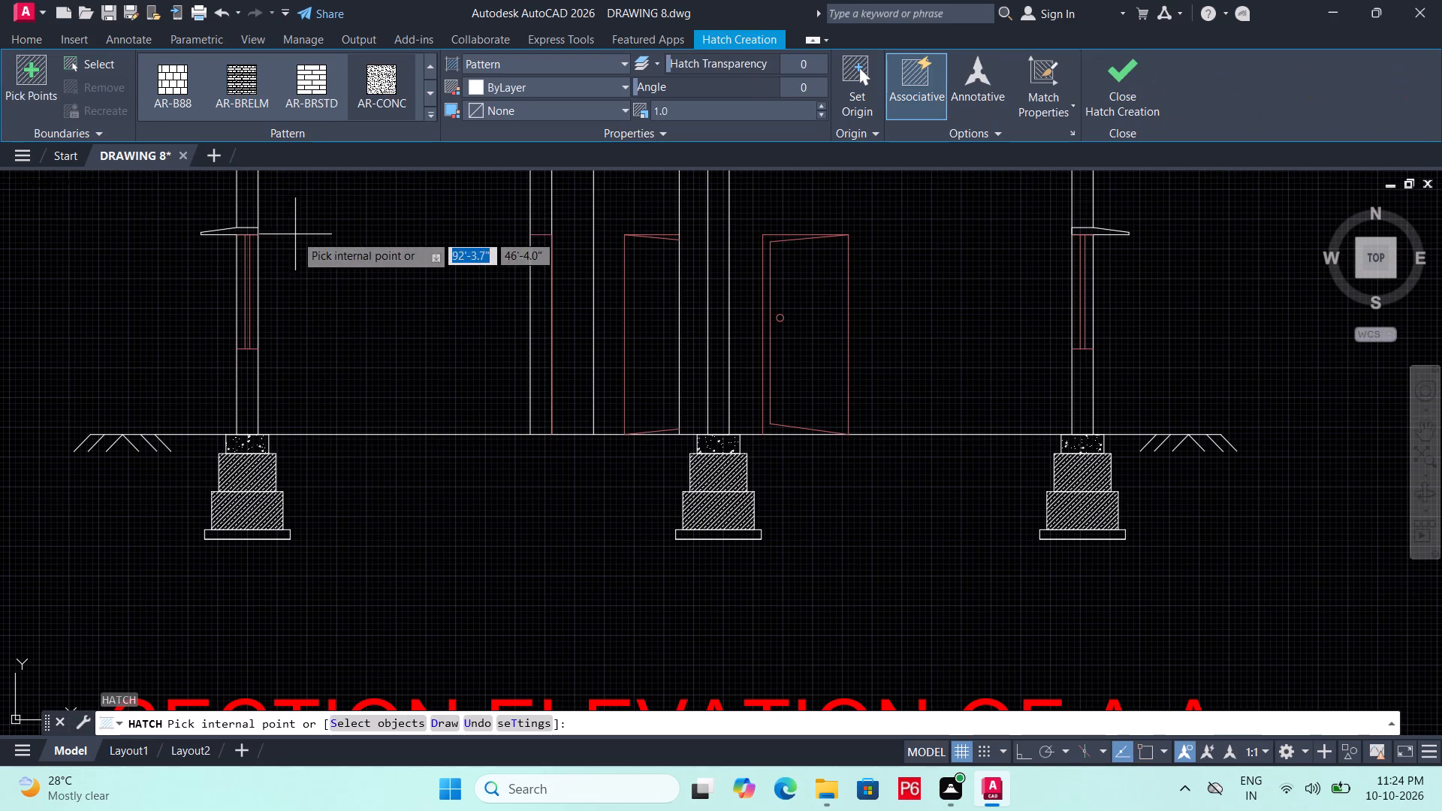
double_click(388, 92)
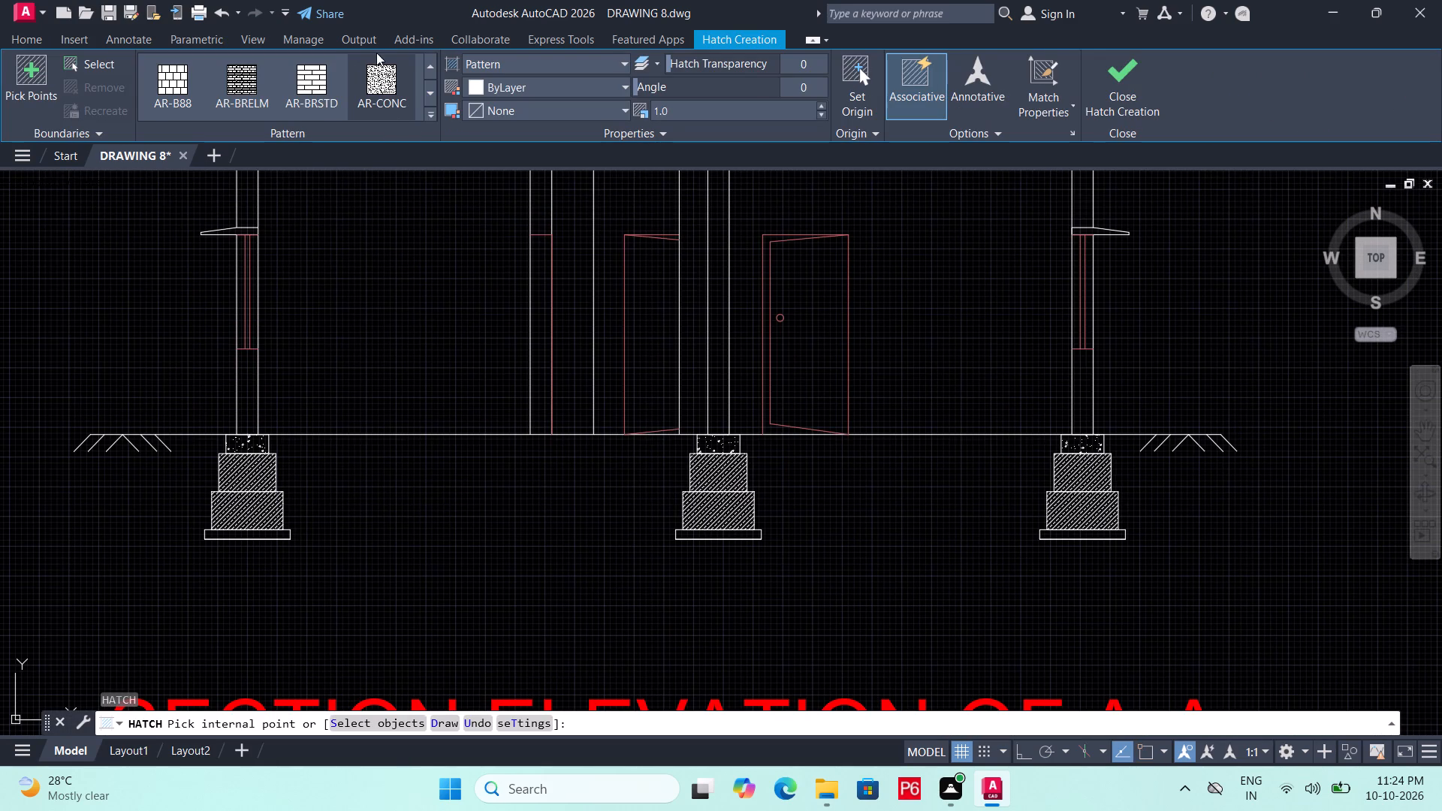
double_click(376, 75)
scroll(235, 538, up, 1)
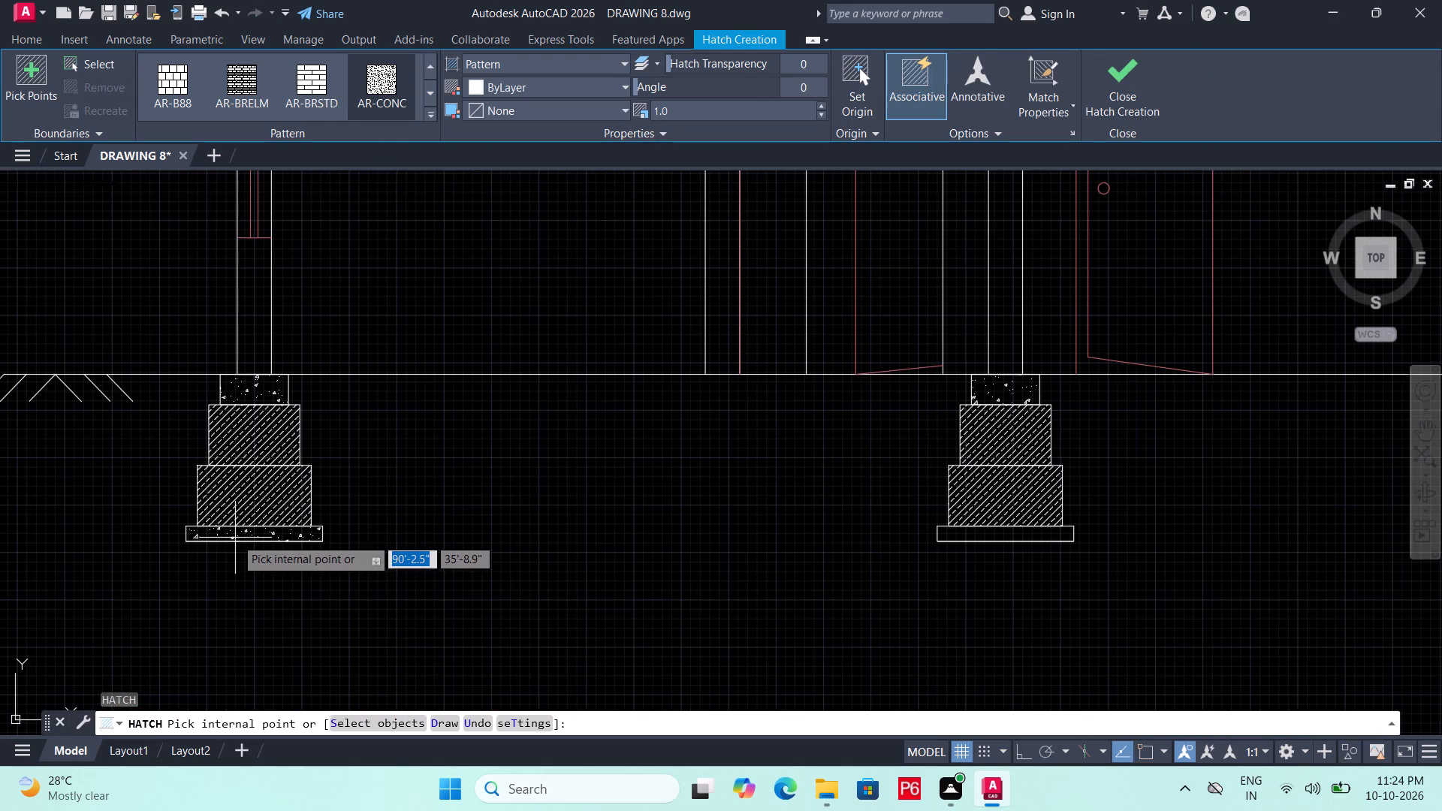
click(249, 537)
click(995, 538)
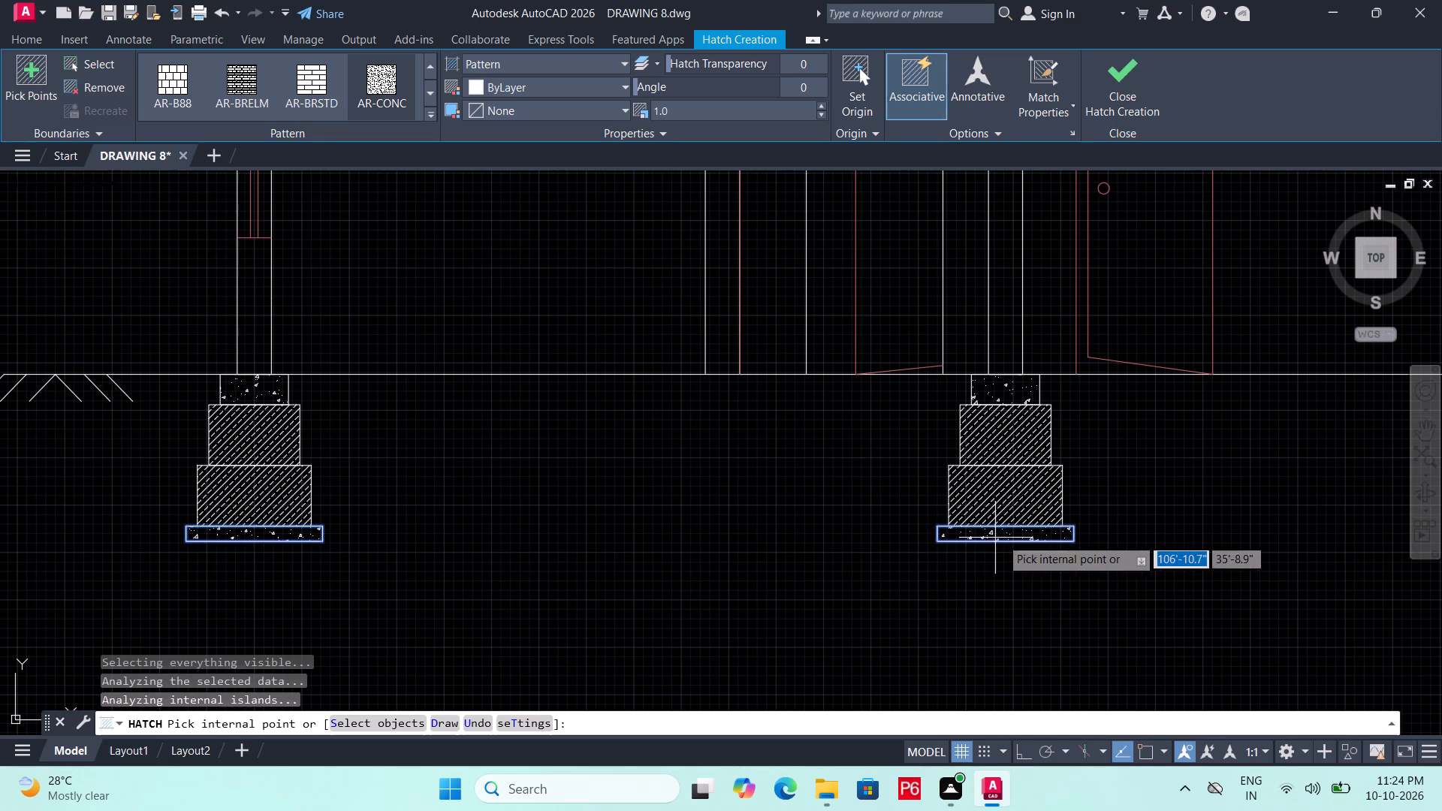
middle_drag(1143, 540, 682, 574)
click(1115, 570)
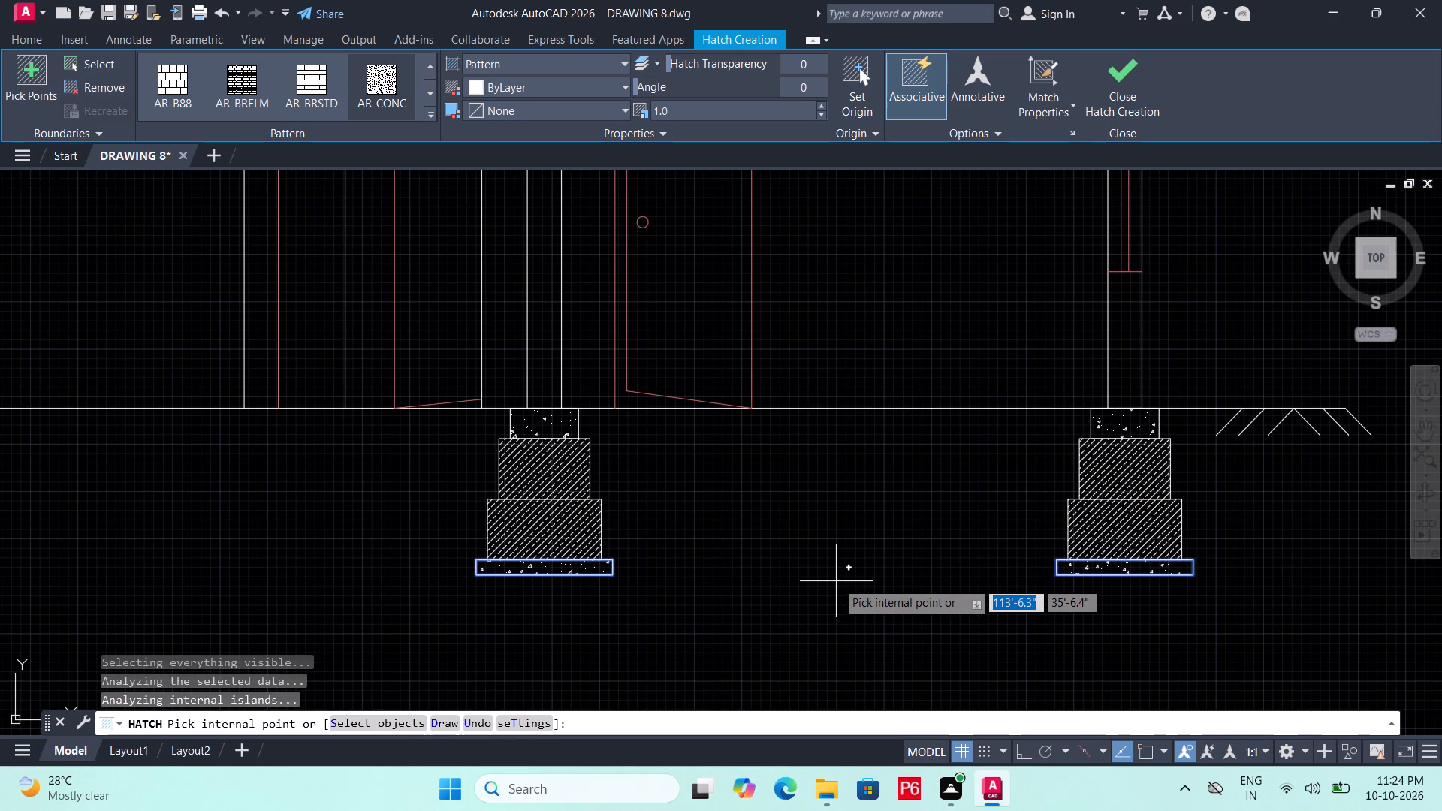
key(space)
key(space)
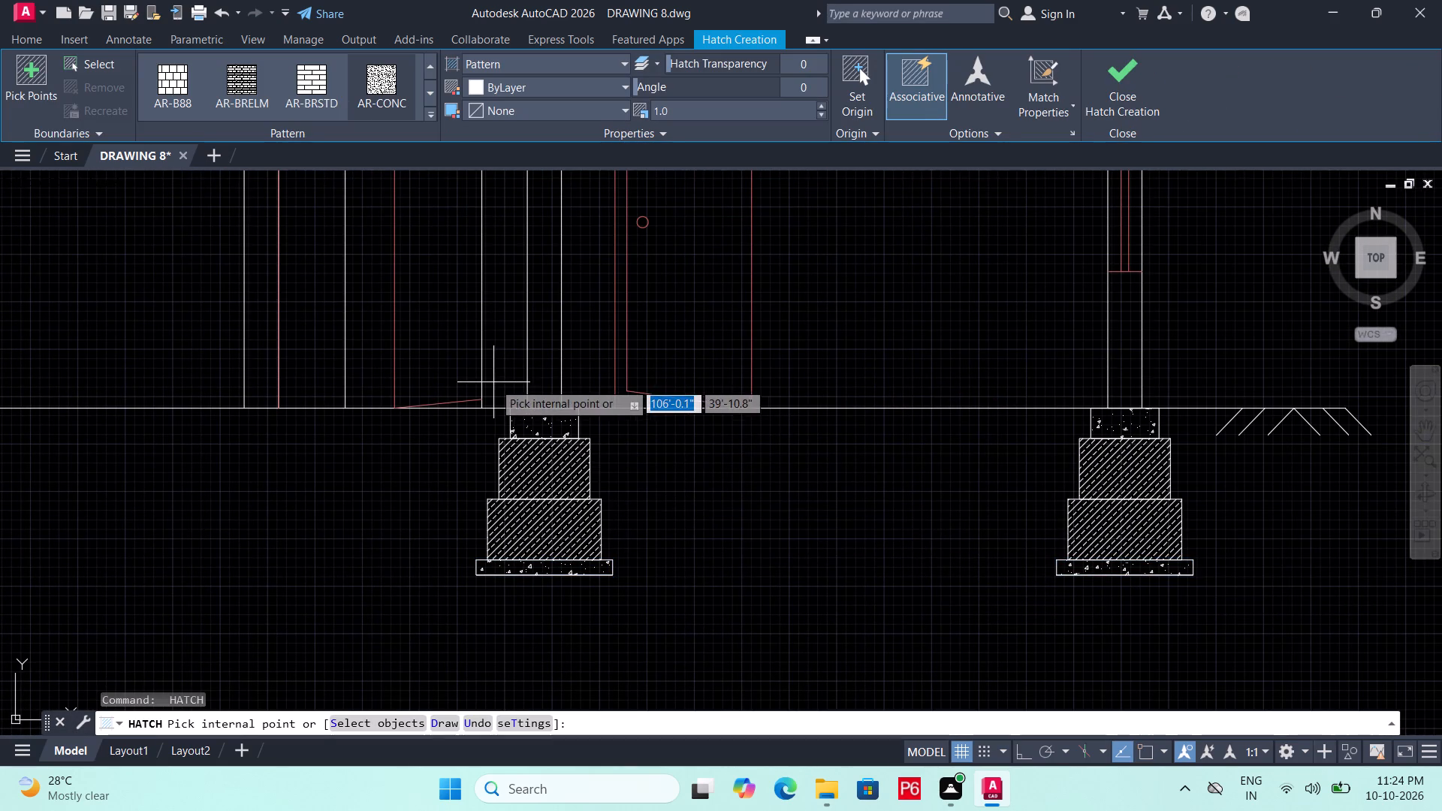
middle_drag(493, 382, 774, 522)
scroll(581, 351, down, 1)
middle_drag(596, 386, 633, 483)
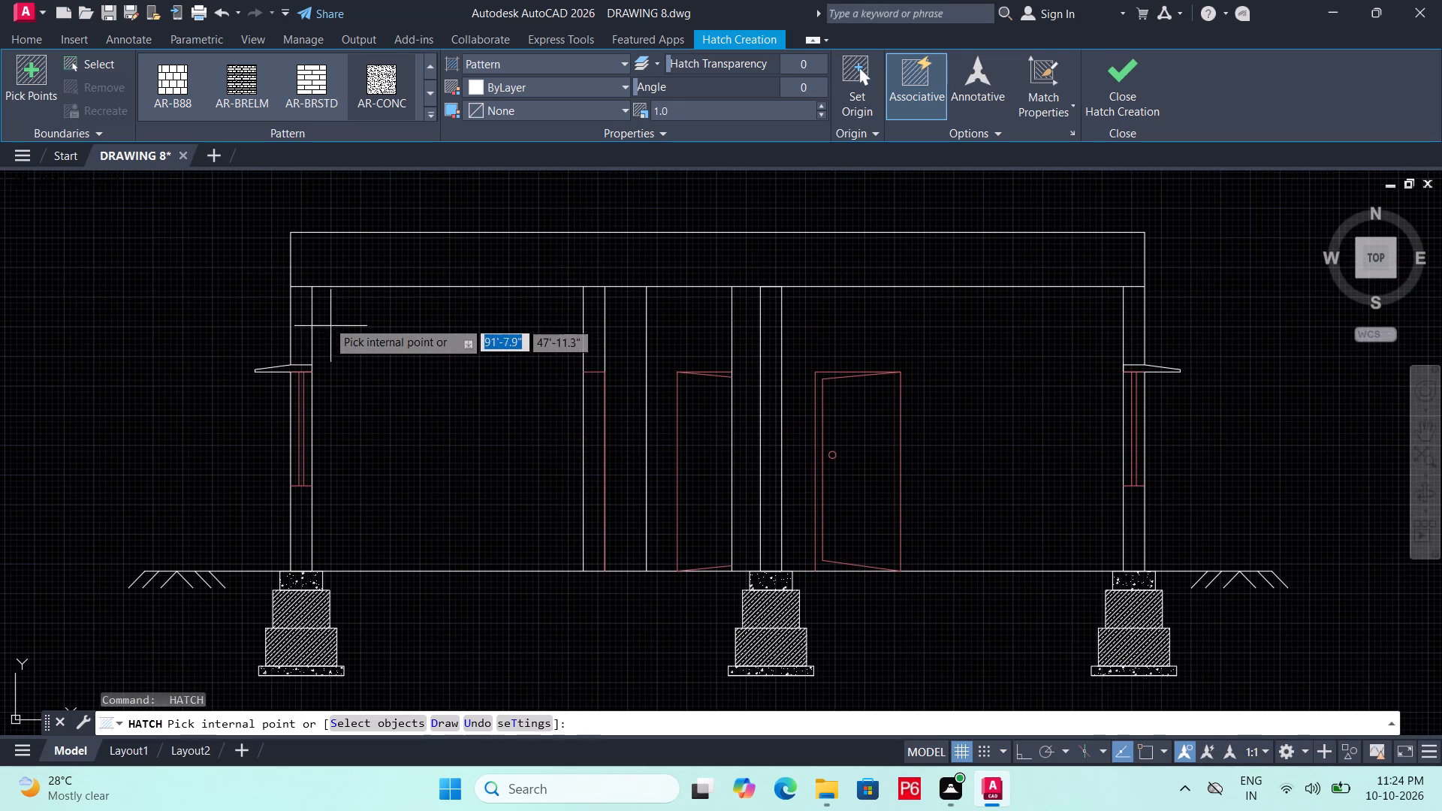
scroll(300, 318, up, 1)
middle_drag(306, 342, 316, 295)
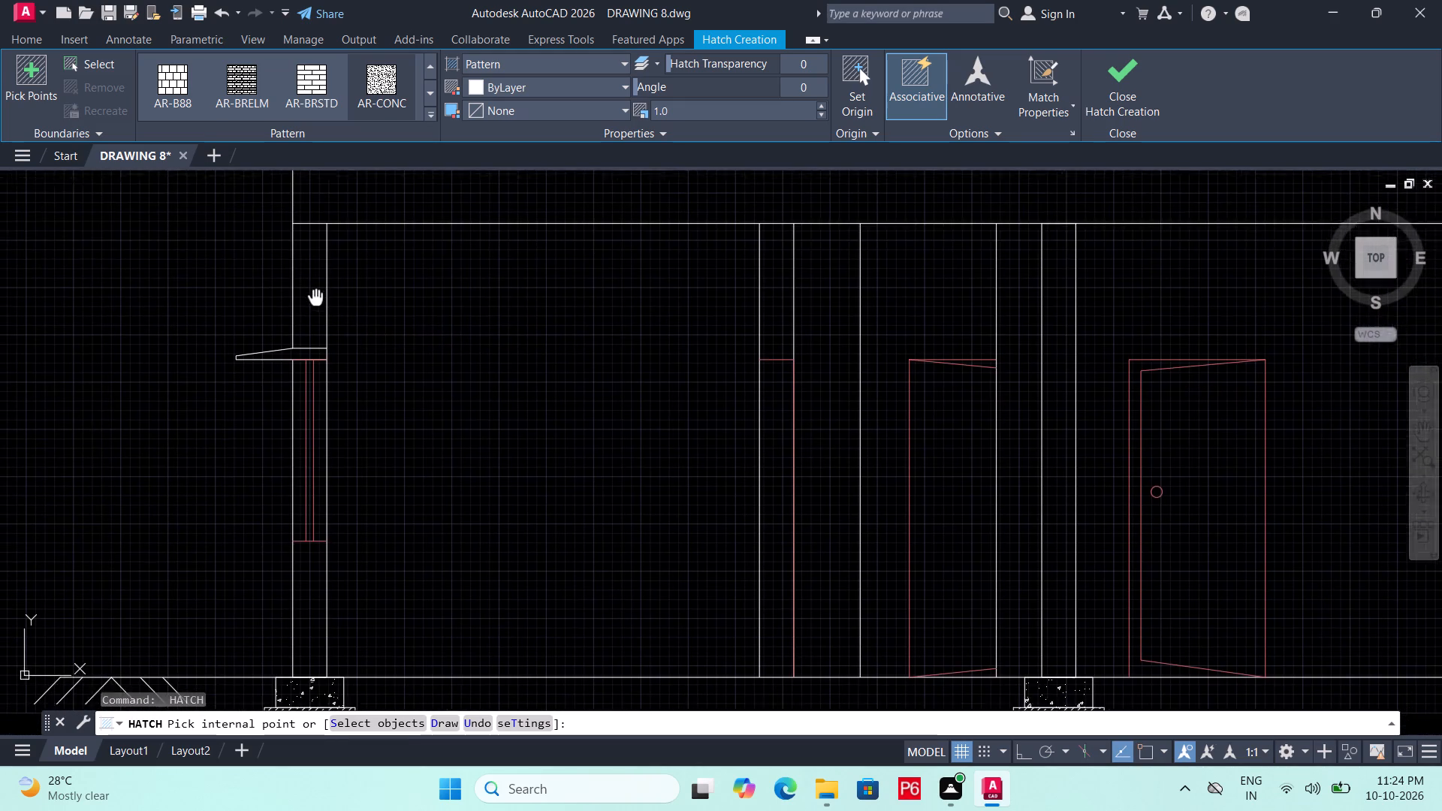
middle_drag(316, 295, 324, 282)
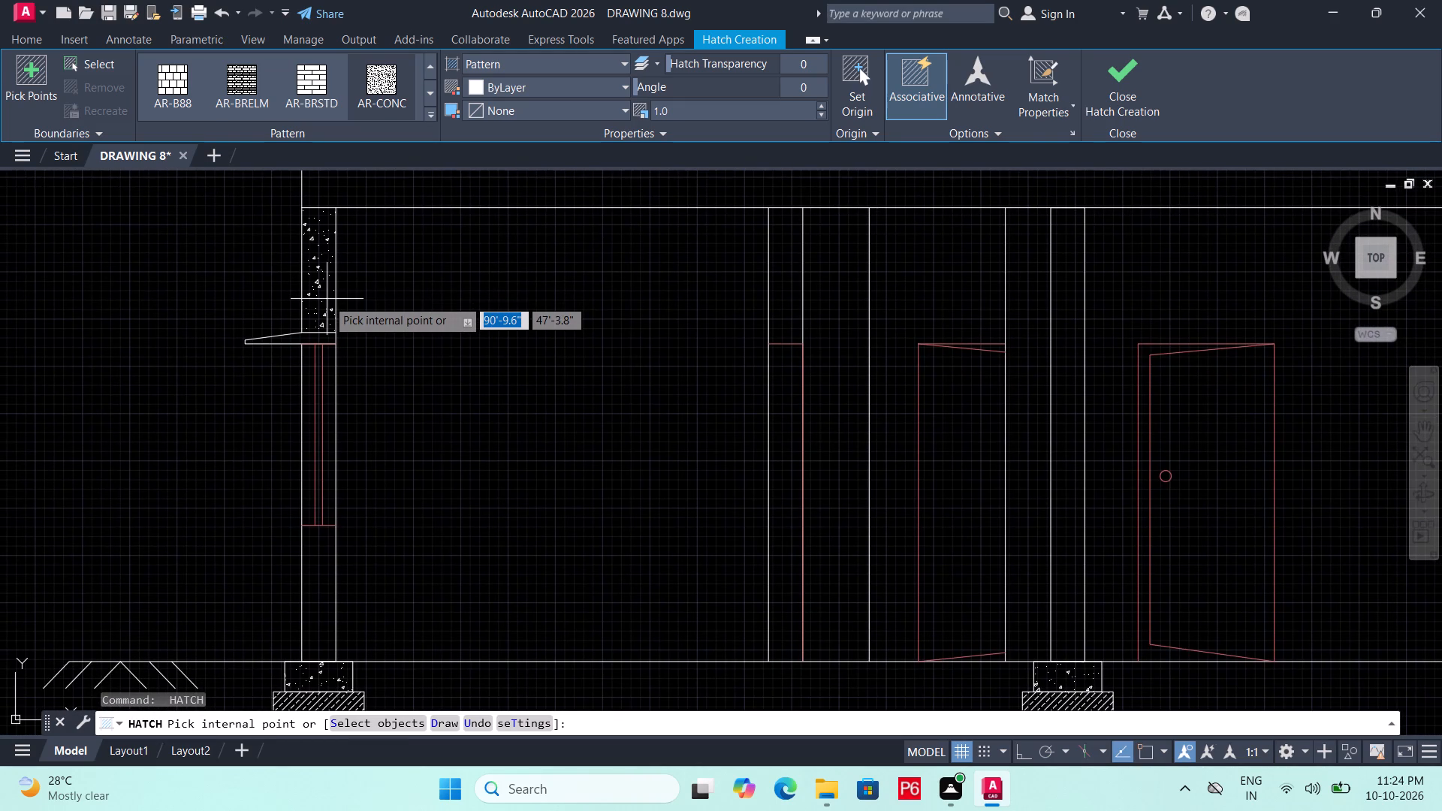
Save the drawing with the footings' concrete hatching.
key(ctrl+s)
key(ctrl+s)
Hatch the section's cut walls, above and below the windows, above the door opening and the full-height inner wall, with AR-BRSTD at scale 1.
middle_drag(418, 339, 418, 348)
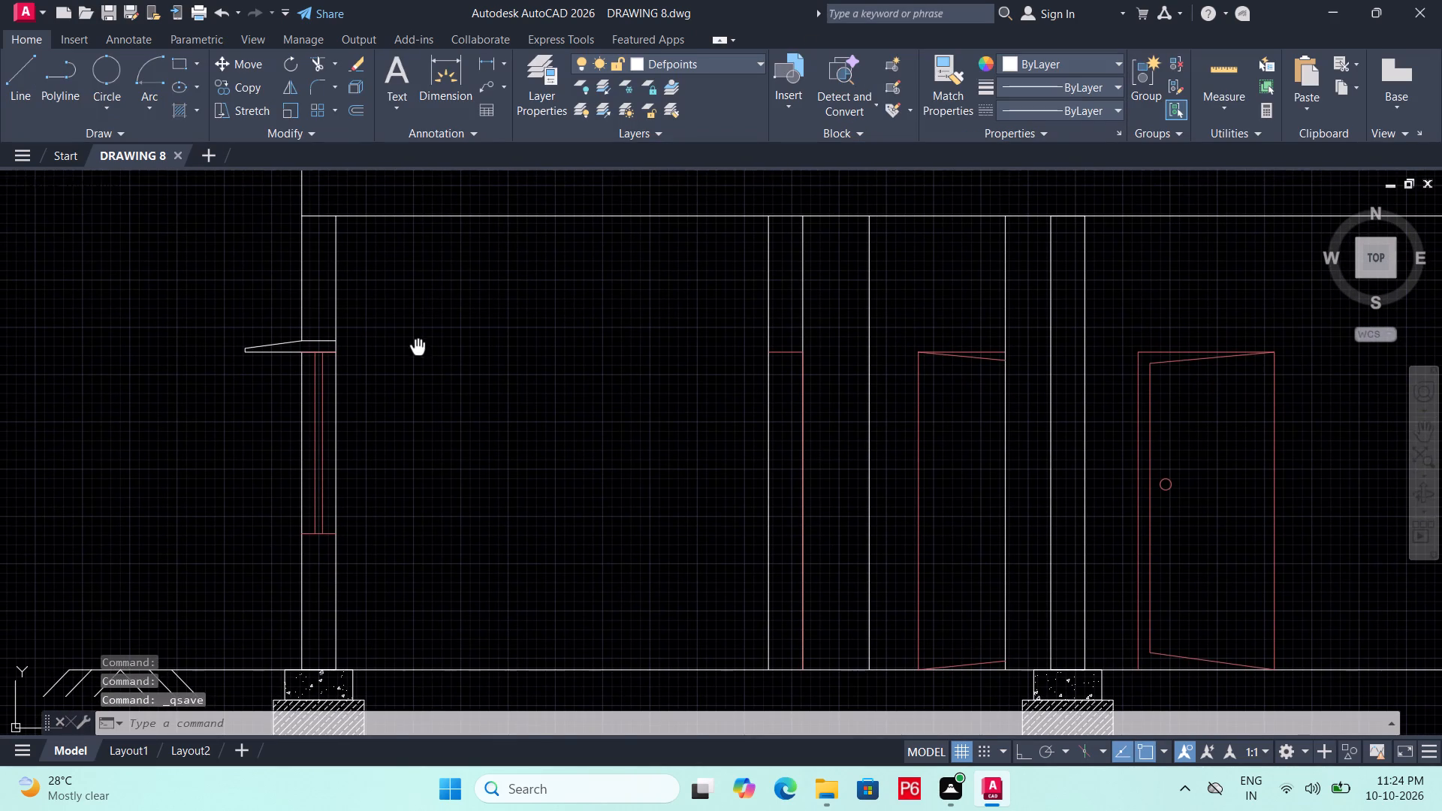
middle_drag(418, 348, 418, 349)
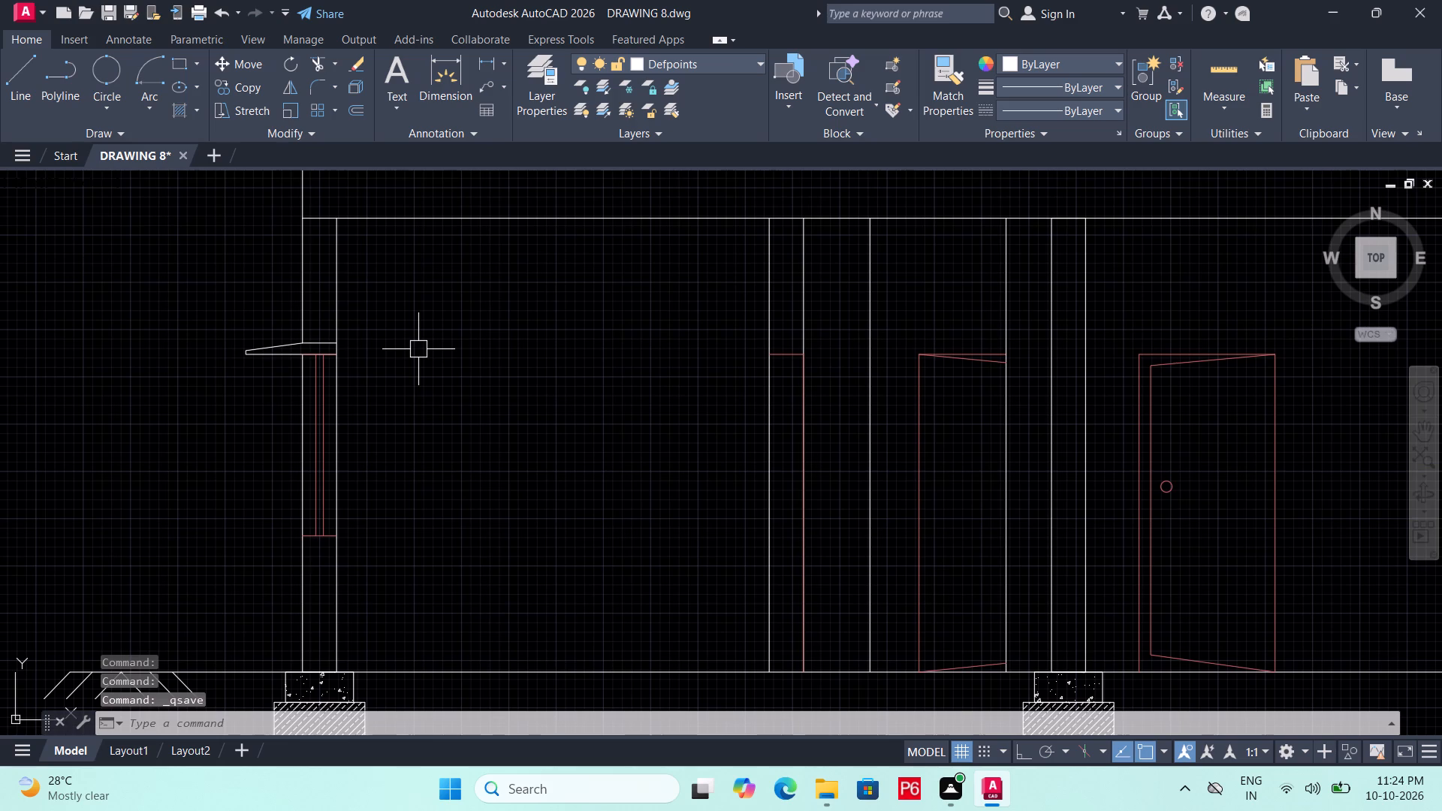
key(h)
key(space)
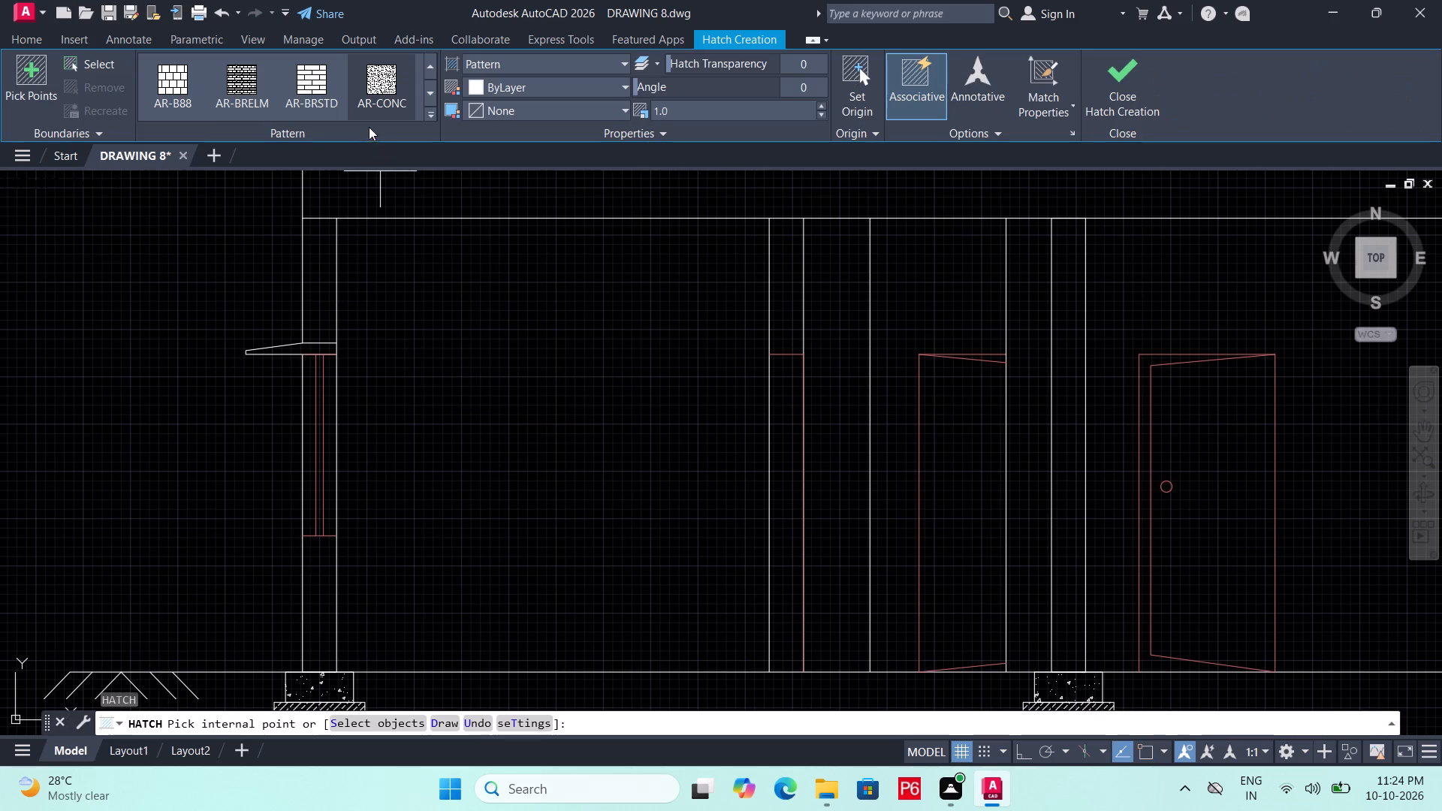
click(427, 119)
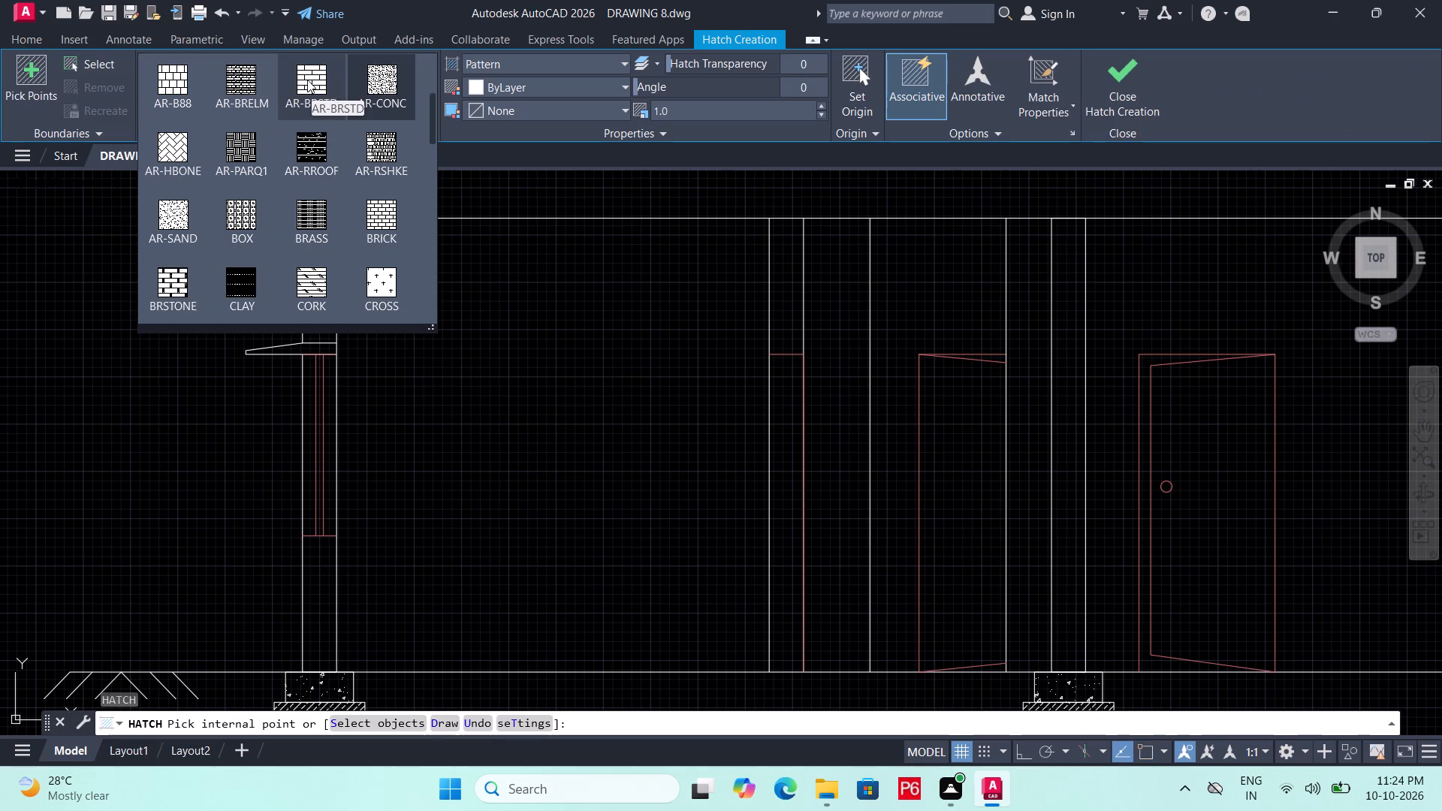
click(307, 80)
click(325, 324)
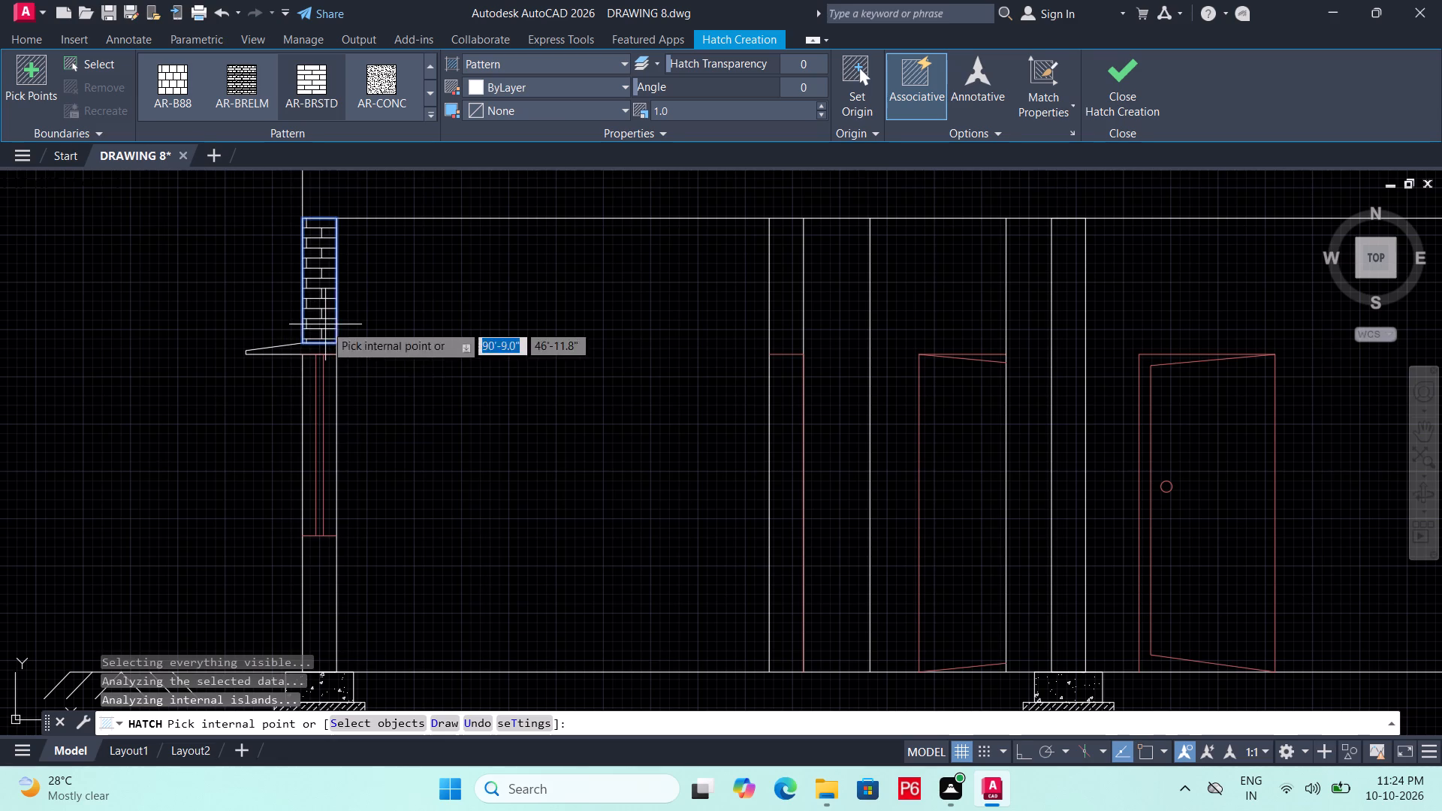
click(330, 561)
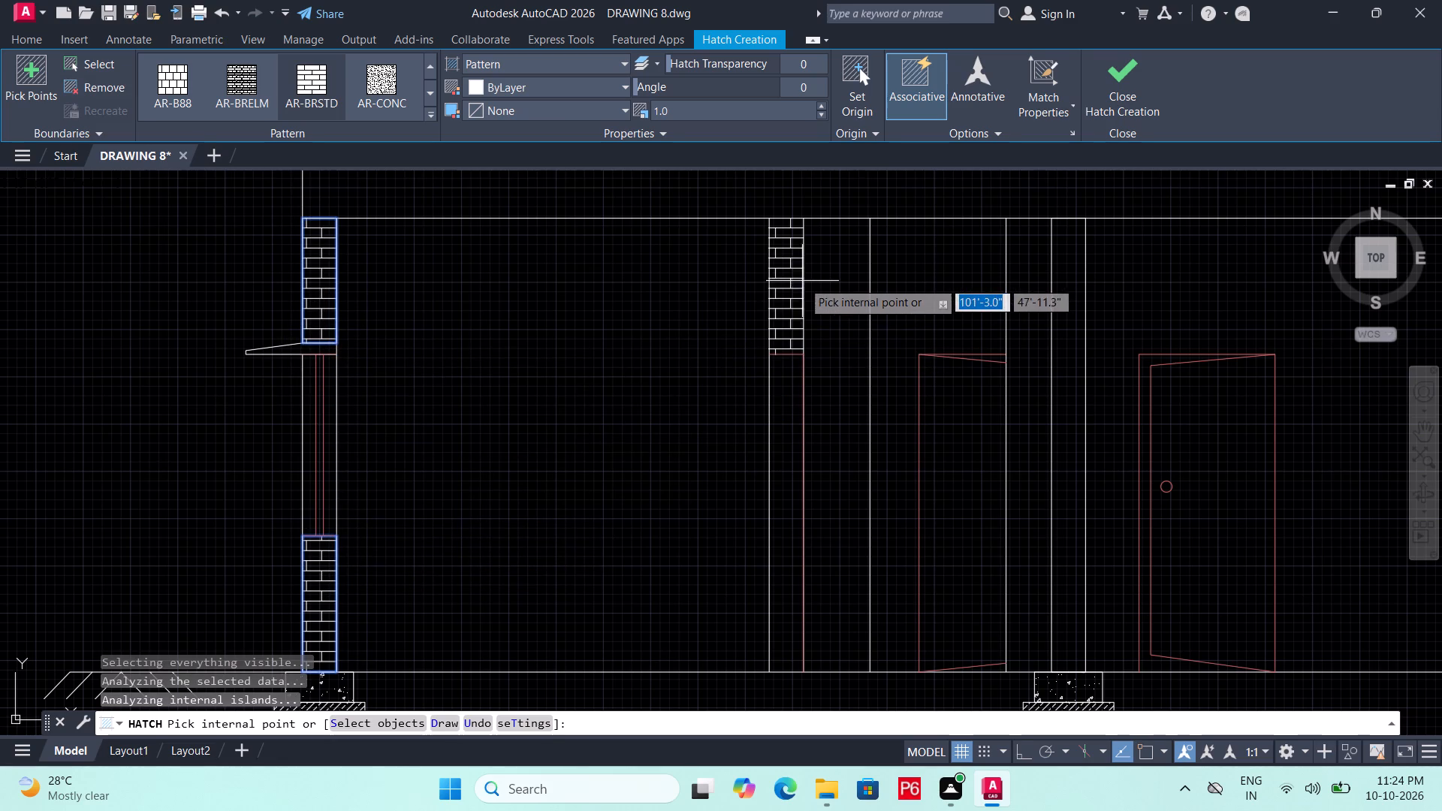
click(792, 288)
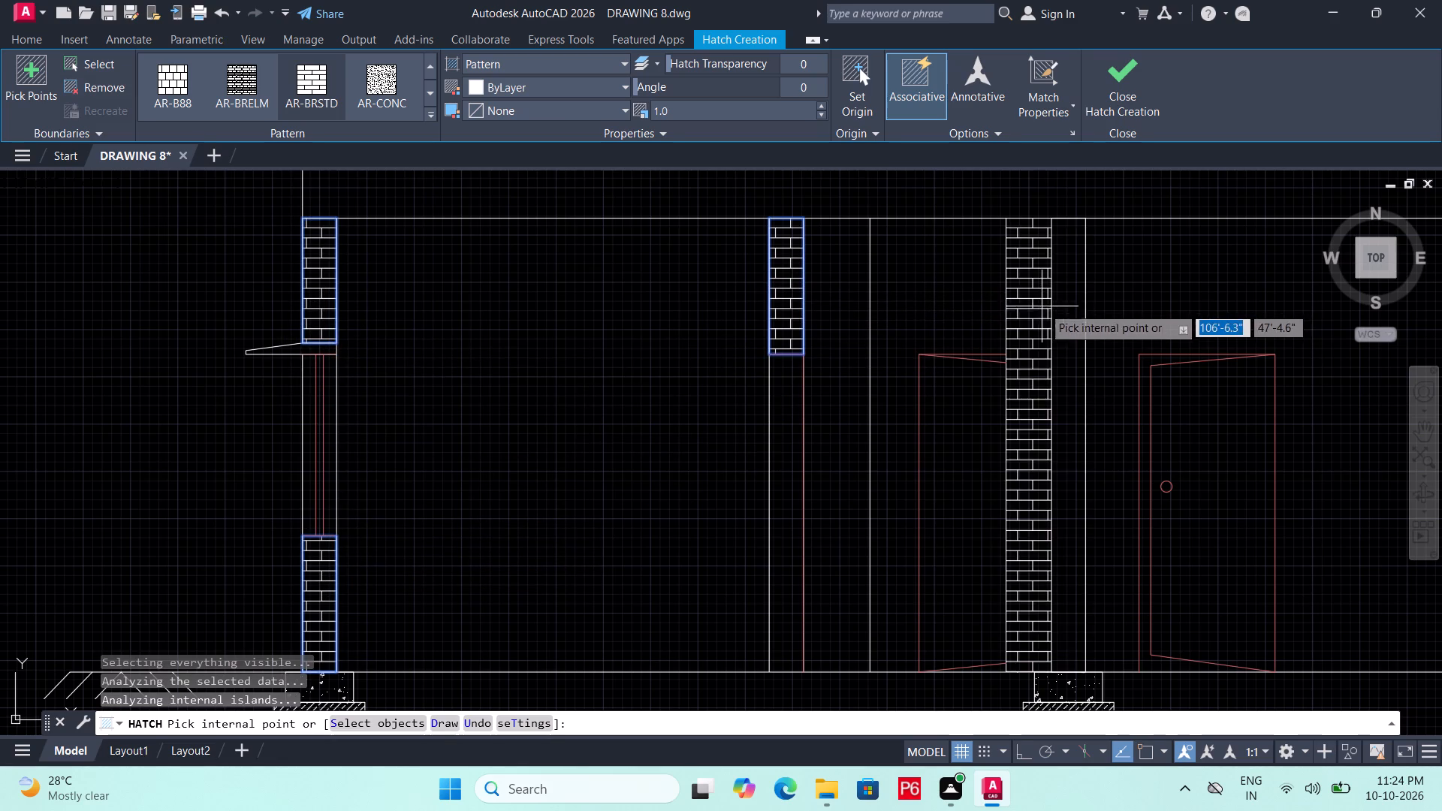
click(1067, 303)
middle_drag(1120, 357, 525, 330)
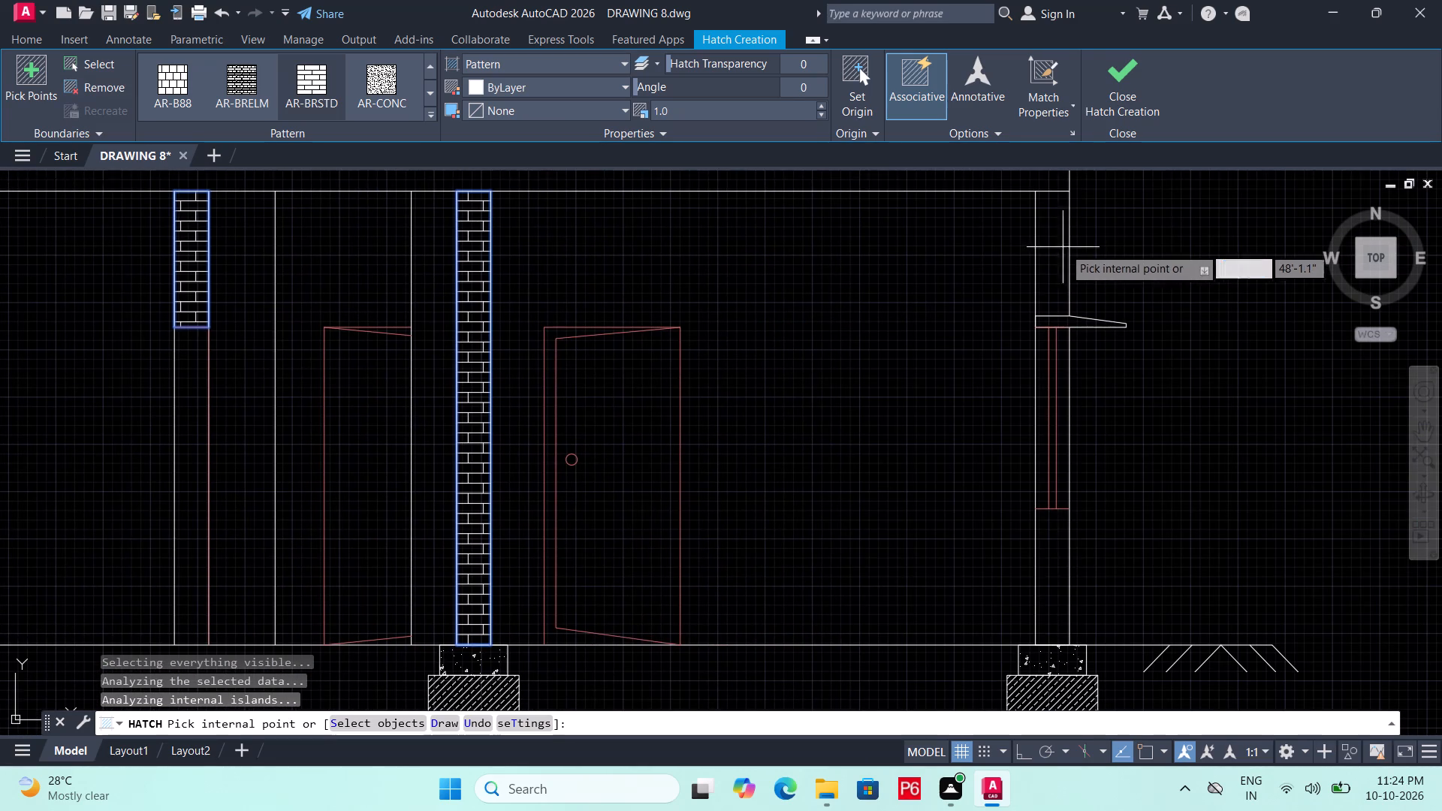
click(1051, 252)
click(1053, 582)
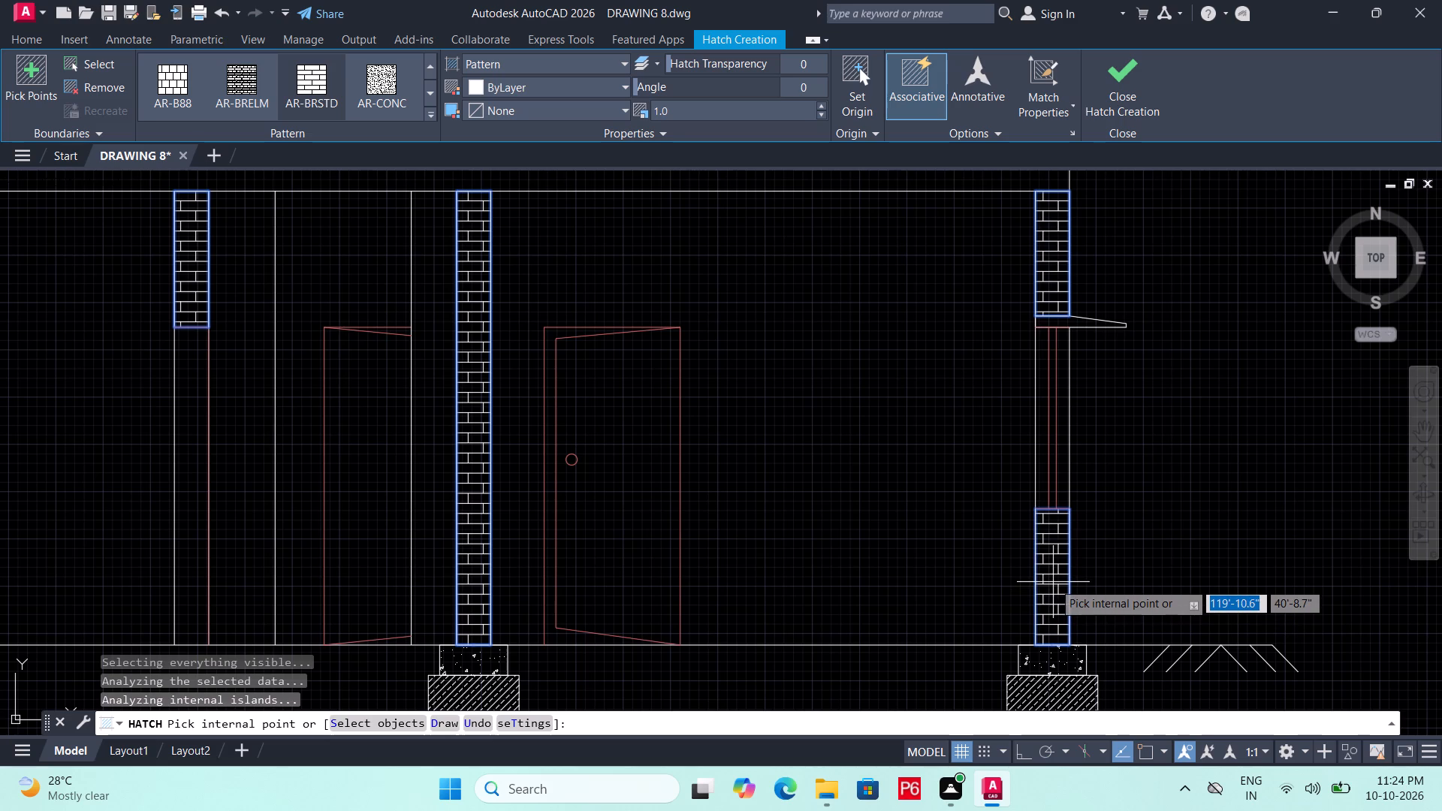
Save the drawing with section A-A's brick wall hatching.
key(ctrl+s)
key(ctrl+s)
key(ctrl+s)
middle_drag(1056, 556, 1066, 496)
scroll(1066, 496, down, 1)
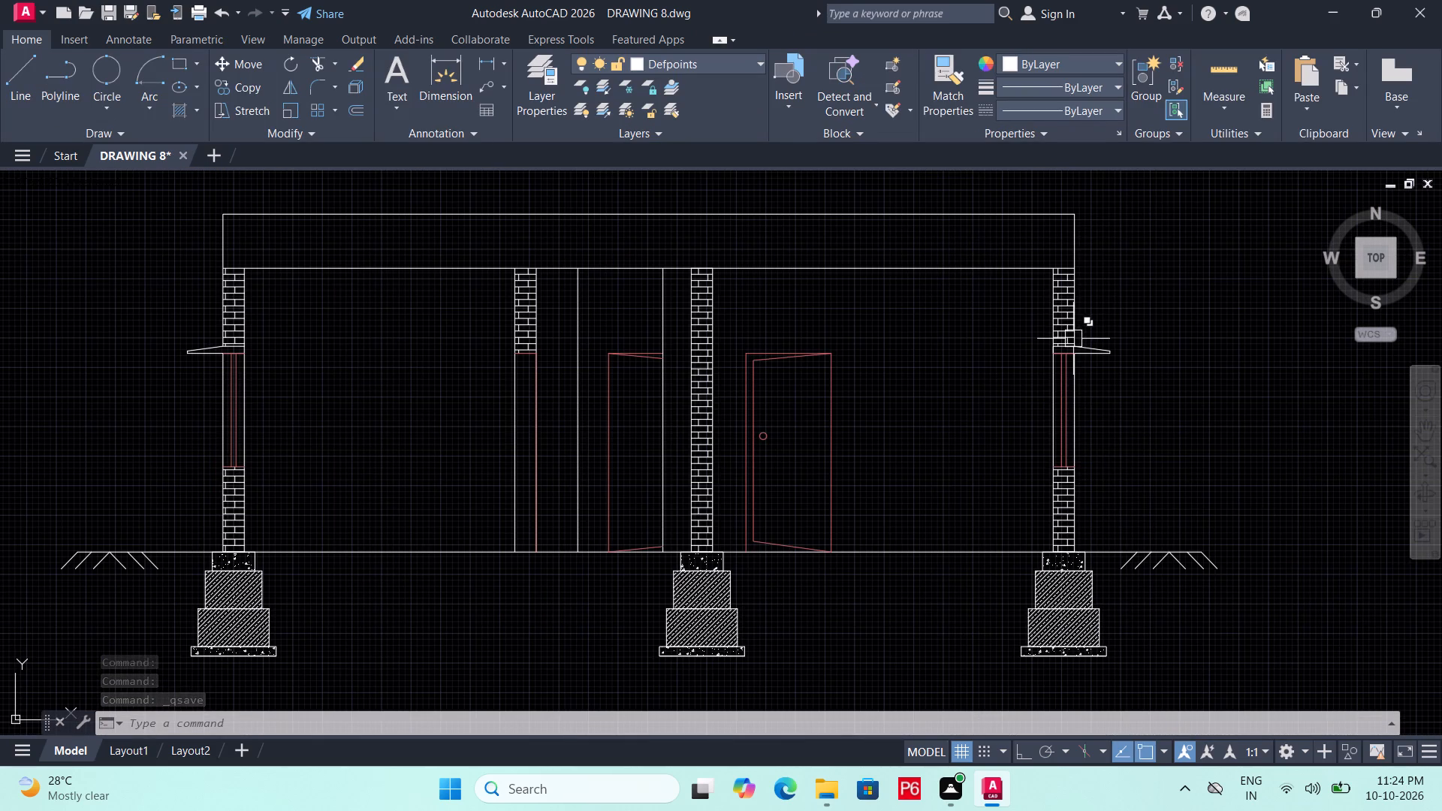
scroll(1091, 342, down, 1)
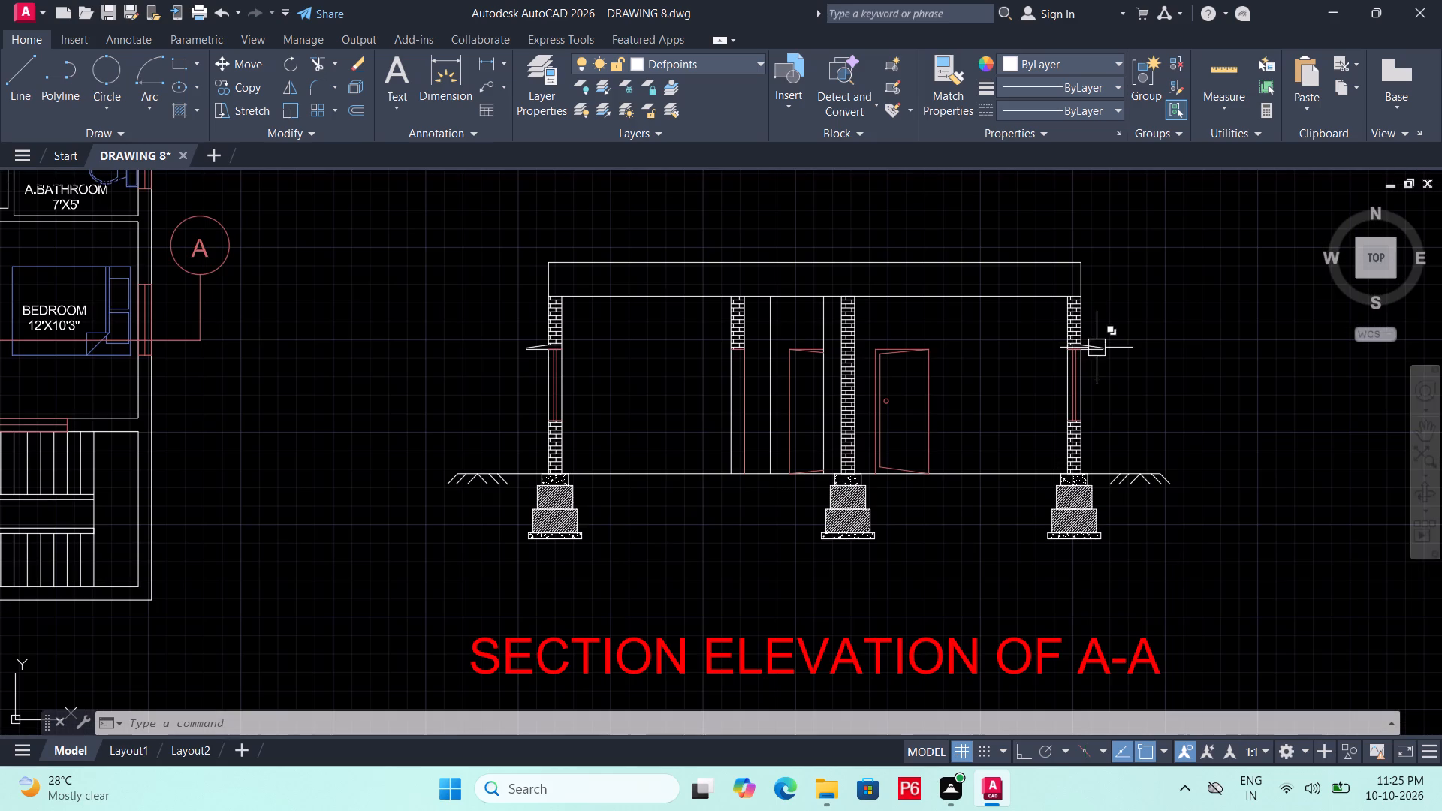
key(ctrl+s)
key(ctrl+s)
key(ctrl+s)
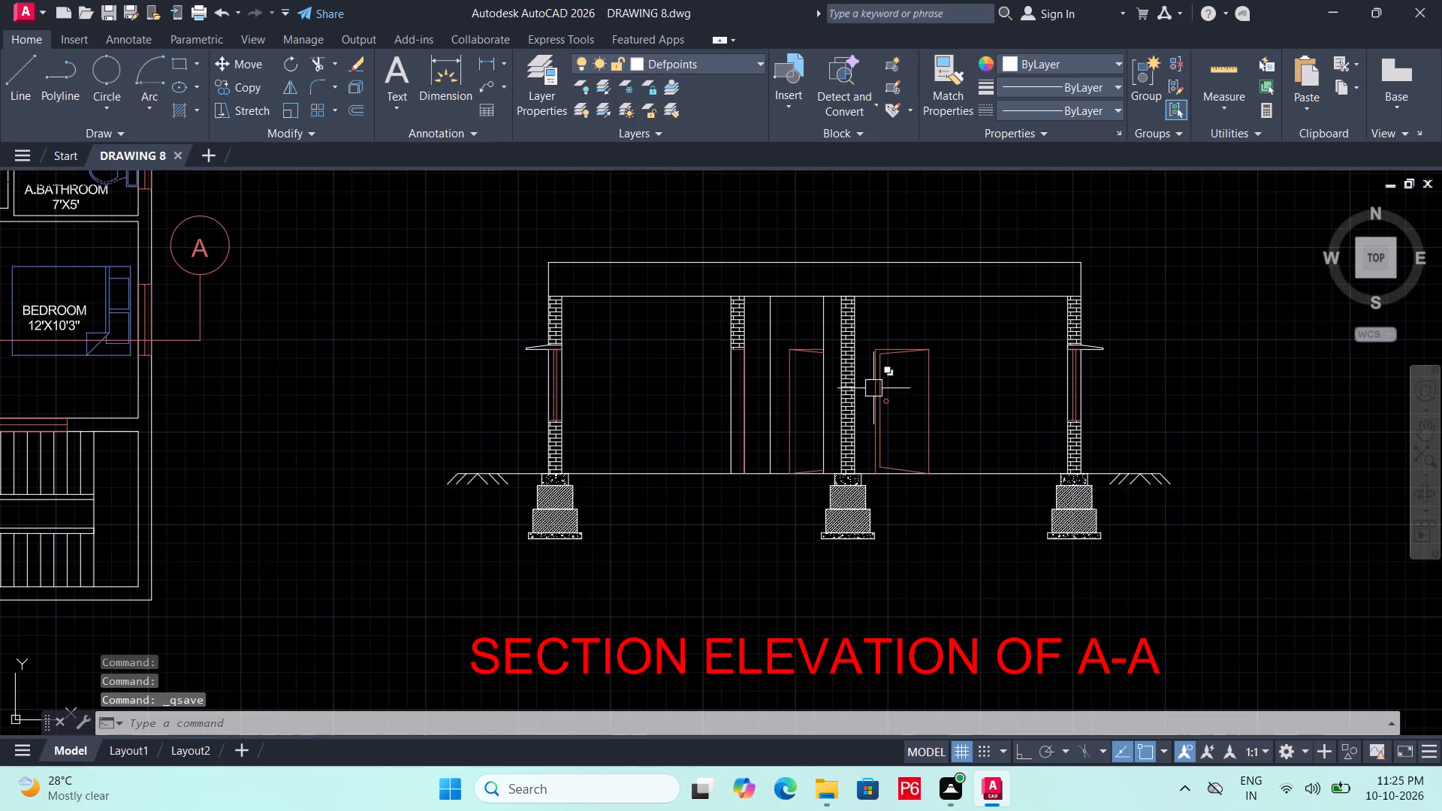
scroll(821, 399, down, 1)
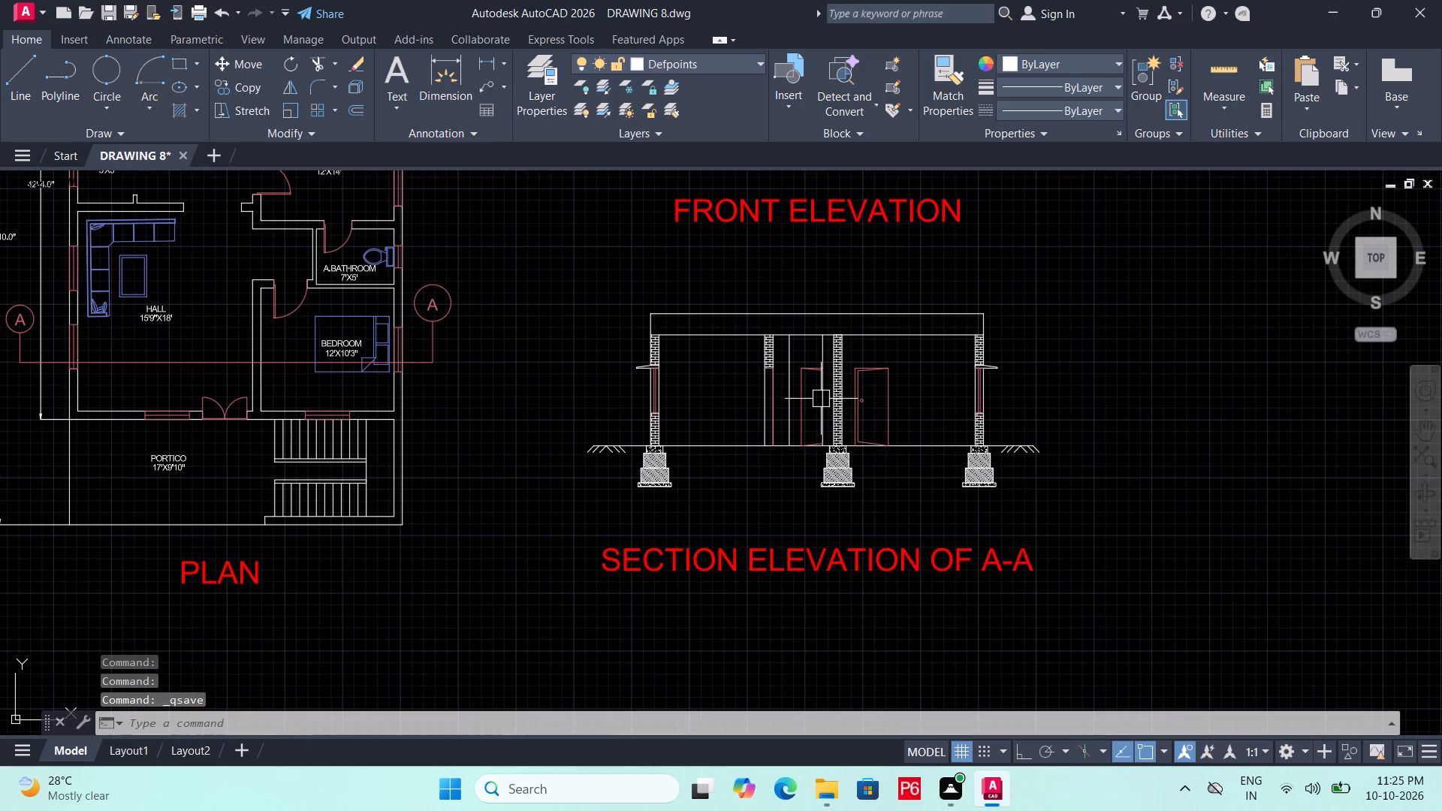
Save the drawing with the plan, front elevation and hatched section A-A.
scroll(821, 398, down, 1)
middle_drag(839, 427, 854, 529)
key(ctrl+s)
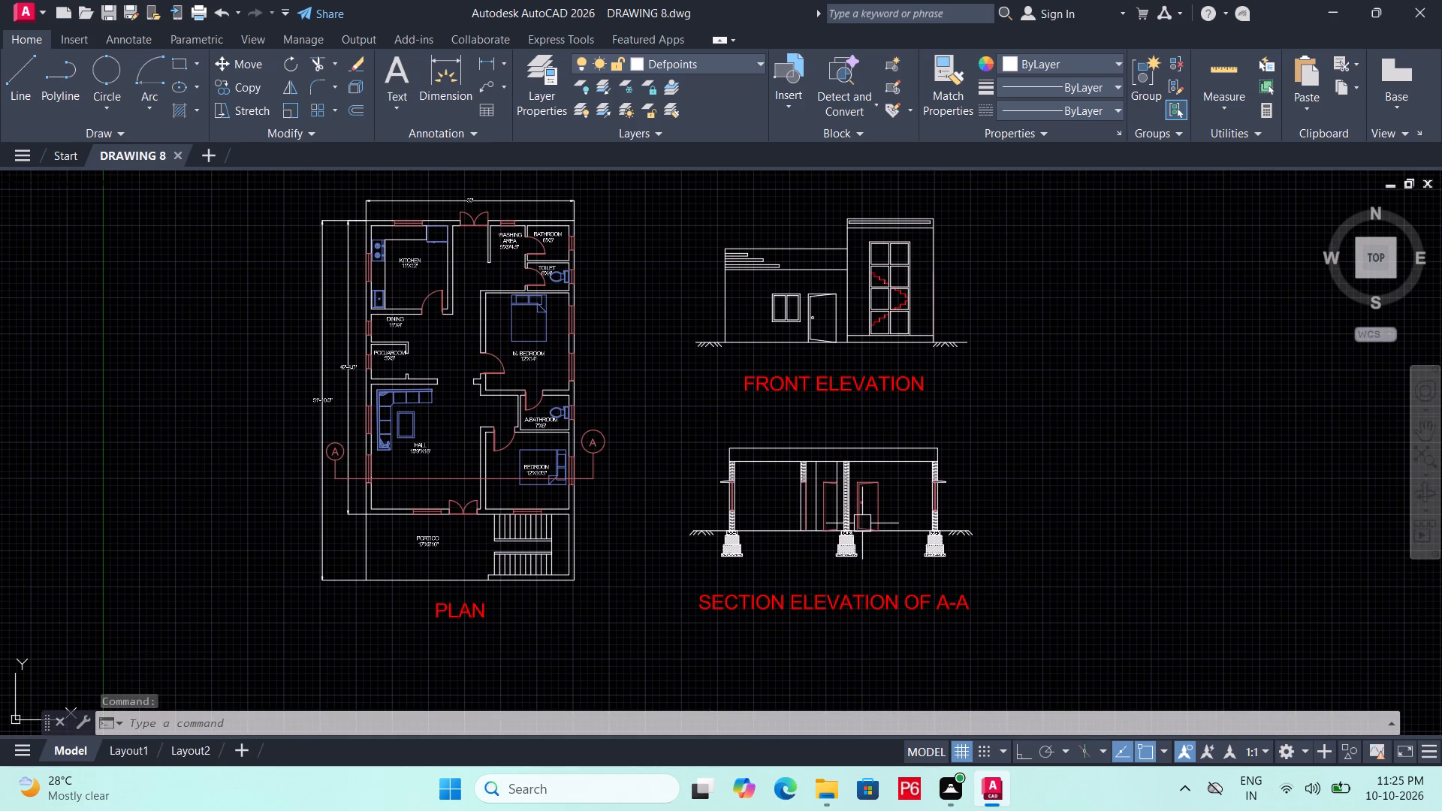
key(ctrl+s)
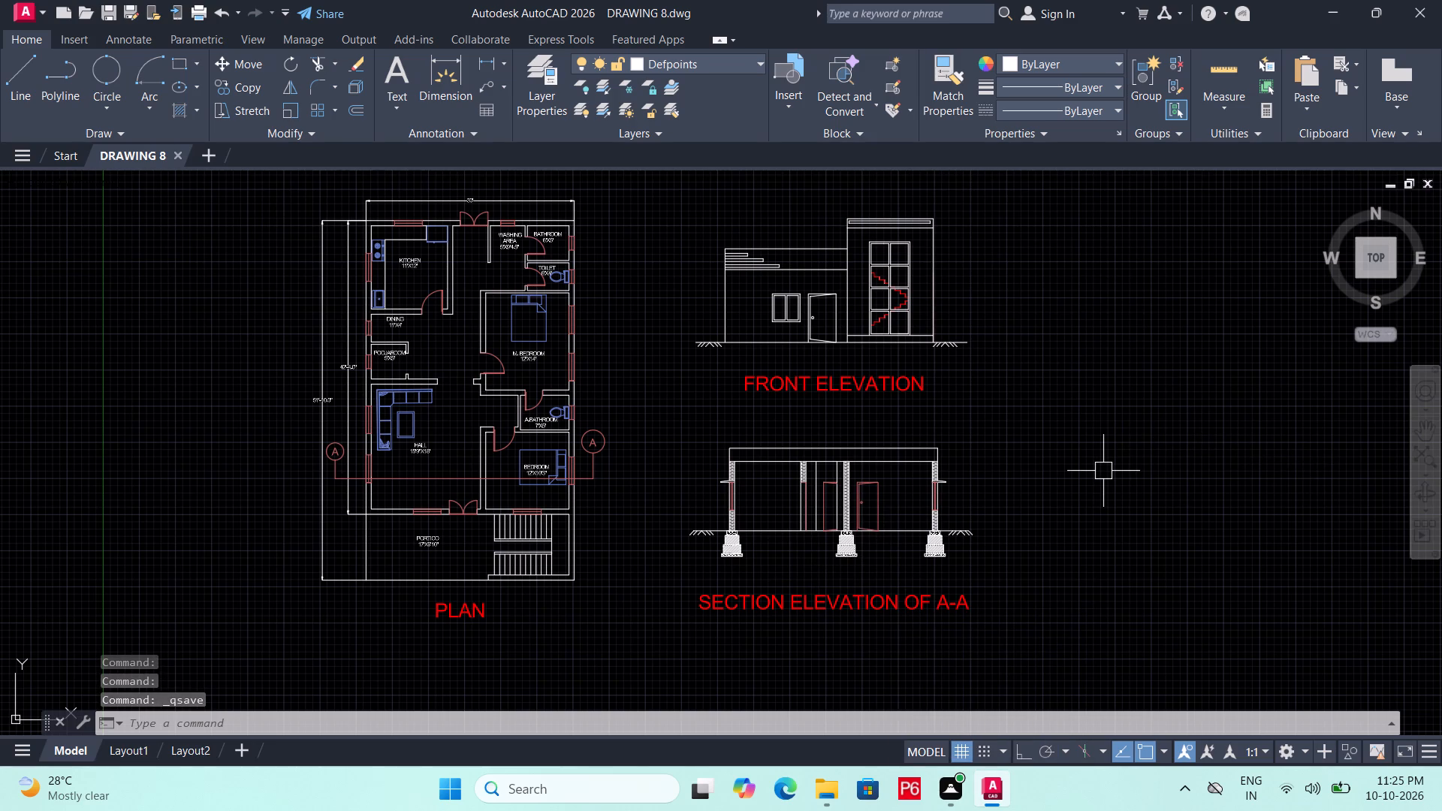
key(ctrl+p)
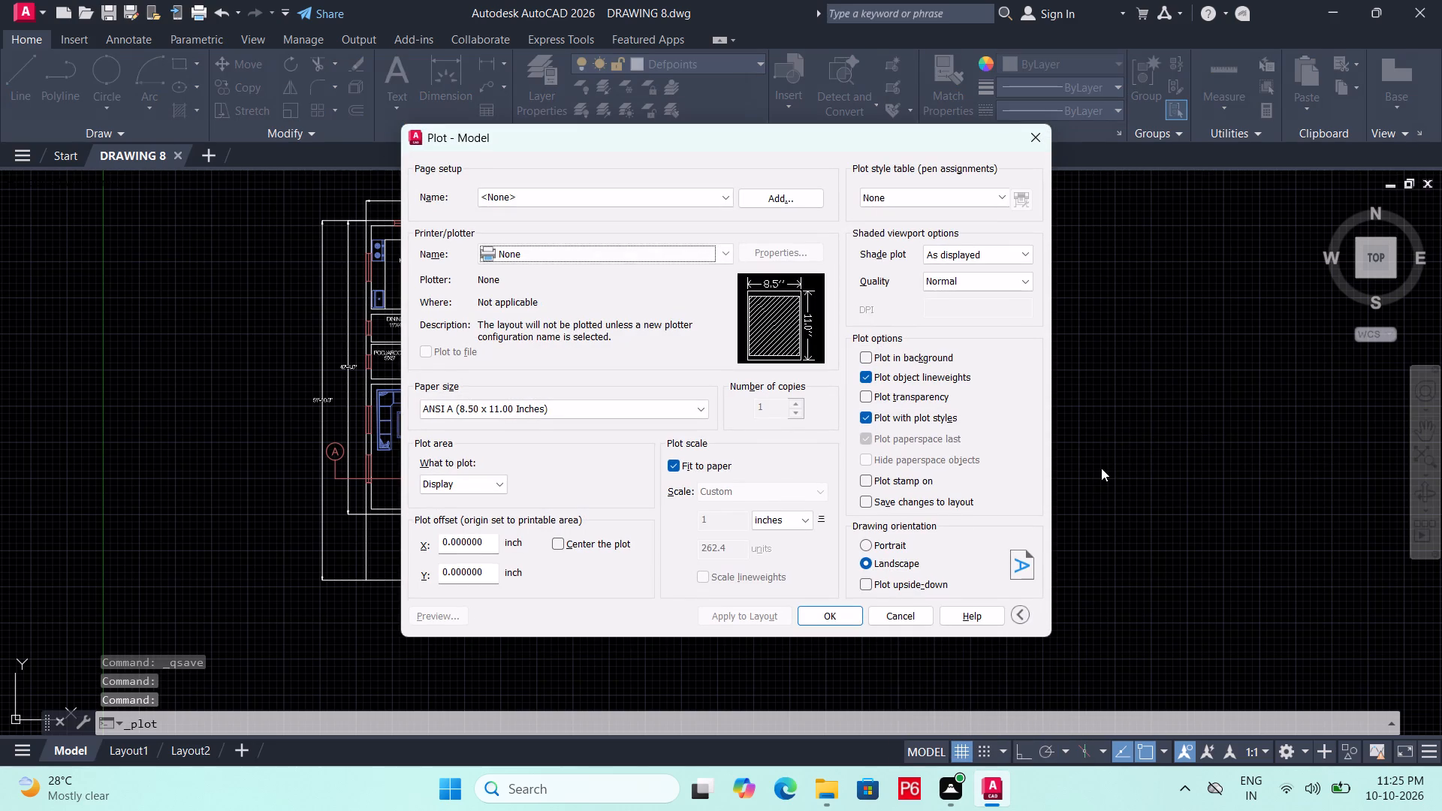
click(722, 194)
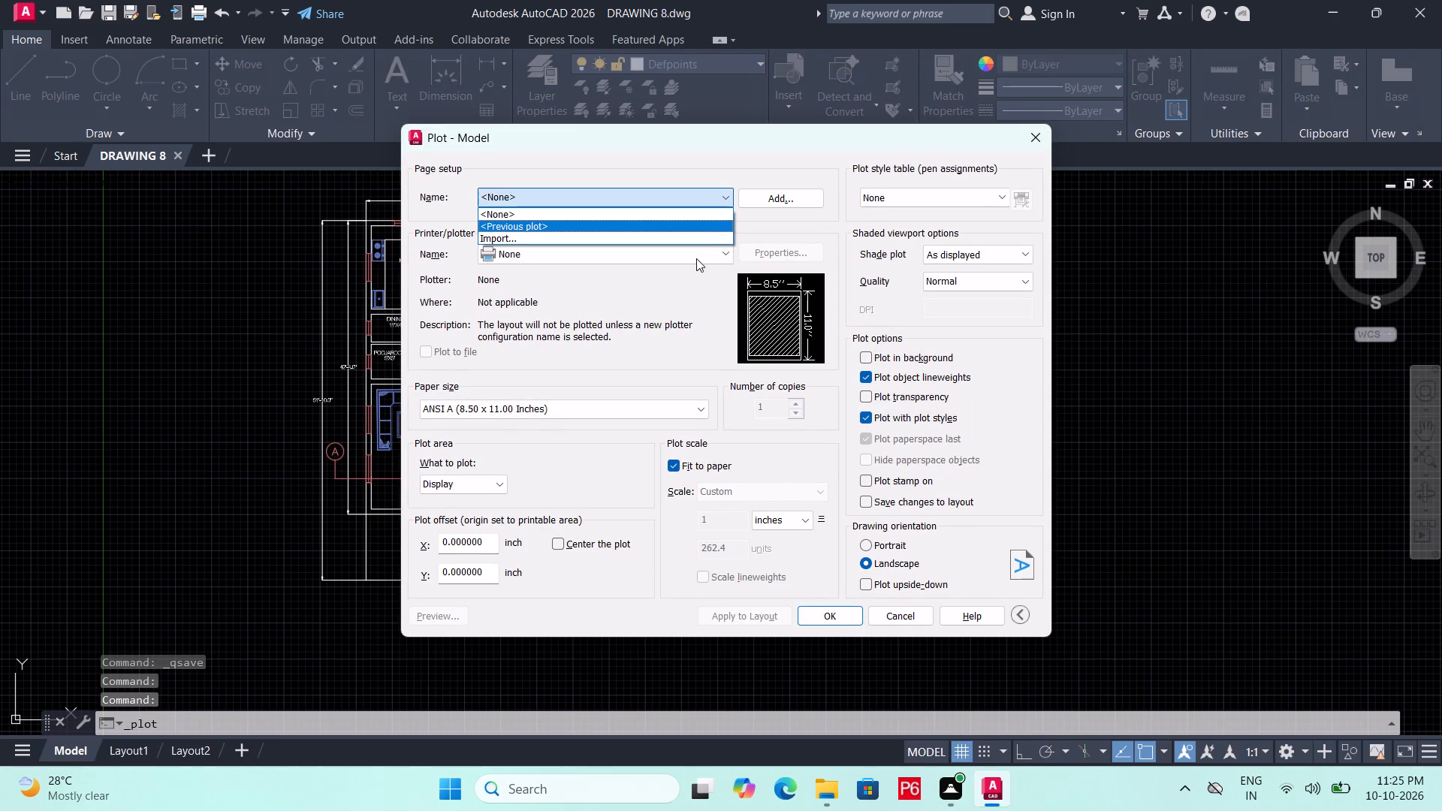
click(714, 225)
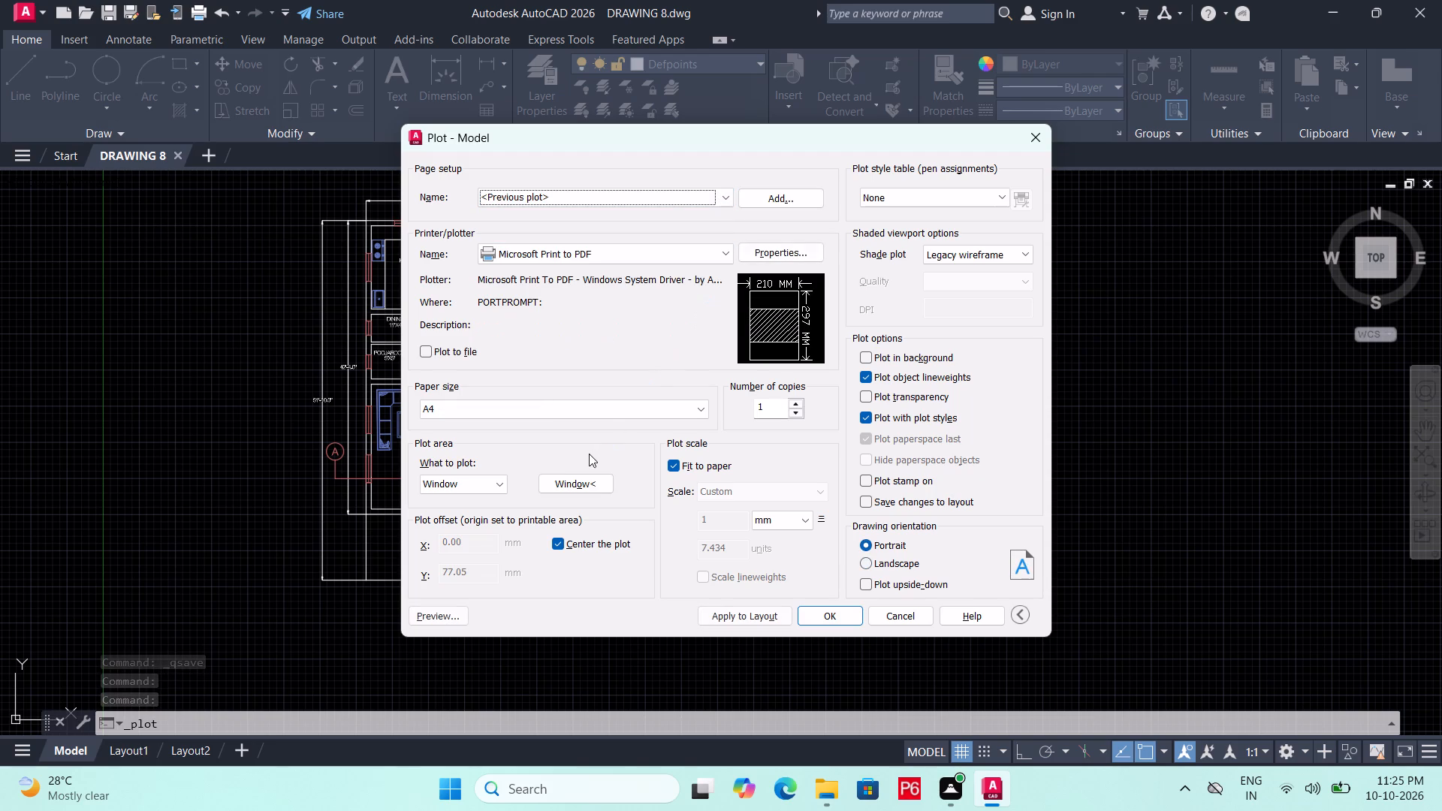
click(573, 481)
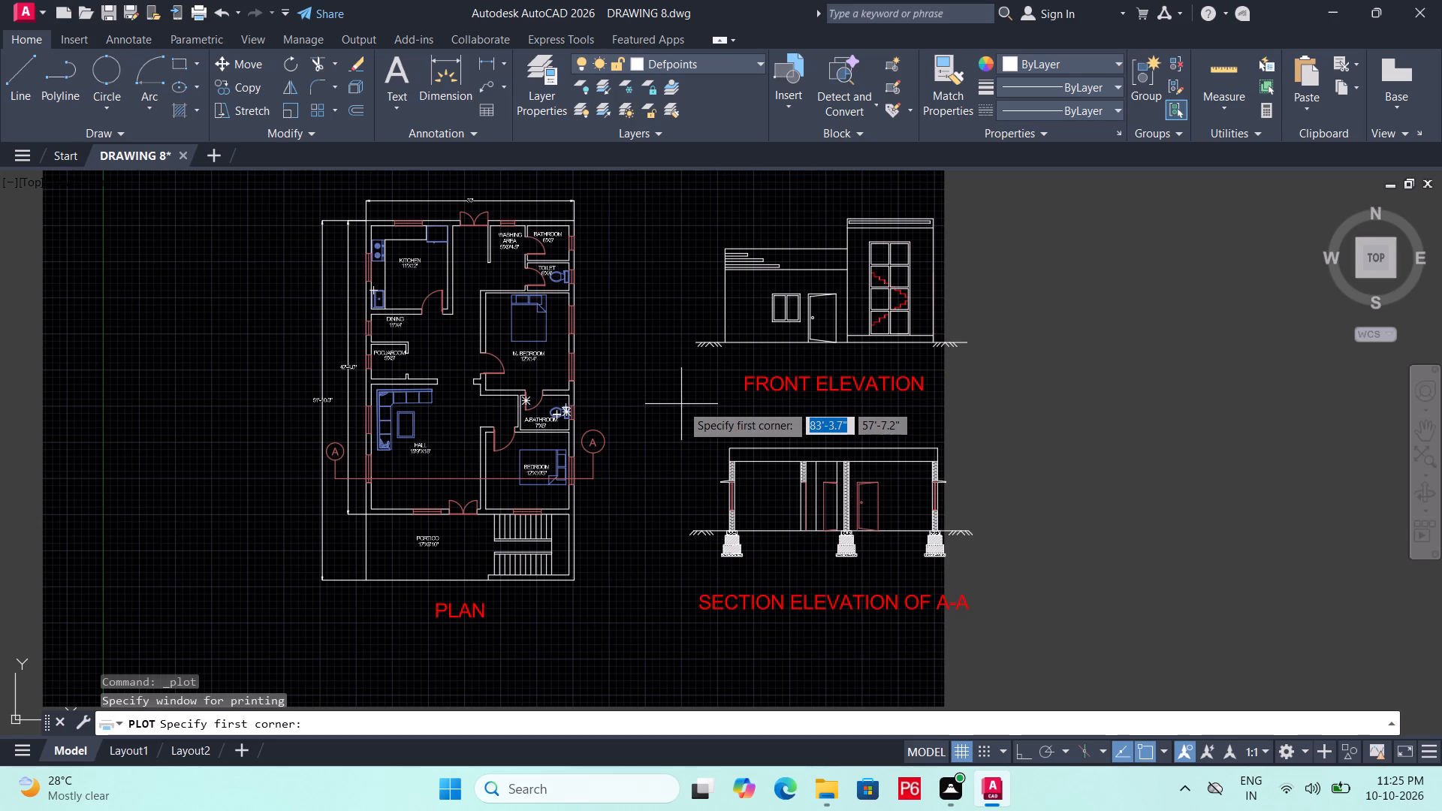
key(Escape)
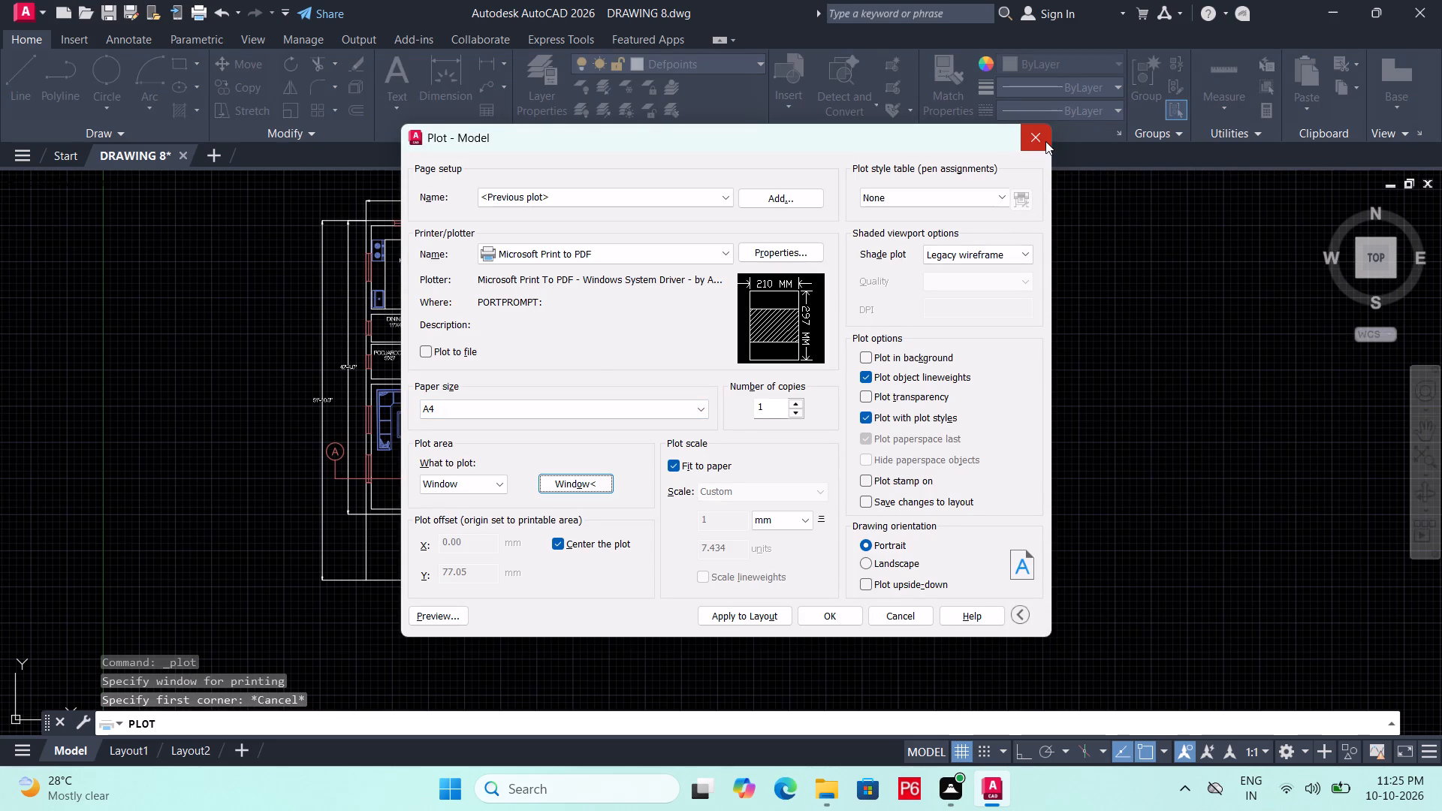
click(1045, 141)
Move the plan, front elevation and section A-A together with their titles diagonally down and left, closer to the origin.
middle_click(994, 313)
scroll(994, 309, down, 1)
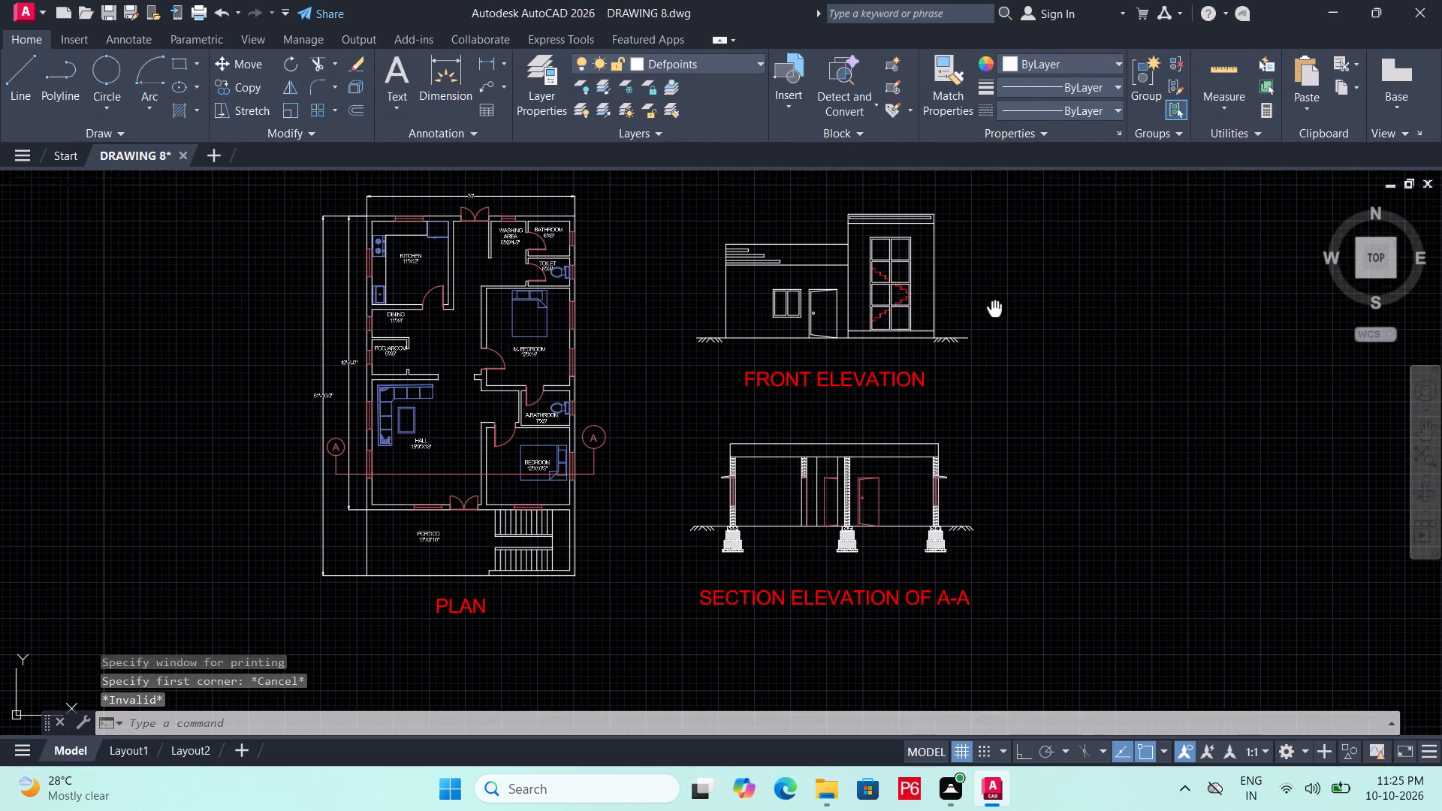
middle_click(996, 317)
click(537, 208)
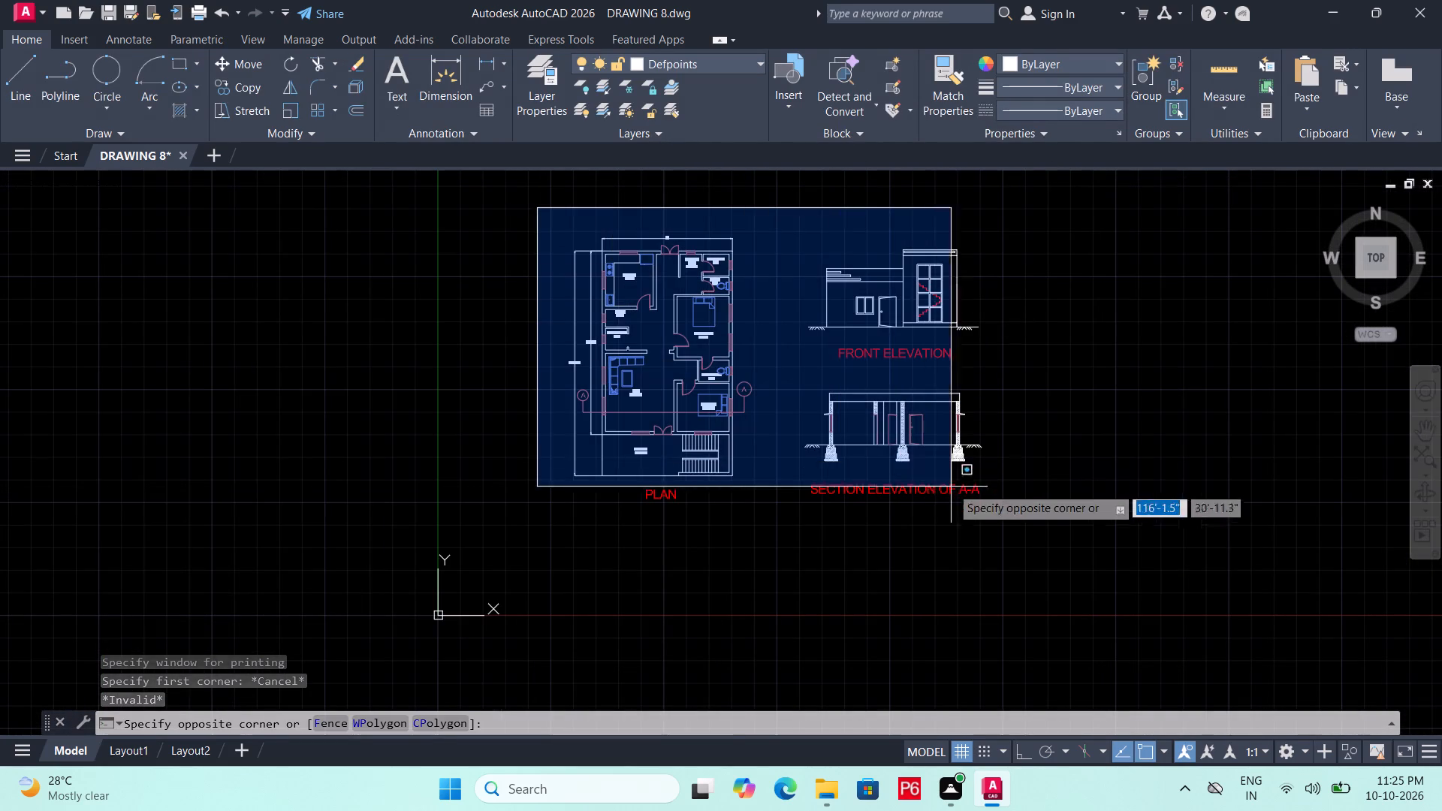
click(1003, 535)
text(M)
key(space)
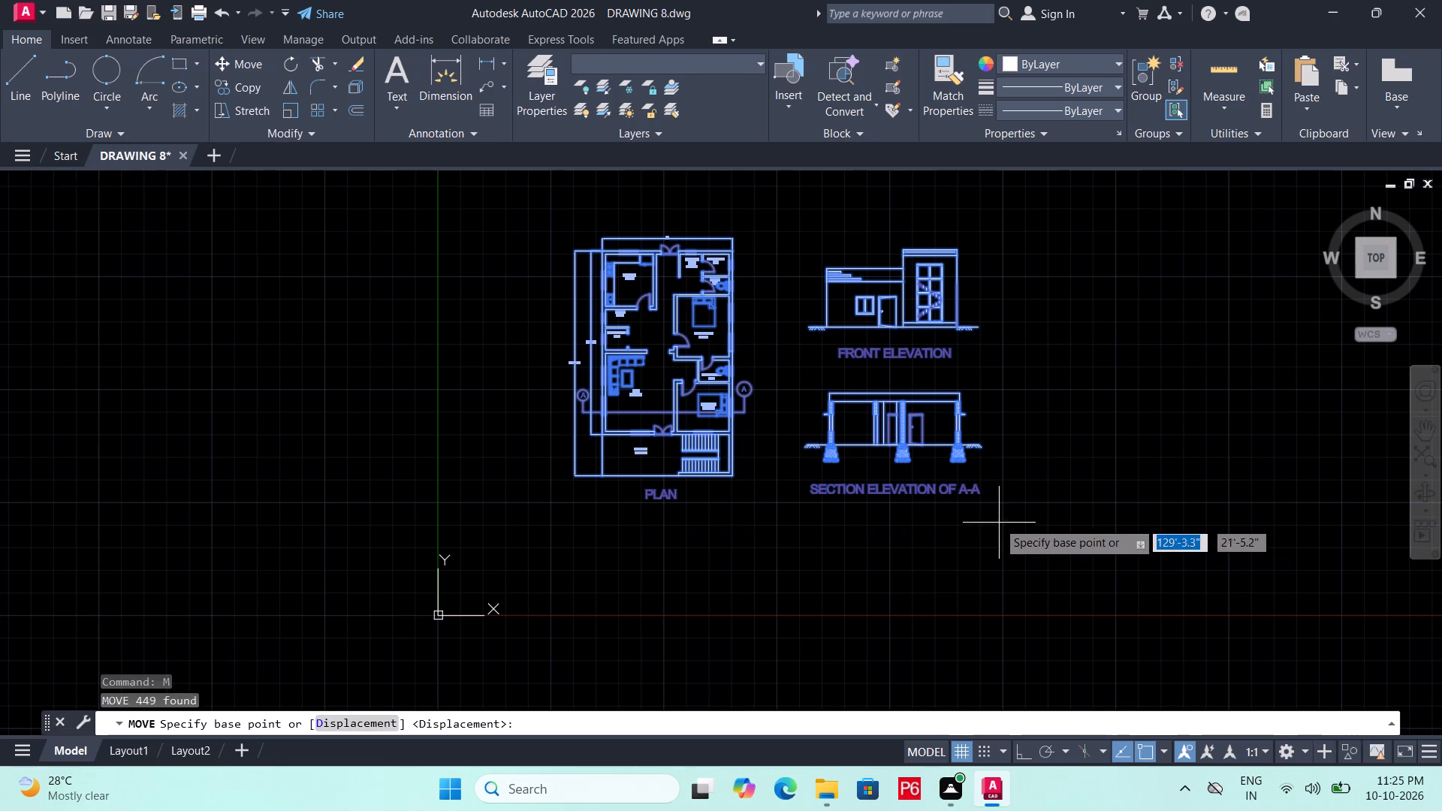
click(986, 495)
click(909, 583)
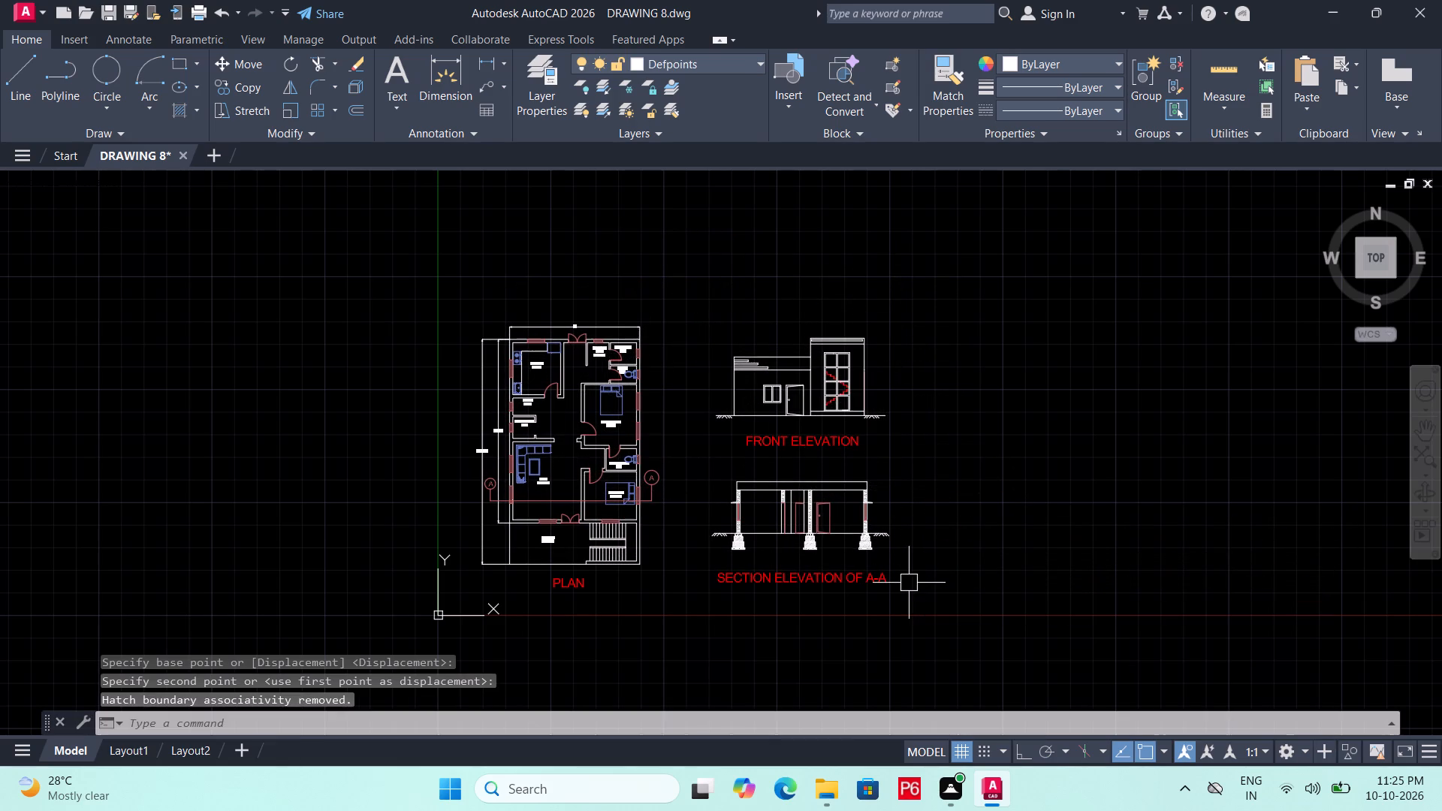
Save the drawing with the plan and elevations at their shifted position.
key(ctrl+s)
scroll(843, 529, up, 1)
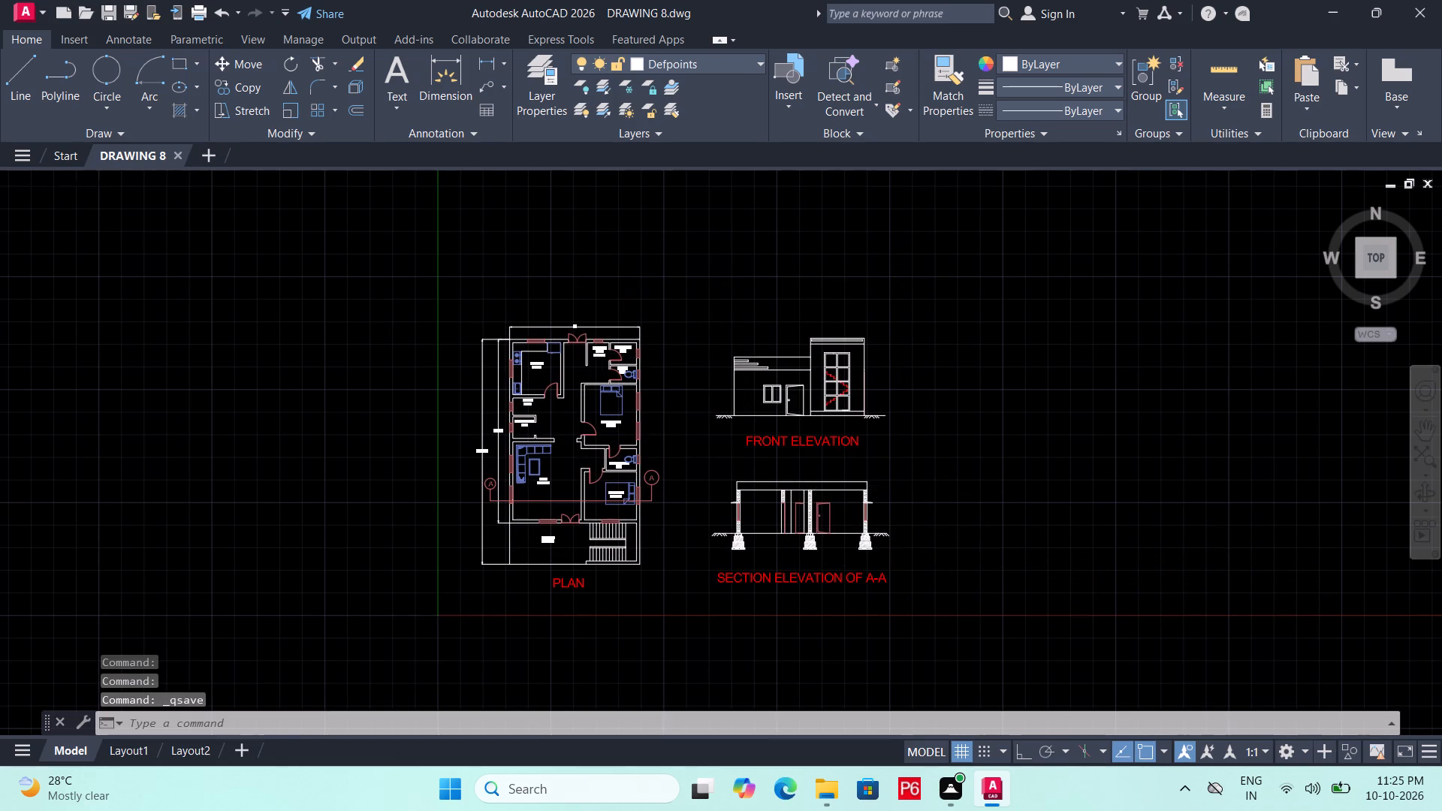
scroll(849, 534, down, 1)
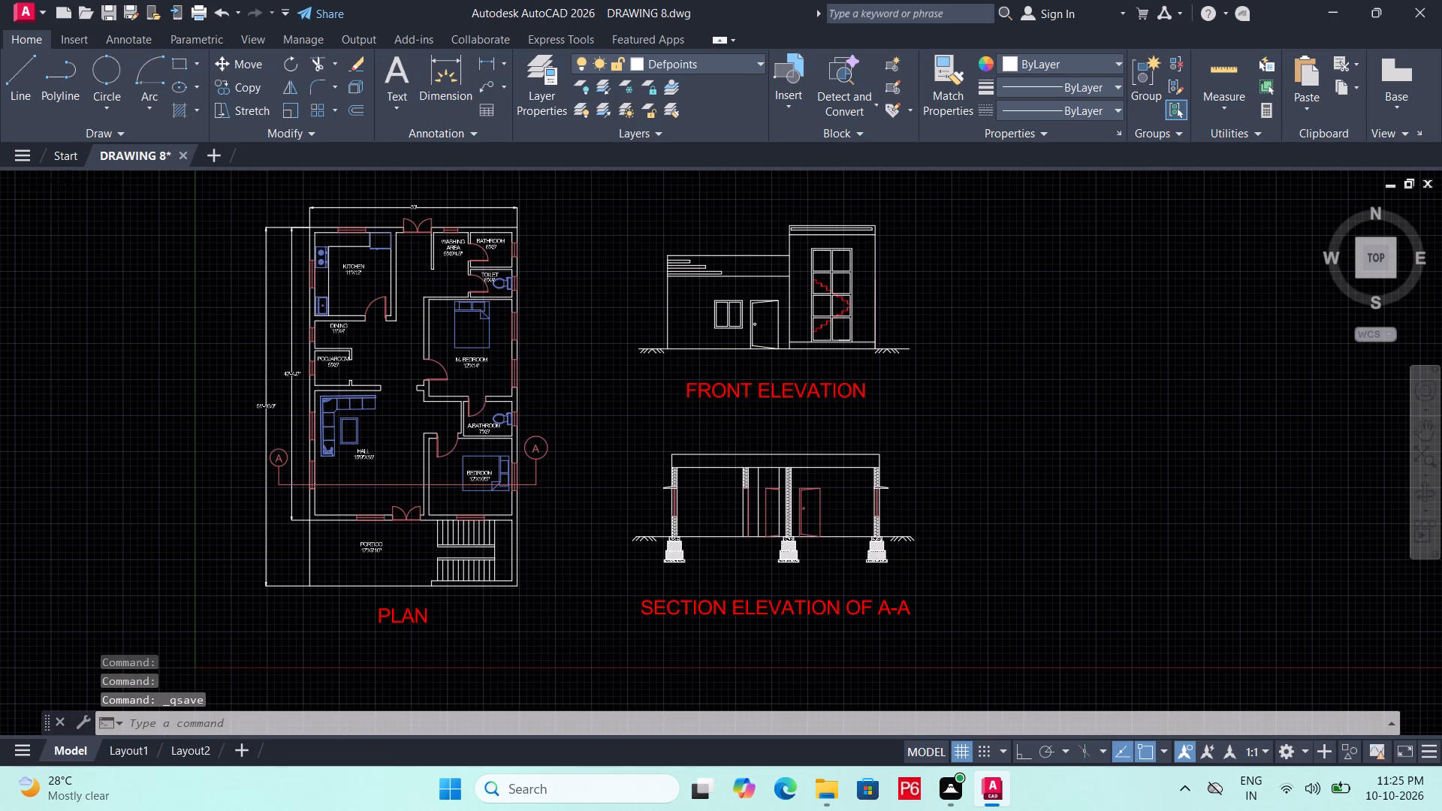
scroll(849, 534, up, 1)
key(Escape)
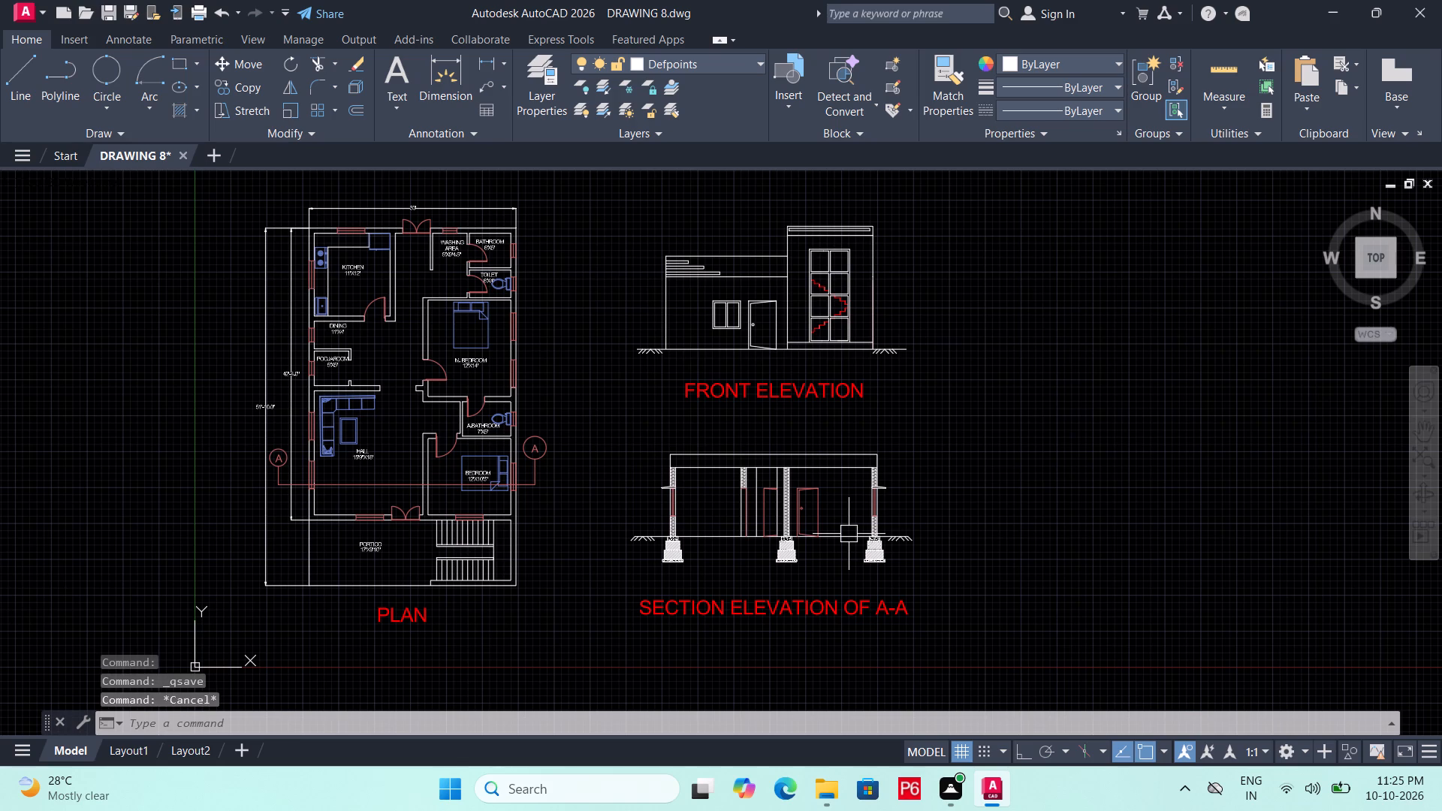
key(ctrl+s)
key(ctrl+s)
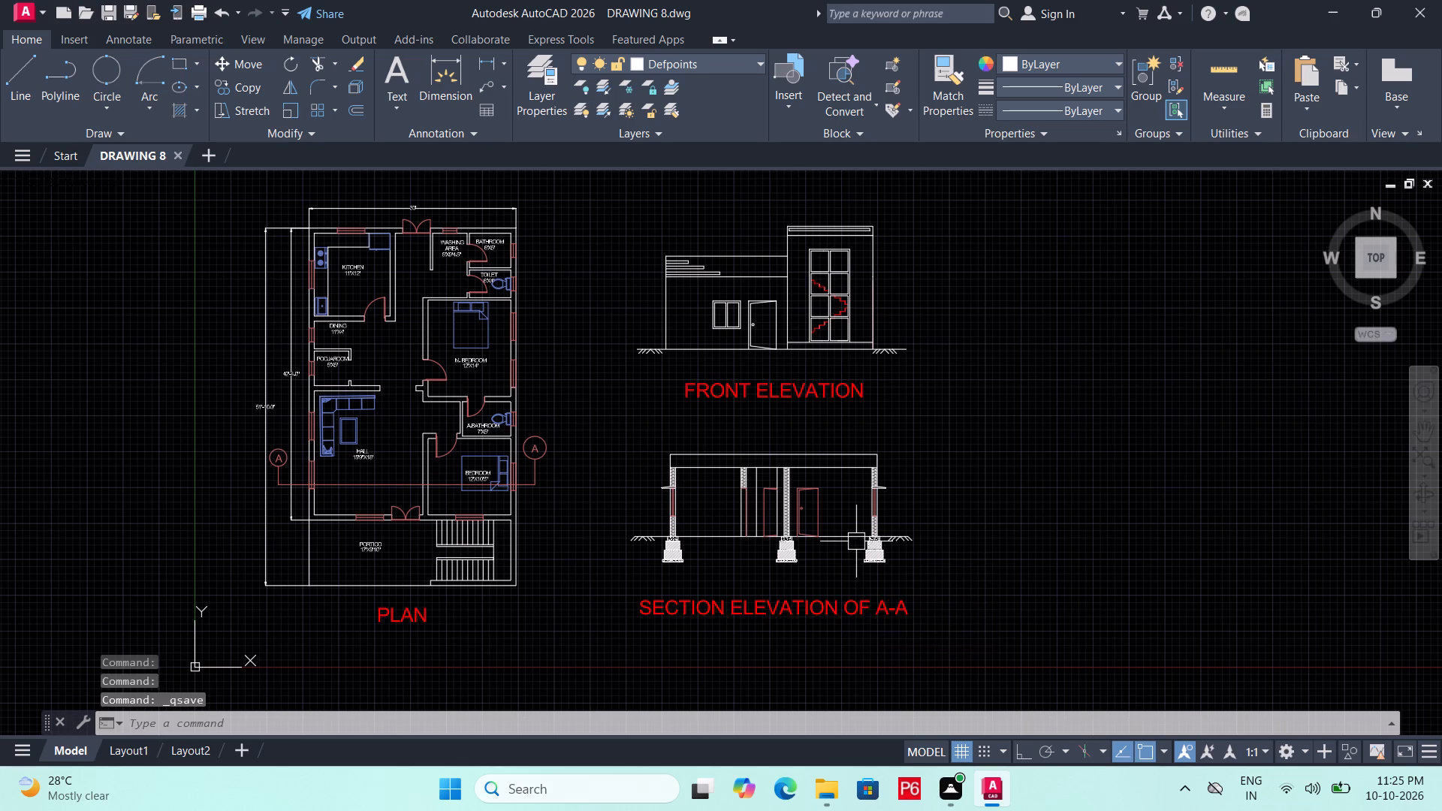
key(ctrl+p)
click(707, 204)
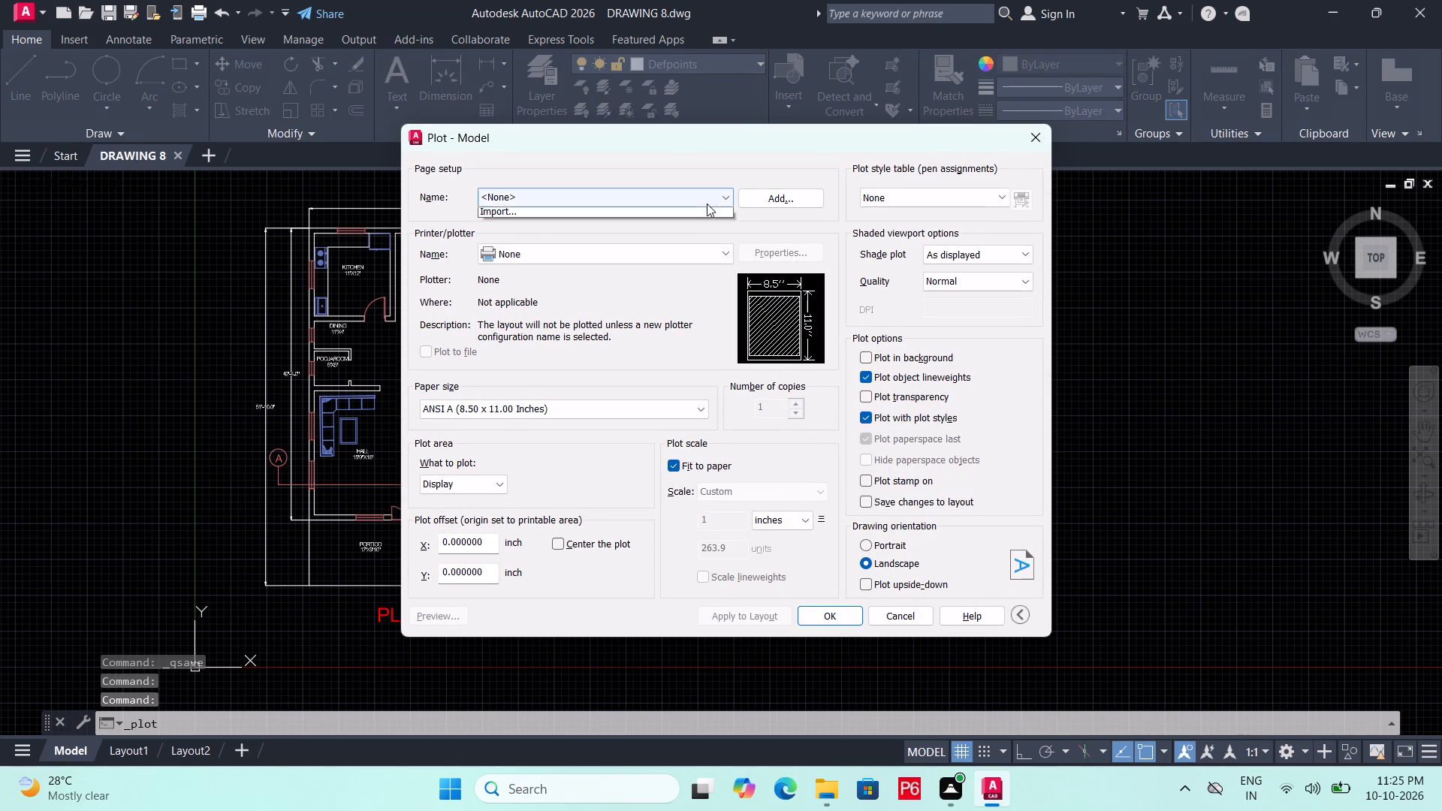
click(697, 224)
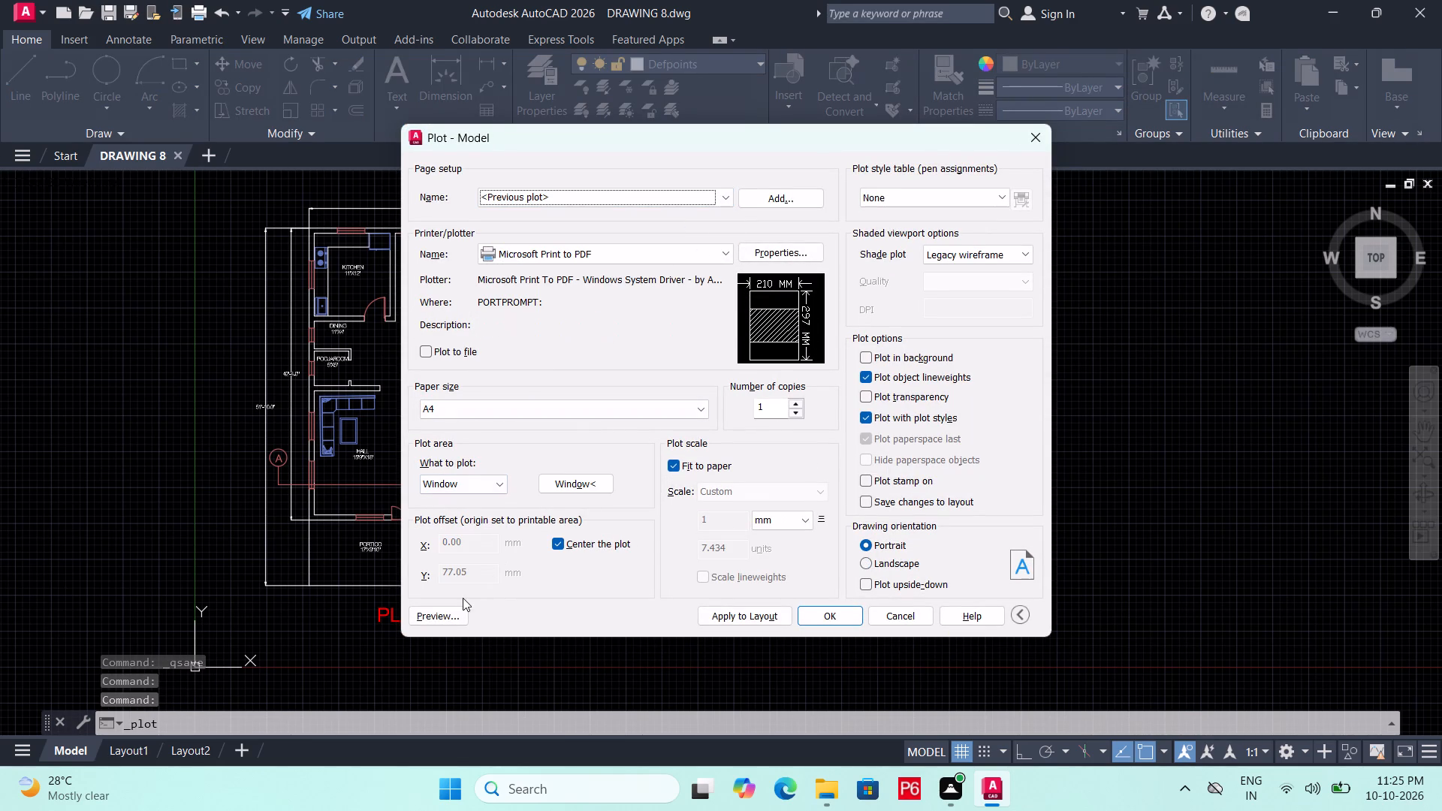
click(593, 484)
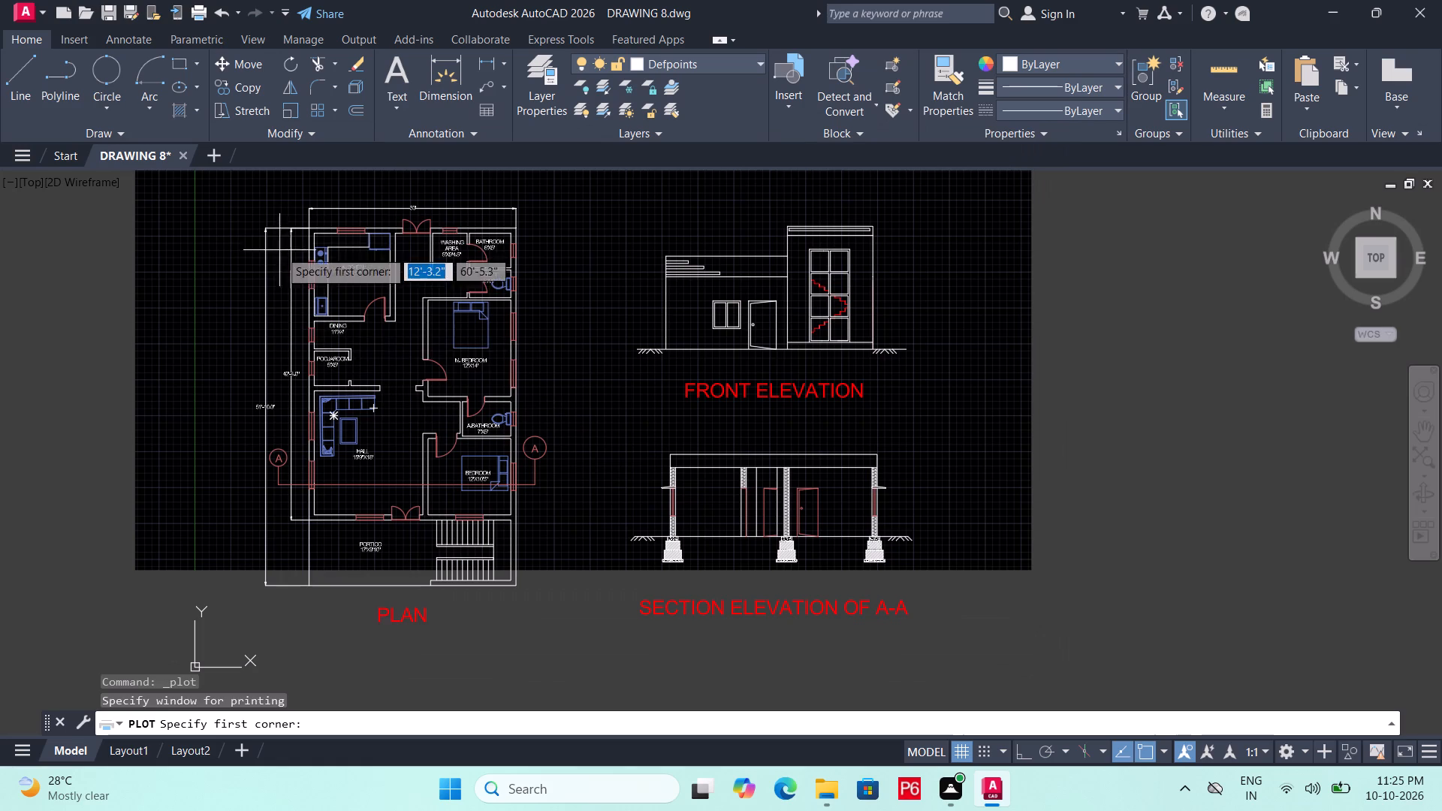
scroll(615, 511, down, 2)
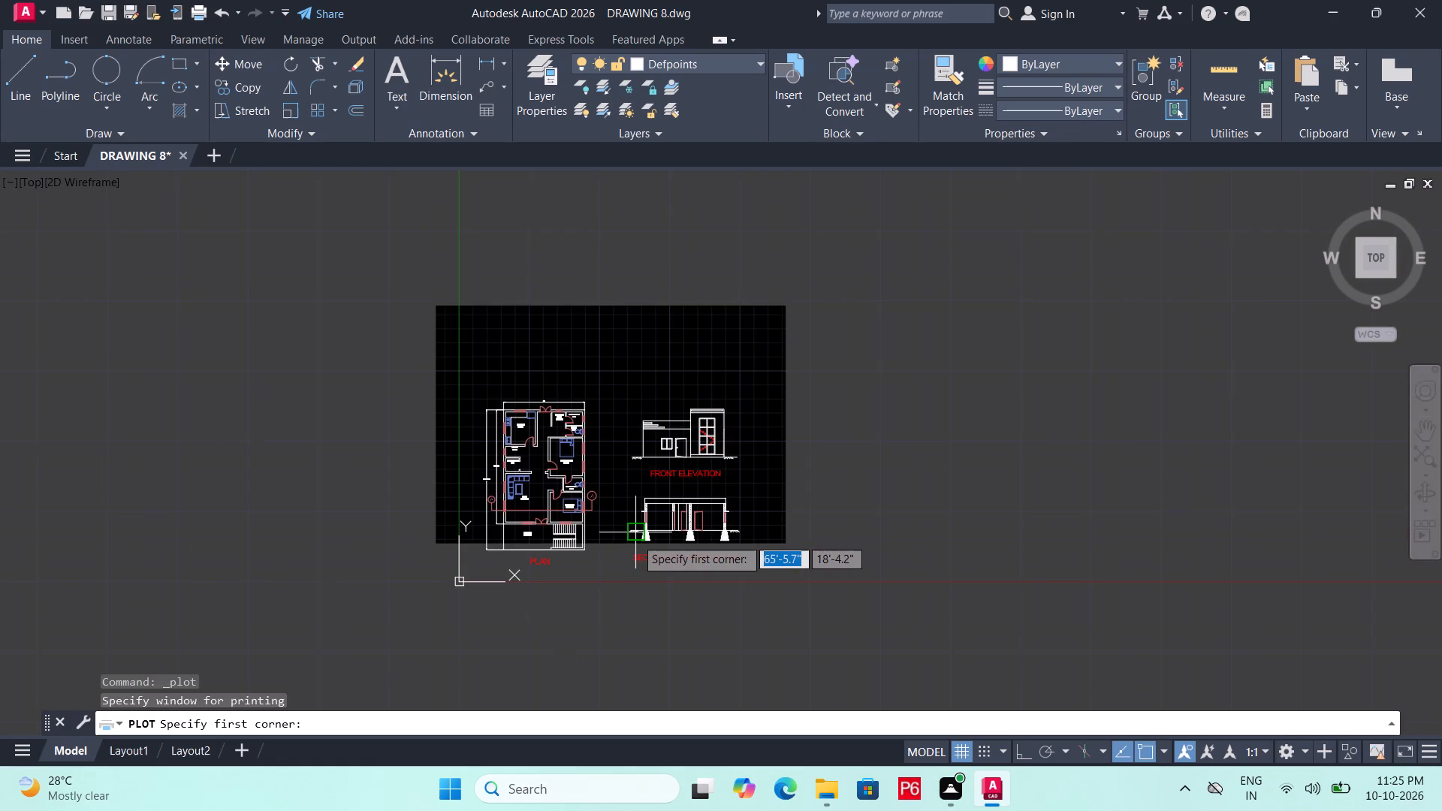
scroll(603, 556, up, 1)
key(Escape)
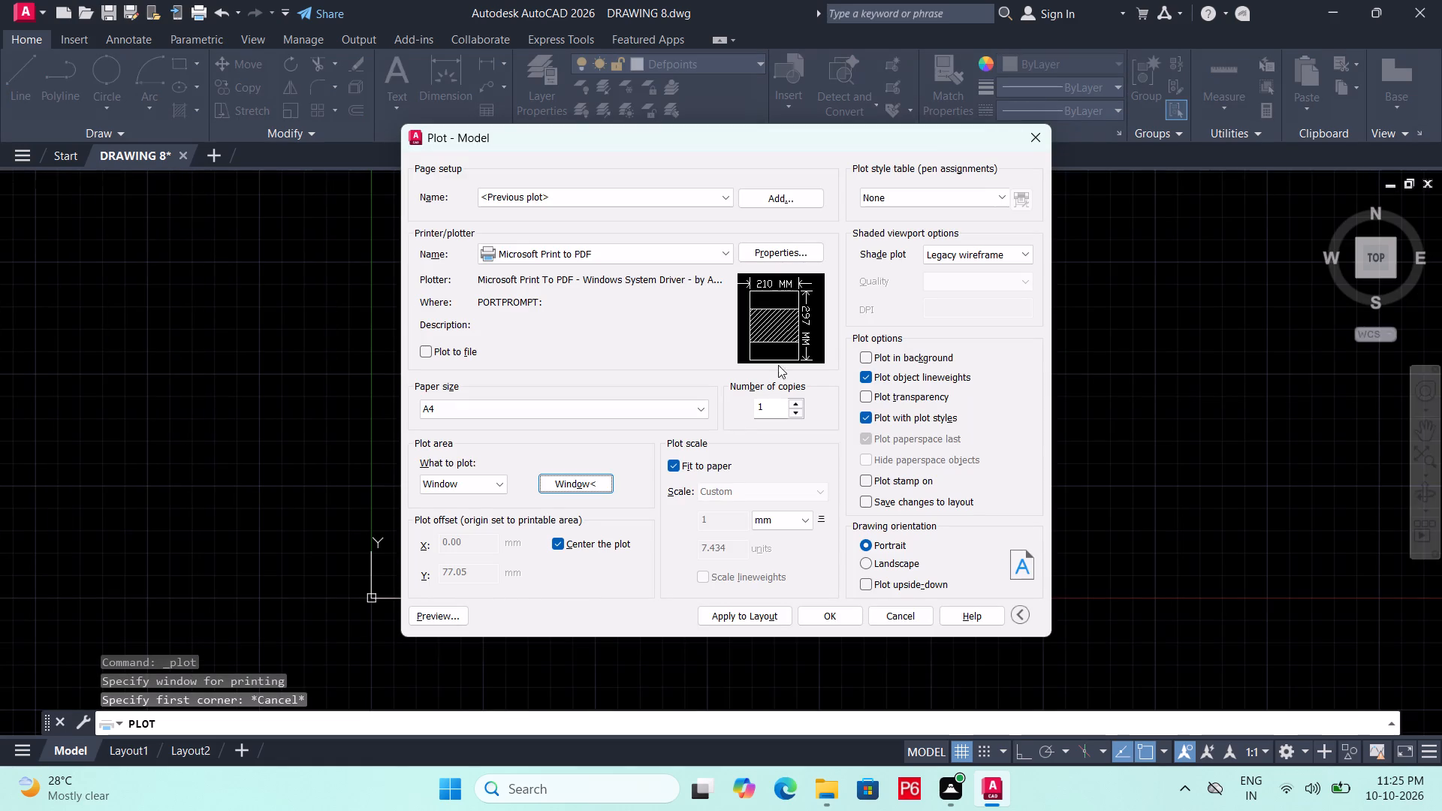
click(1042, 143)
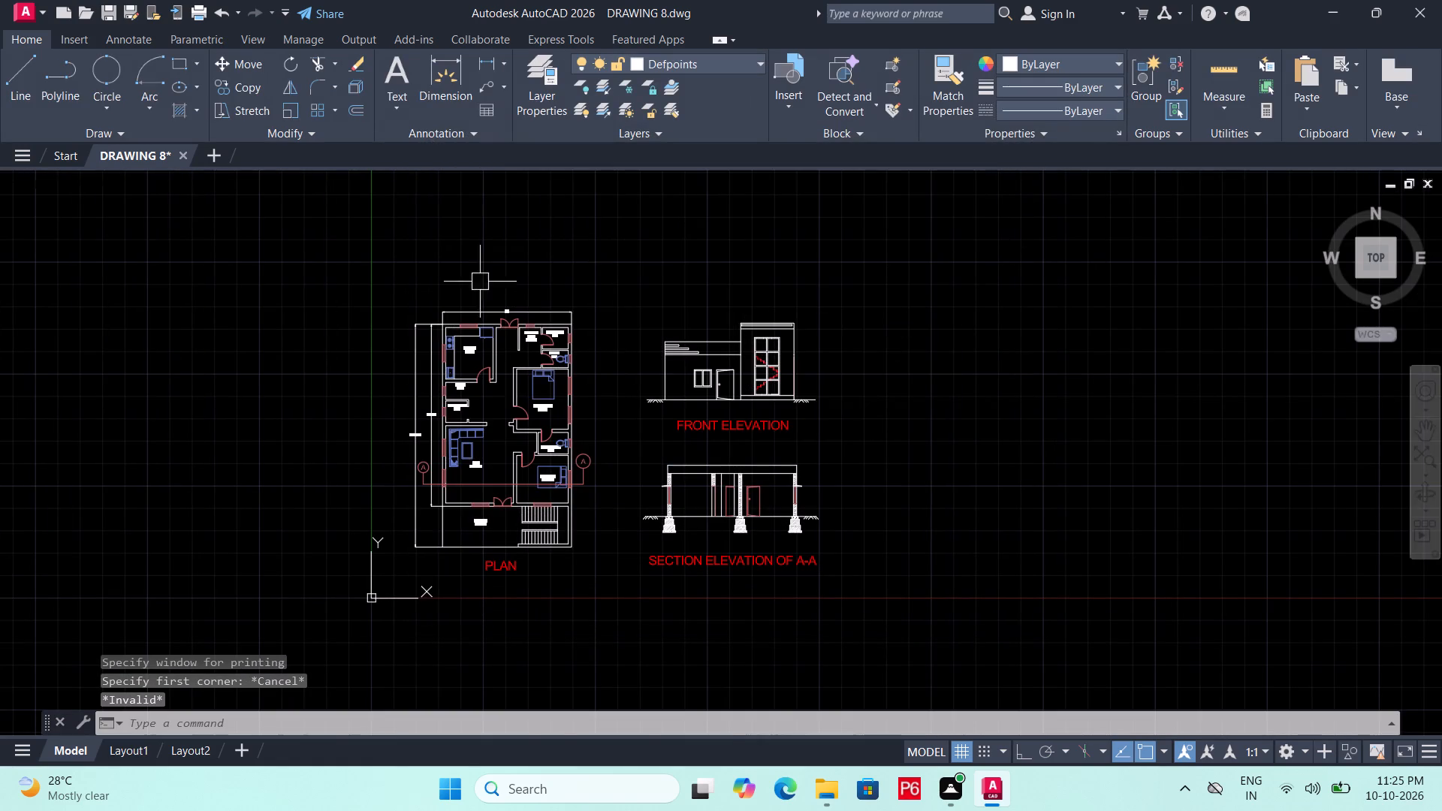
Move the plan, front elevation and section A-A with their titles almost straight up, about 21'-10" away from the X axis.
drag(401, 285, 409, 287)
click(872, 598)
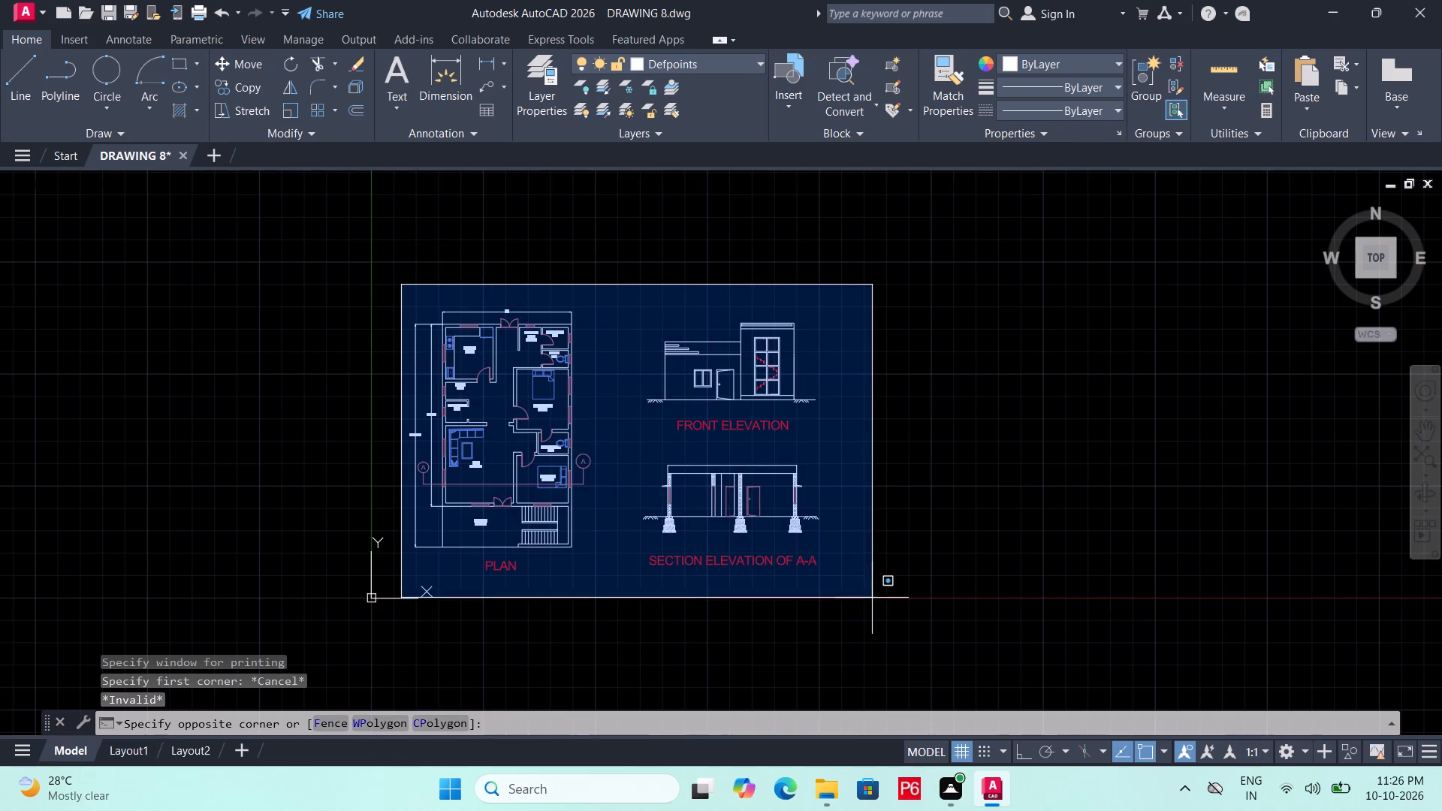
key(m)
key(space)
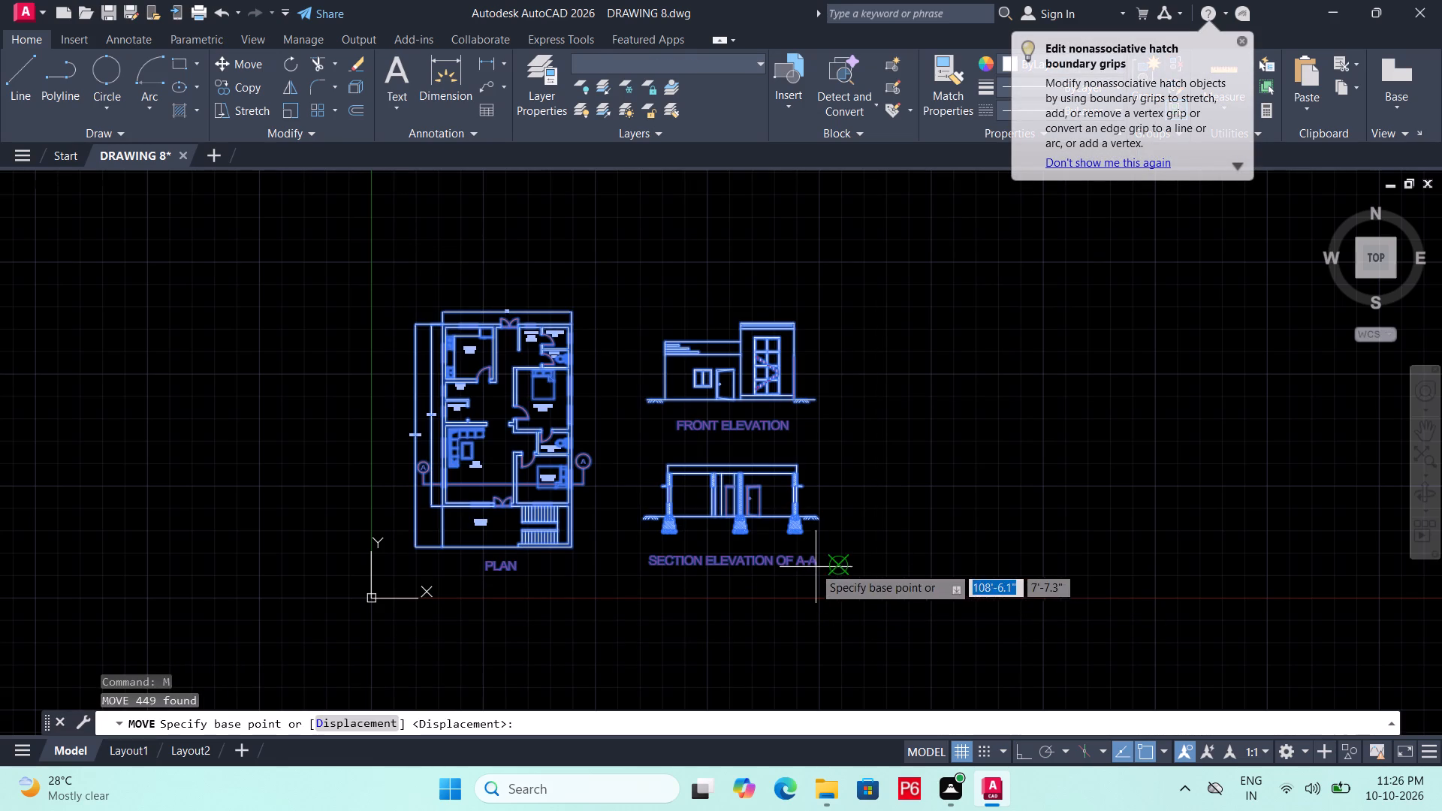
click(812, 566)
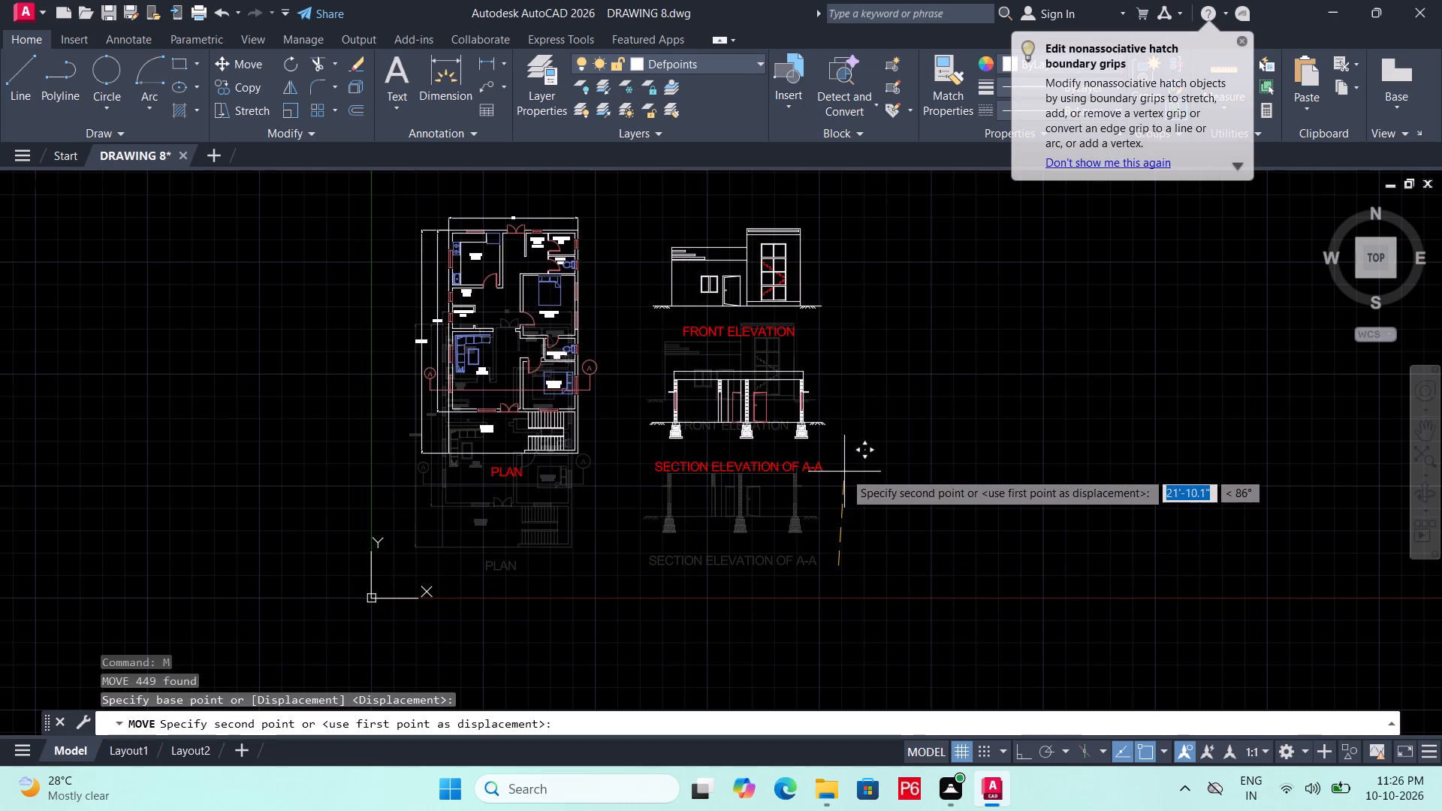
click(844, 472)
Save the drawing with the plan and elevations moved up.
key(ctrl+s)
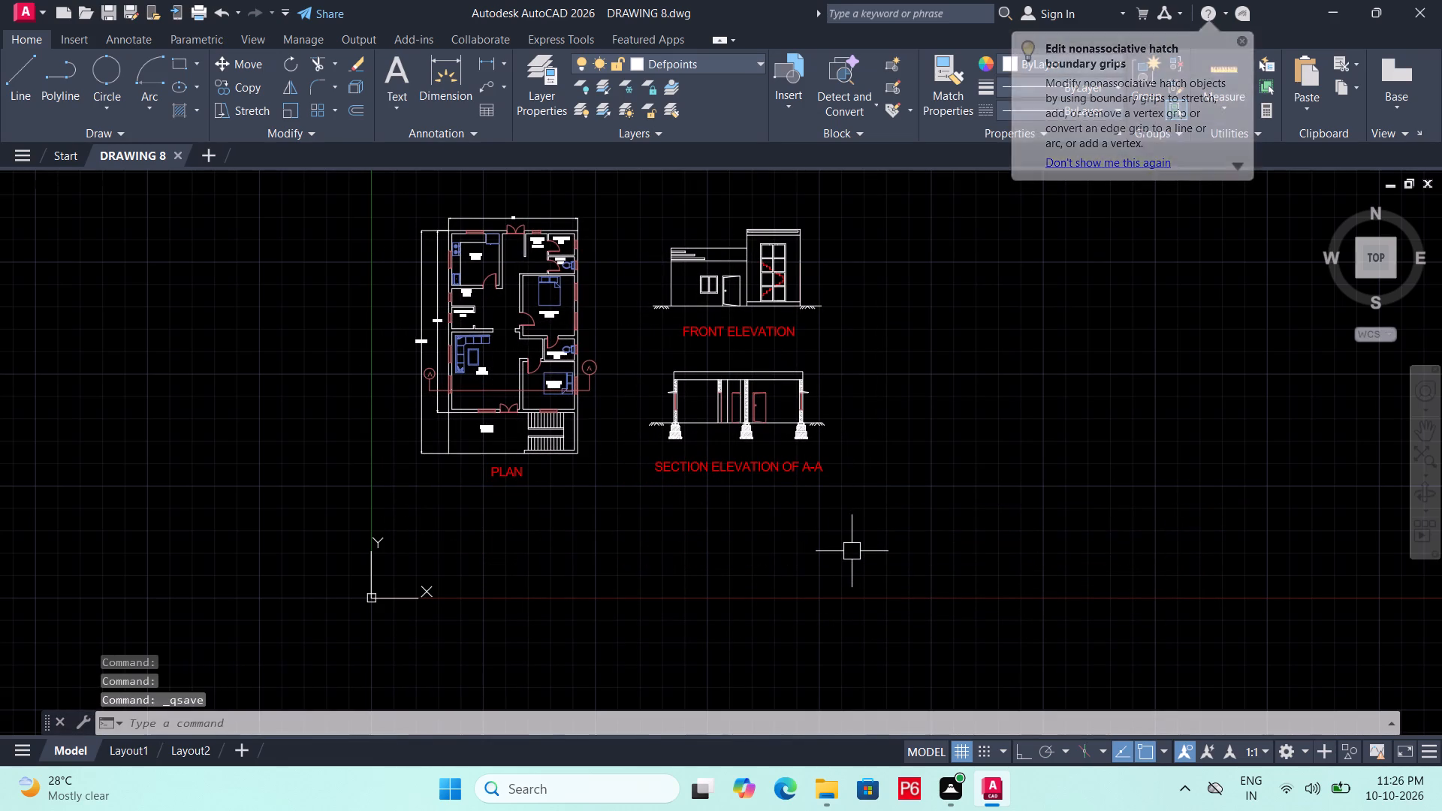
key(ctrl+s)
key(ctrl+s)
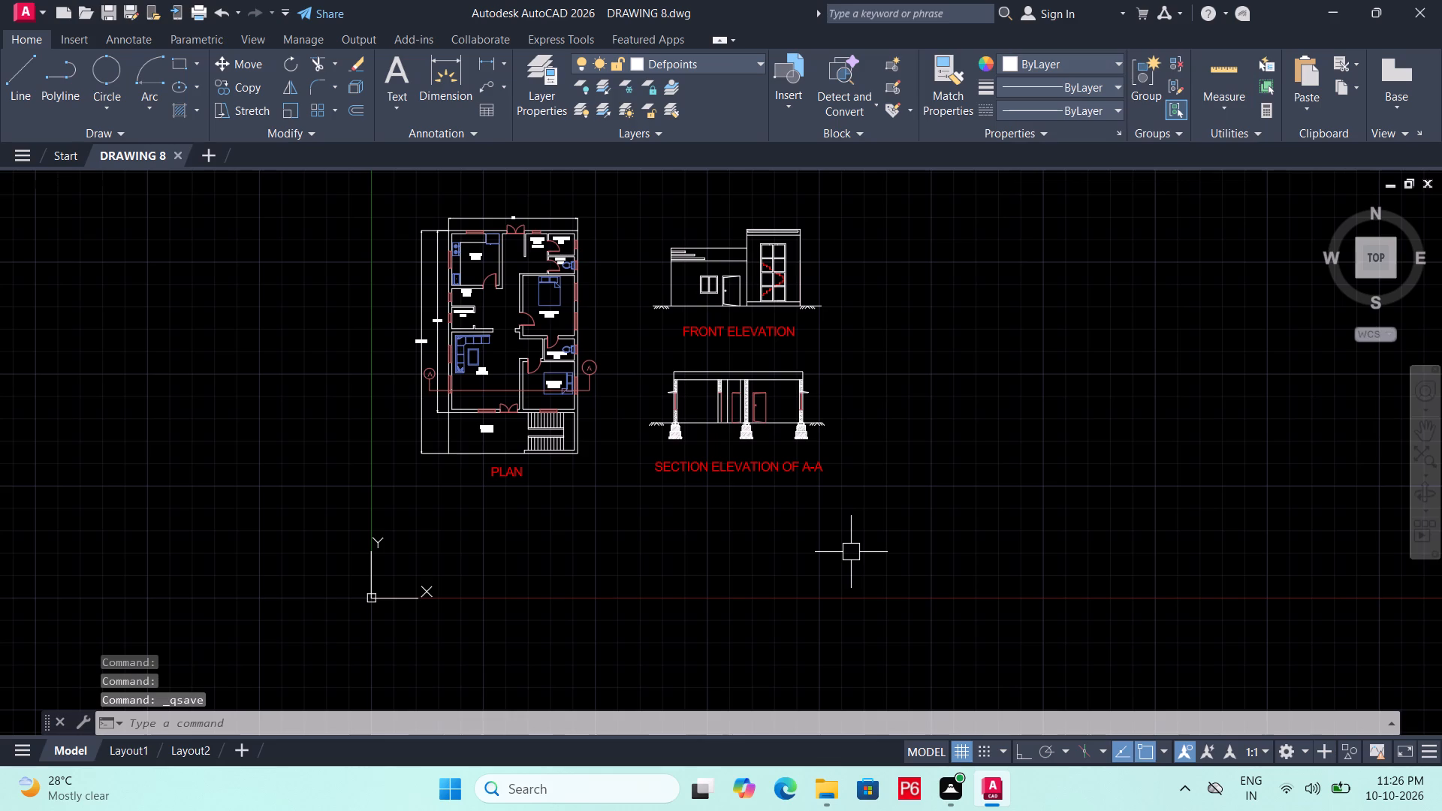
Set up a plot with the previous plot's settings and a window enclosing the plan, both elevations and their titles.
key(ctrl+p)
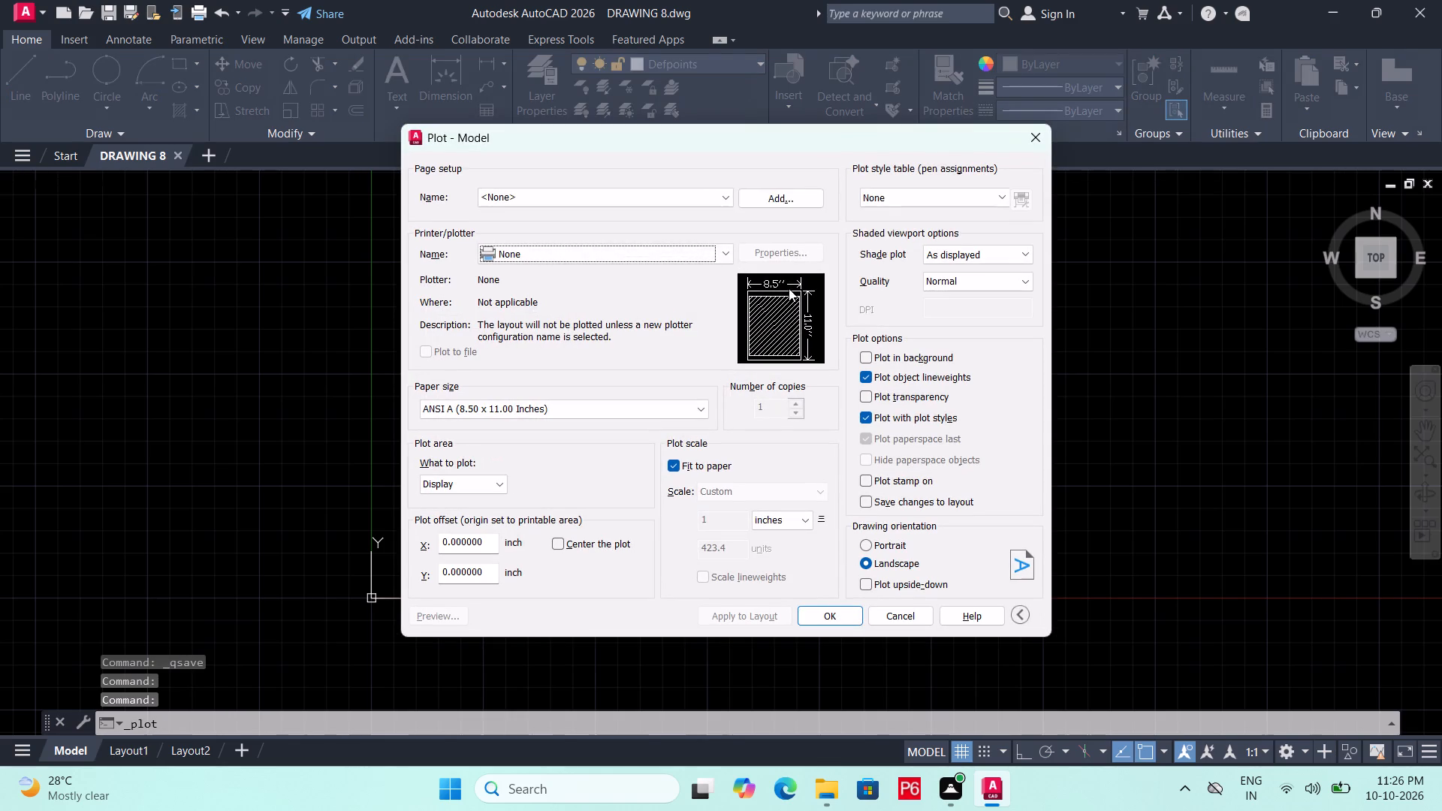
double_click(730, 206)
click(716, 205)
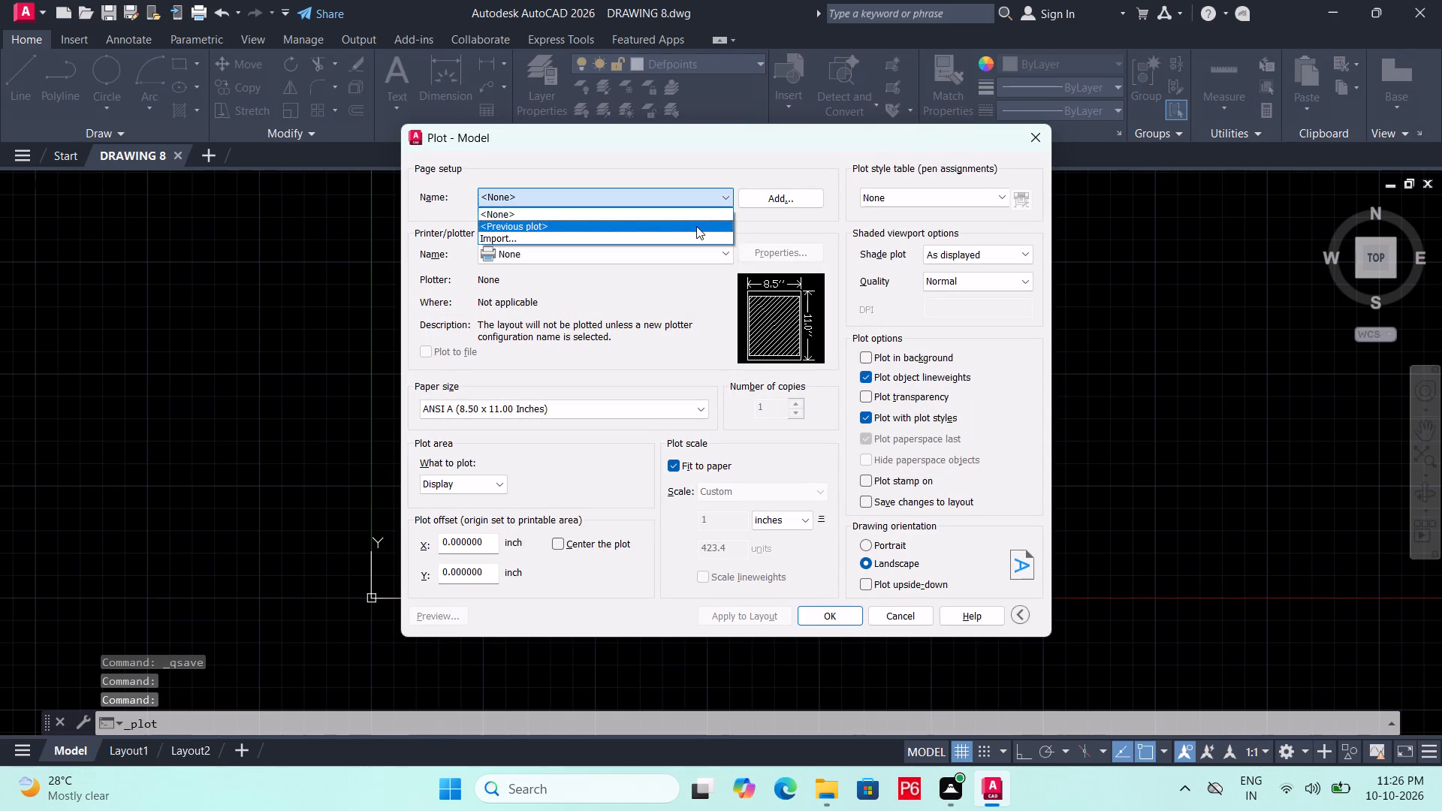
click(696, 226)
click(576, 481)
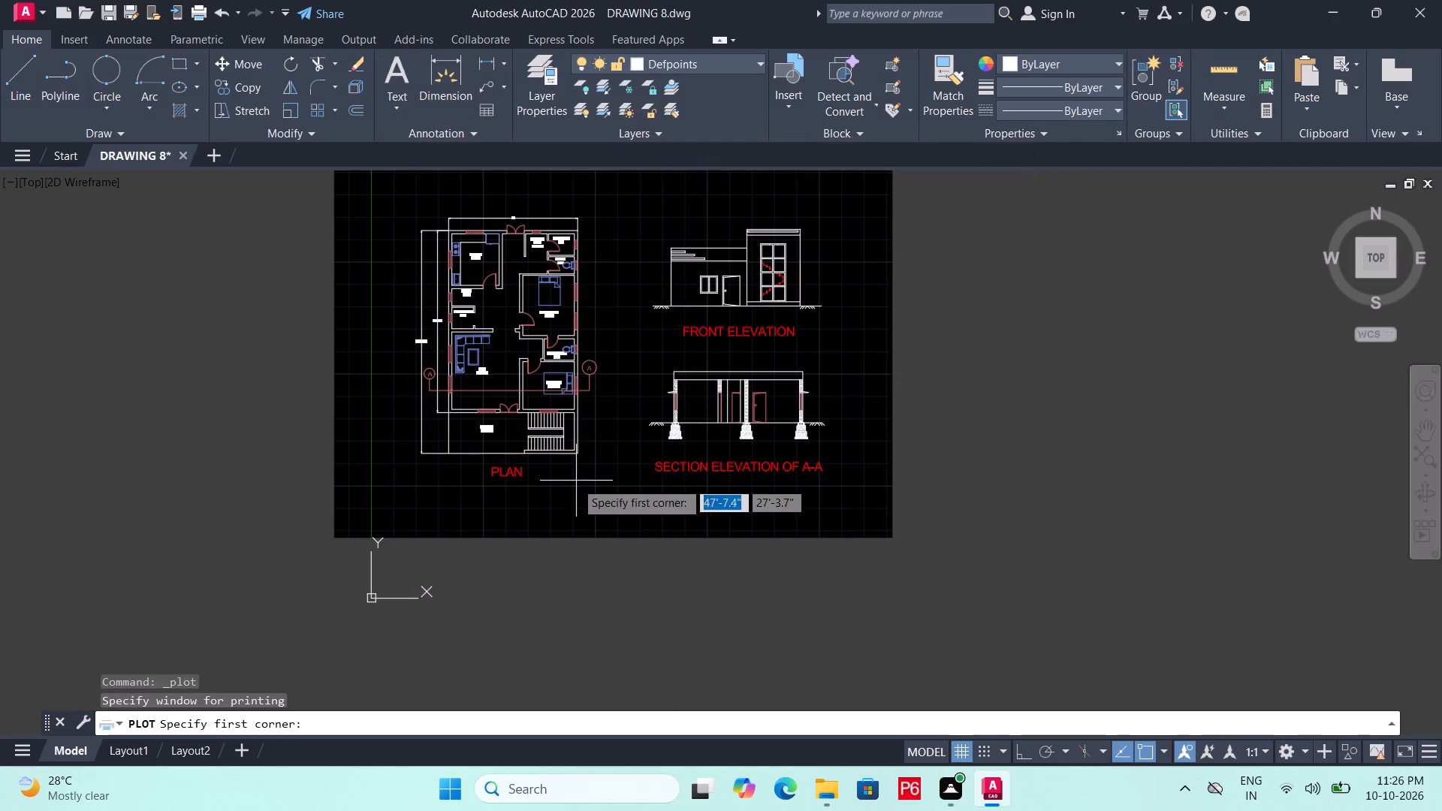
click(409, 201)
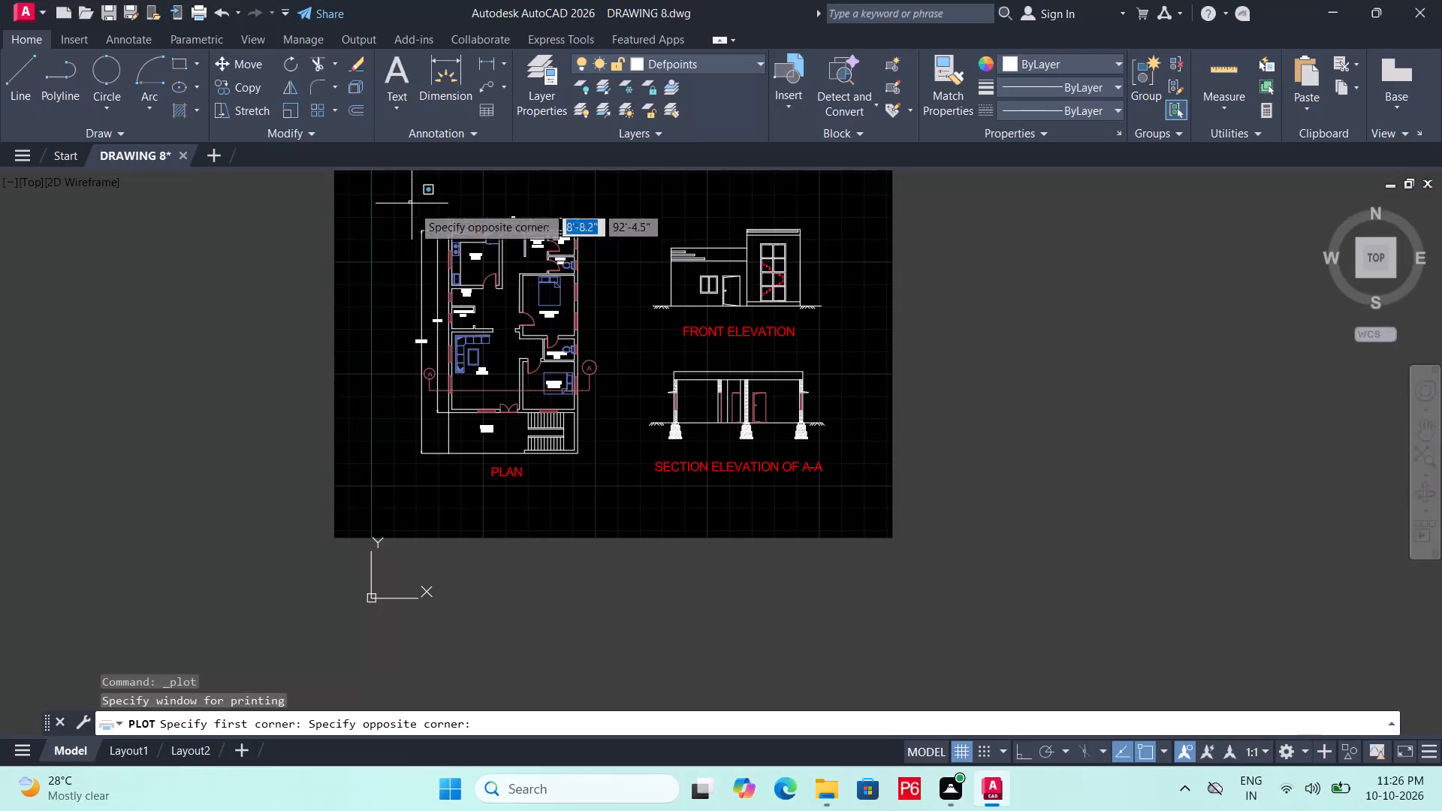
click(840, 505)
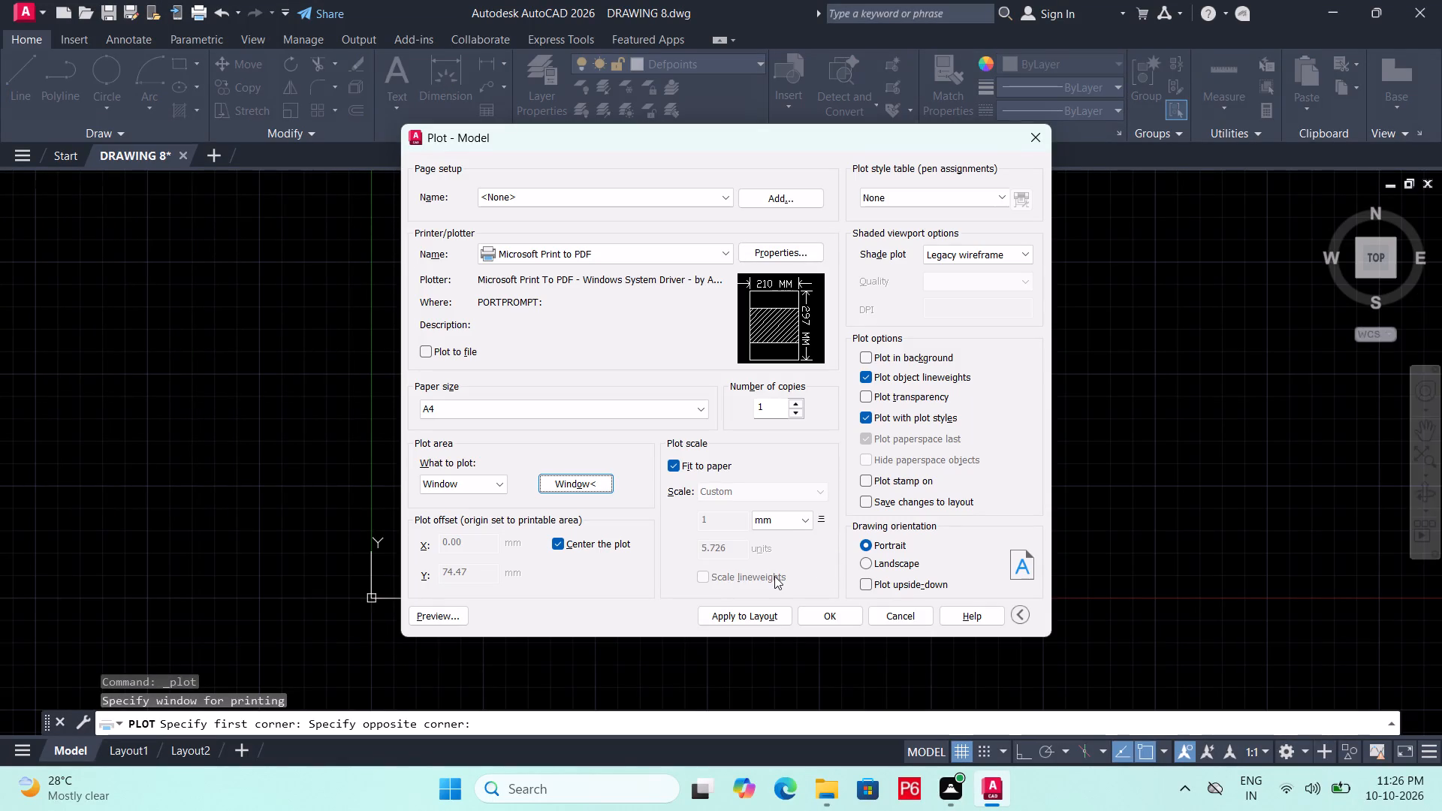
Preview the A4 portrait plot, examine the plan and both elevations on the sheet, and return to the plot settings.
click(417, 623)
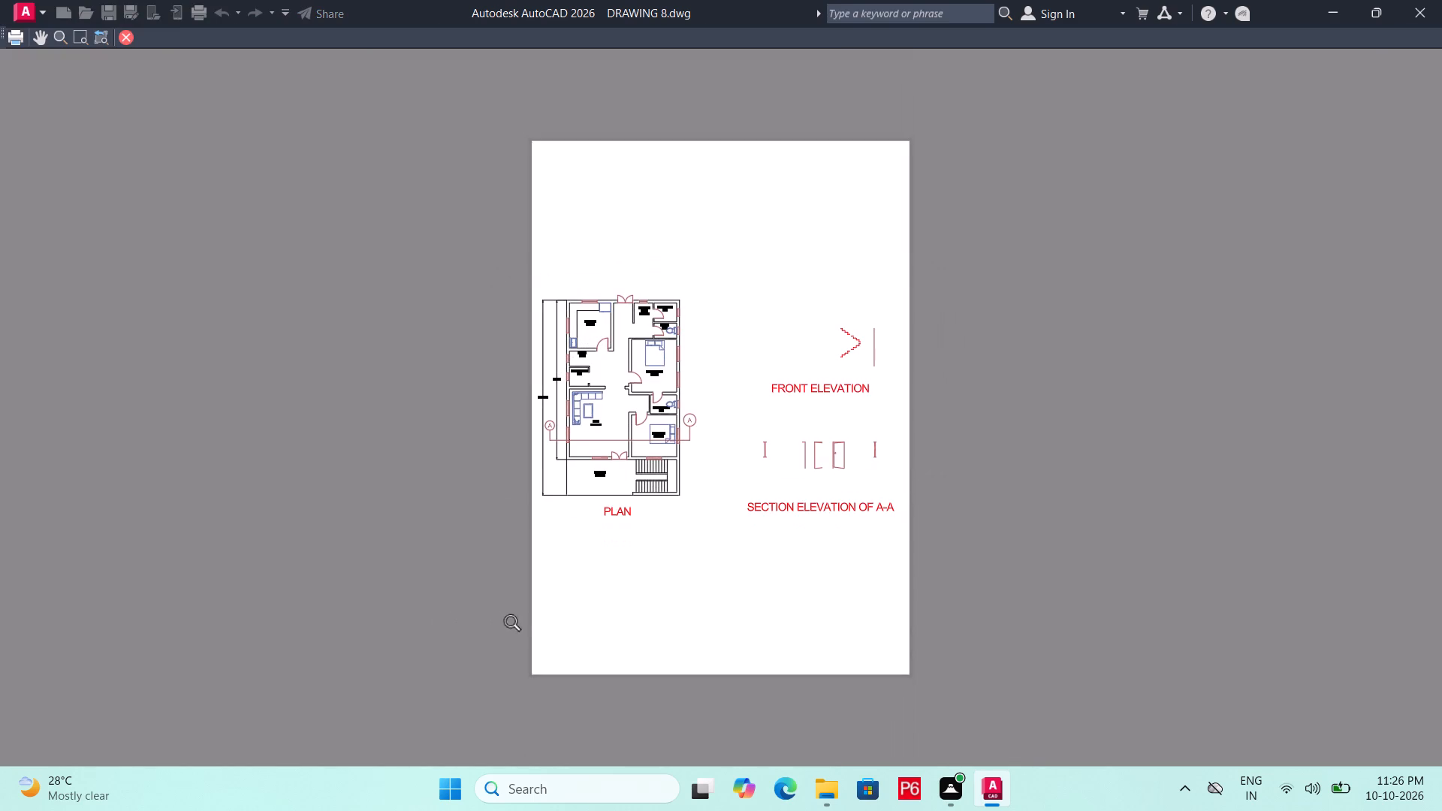
scroll(932, 324, up, 2)
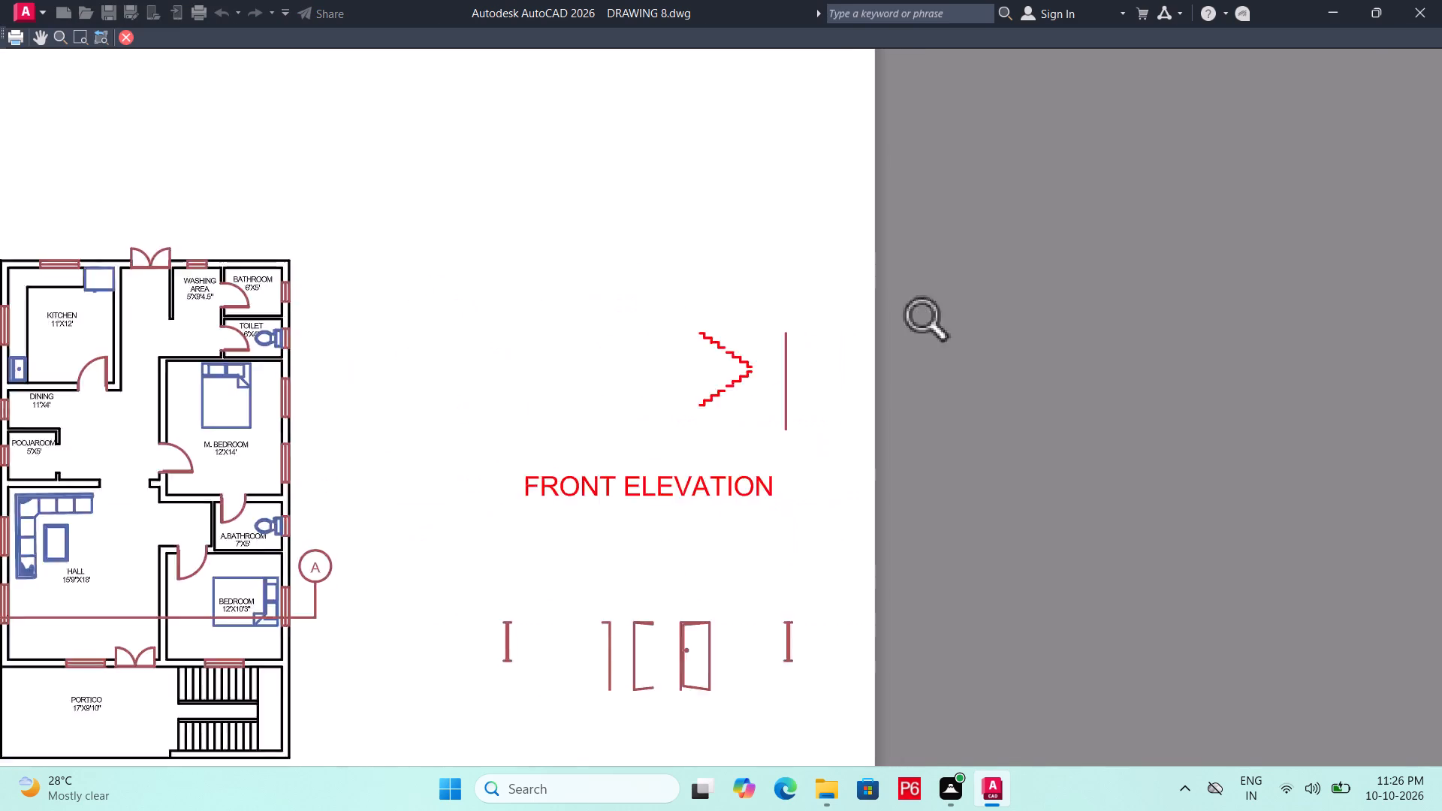
scroll(932, 324, up, 1)
scroll(765, 383, down, 3)
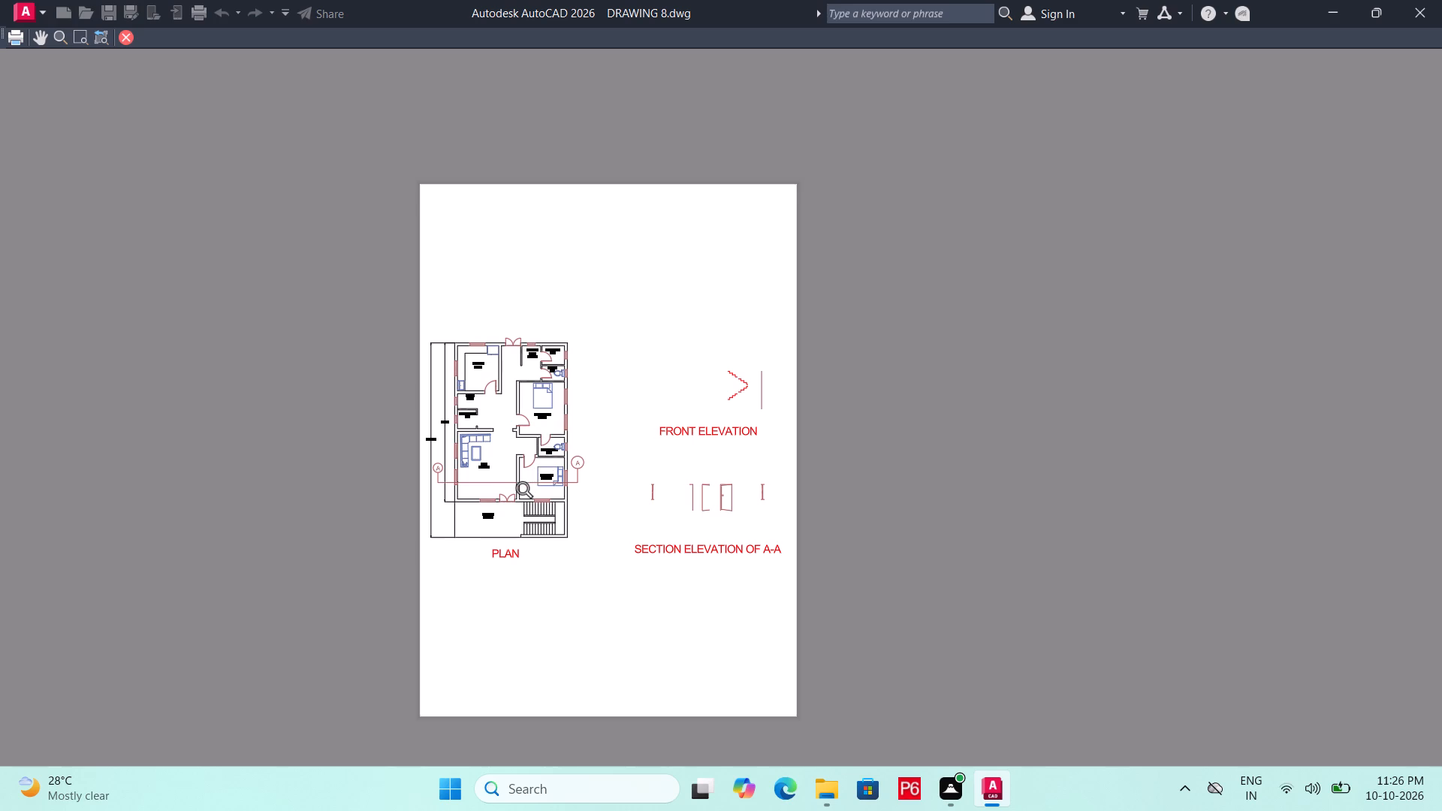
scroll(510, 497, up, 3)
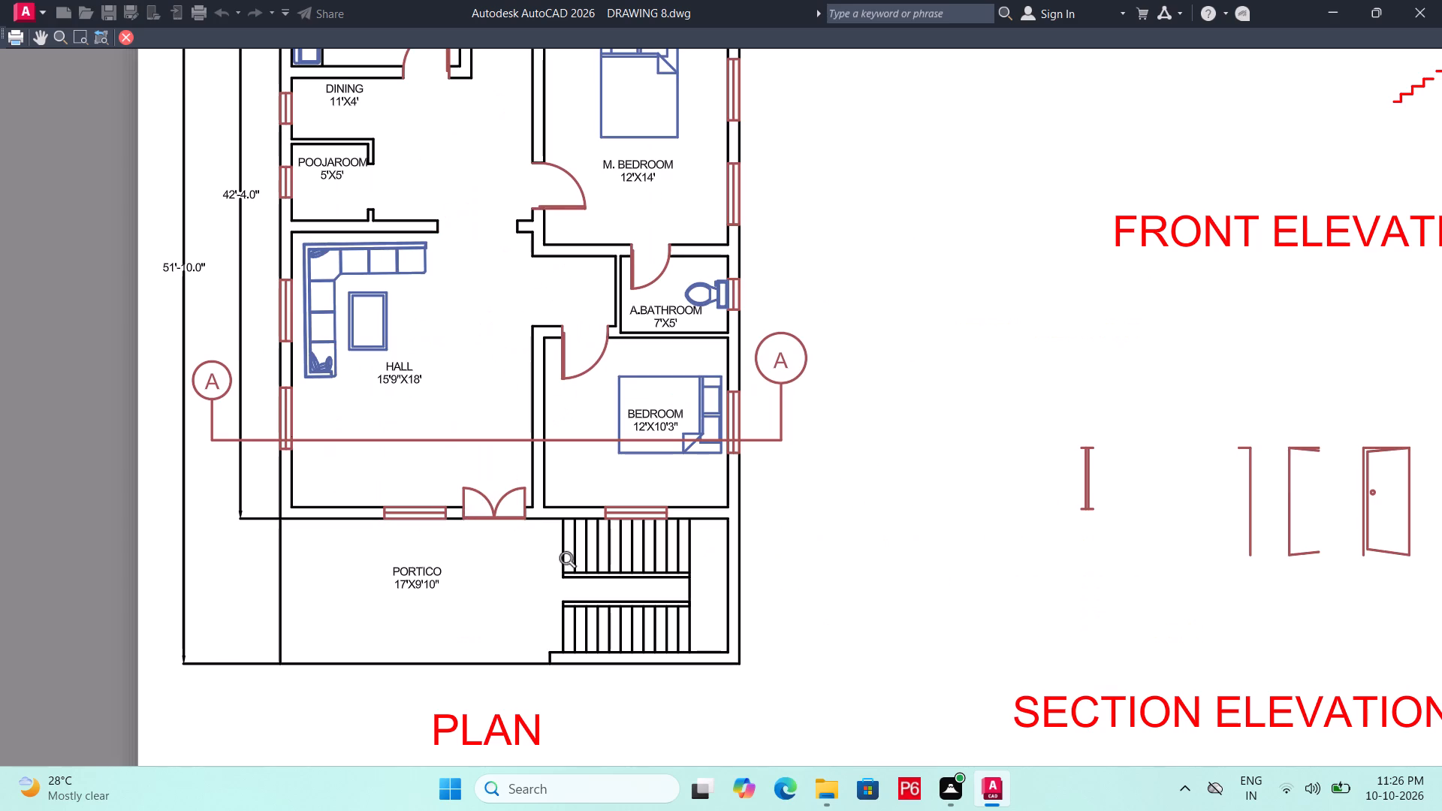
scroll(810, 591, down, 1)
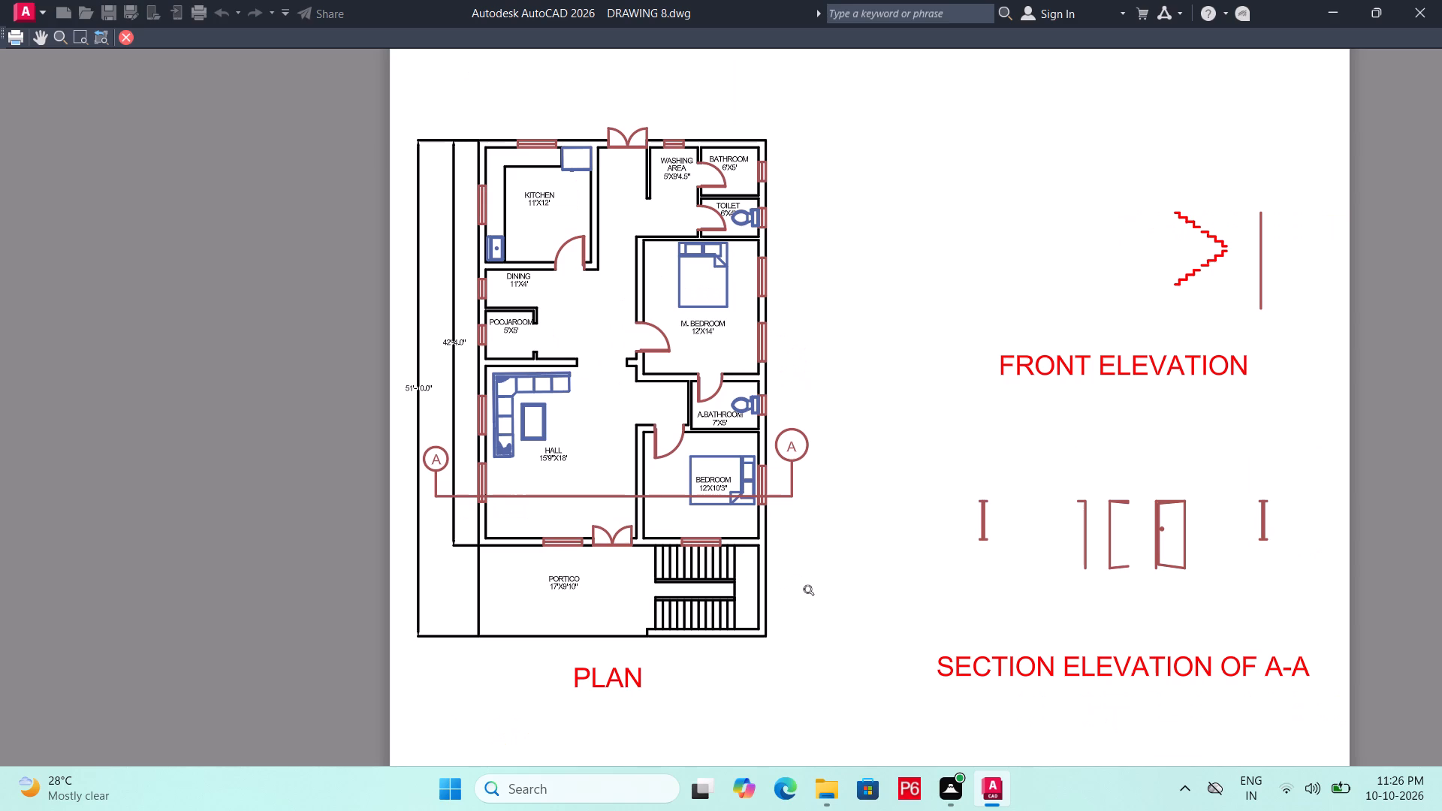
scroll(810, 591, down, 1)
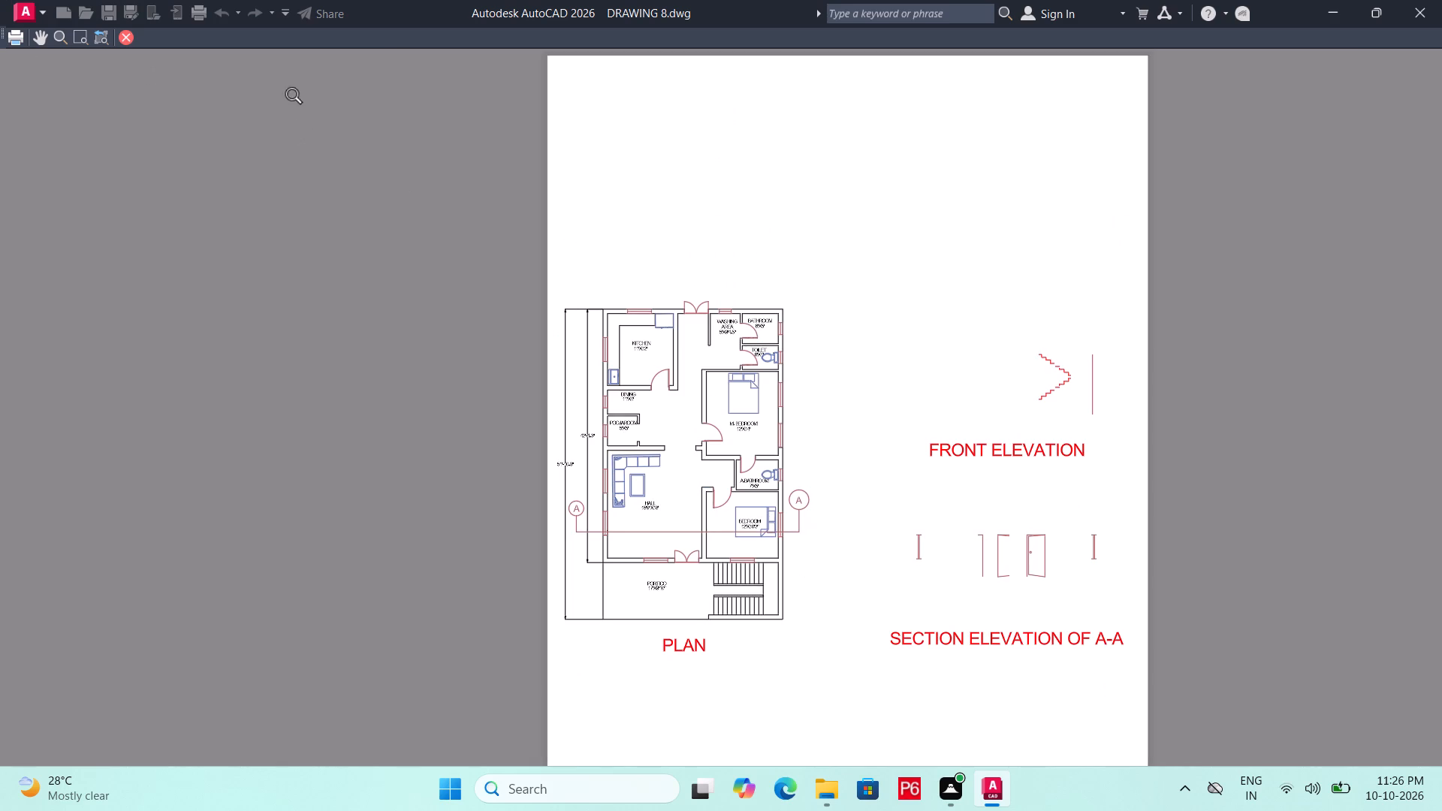
click(125, 38)
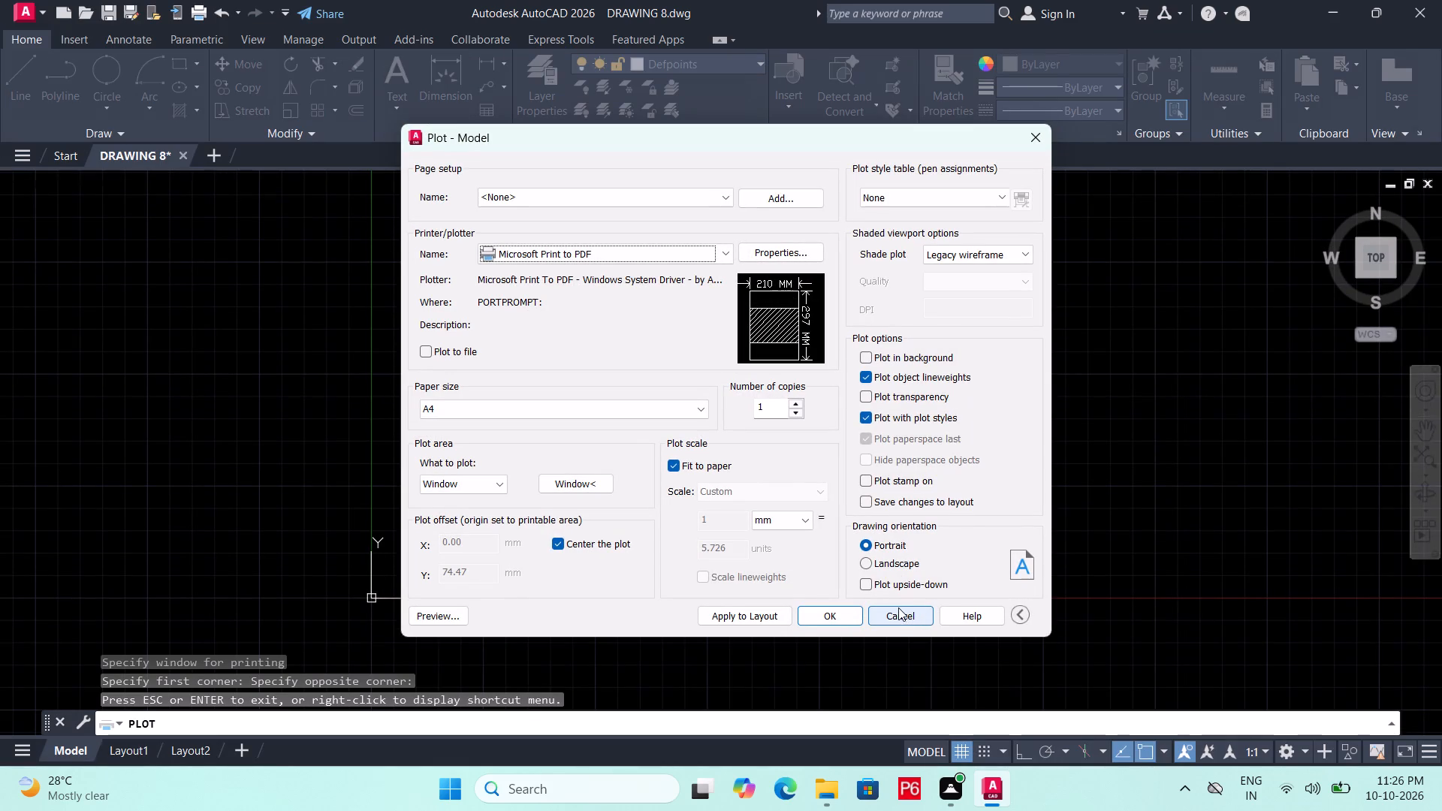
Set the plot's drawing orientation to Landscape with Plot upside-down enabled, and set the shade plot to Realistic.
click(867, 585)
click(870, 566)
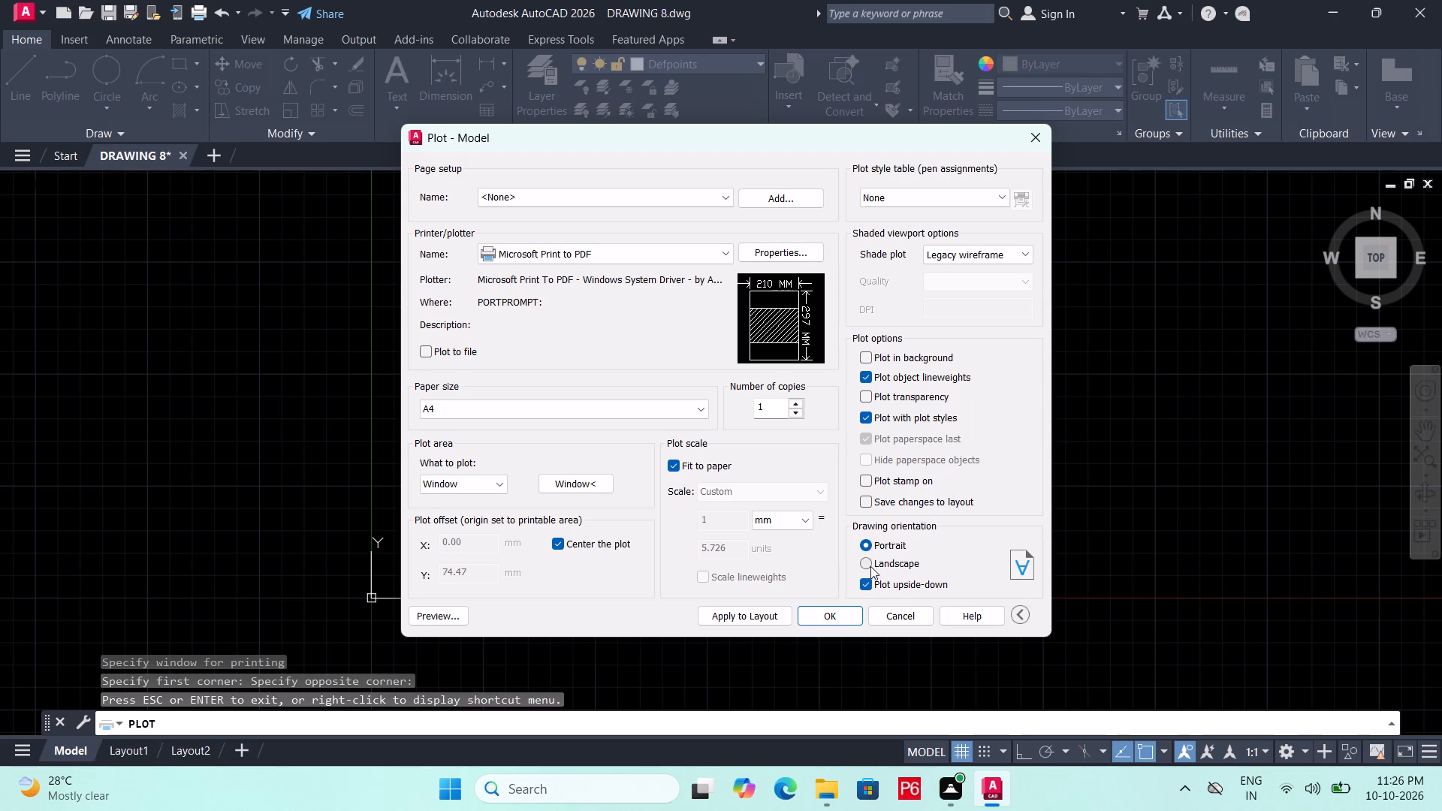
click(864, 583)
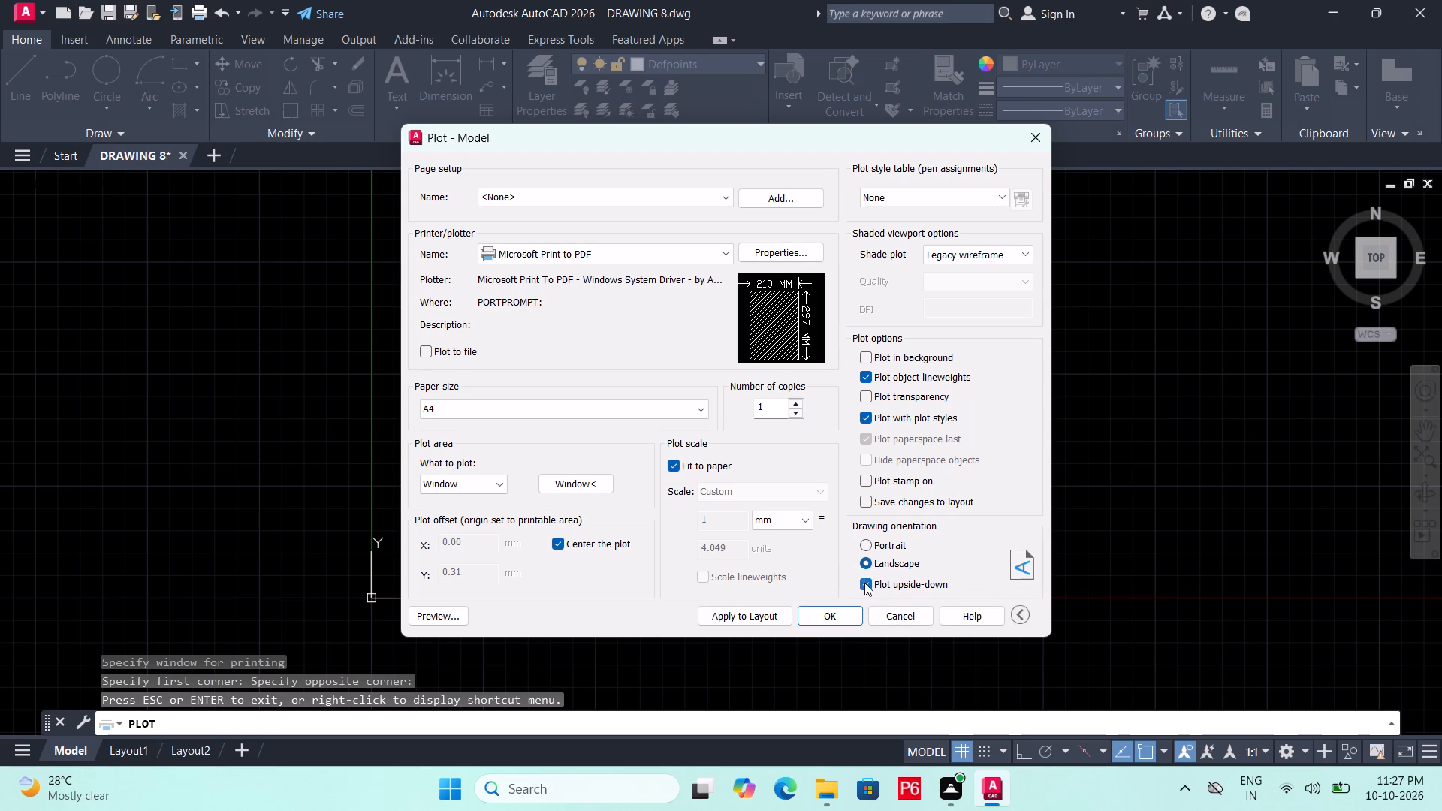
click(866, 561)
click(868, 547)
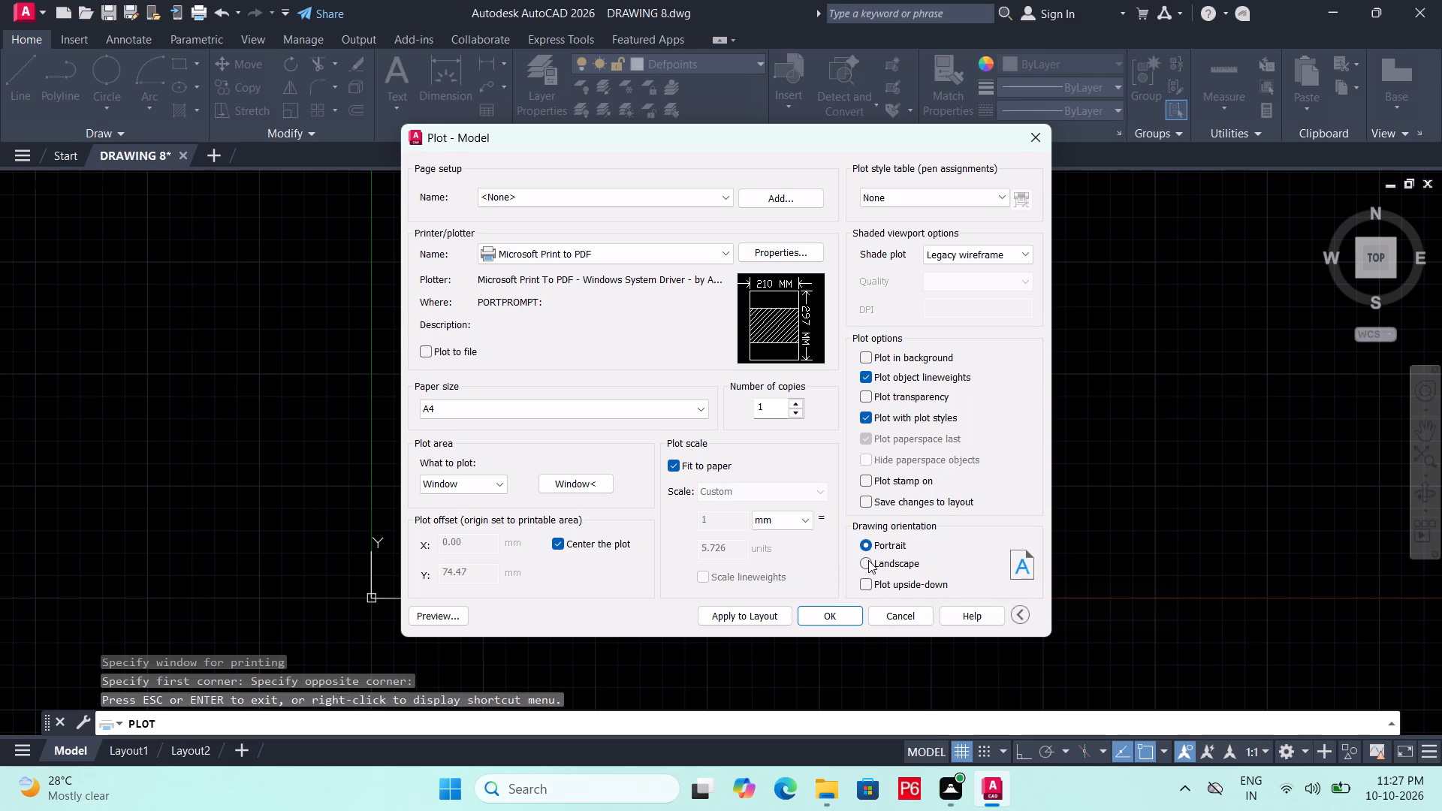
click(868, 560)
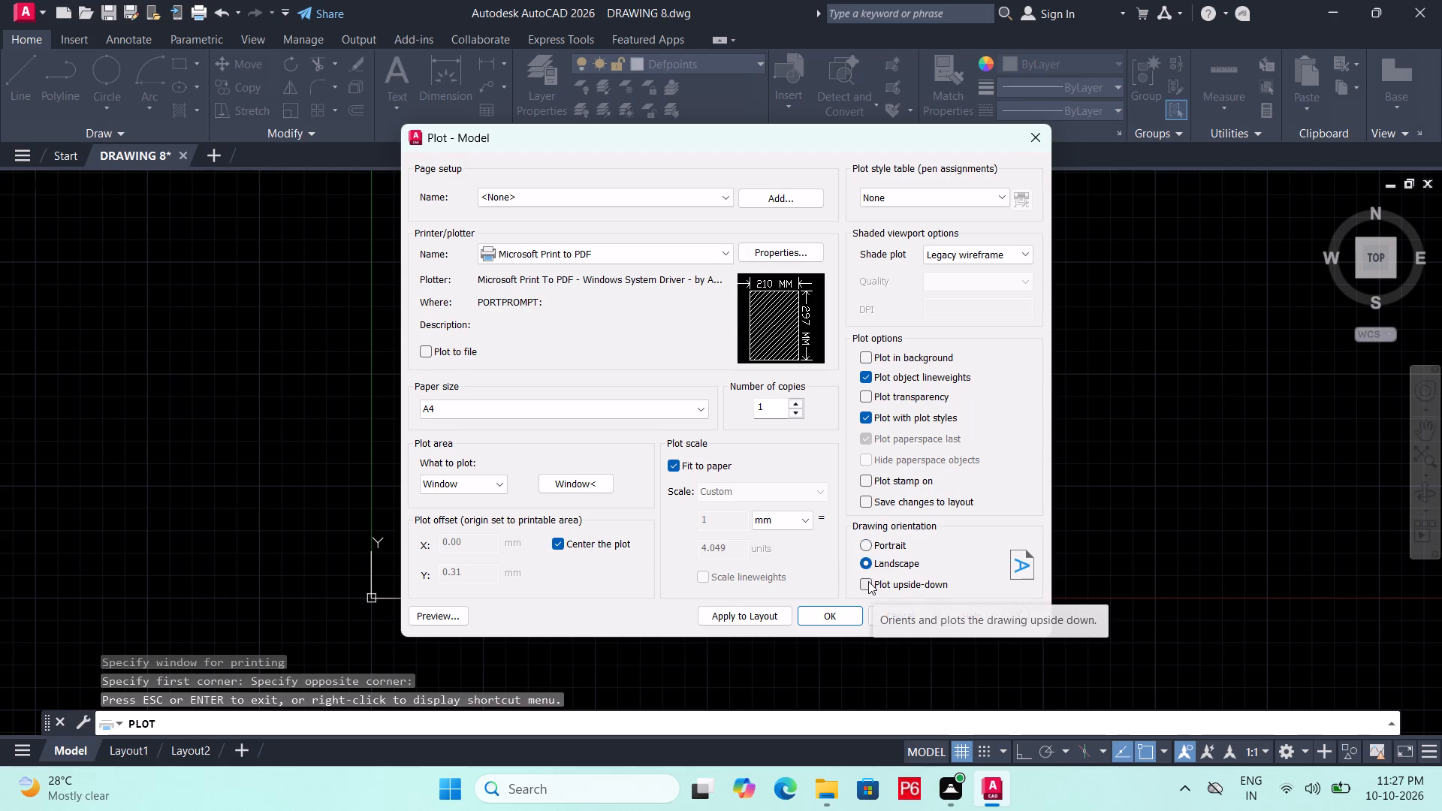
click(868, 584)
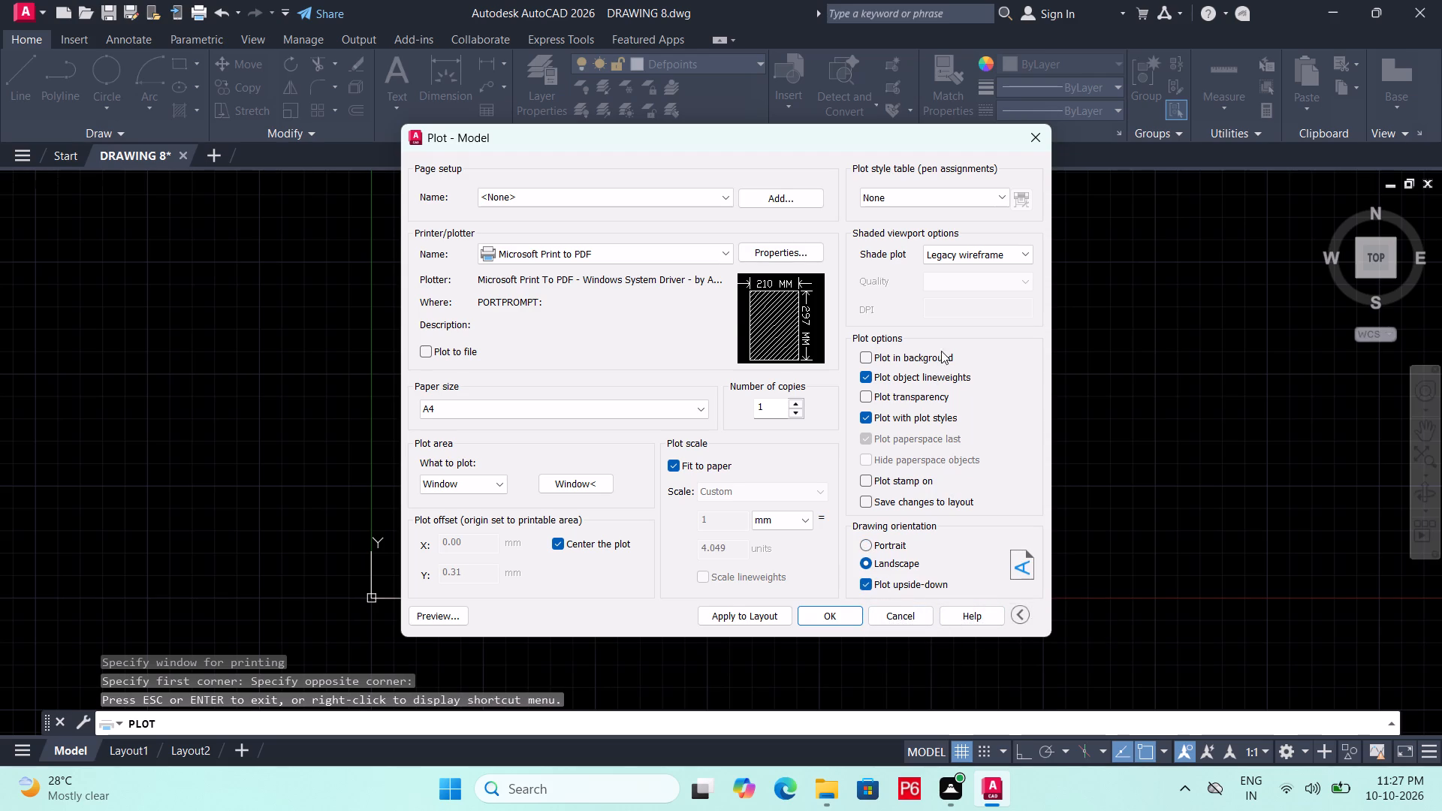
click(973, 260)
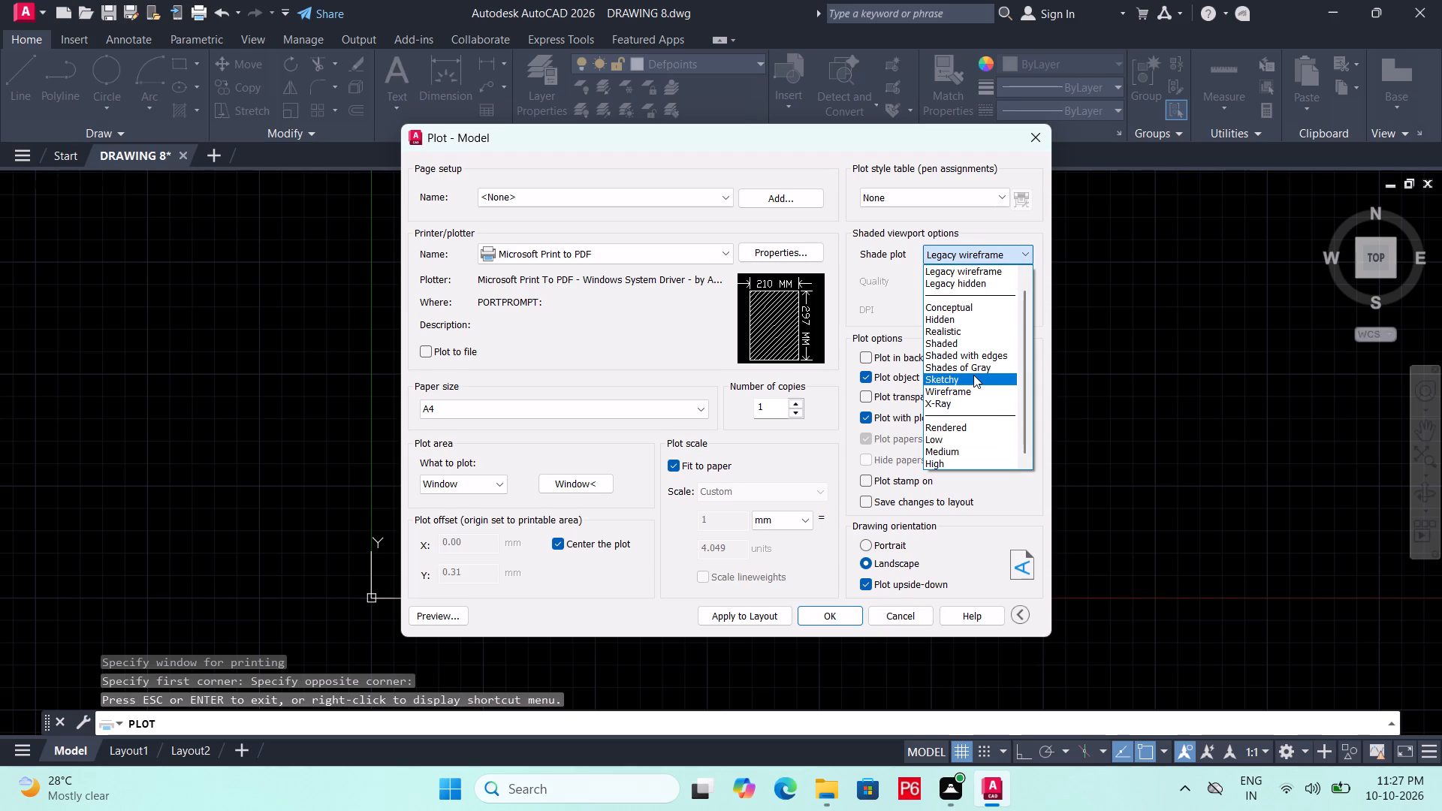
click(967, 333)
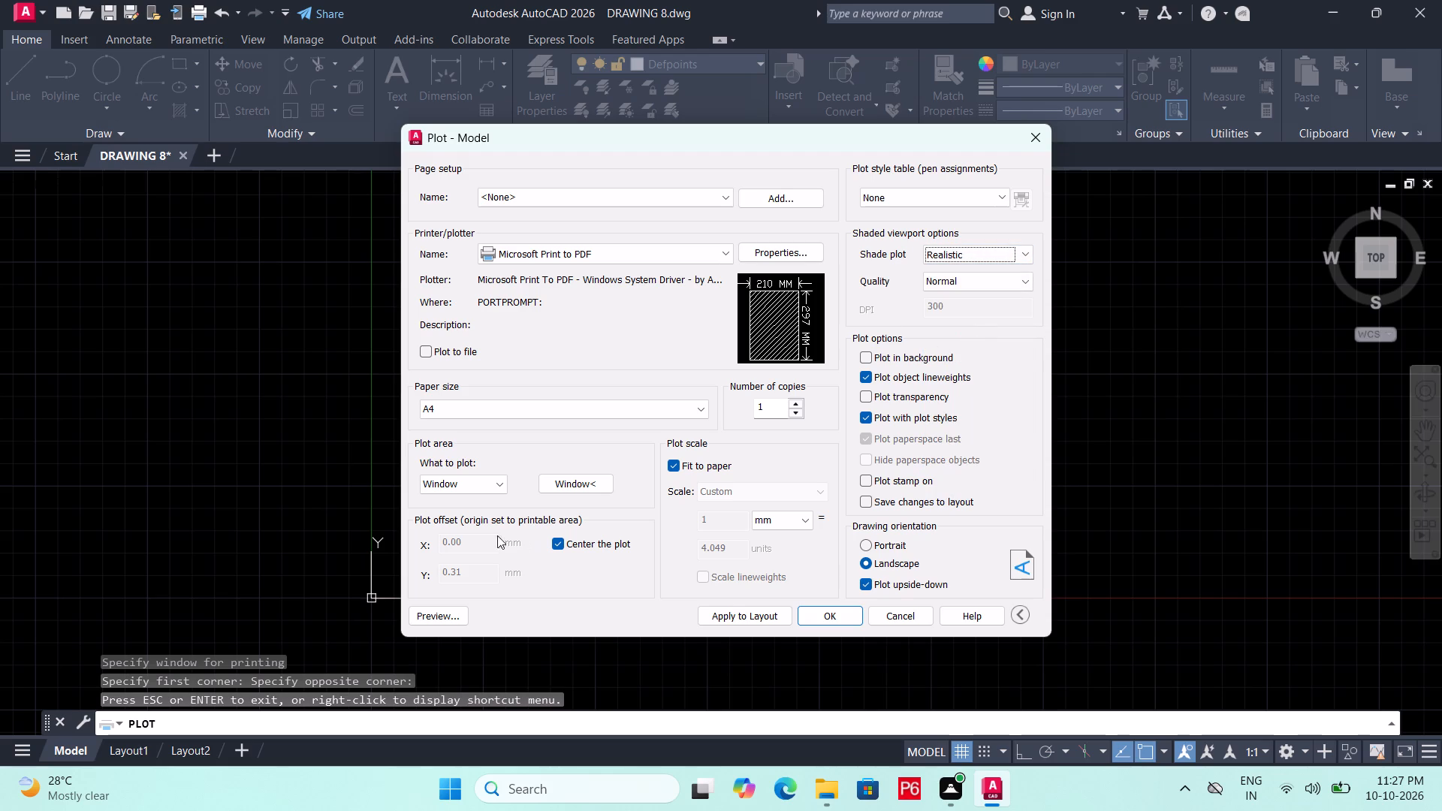
Preview the landscape plot, examine the linework of the plan and elevations, and leave the plot setup without plotting.
click(434, 620)
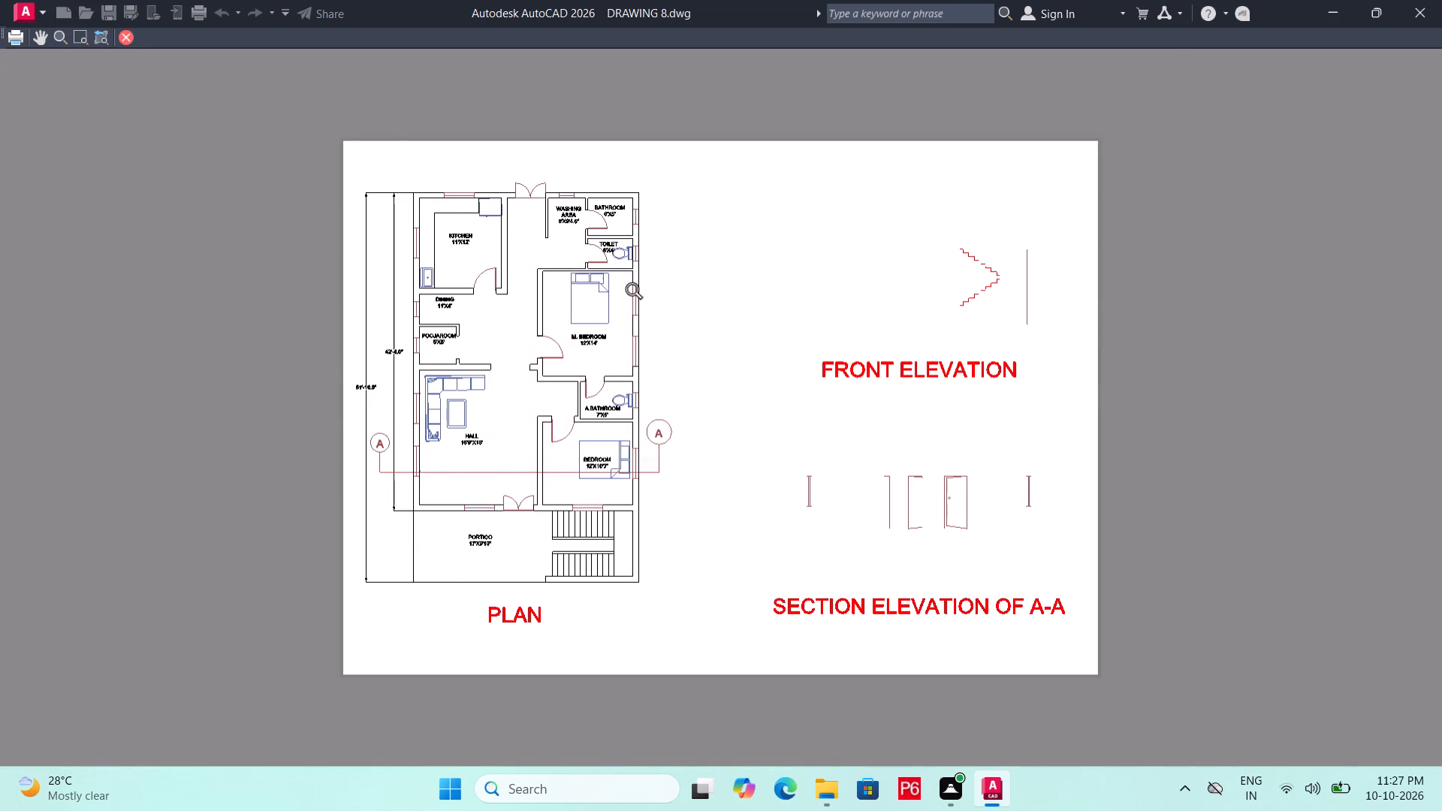
scroll(982, 318, up, 3)
scroll(983, 320, down, 2)
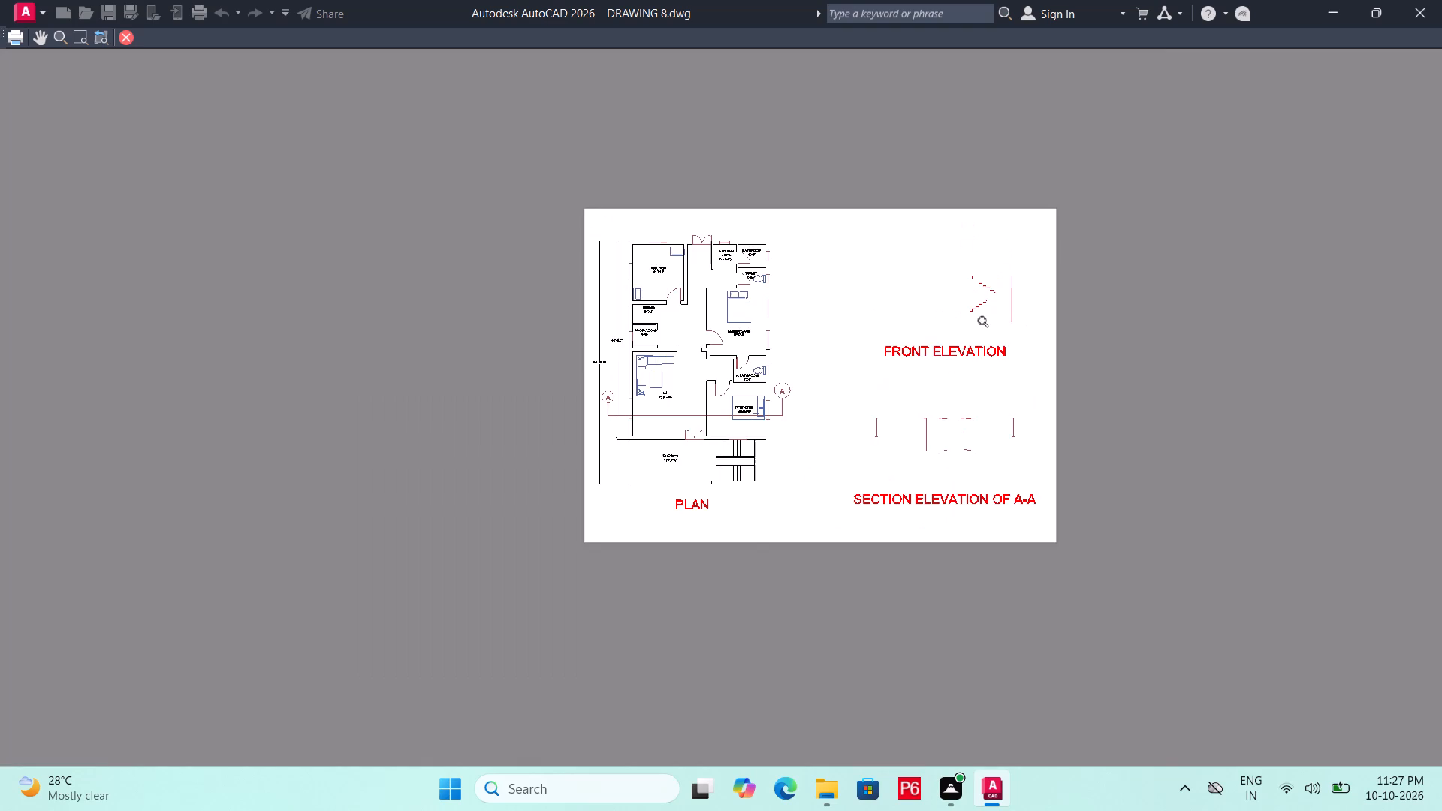
scroll(985, 322, up, 1)
click(133, 35)
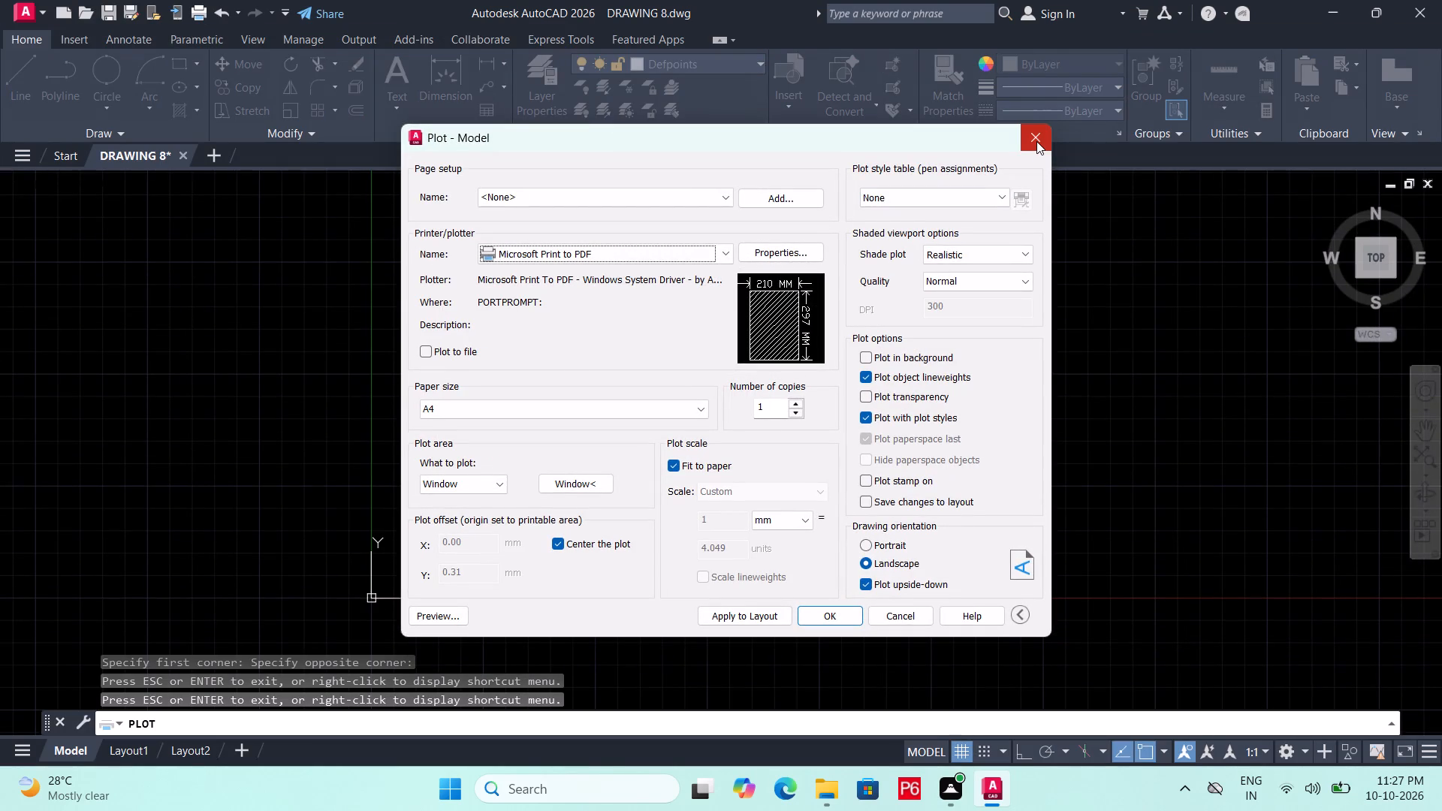
click(1036, 141)
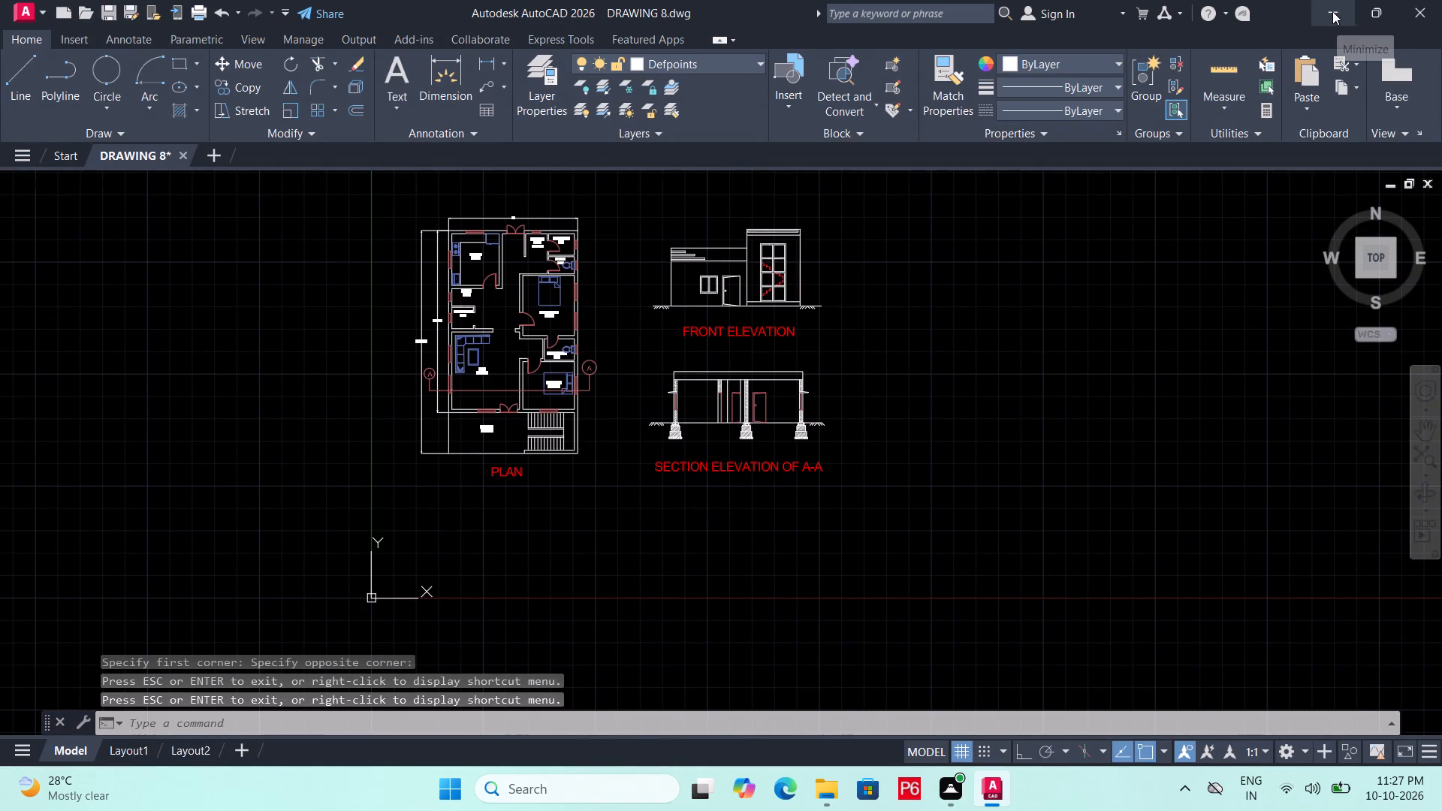
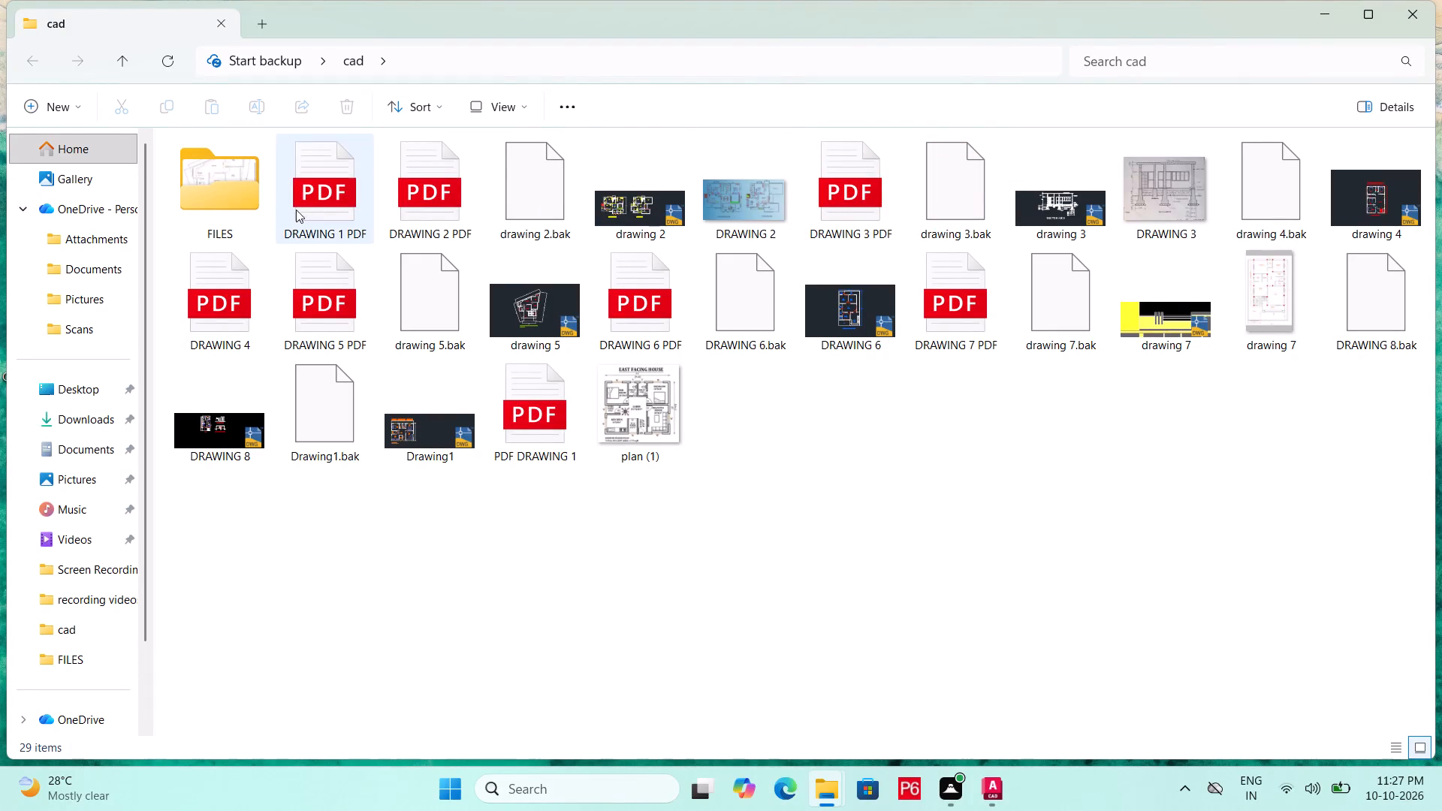
Switch to the cad folder in File Explorer, check its FILES folder, and examine the sheet layout in DRAWING 7 PDF.
double_click(257, 203)
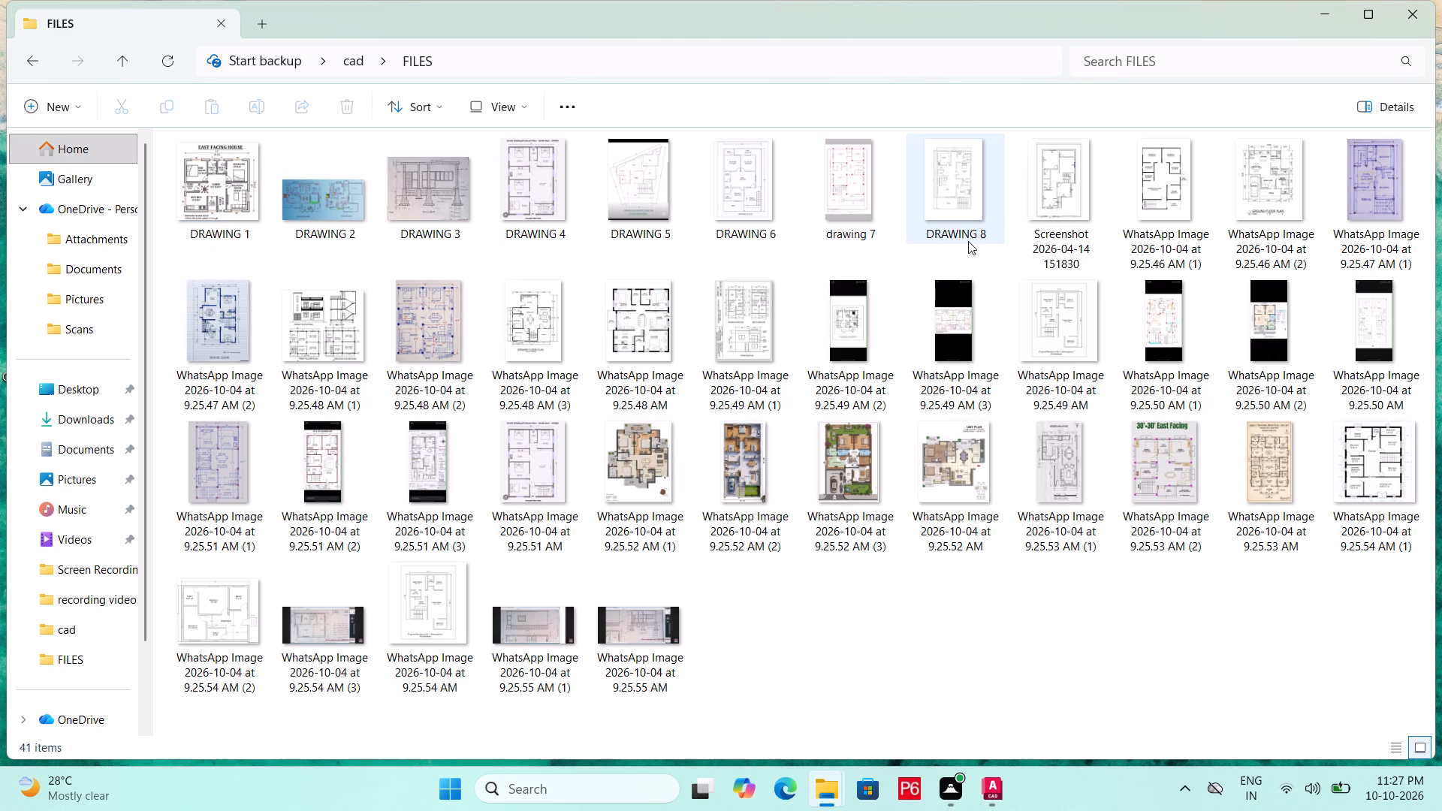
click(35, 59)
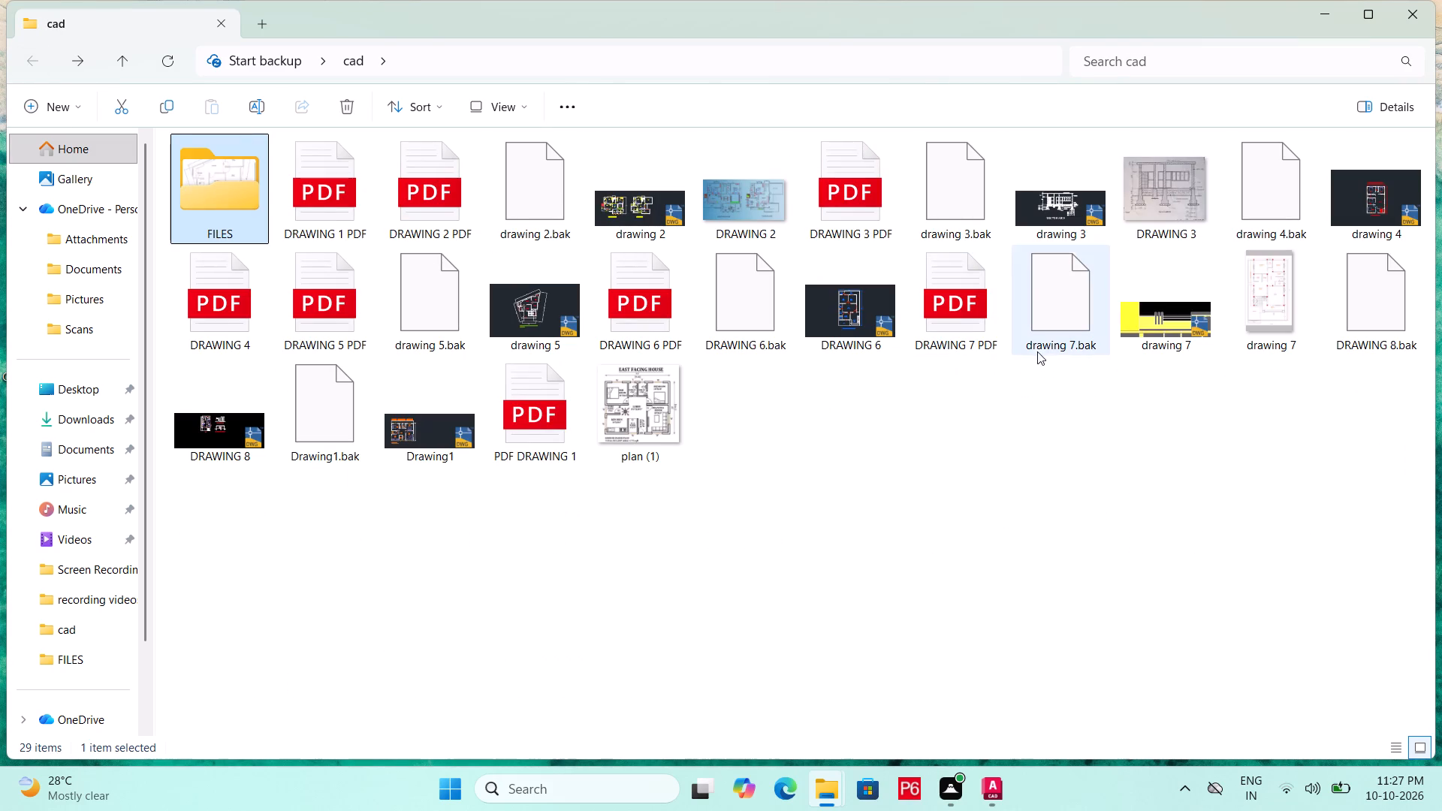
double_click(981, 326)
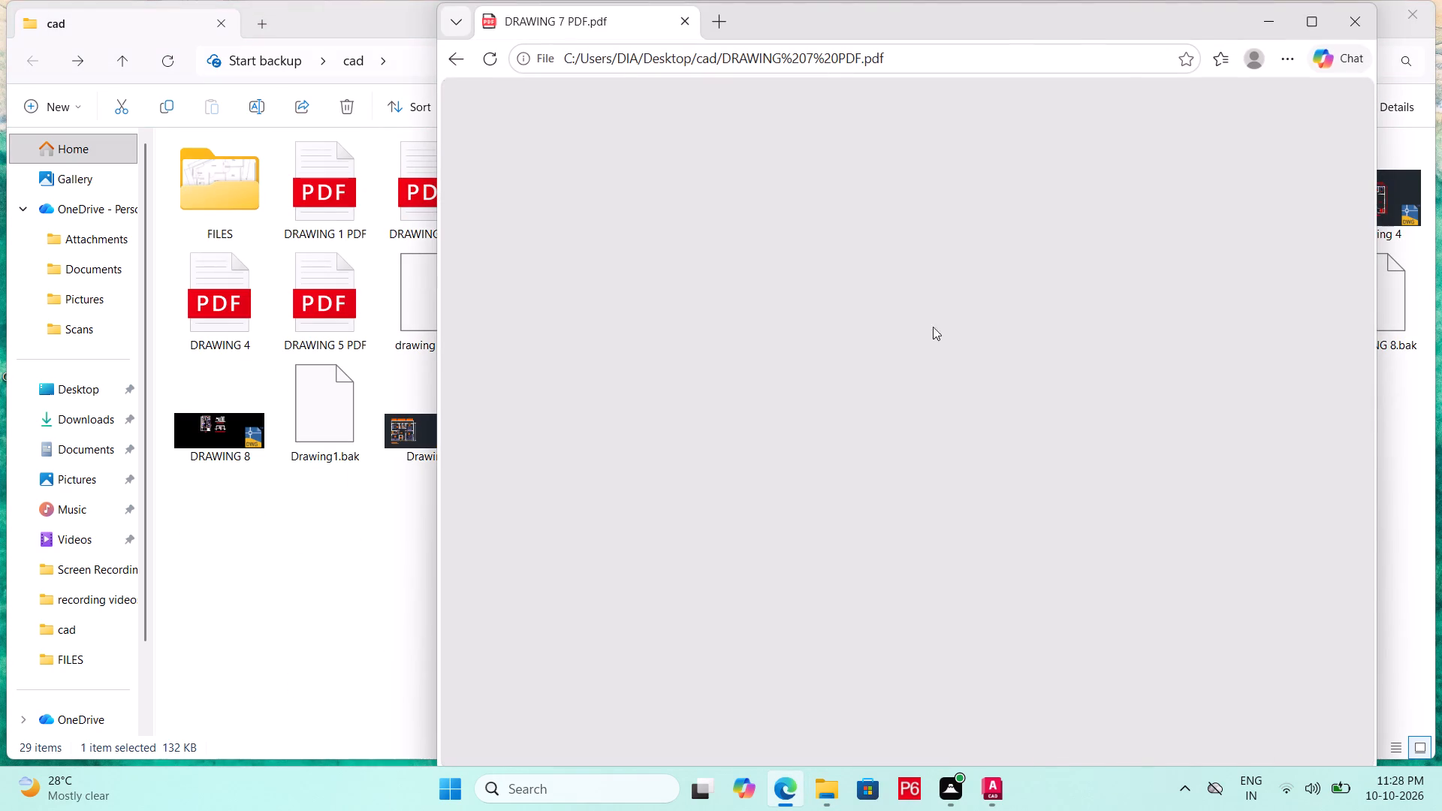
scroll(839, 319, down, 3)
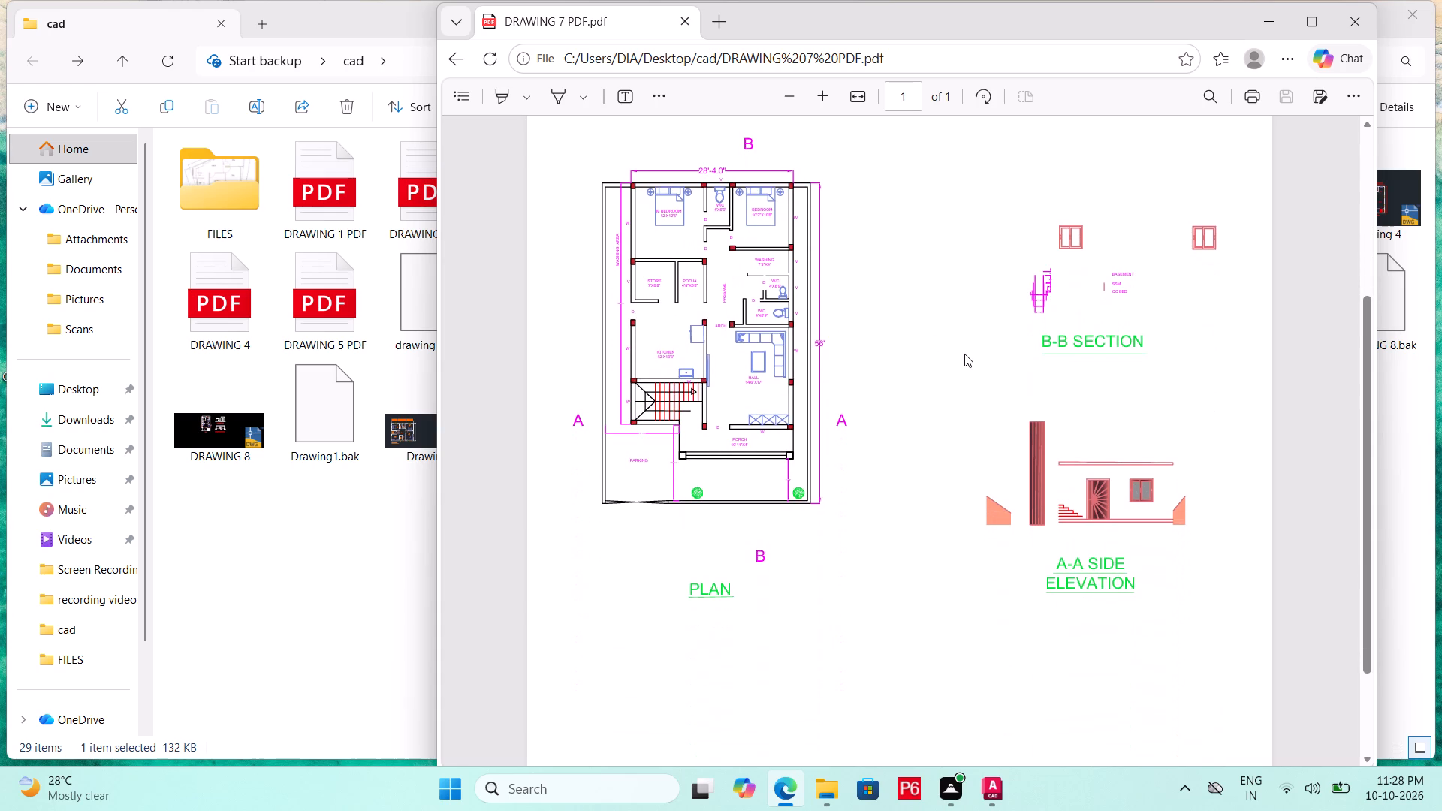
scroll(964, 354, up, 1)
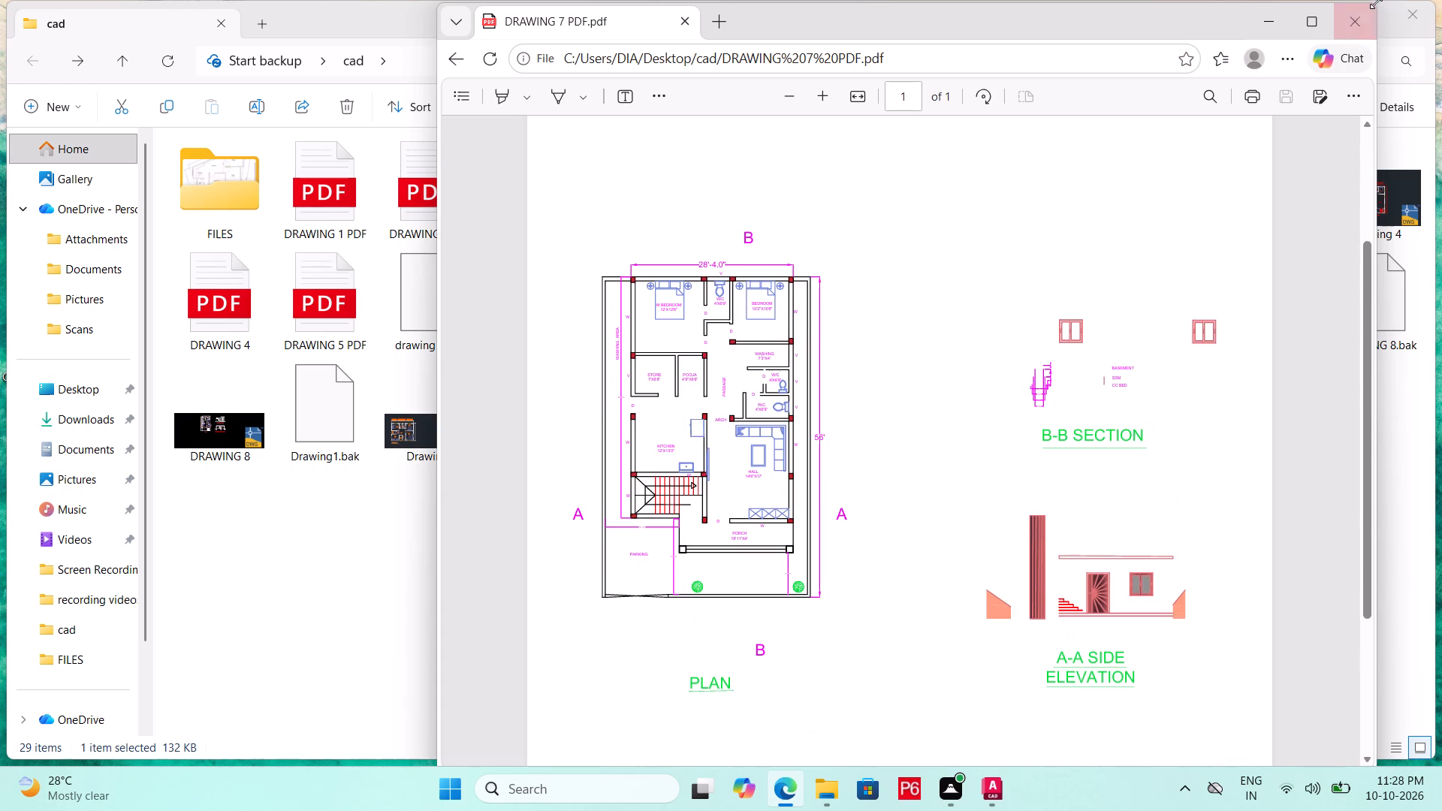
click(1359, 22)
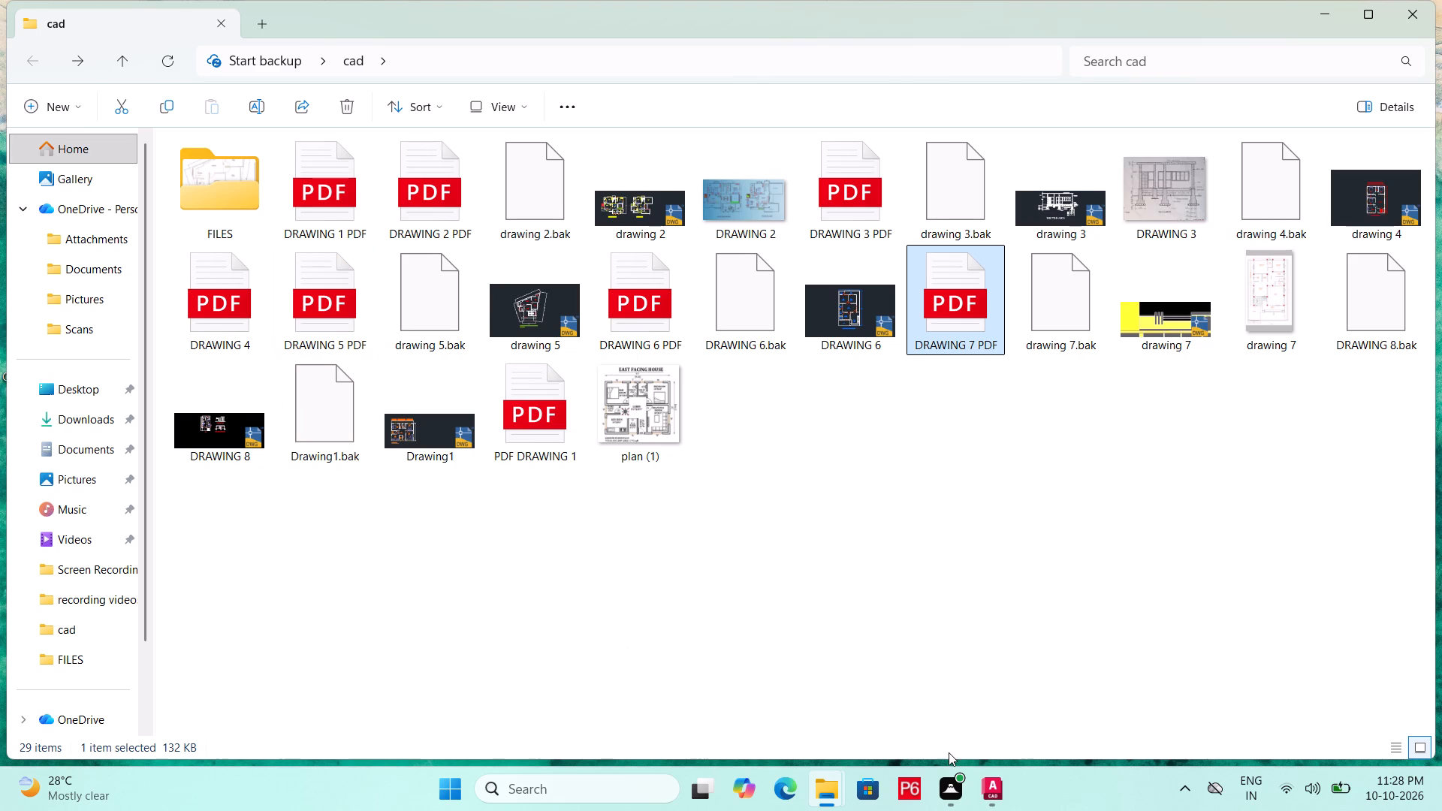
Switch back to AutoCAD and save DRAWING 8.
click(1000, 797)
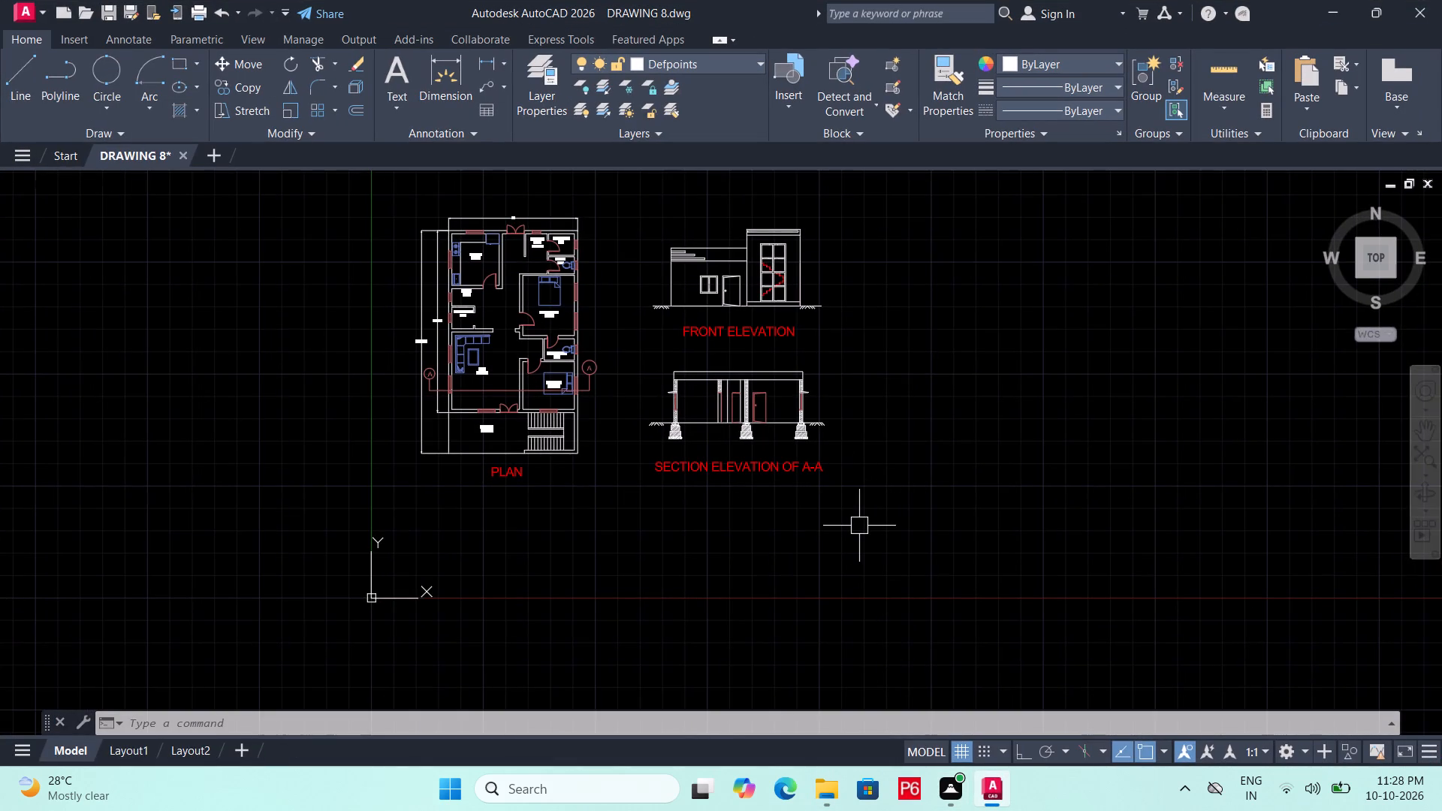
key(ctrl+s)
key(ctrl+s)
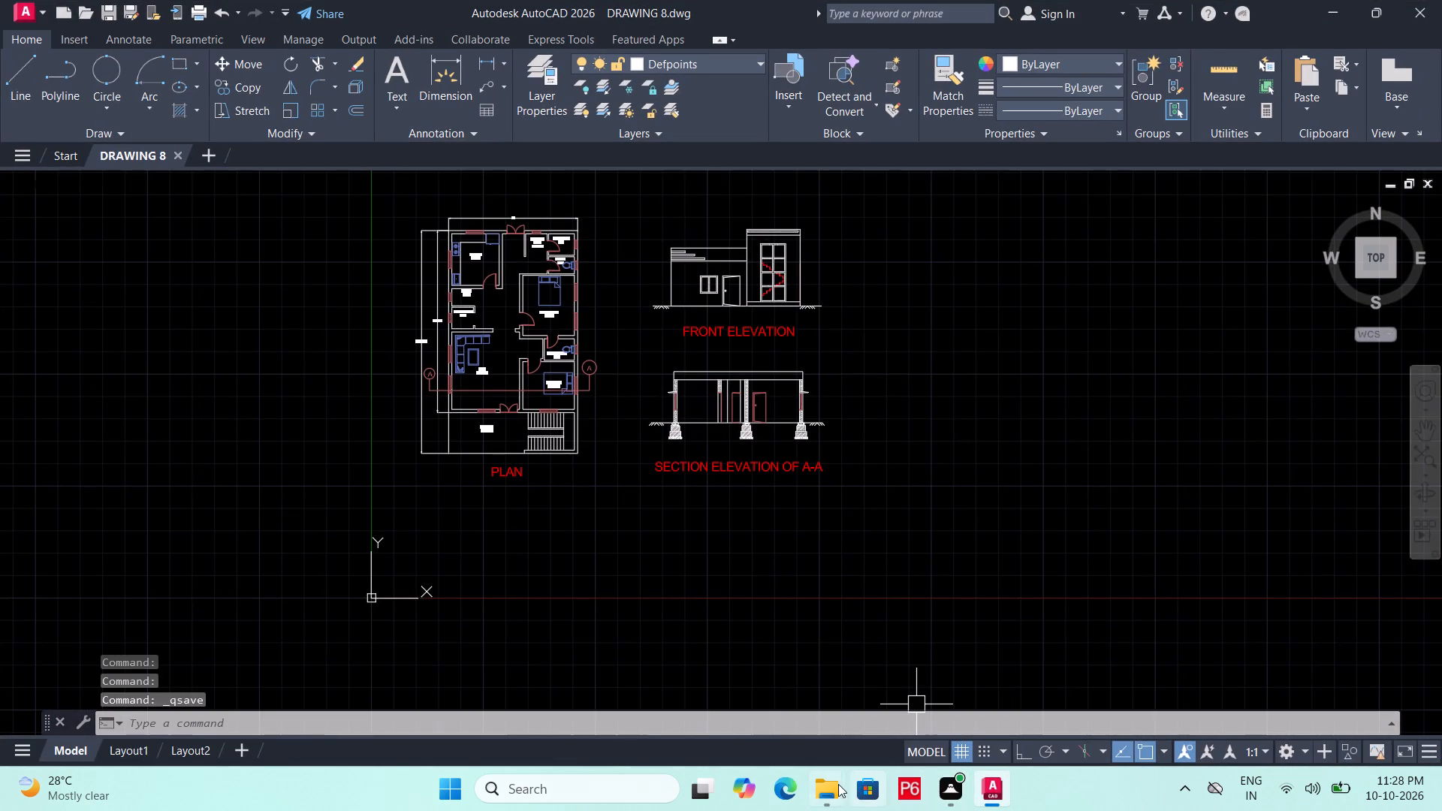
click(1036, 540)
click(985, 390)
scroll(765, 273, up, 1)
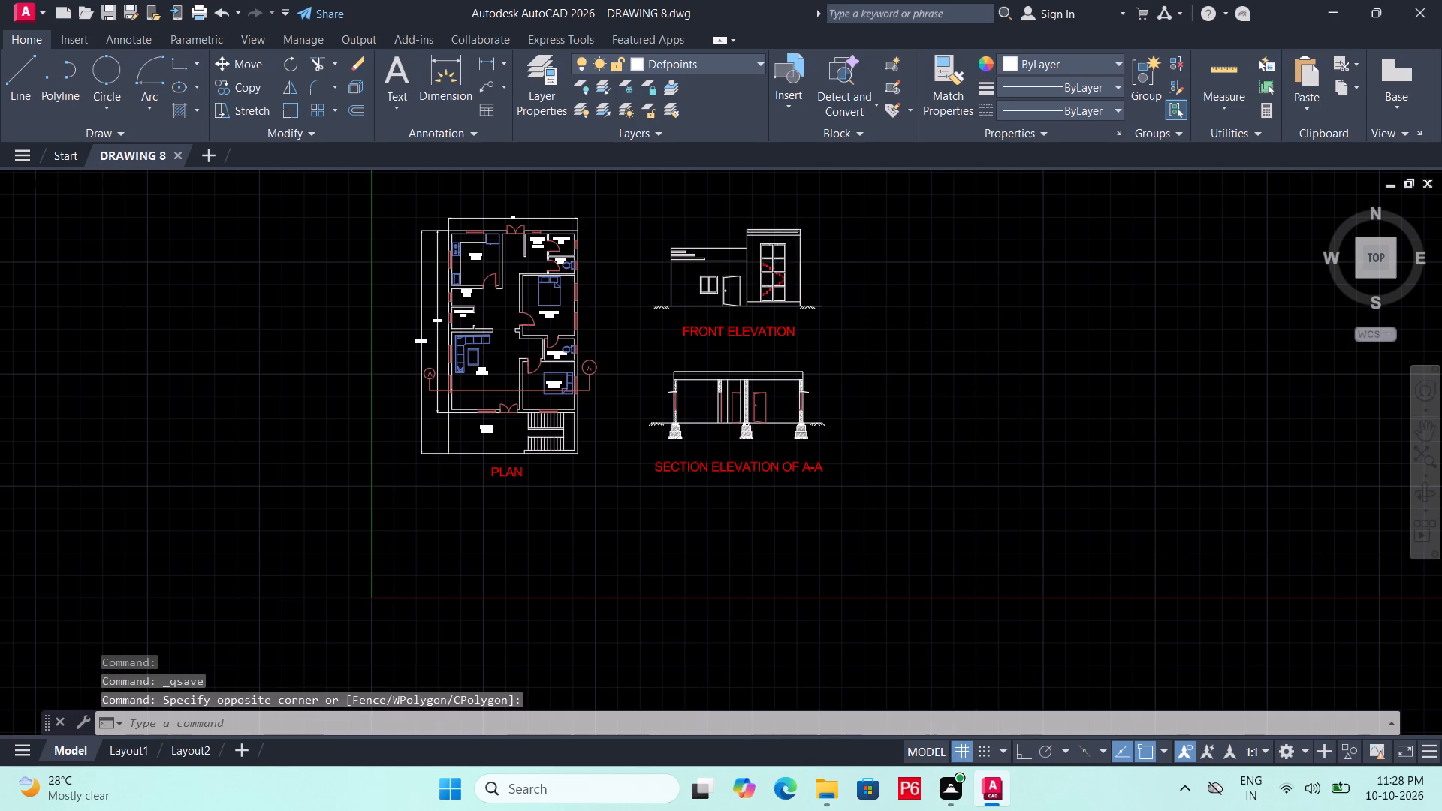
middle_drag(771, 277, 831, 305)
click(747, 70)
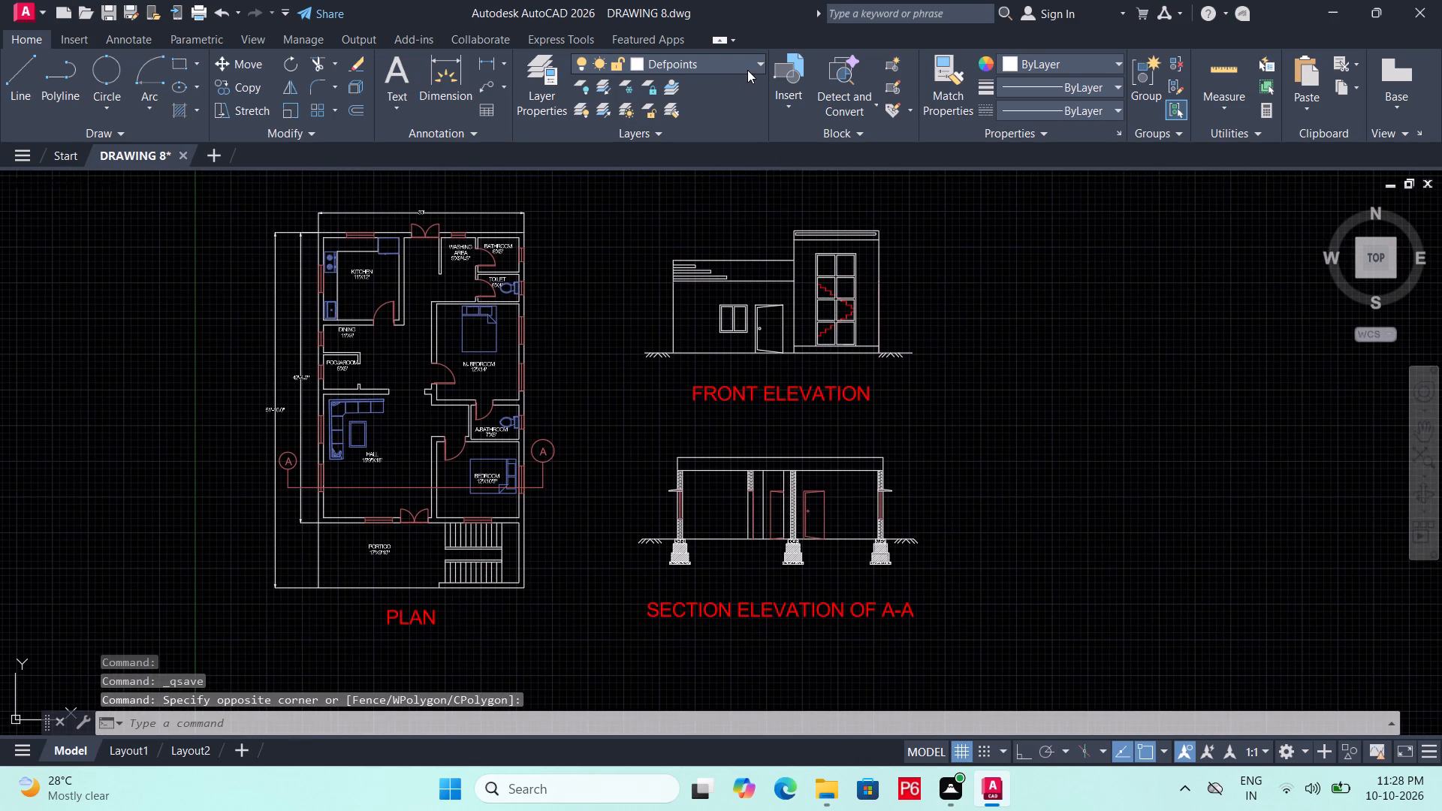
click(1033, 345)
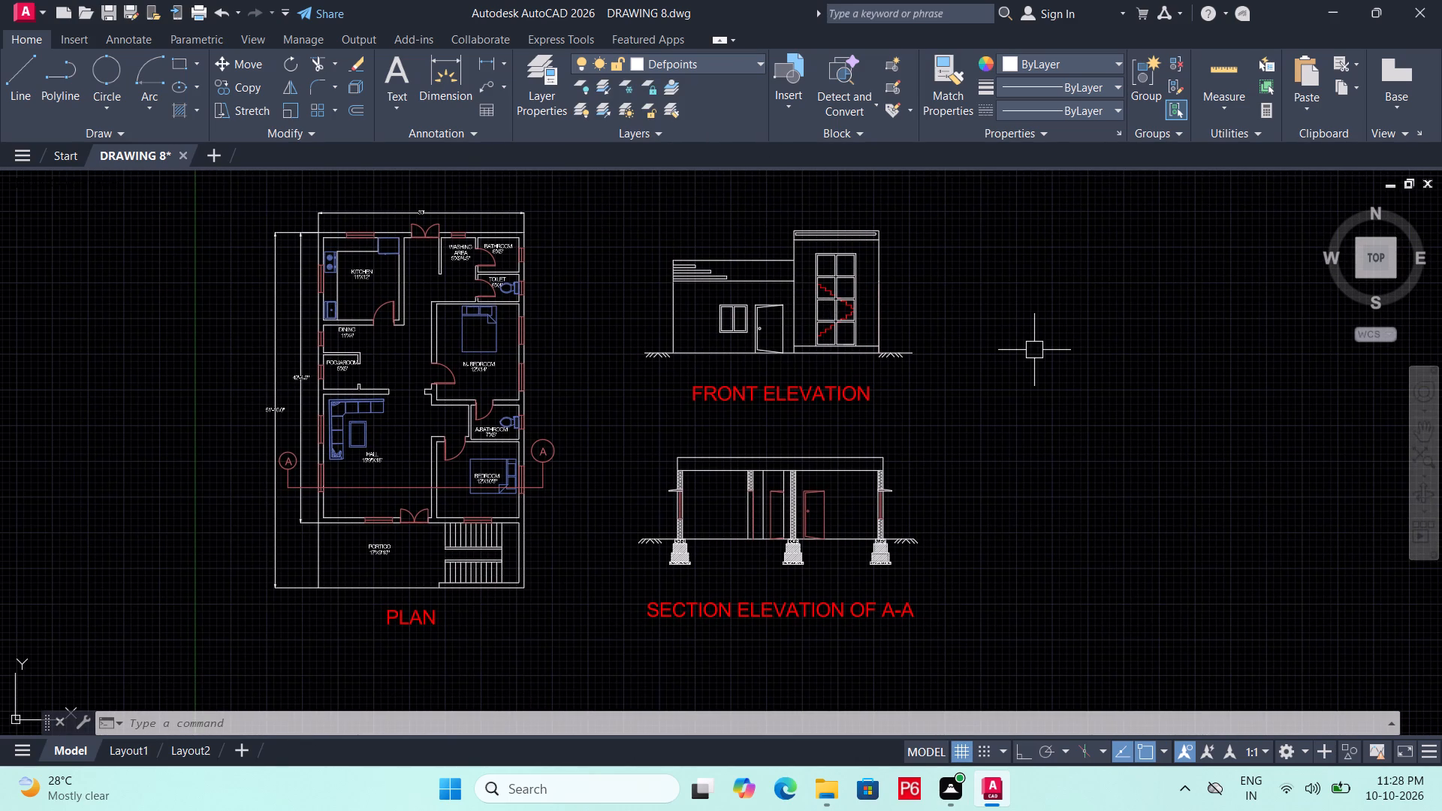
key(ctrl+s)
key(ctrl+s)
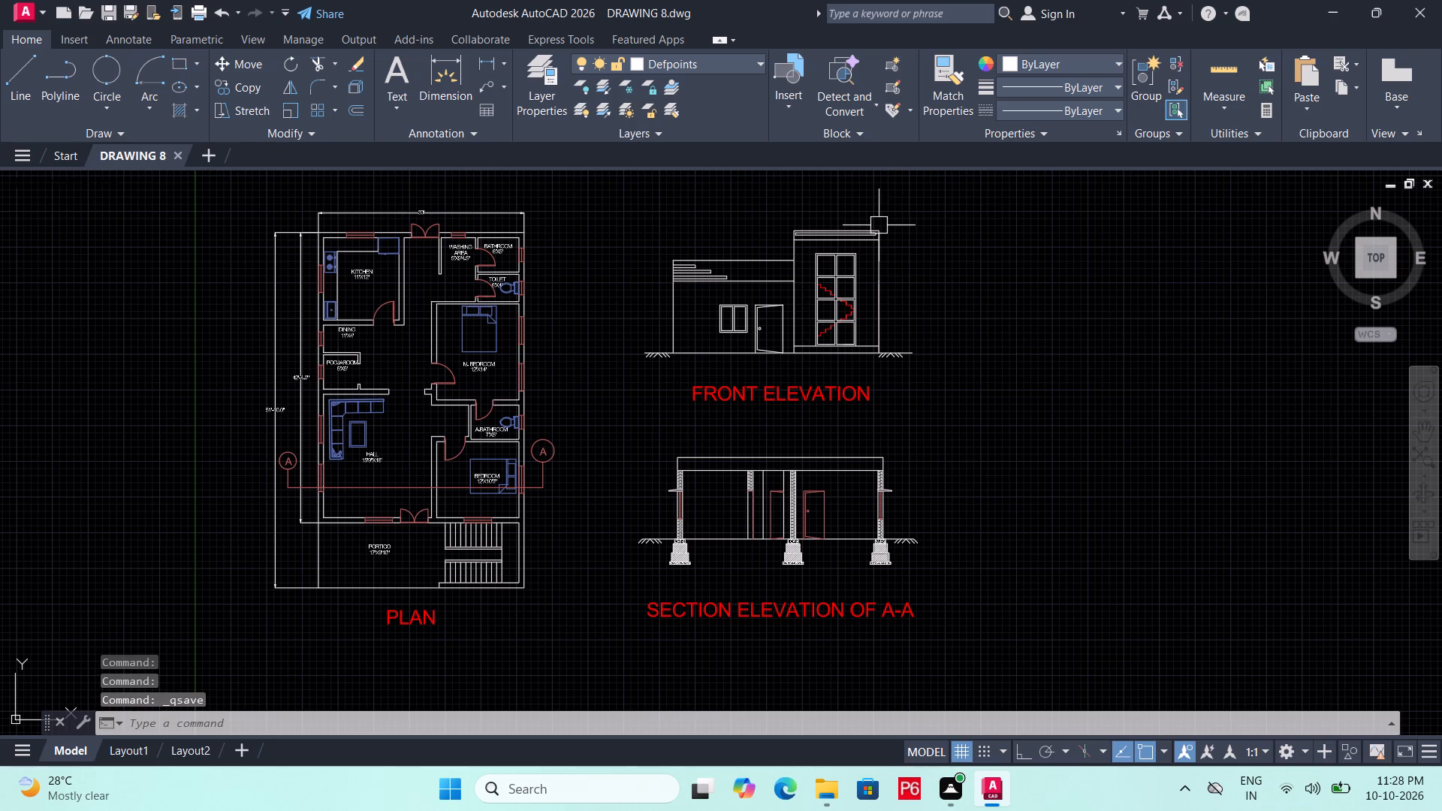
Change the Defpoints layer's colour to dark grey, index colour 250.
scroll(839, 236, up, 1)
middle_drag(902, 234, 939, 234)
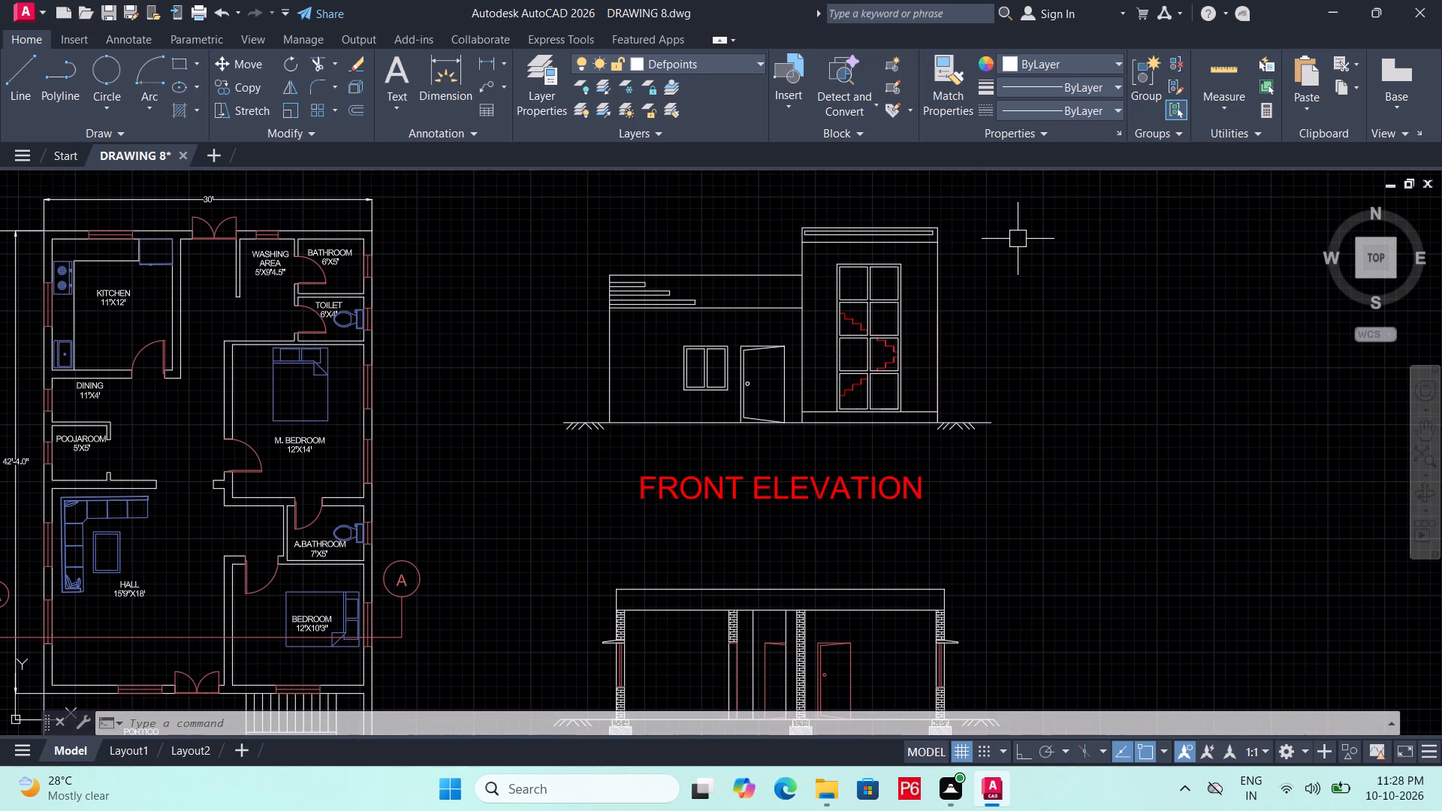
click(749, 67)
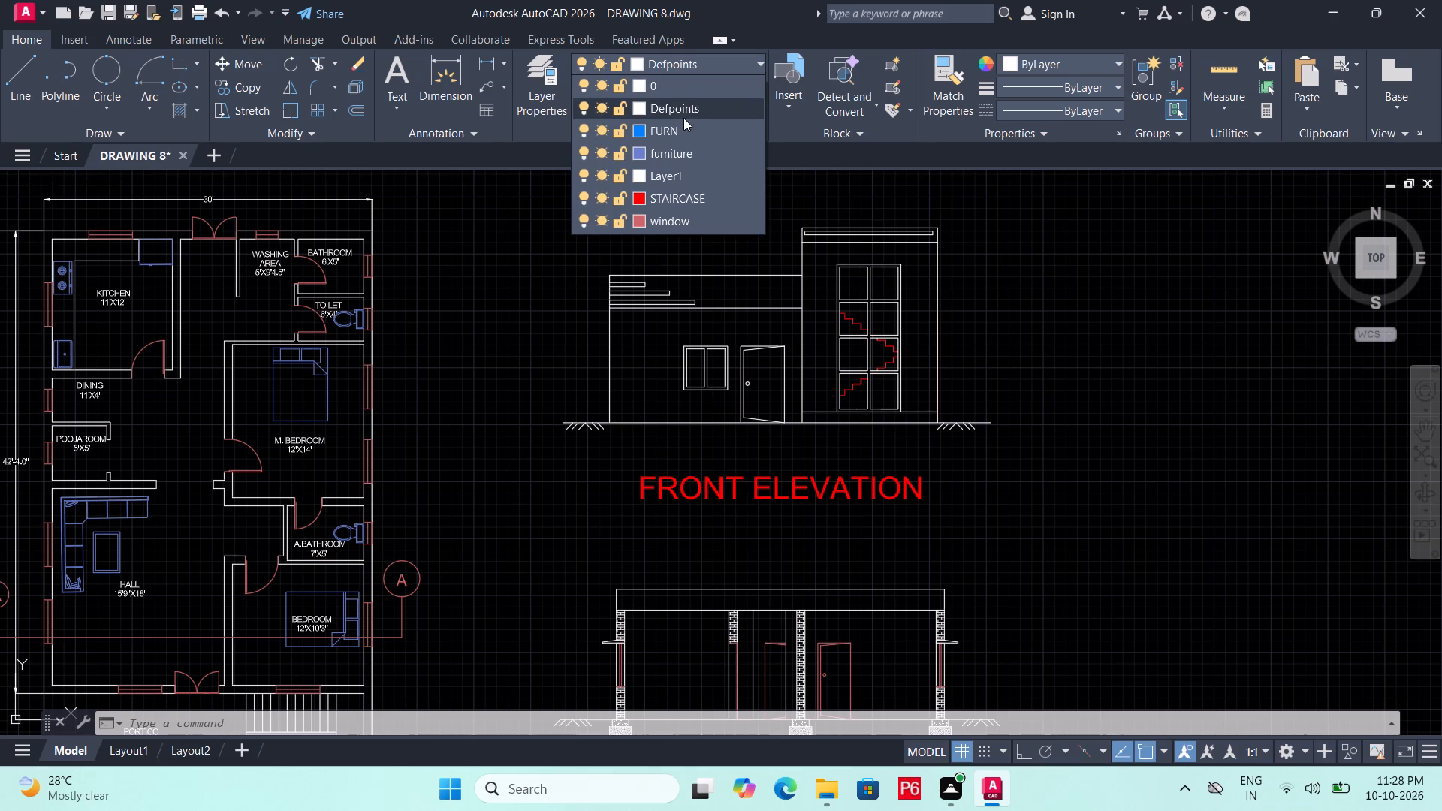
click(696, 109)
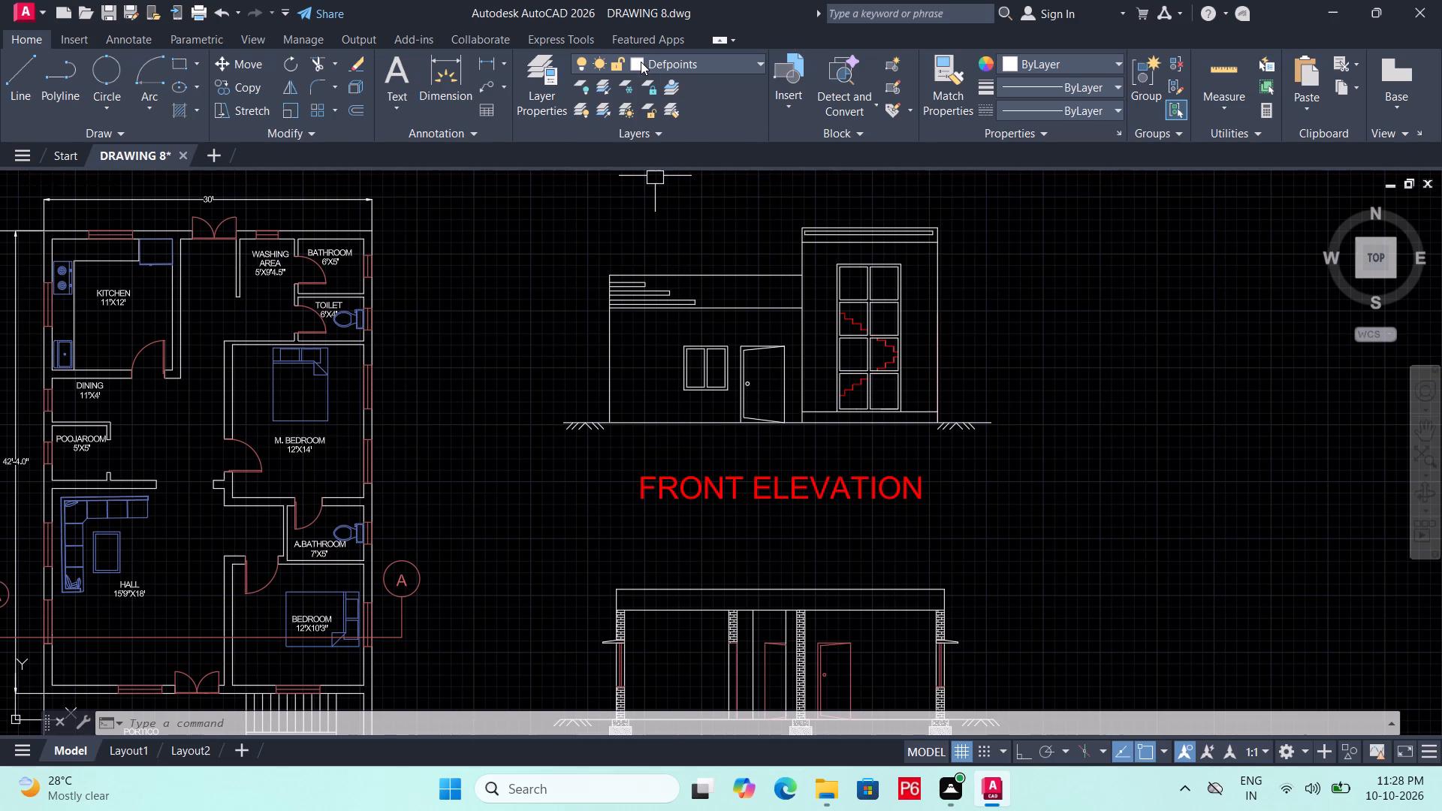
click(641, 62)
click(638, 113)
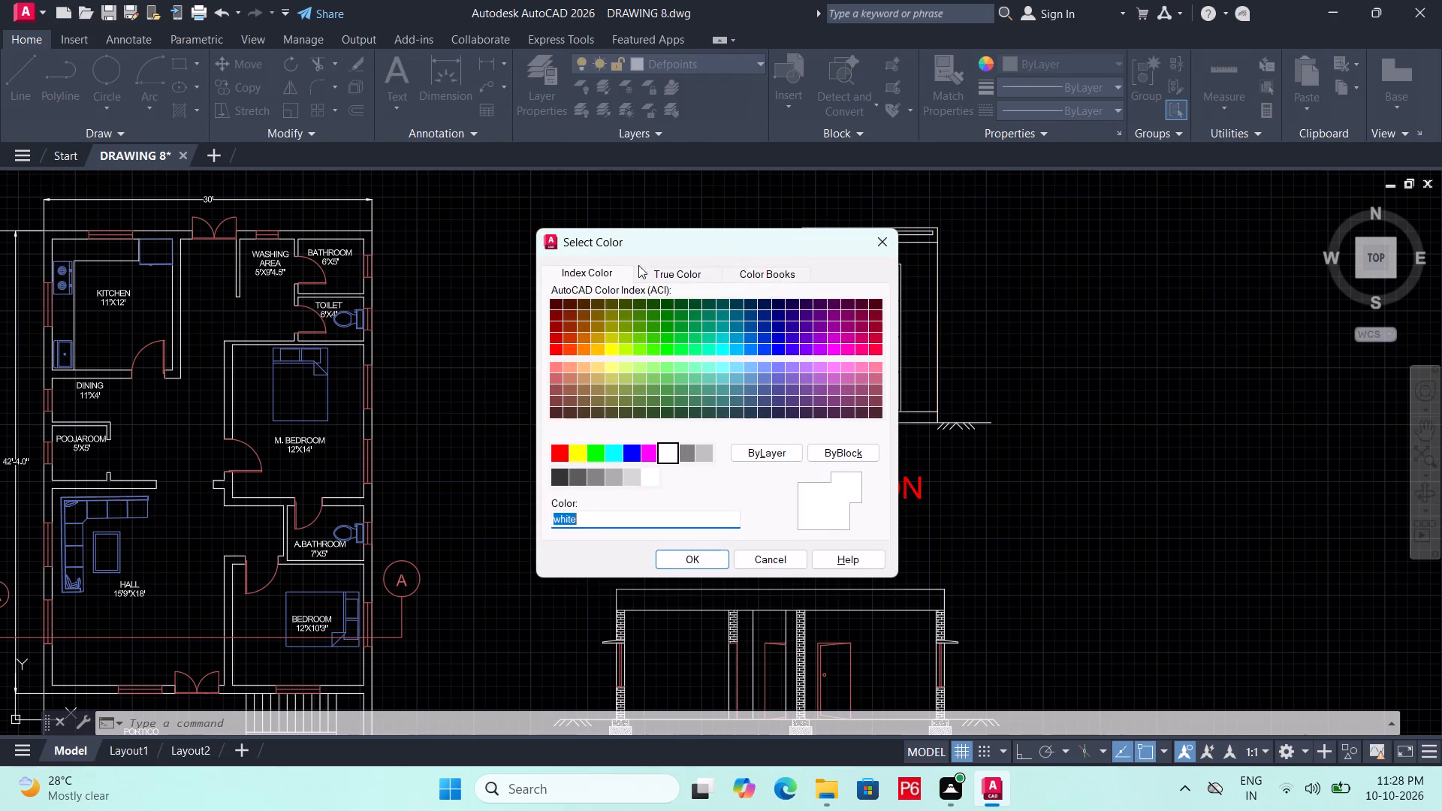
click(563, 484)
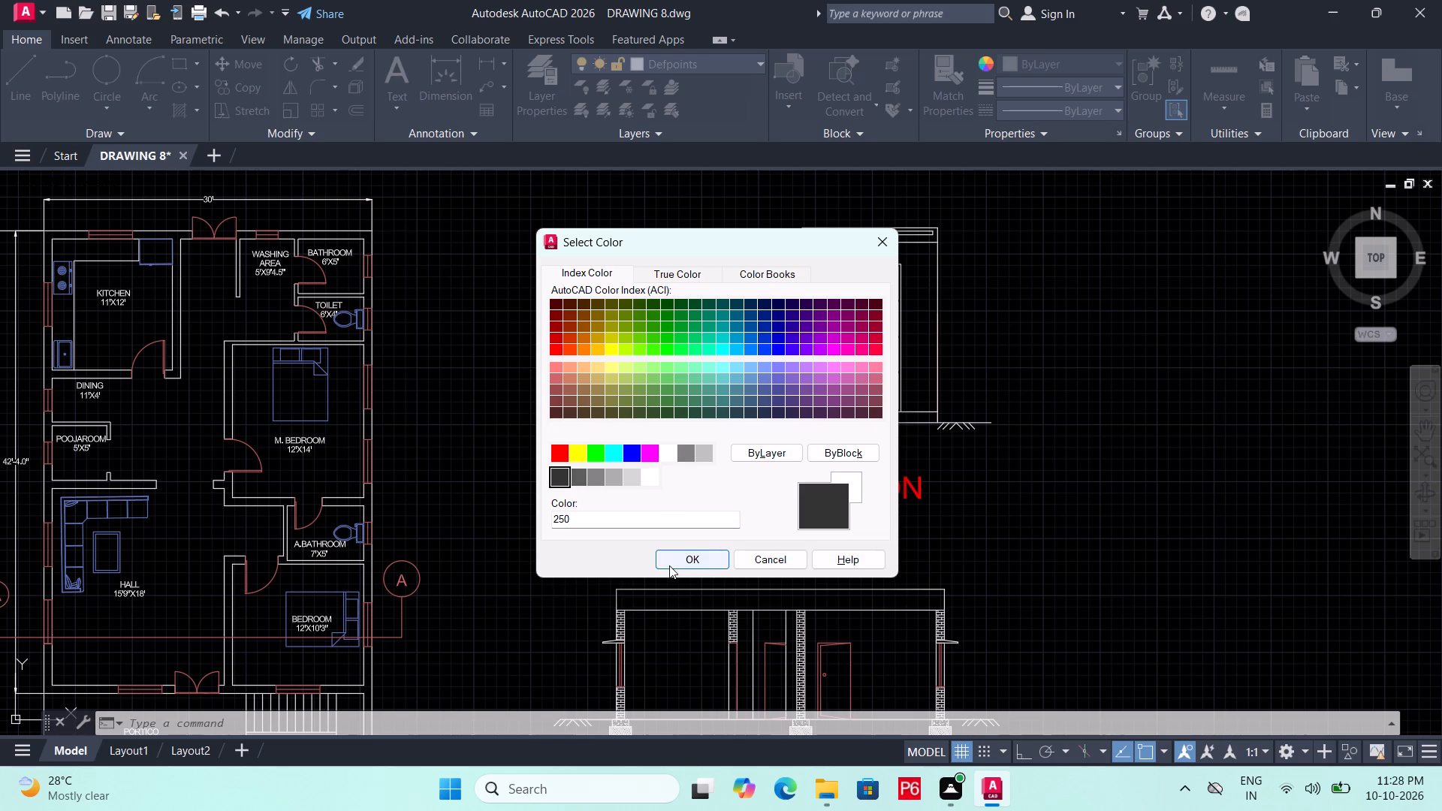
click(677, 562)
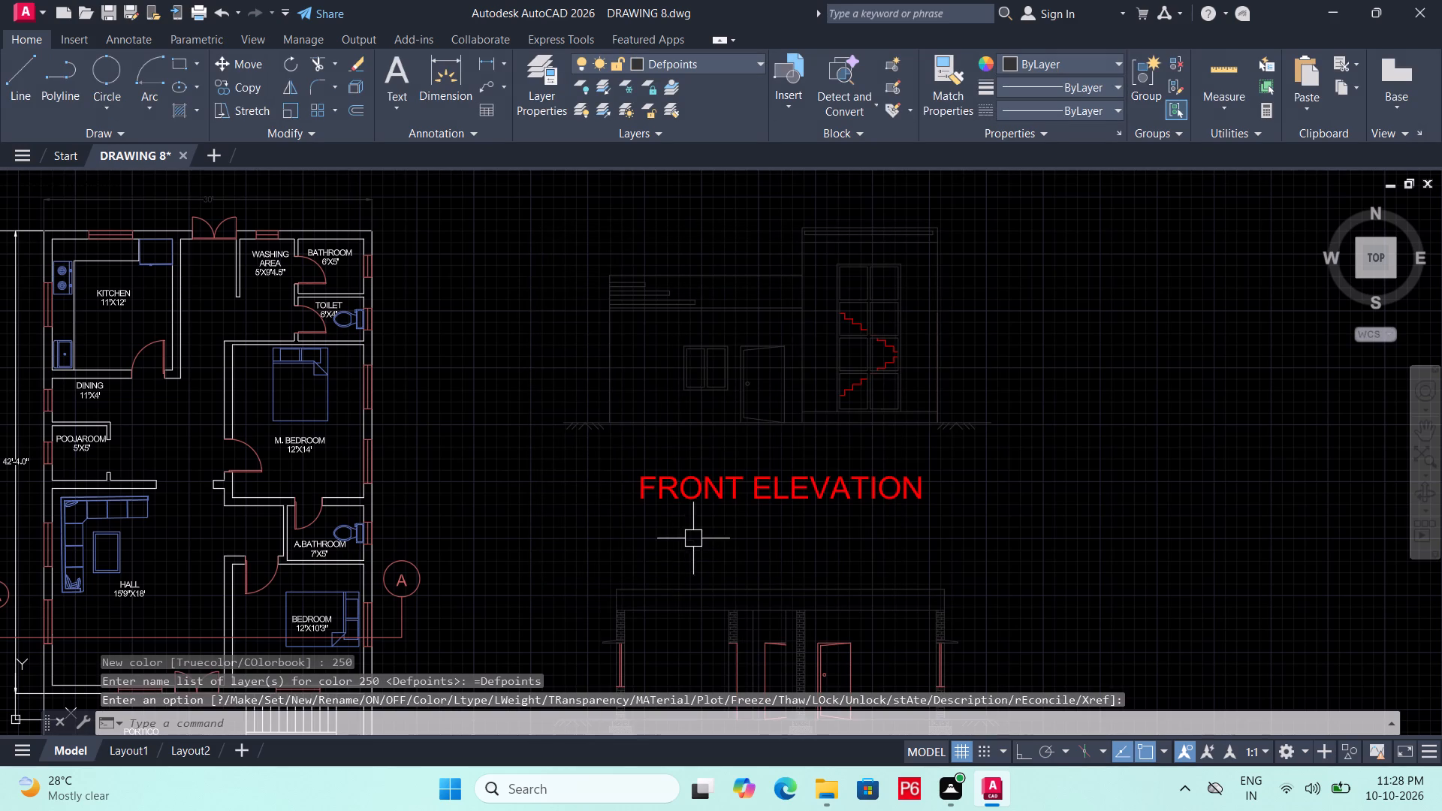
Set up a plot with the previous plot's settings and a window enclosing the plan, both elevations and their titles.
scroll(697, 535, down, 1)
middle_drag(697, 535, 779, 436)
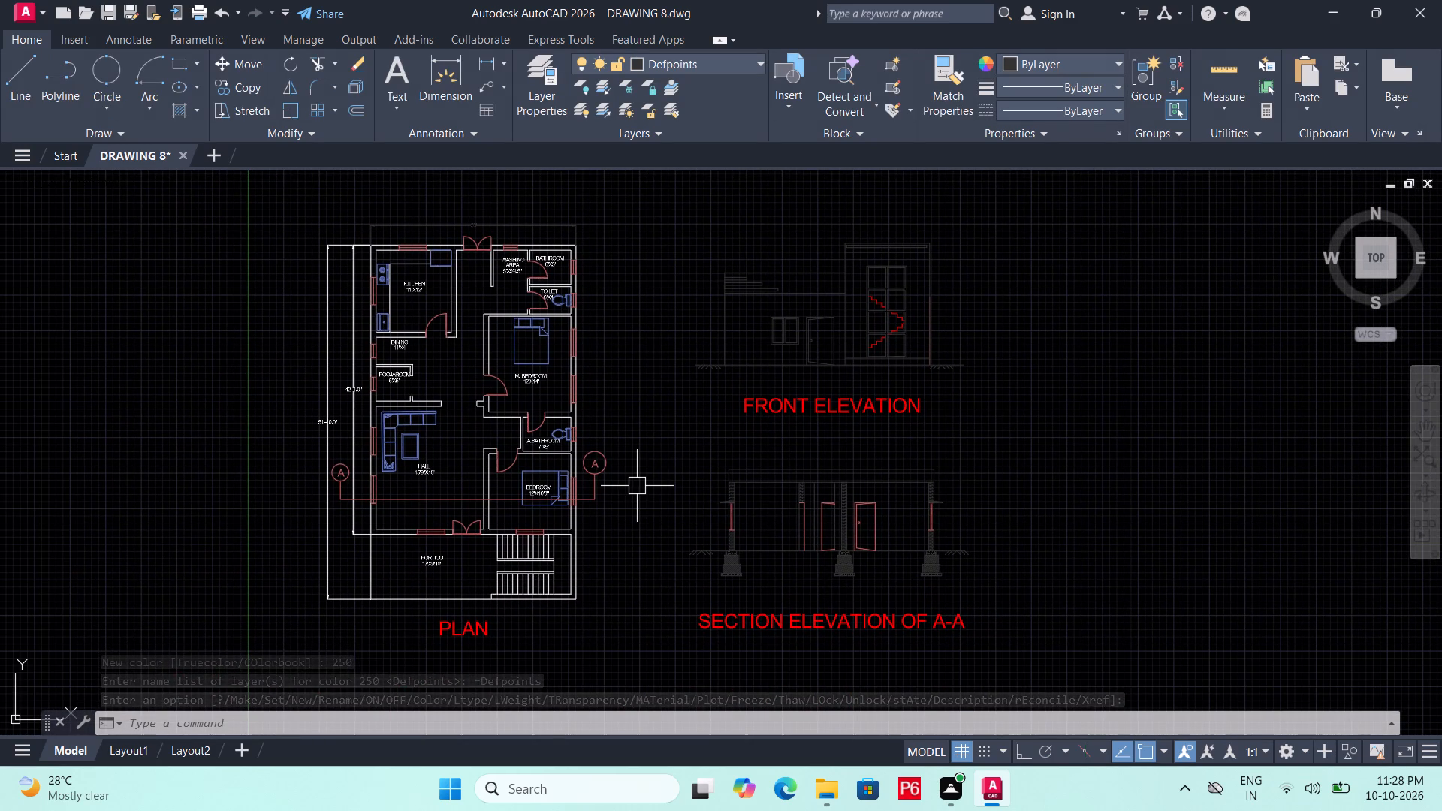
key(ctrl+p)
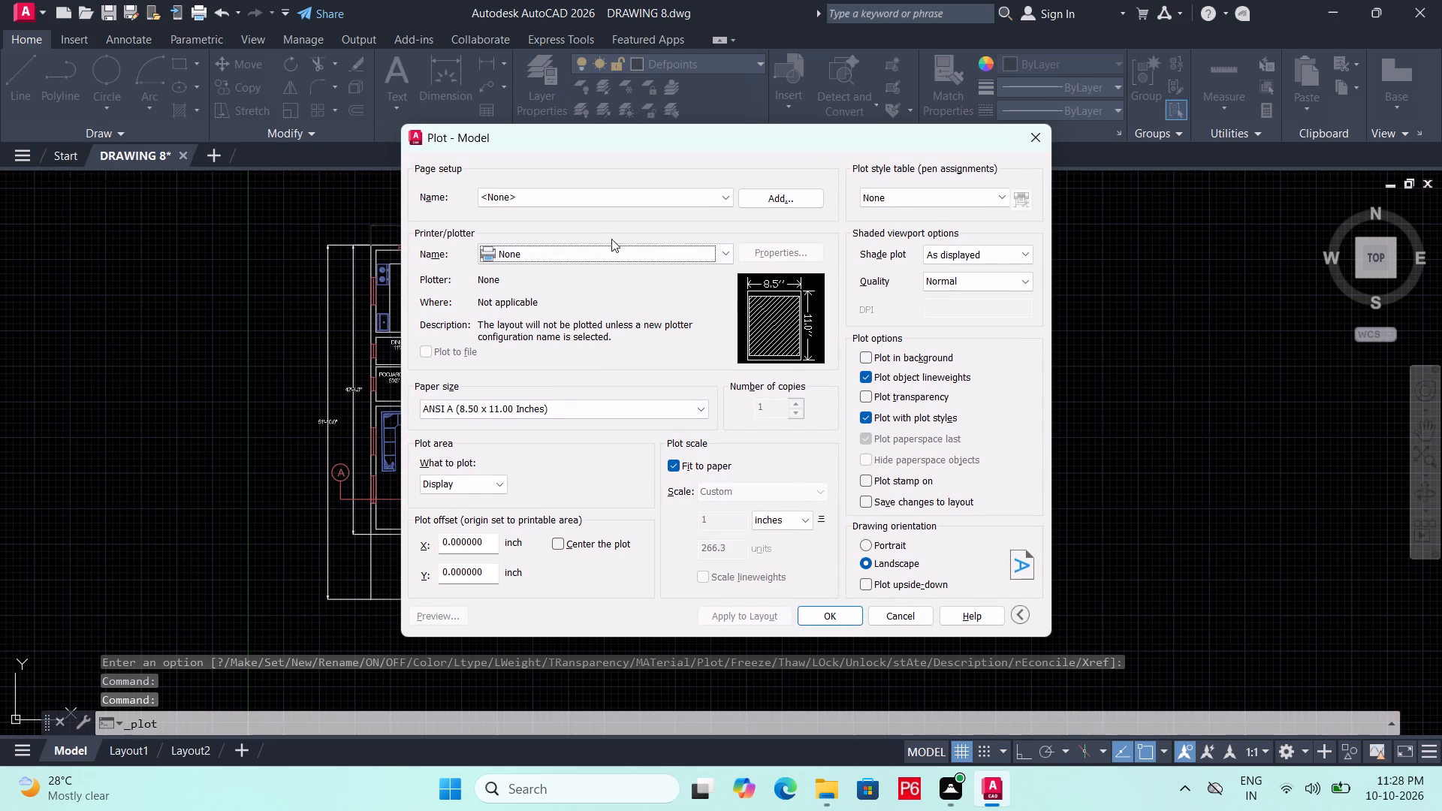
click(644, 202)
click(644, 219)
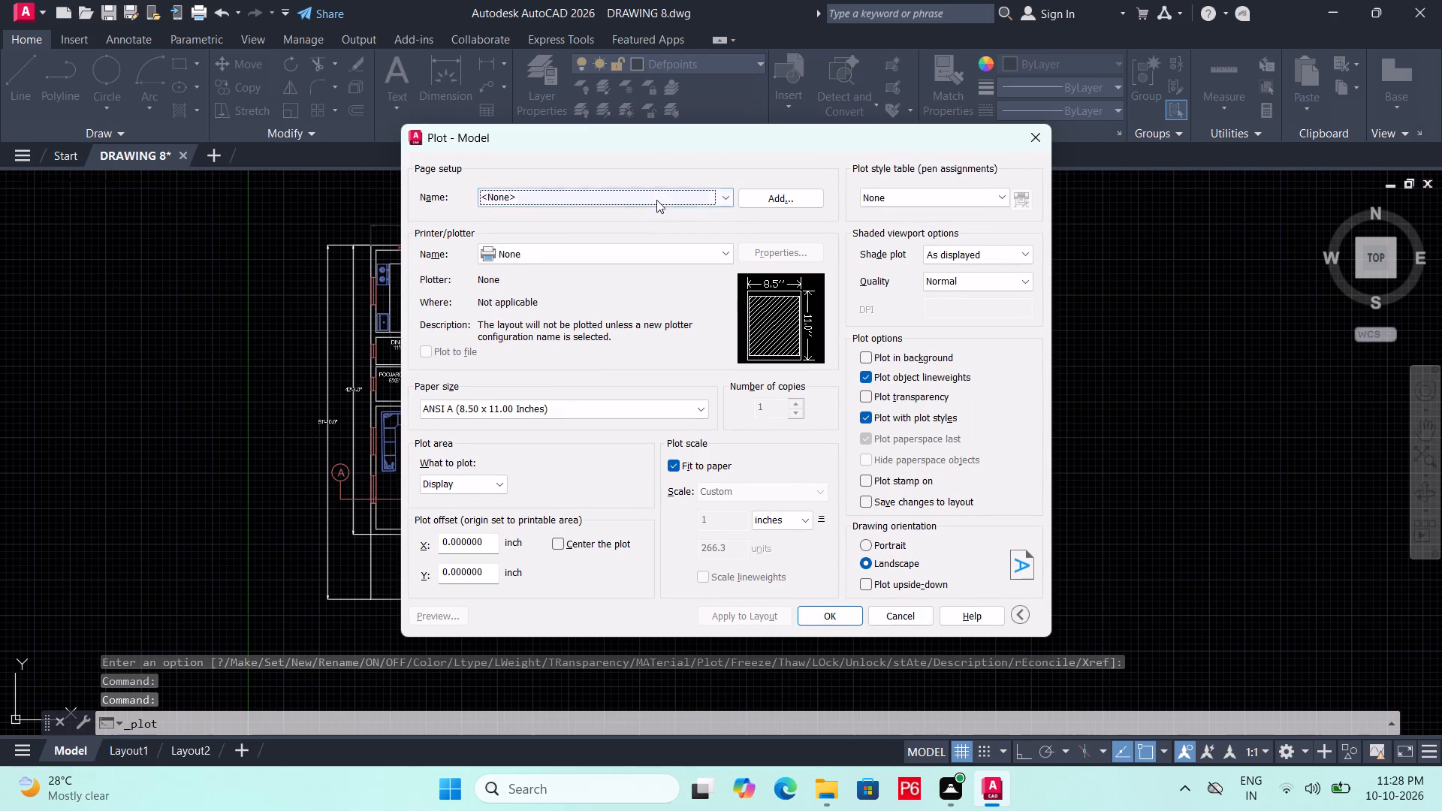
click(656, 200)
click(649, 231)
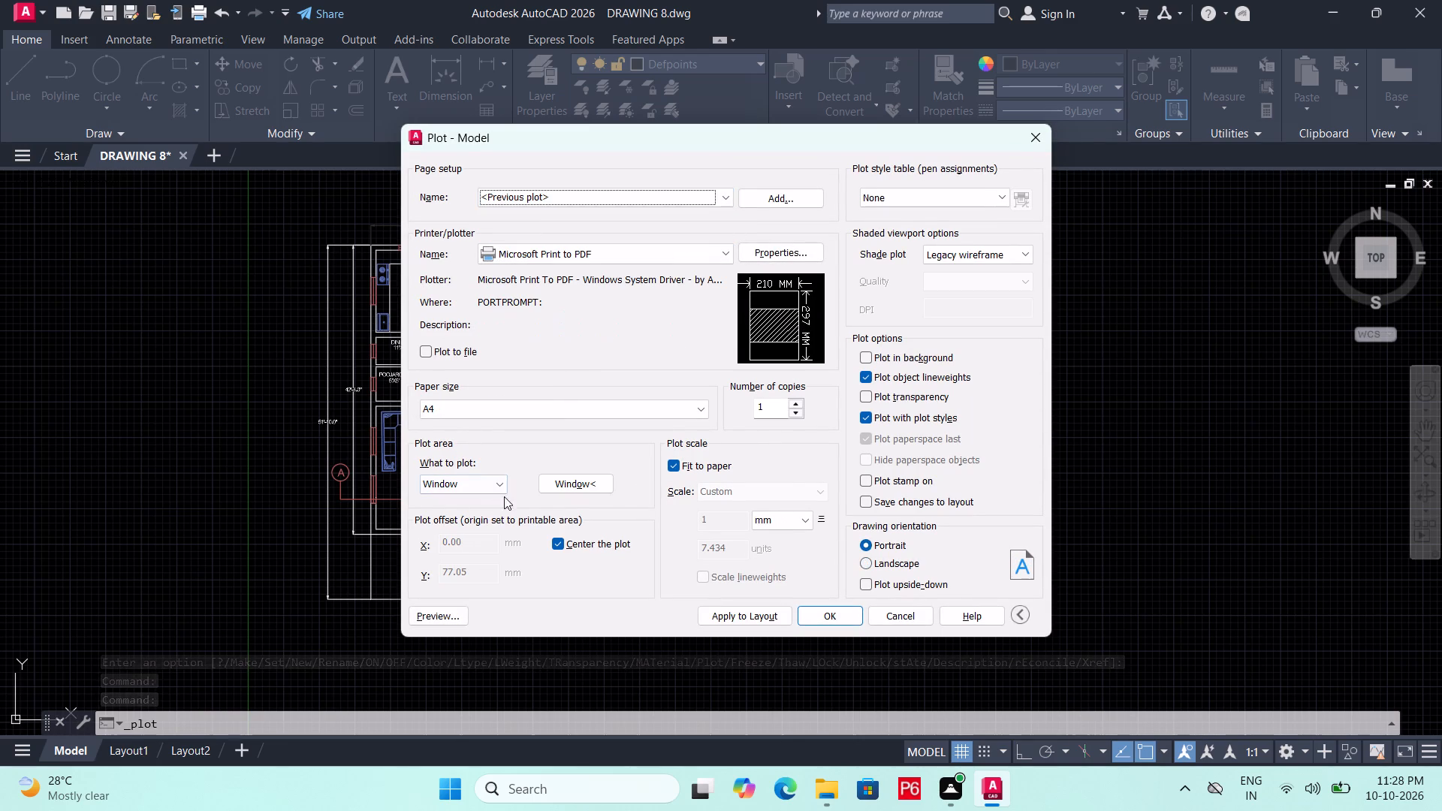
click(562, 483)
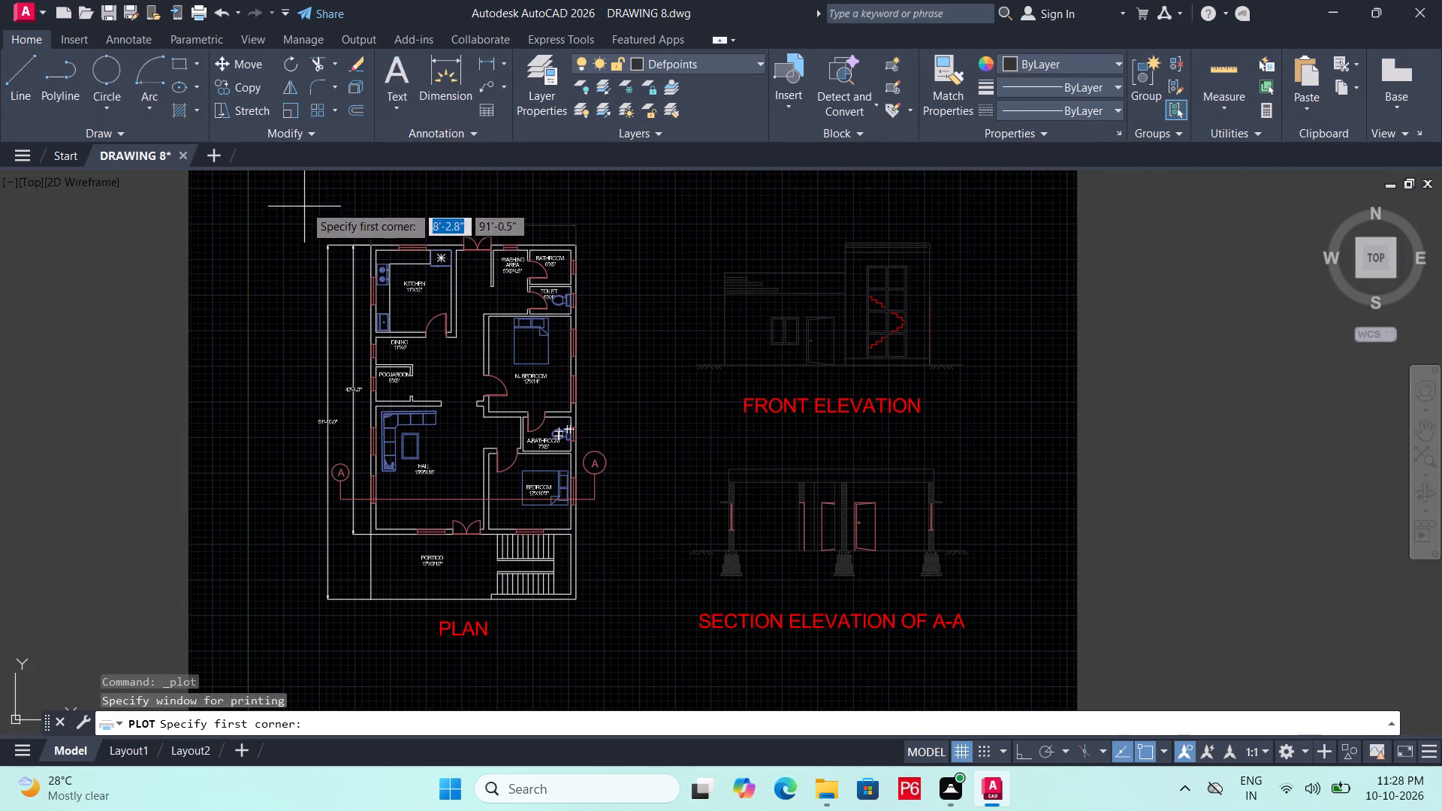
click(304, 203)
click(1000, 653)
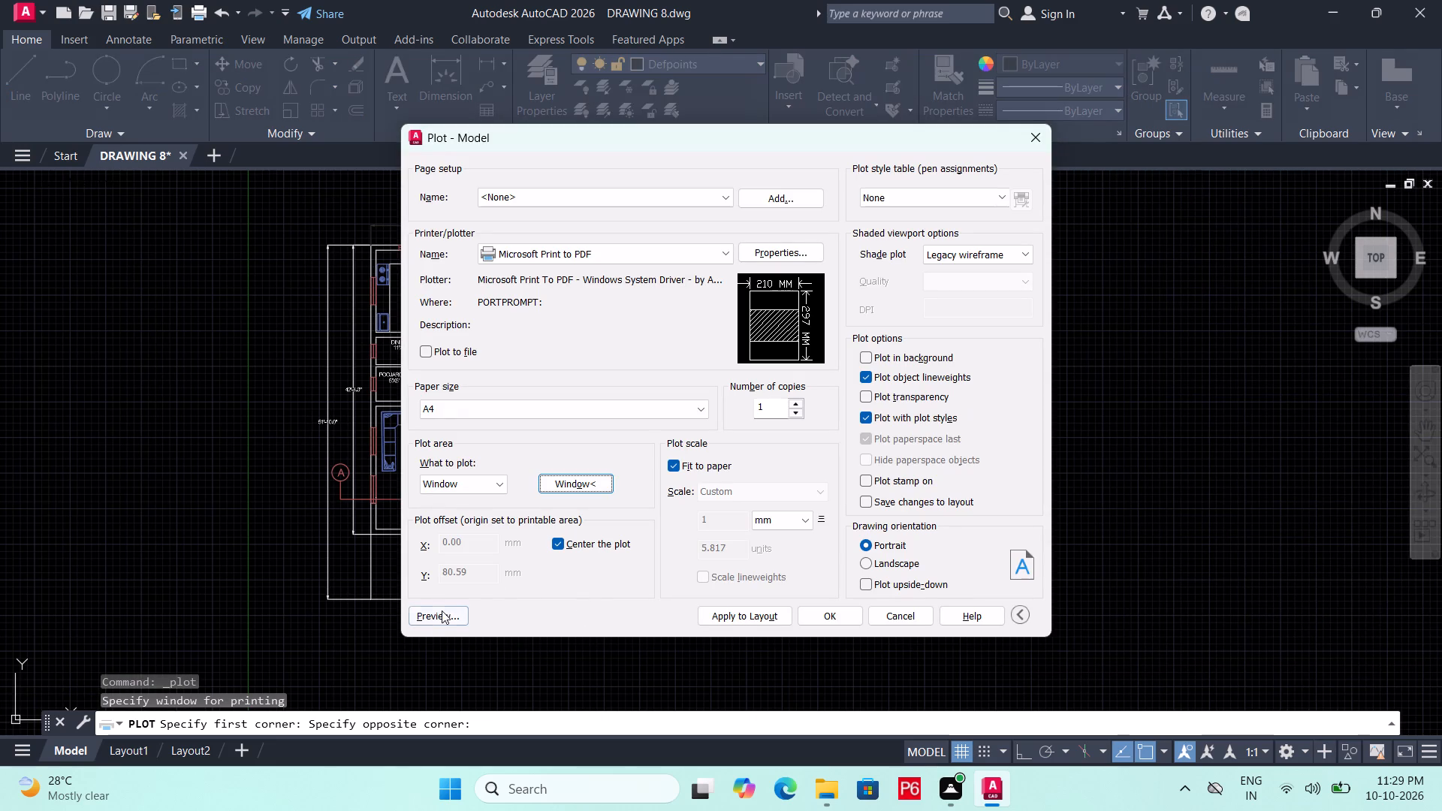
Preview the A4 portrait plot, examine the linework of the plan and both elevations, and return to the plot settings.
click(442, 614)
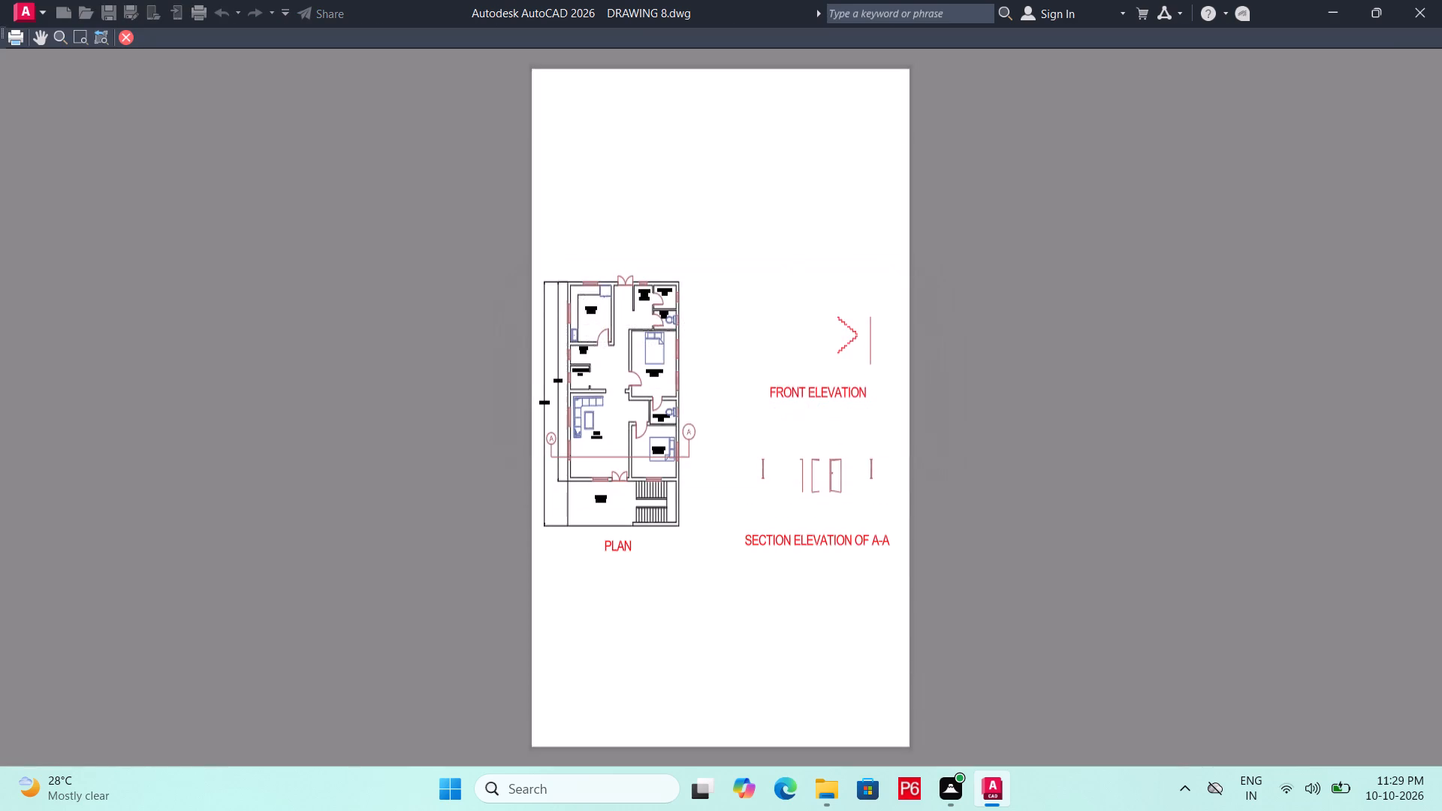
scroll(665, 455, up, 2)
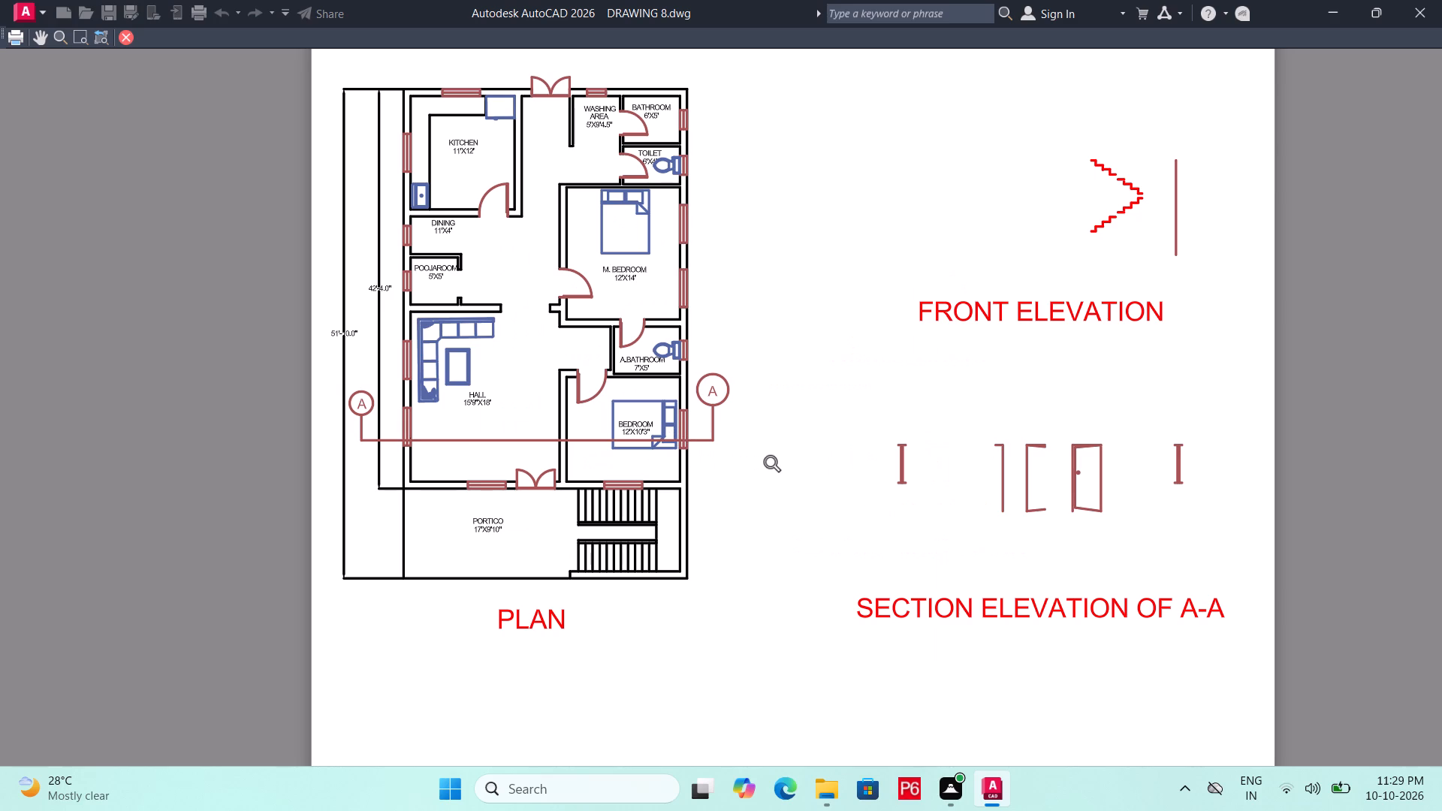
scroll(776, 468, down, 2)
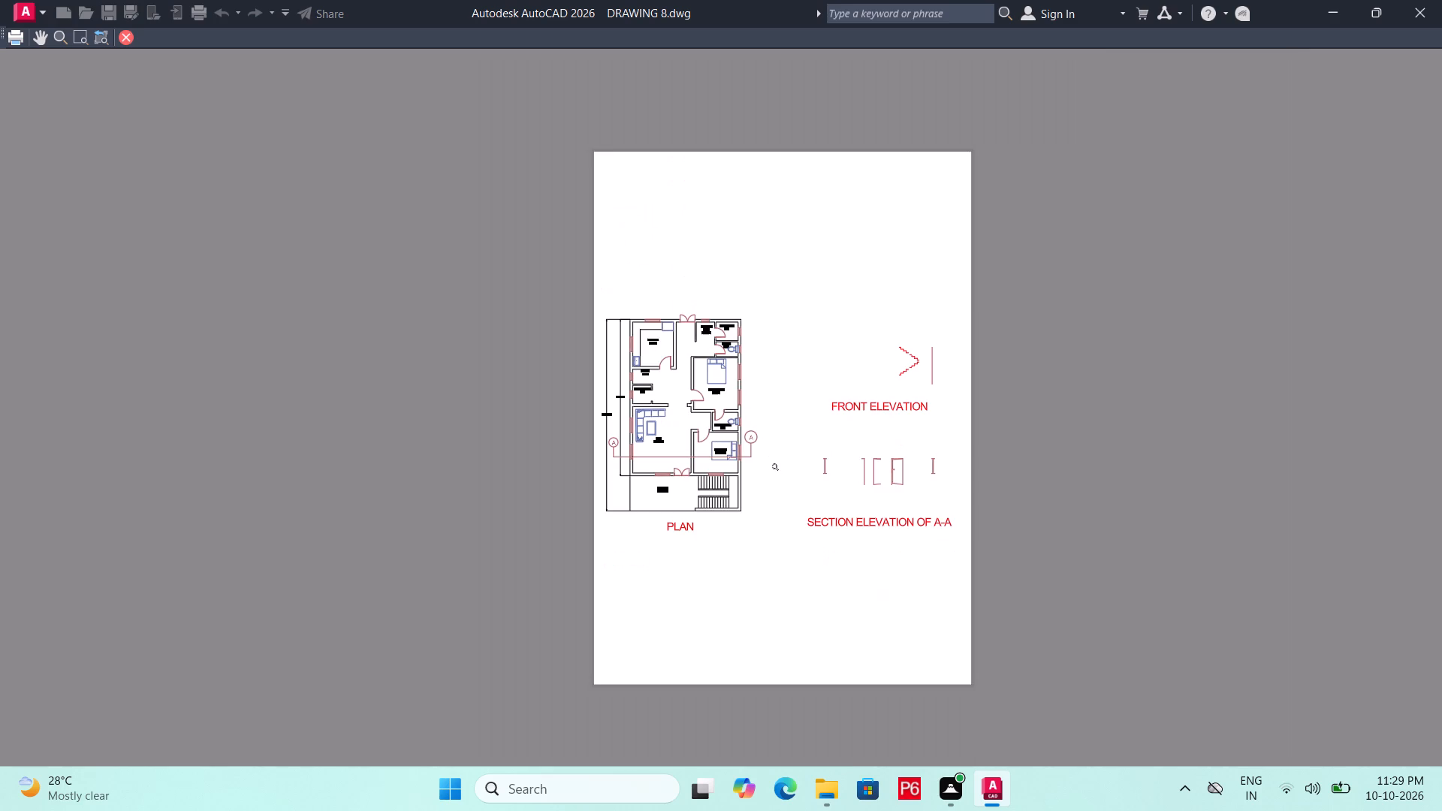
click(127, 39)
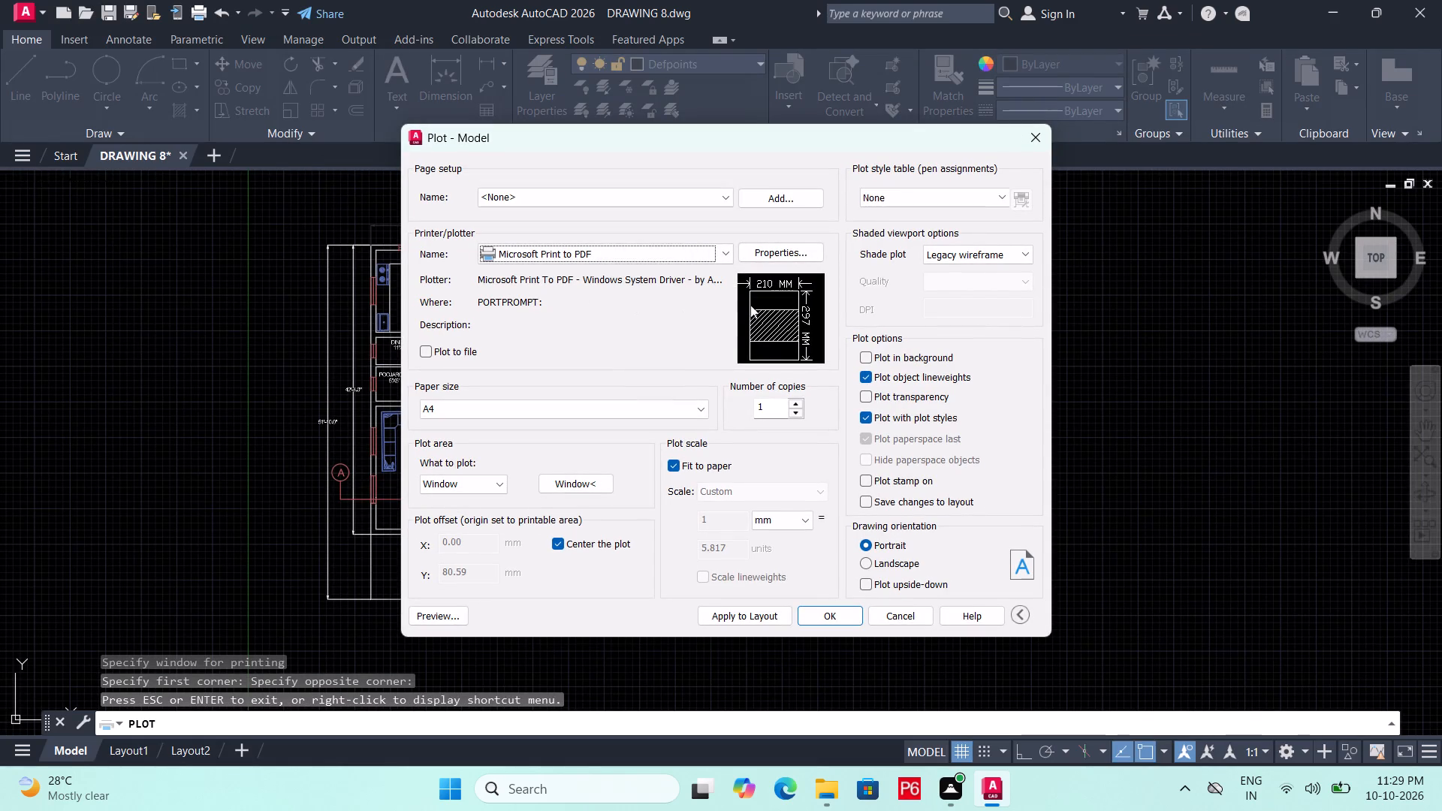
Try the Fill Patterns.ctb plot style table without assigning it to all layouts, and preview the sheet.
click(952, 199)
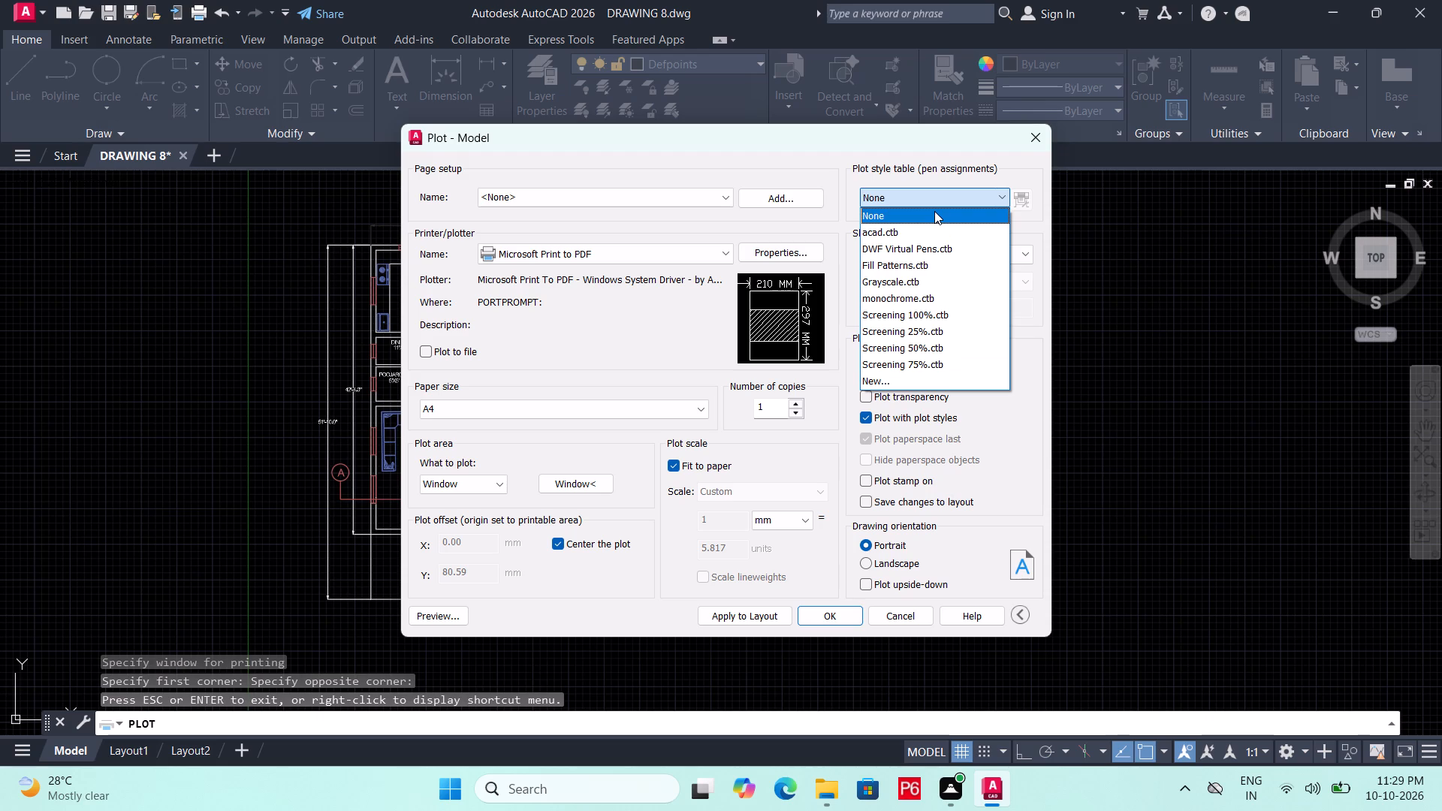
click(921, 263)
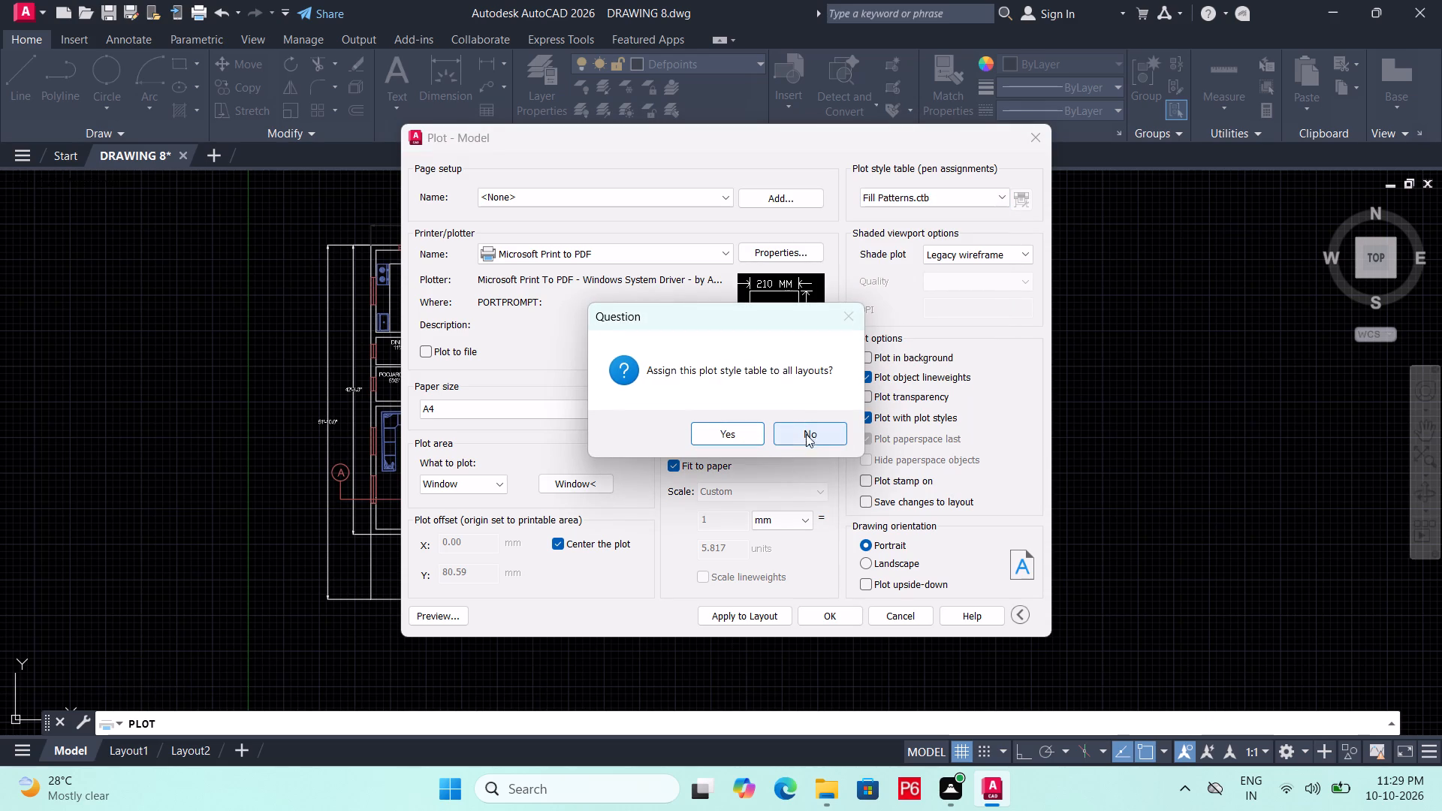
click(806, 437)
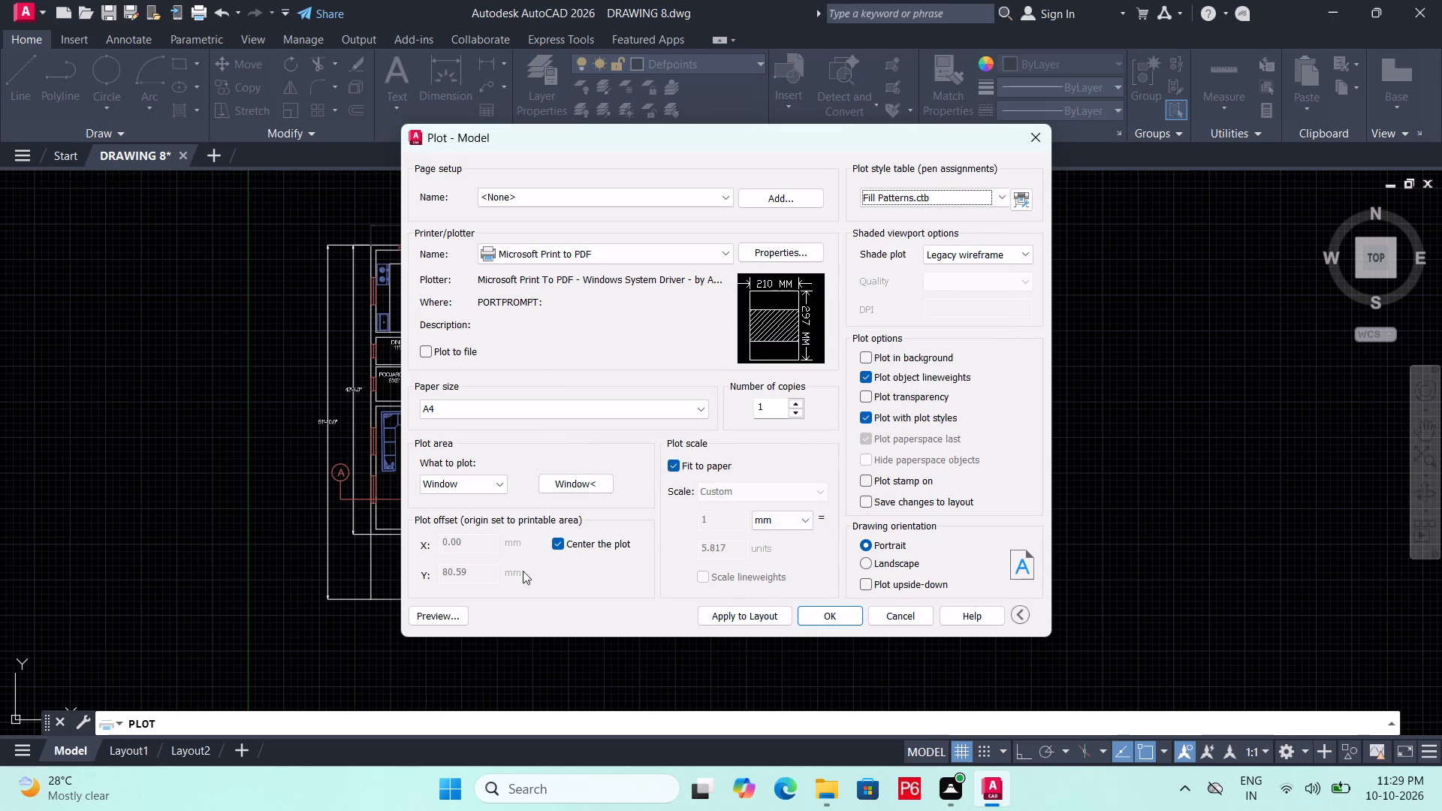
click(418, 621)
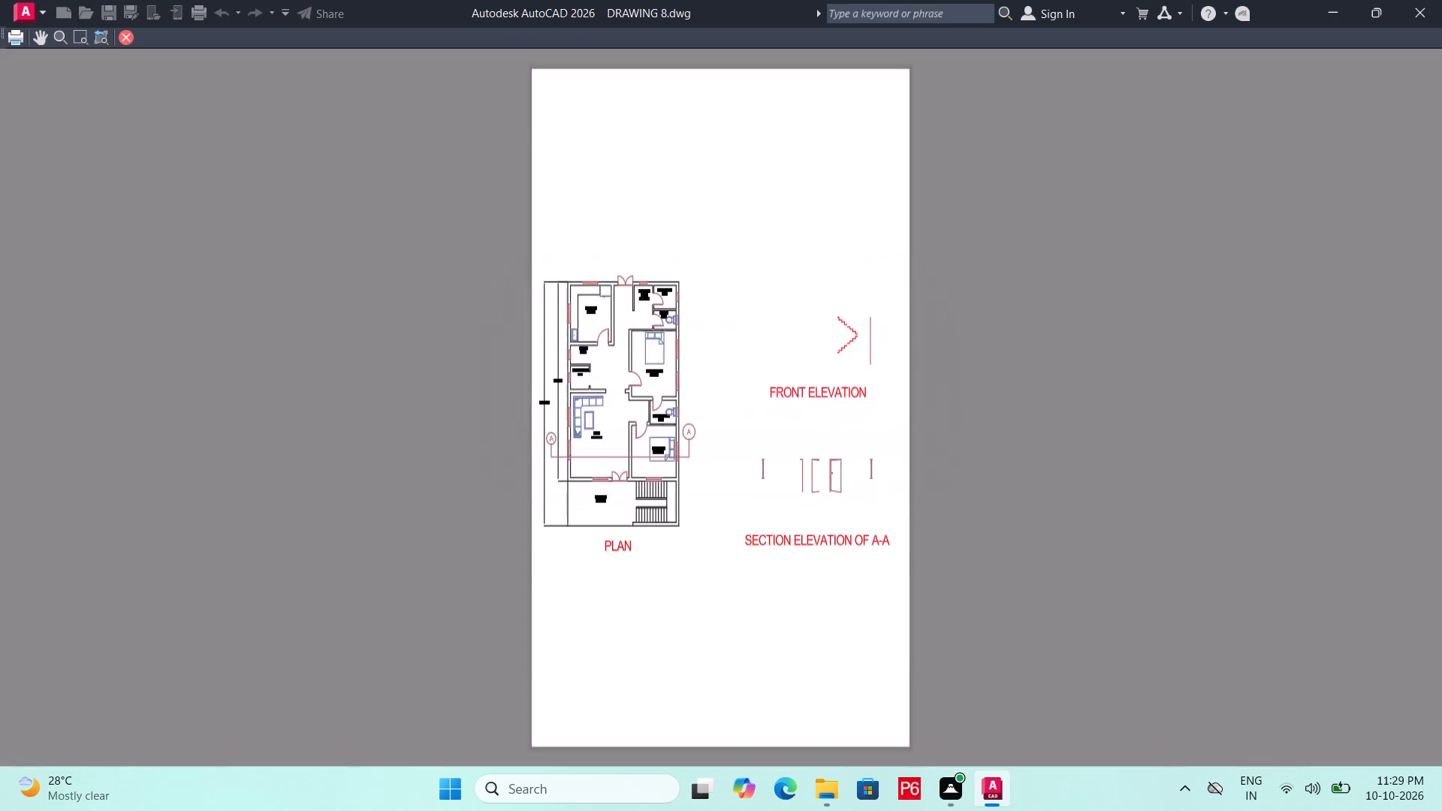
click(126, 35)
Set the plot style table to acad.ctb, assign it to all layouts, and preview the sheet.
click(929, 191)
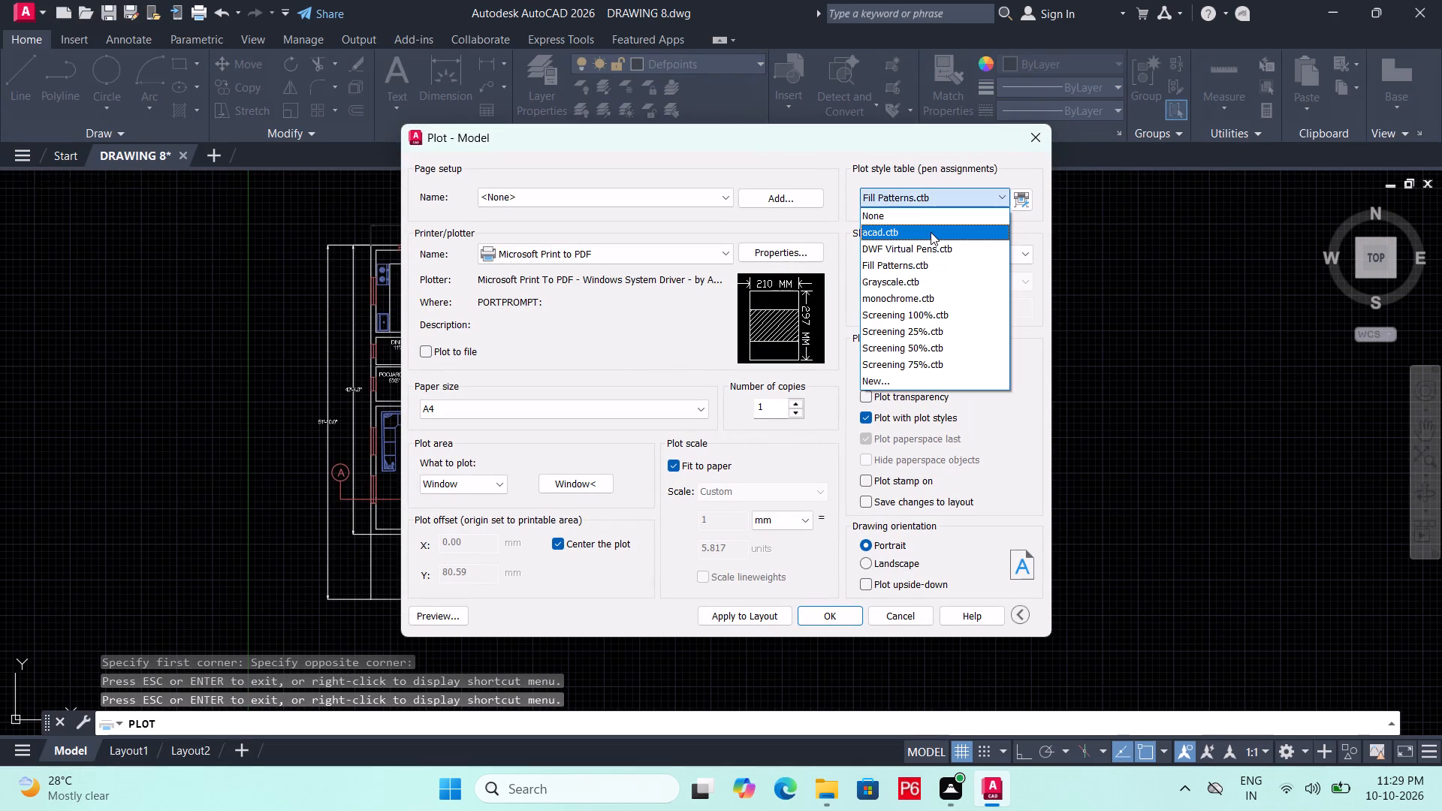
click(931, 232)
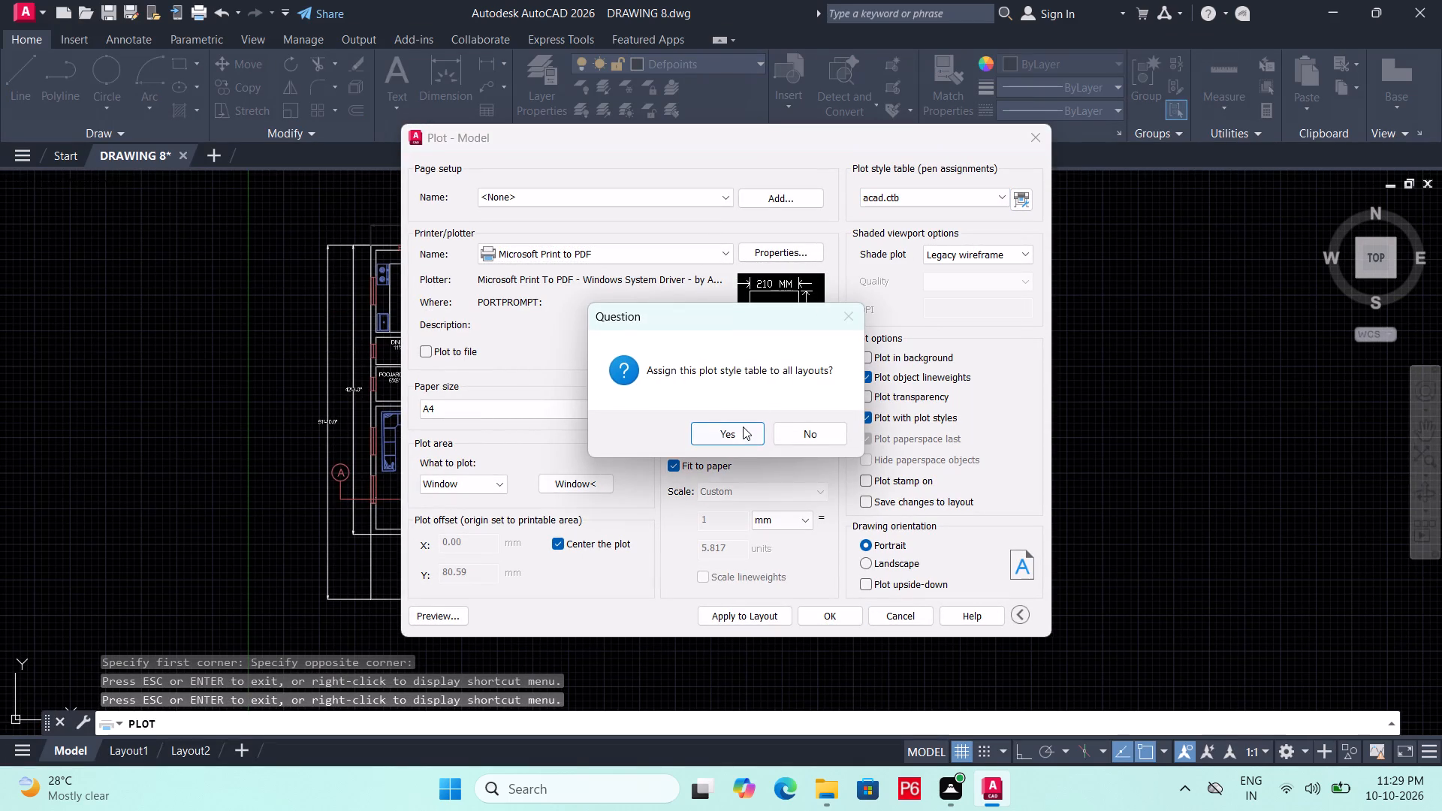
click(739, 433)
click(445, 611)
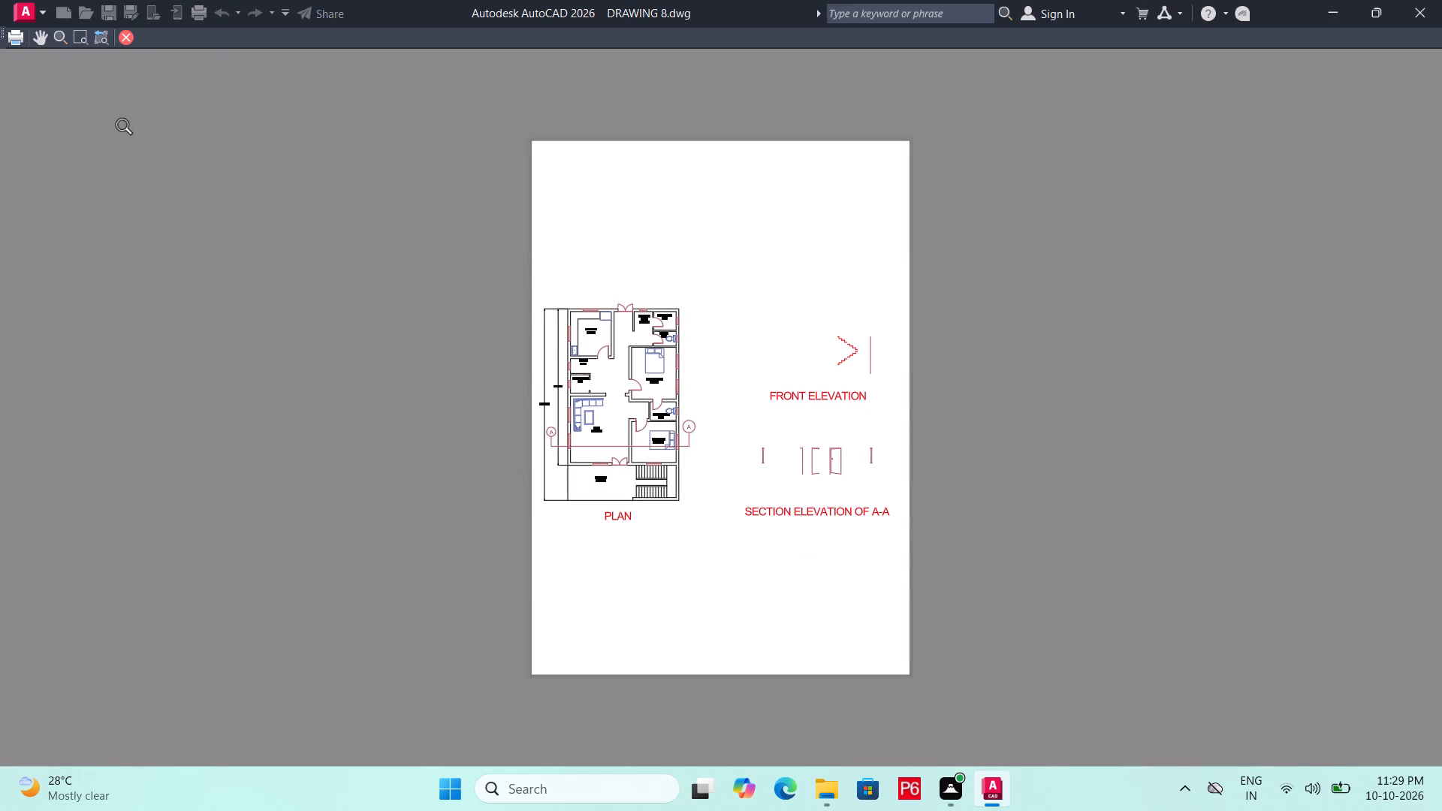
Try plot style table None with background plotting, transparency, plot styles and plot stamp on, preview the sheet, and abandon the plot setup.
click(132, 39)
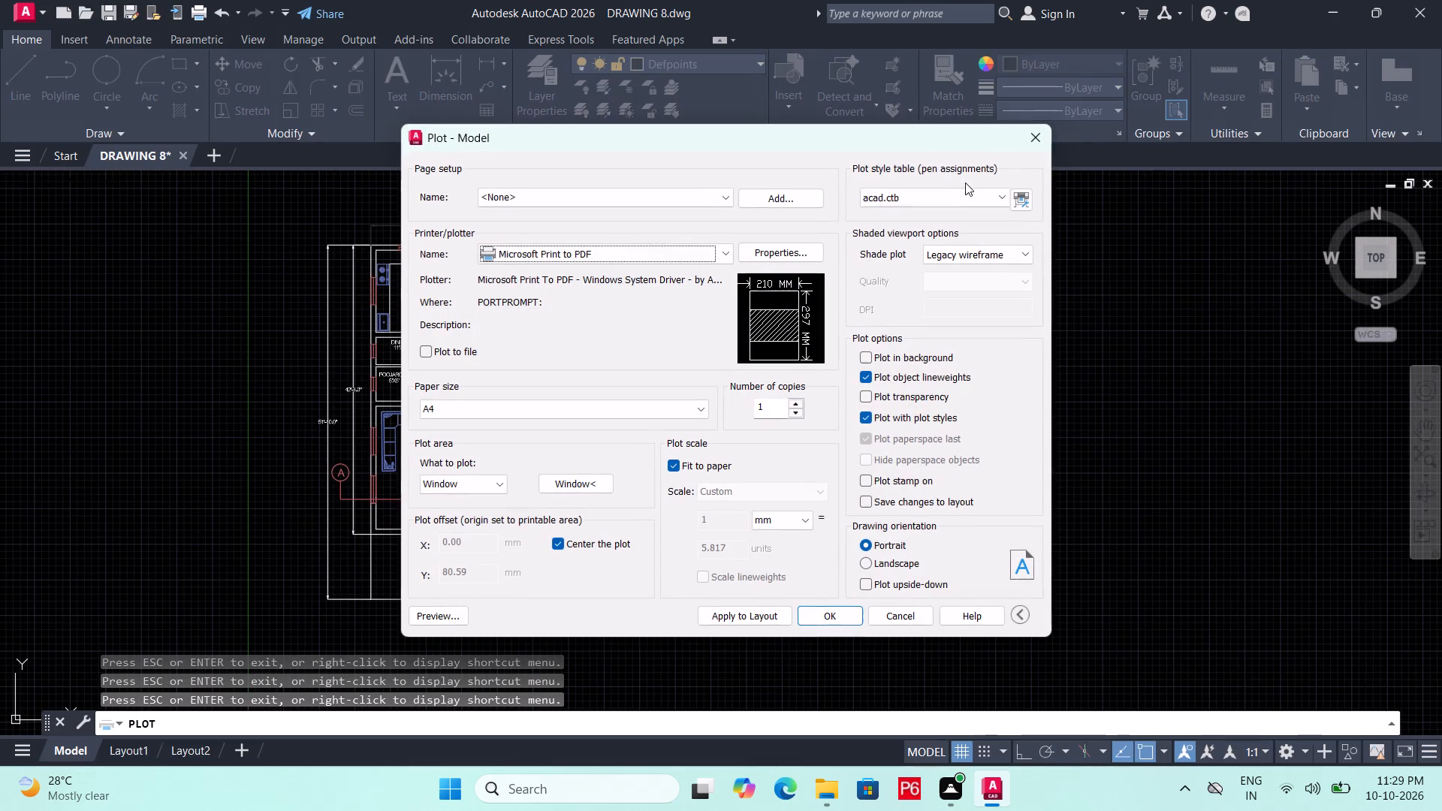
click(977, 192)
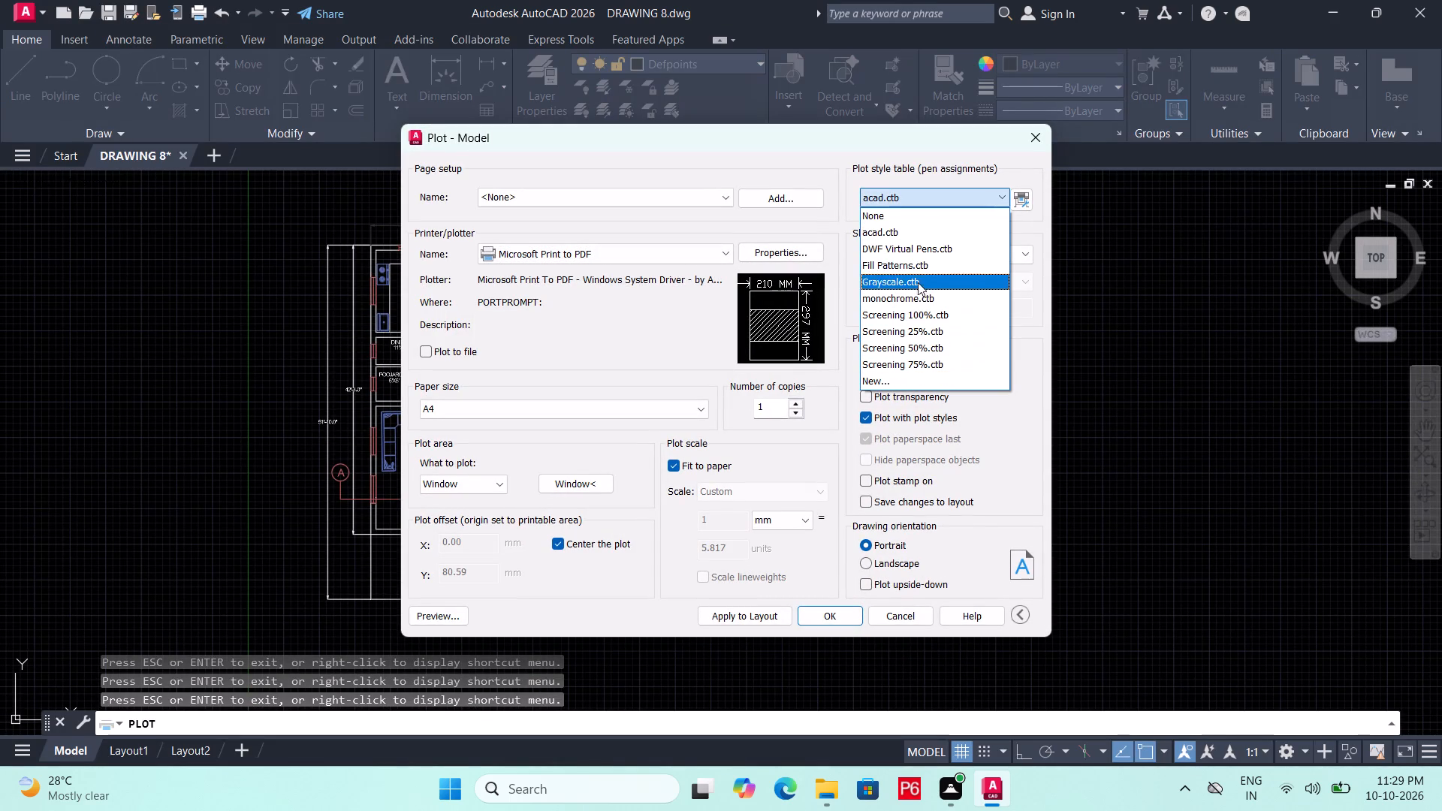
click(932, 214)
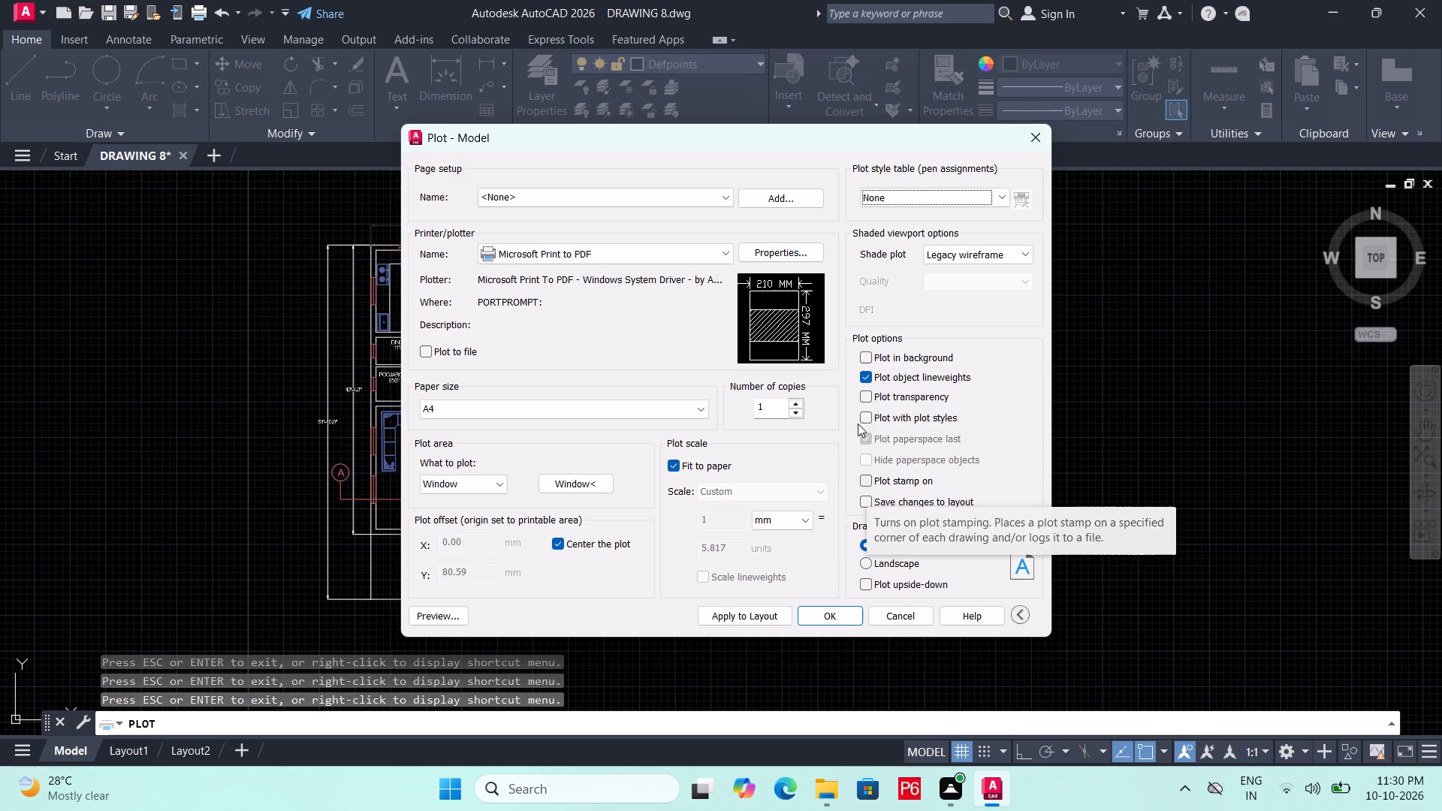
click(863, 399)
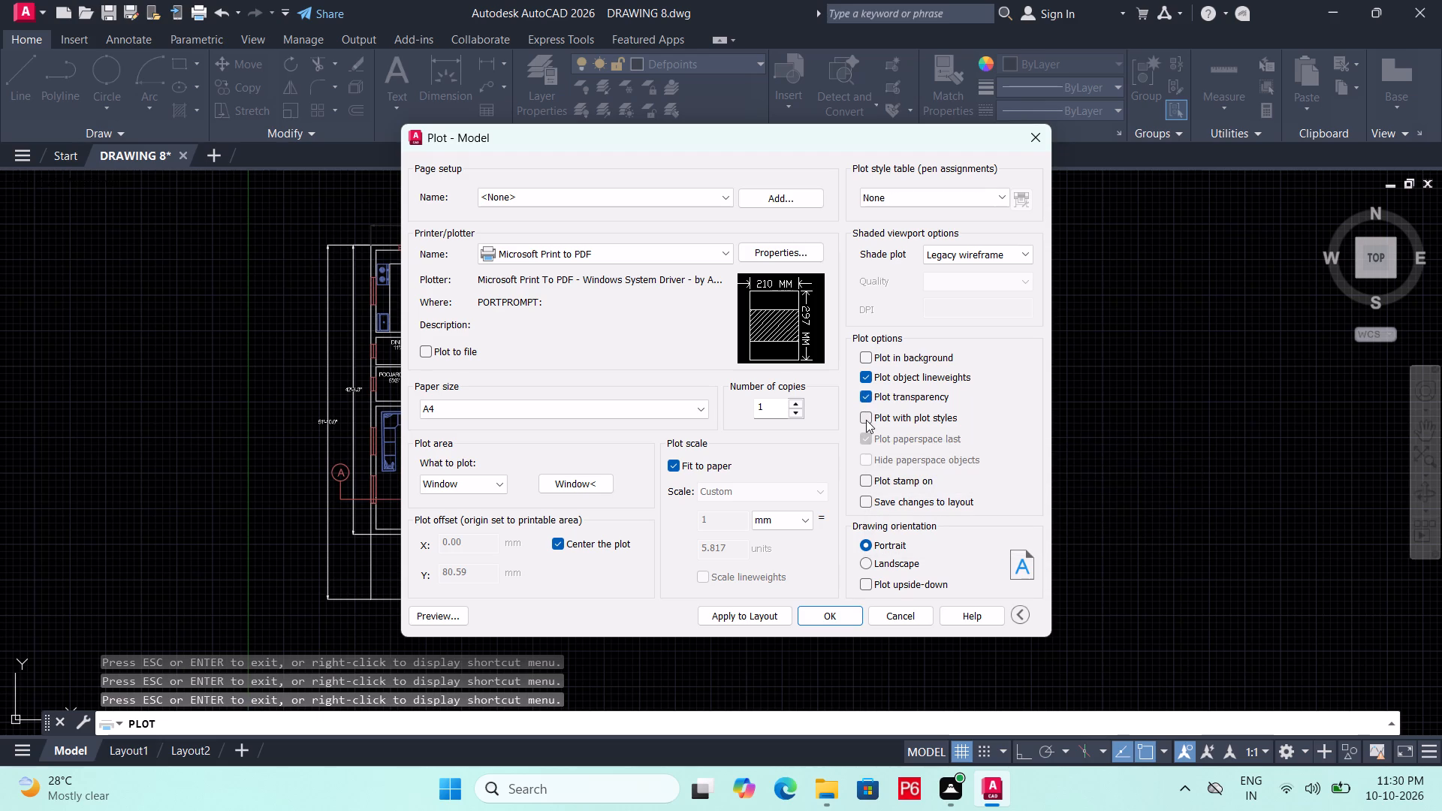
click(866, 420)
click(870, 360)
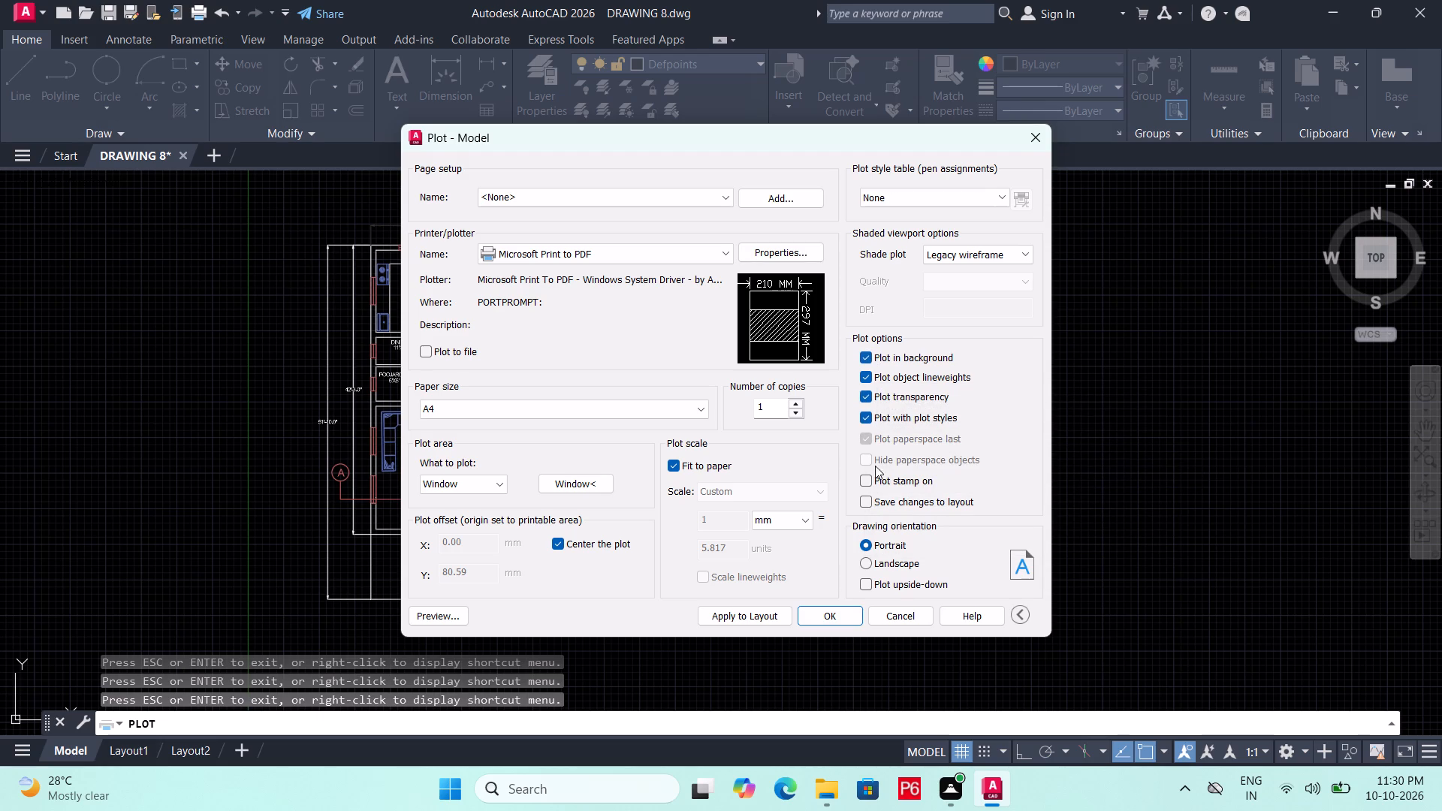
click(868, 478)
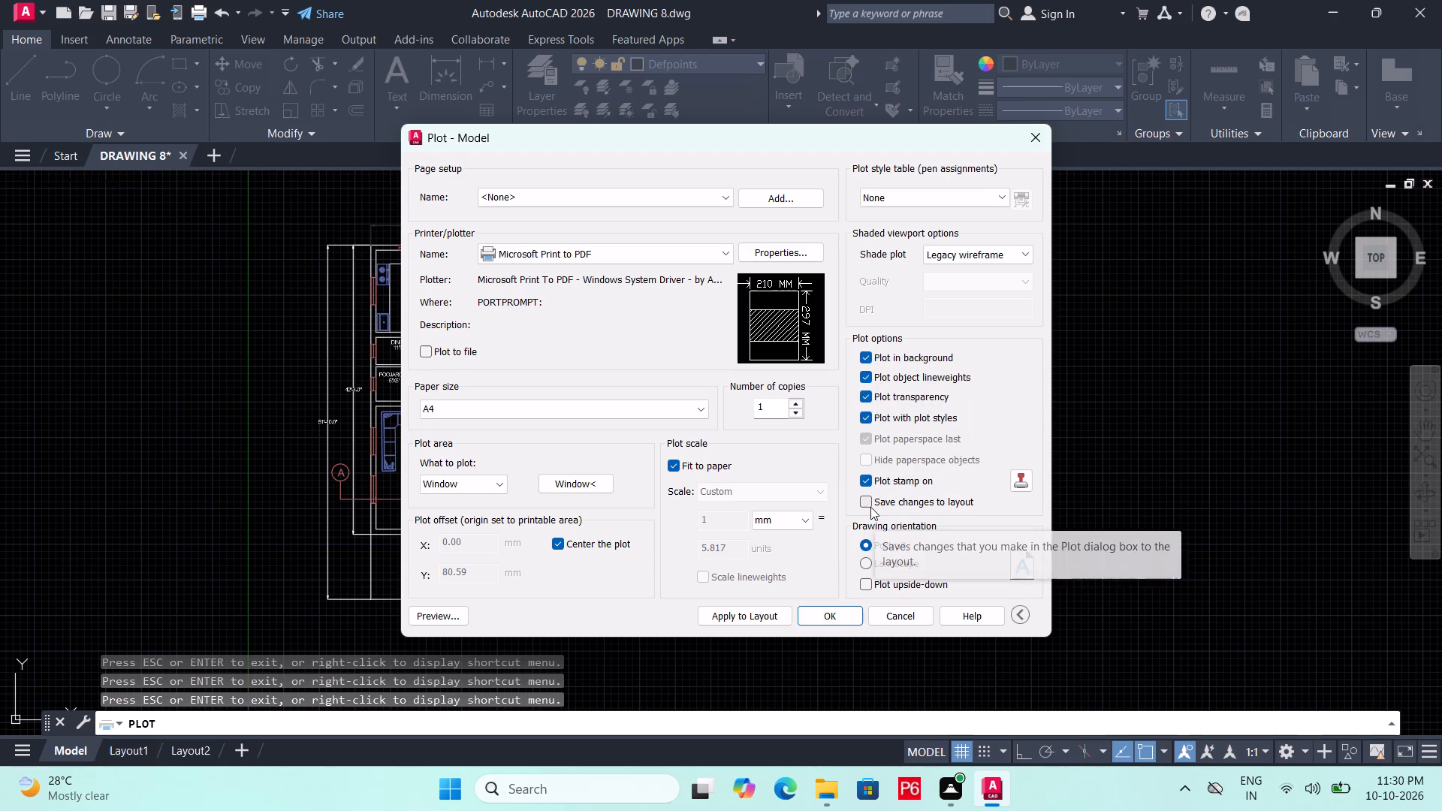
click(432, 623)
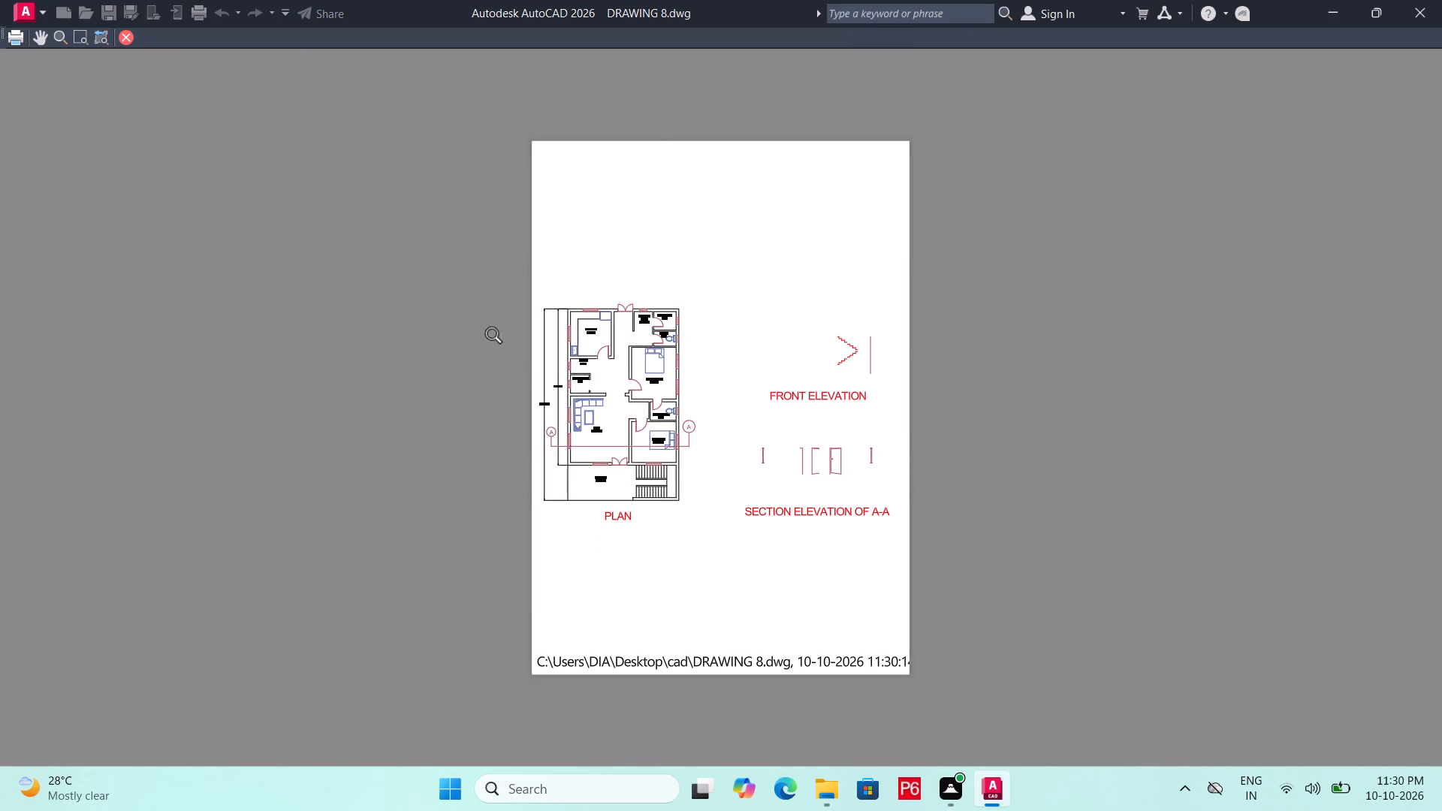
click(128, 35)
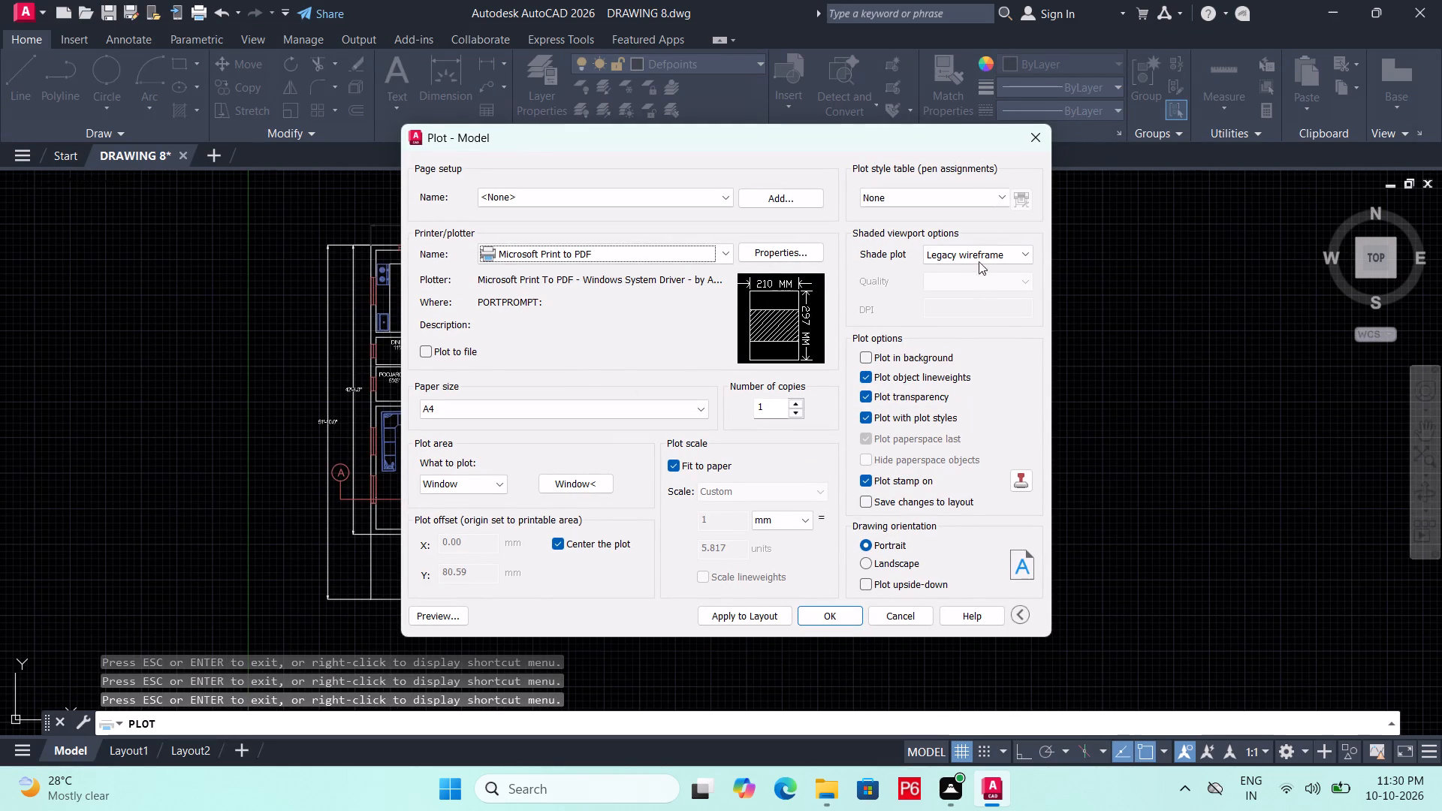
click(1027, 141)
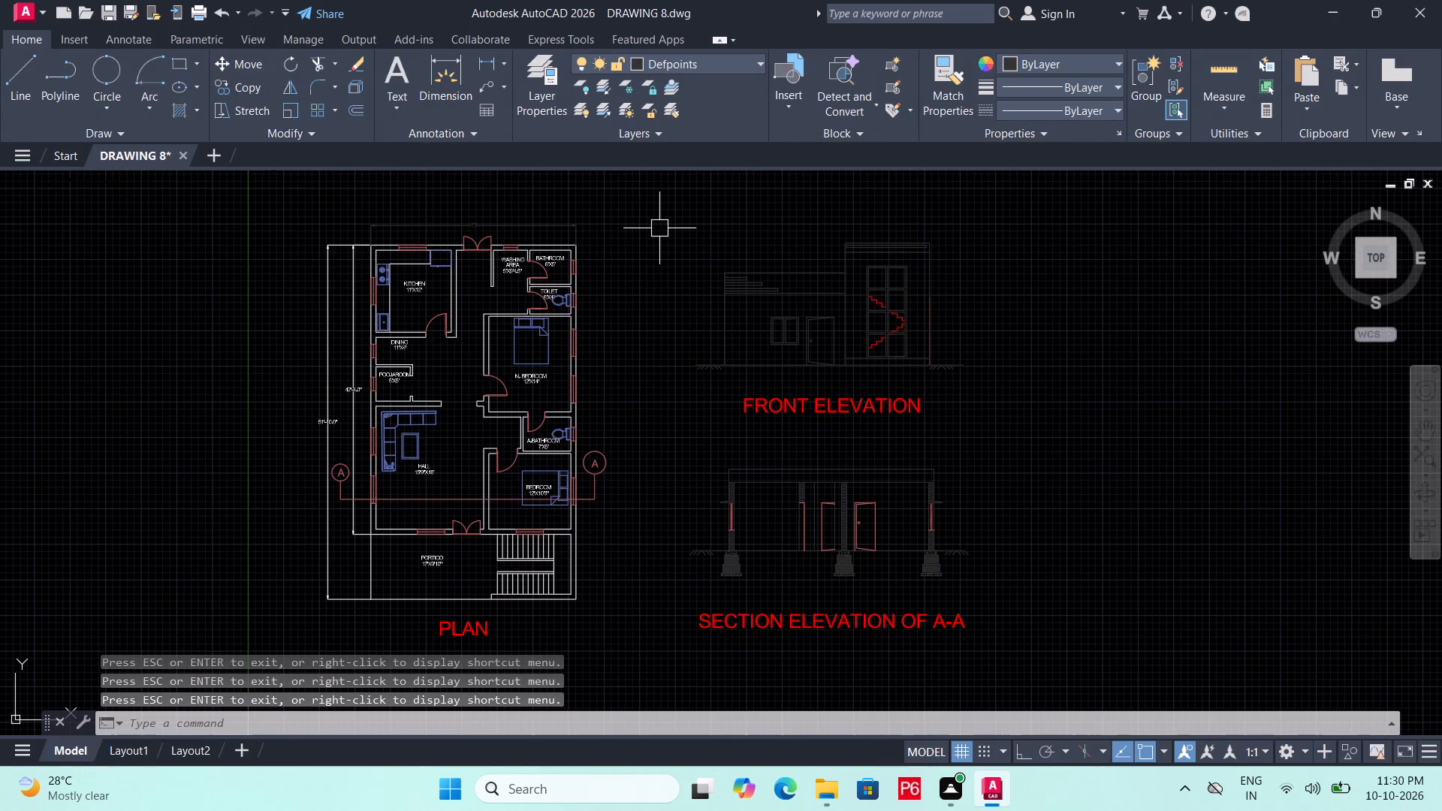
Set the Defpoints layer's colour to index colour 255.
click(690, 59)
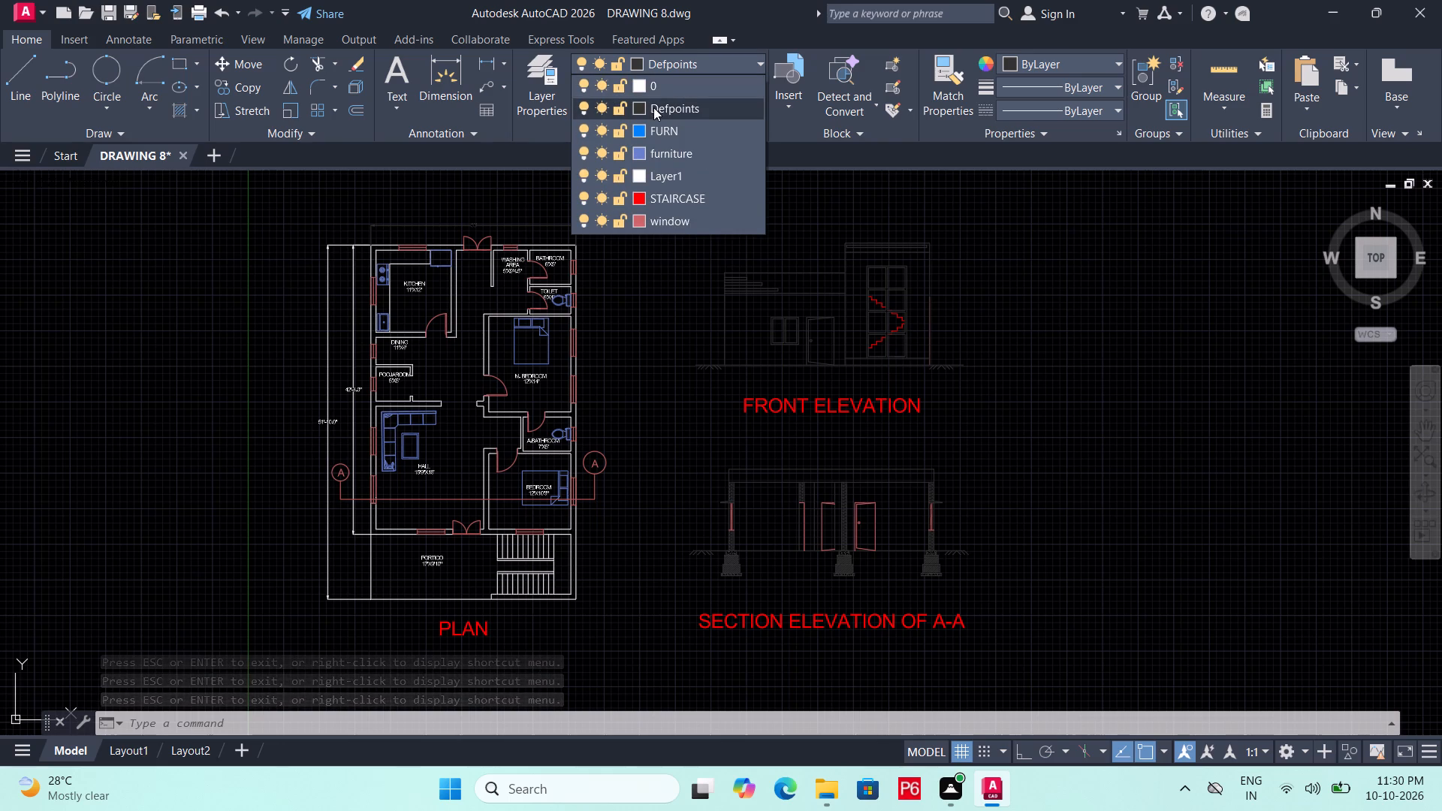
click(634, 110)
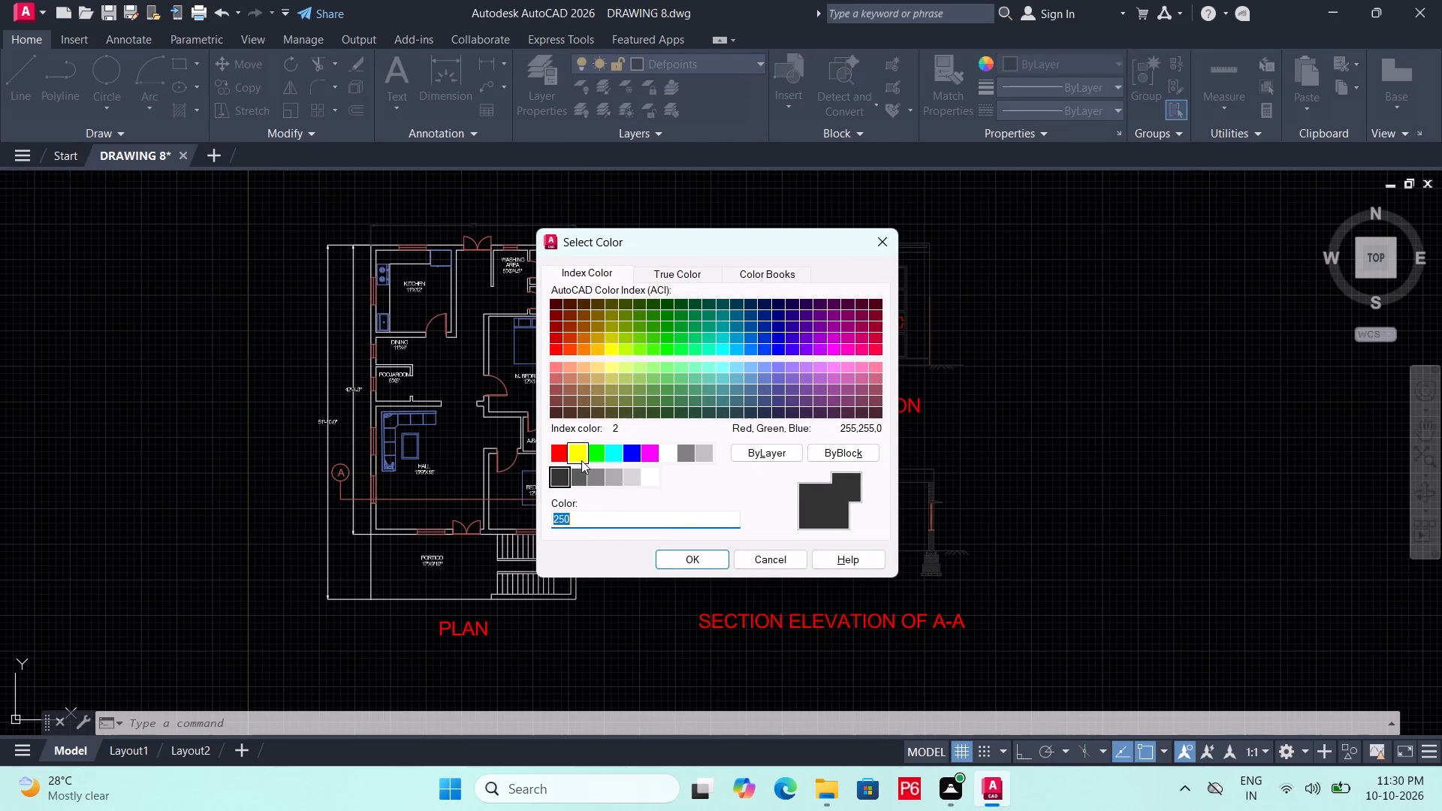
scroll(566, 411, up, 1)
click(650, 476)
click(695, 563)
Save the drawing.
middle_drag(768, 485, 770, 485)
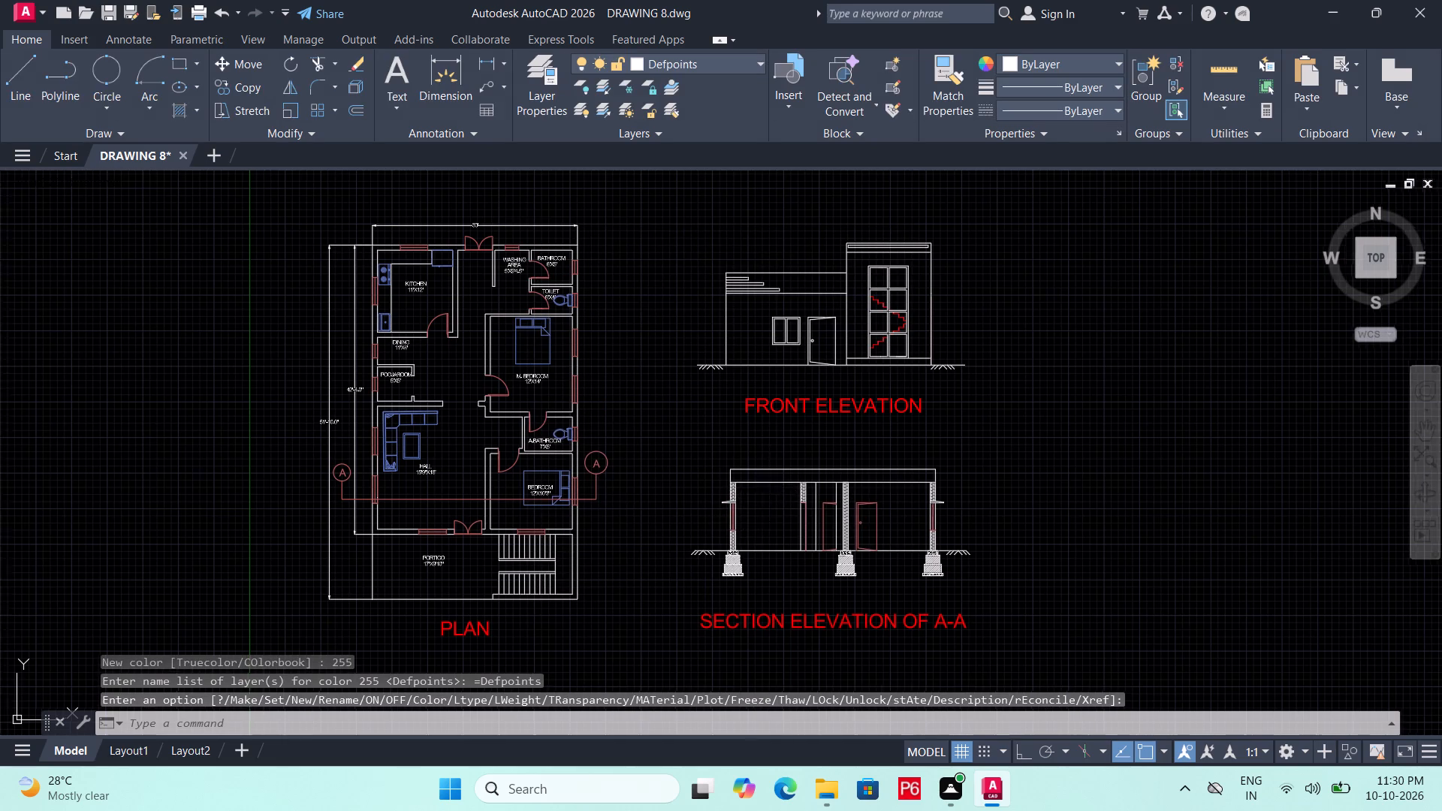
middle_drag(770, 485, 892, 457)
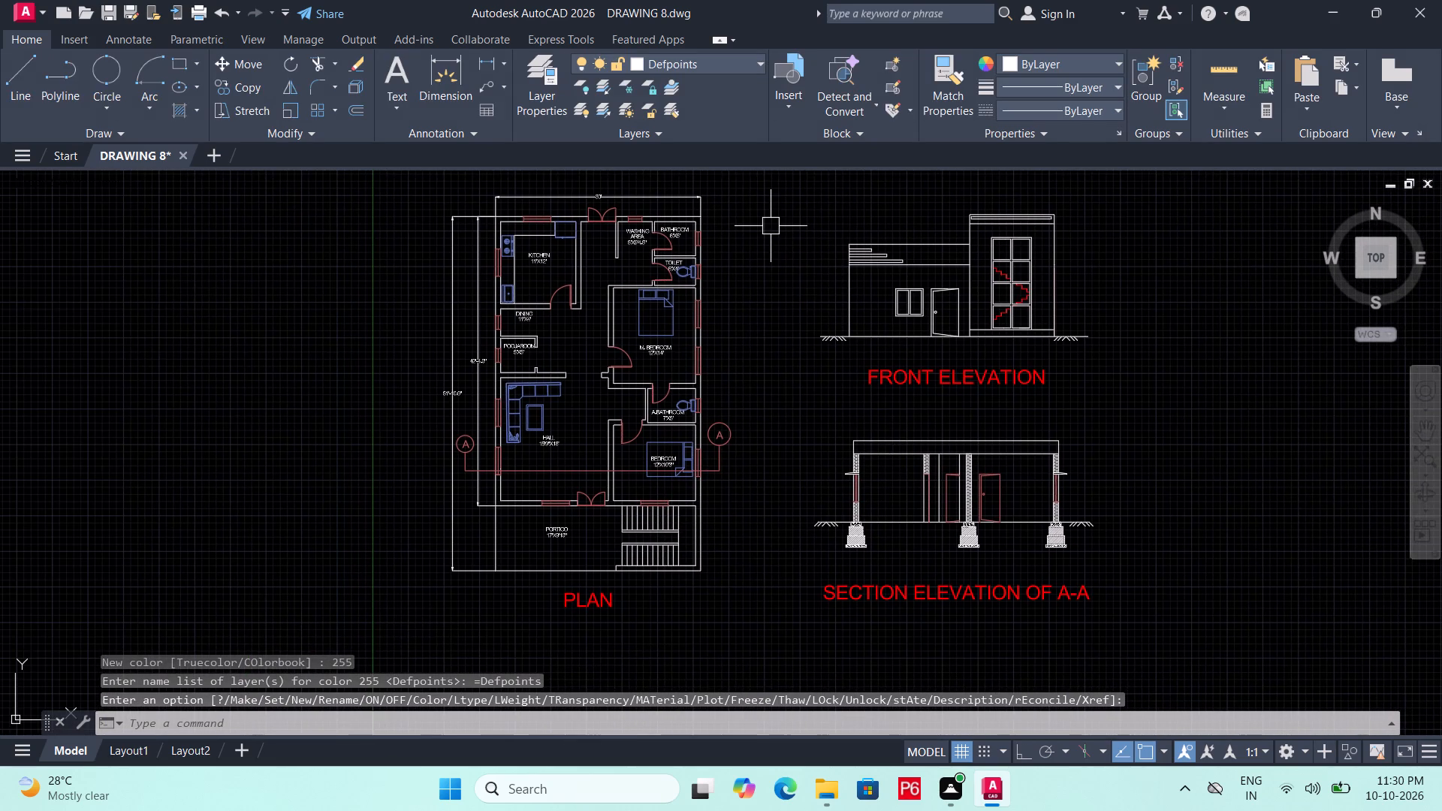
key(ctrl+s)
key(ctrl+s)
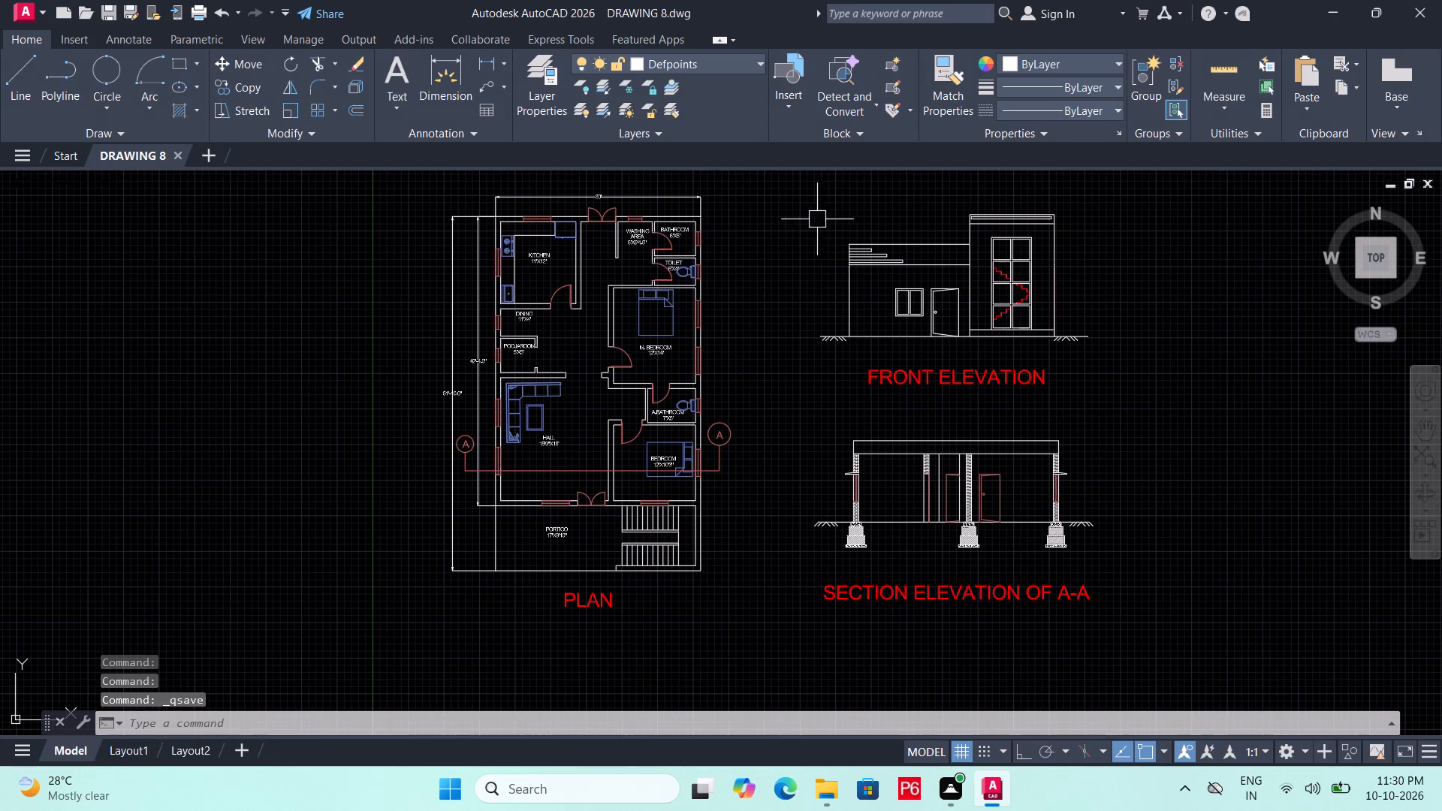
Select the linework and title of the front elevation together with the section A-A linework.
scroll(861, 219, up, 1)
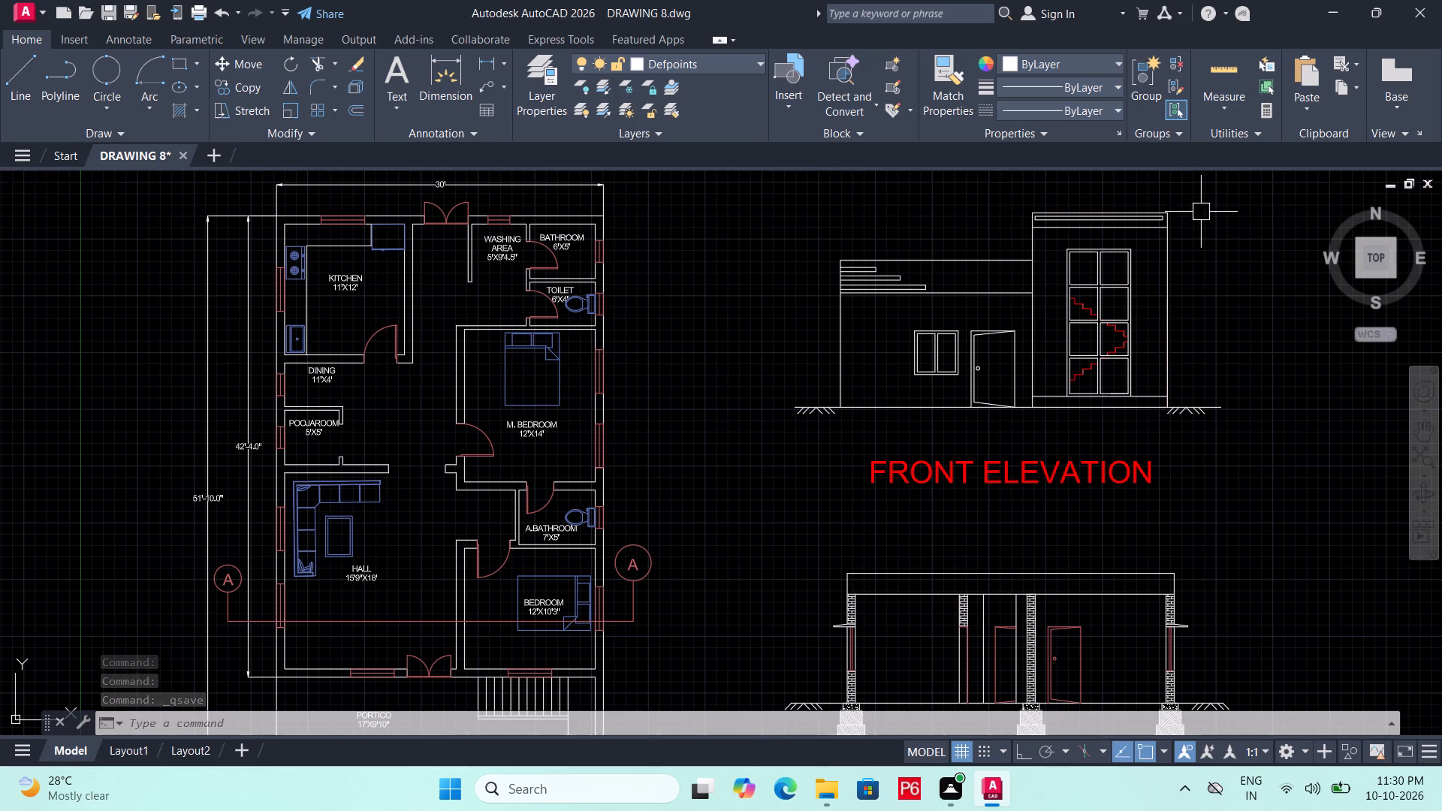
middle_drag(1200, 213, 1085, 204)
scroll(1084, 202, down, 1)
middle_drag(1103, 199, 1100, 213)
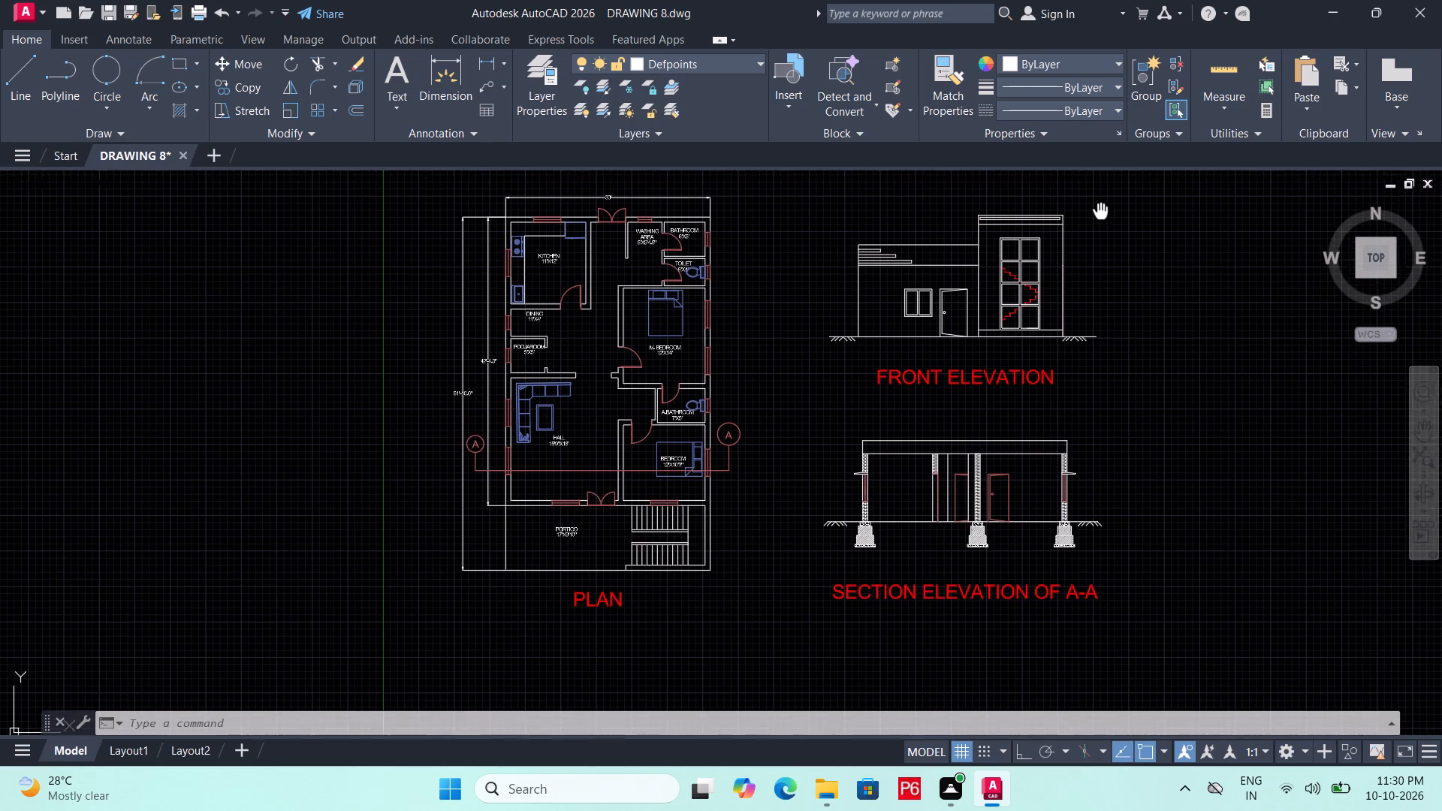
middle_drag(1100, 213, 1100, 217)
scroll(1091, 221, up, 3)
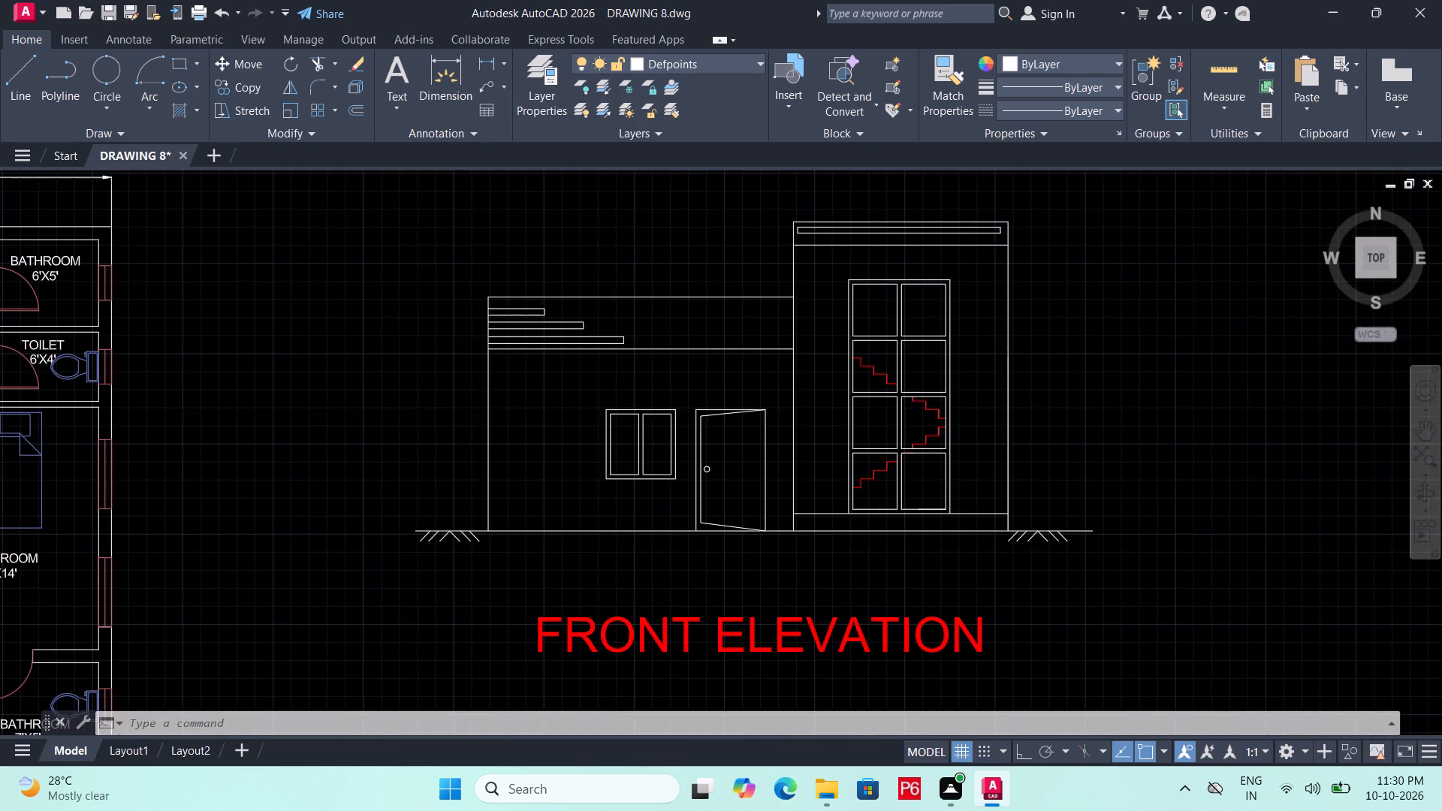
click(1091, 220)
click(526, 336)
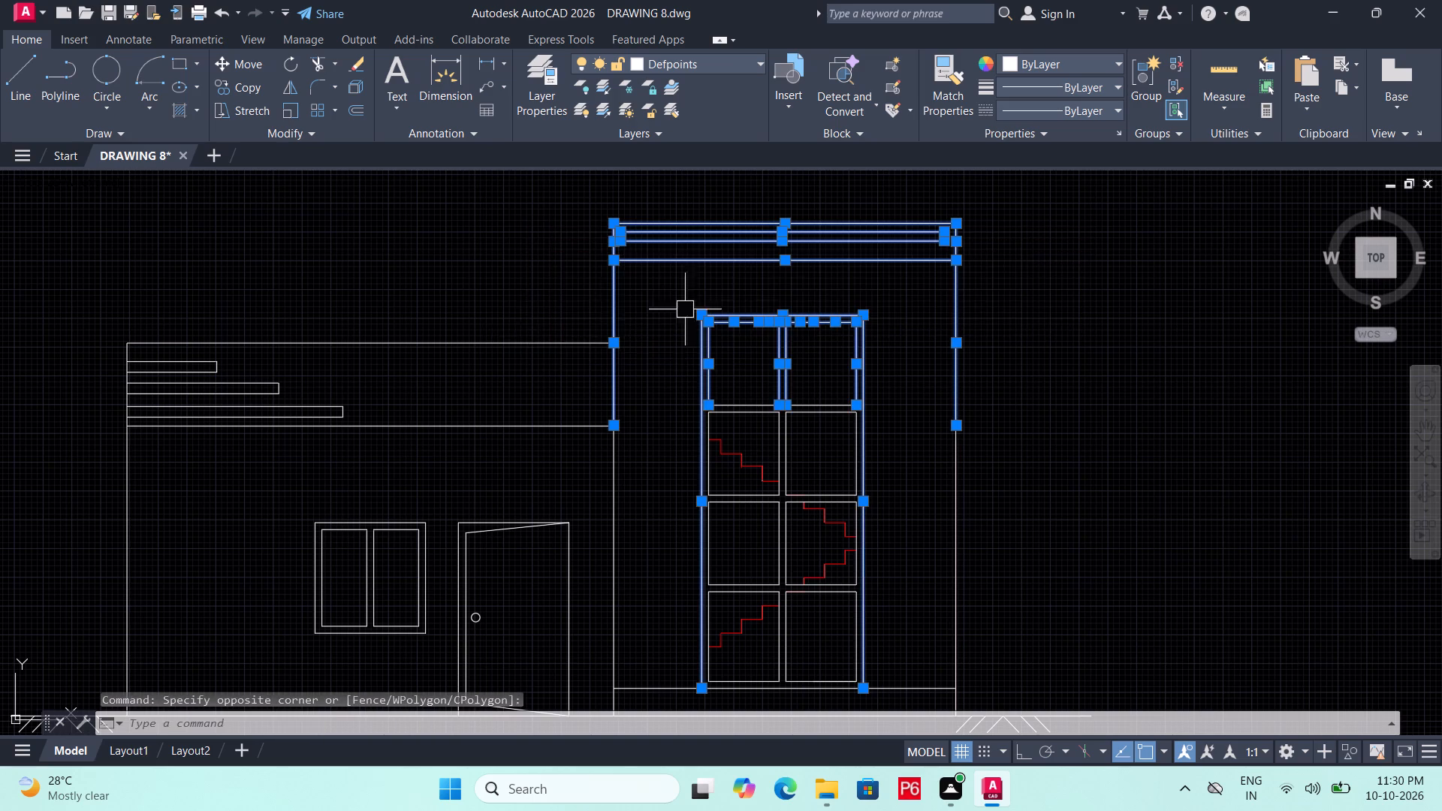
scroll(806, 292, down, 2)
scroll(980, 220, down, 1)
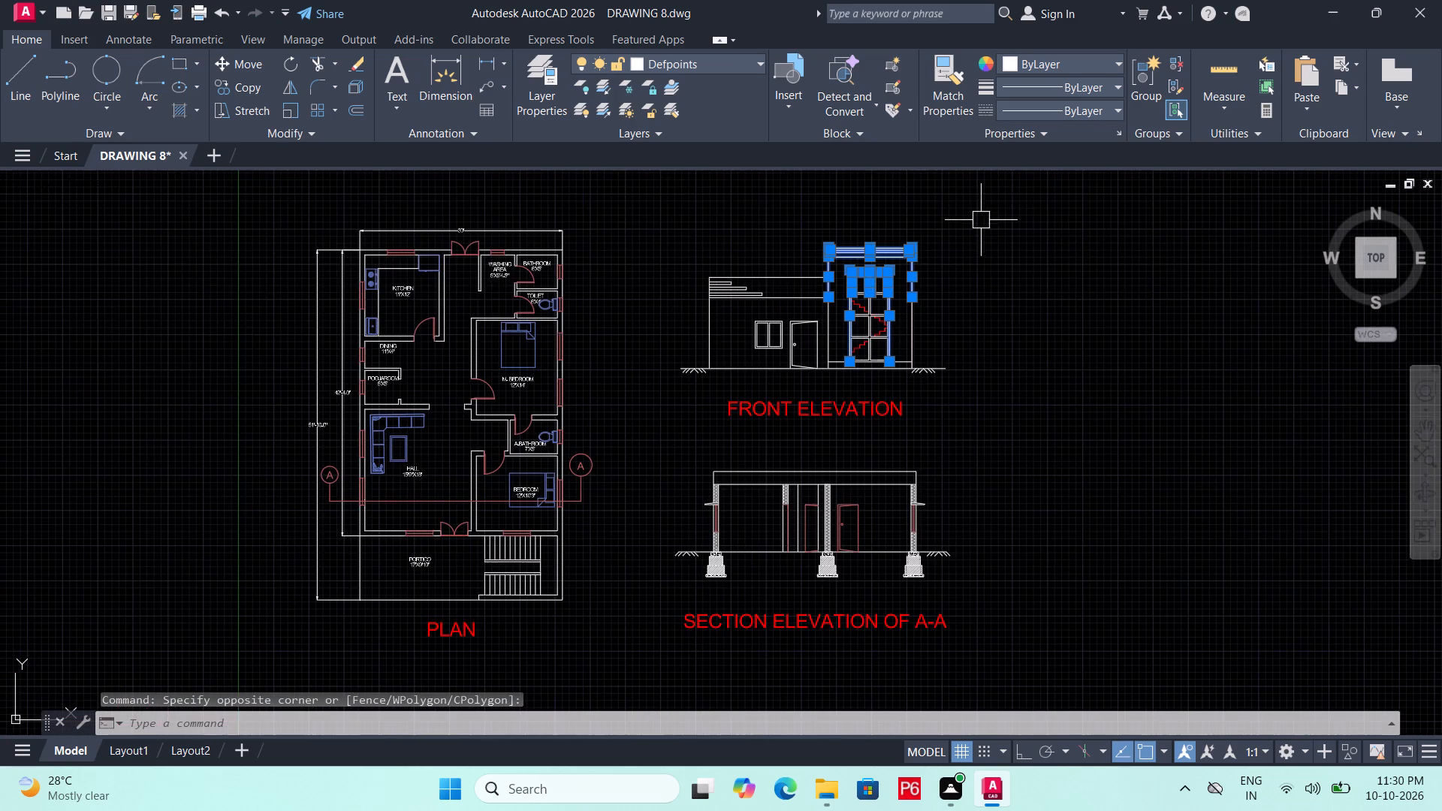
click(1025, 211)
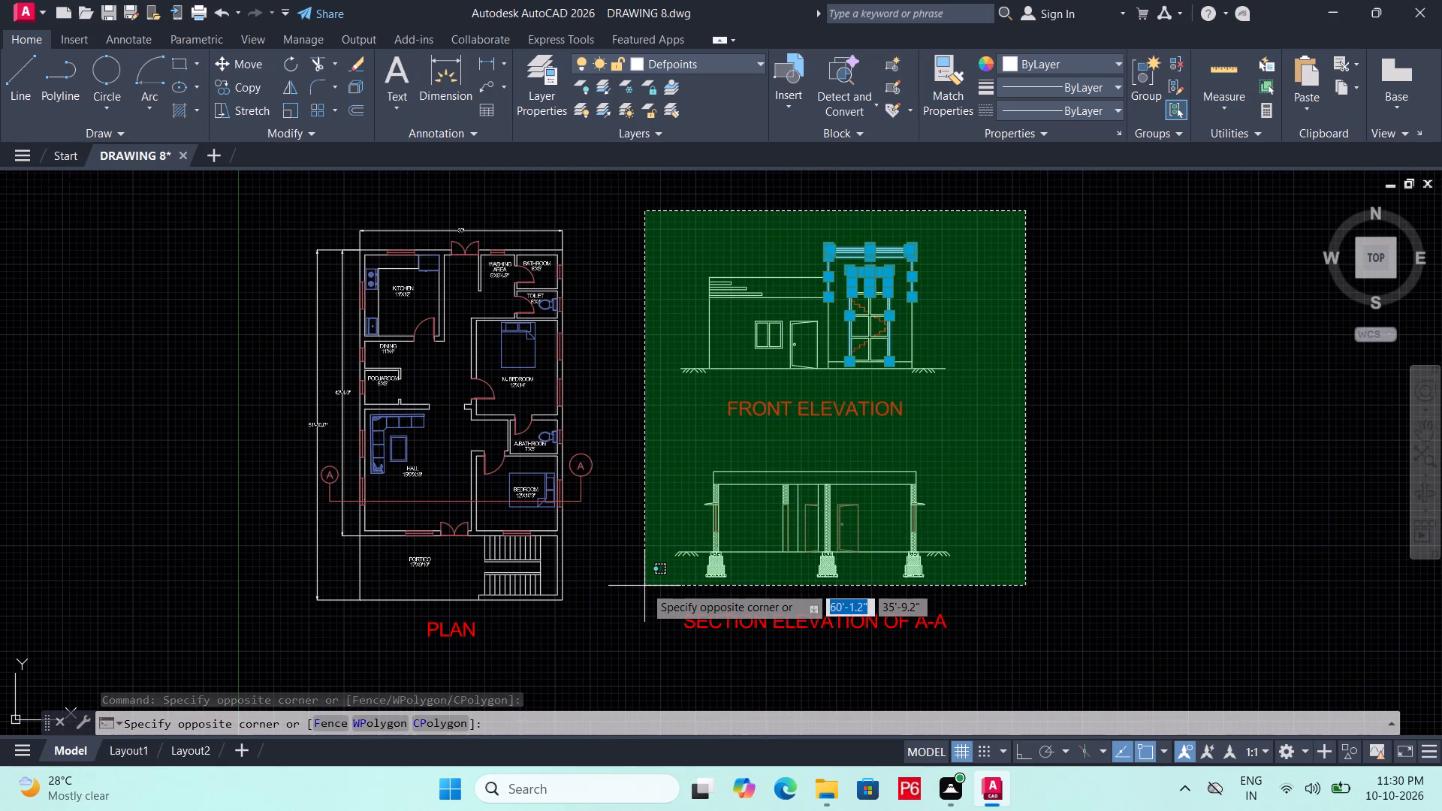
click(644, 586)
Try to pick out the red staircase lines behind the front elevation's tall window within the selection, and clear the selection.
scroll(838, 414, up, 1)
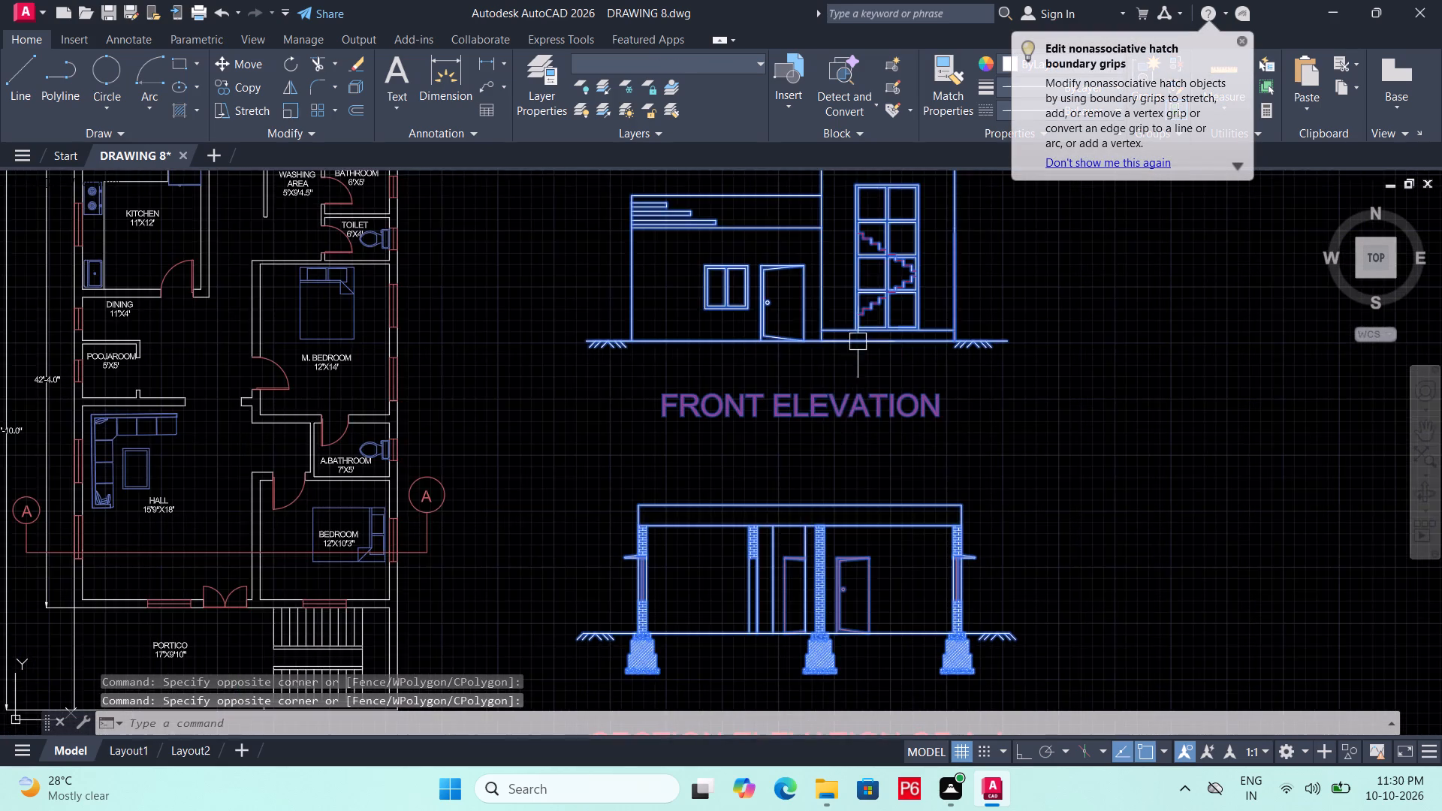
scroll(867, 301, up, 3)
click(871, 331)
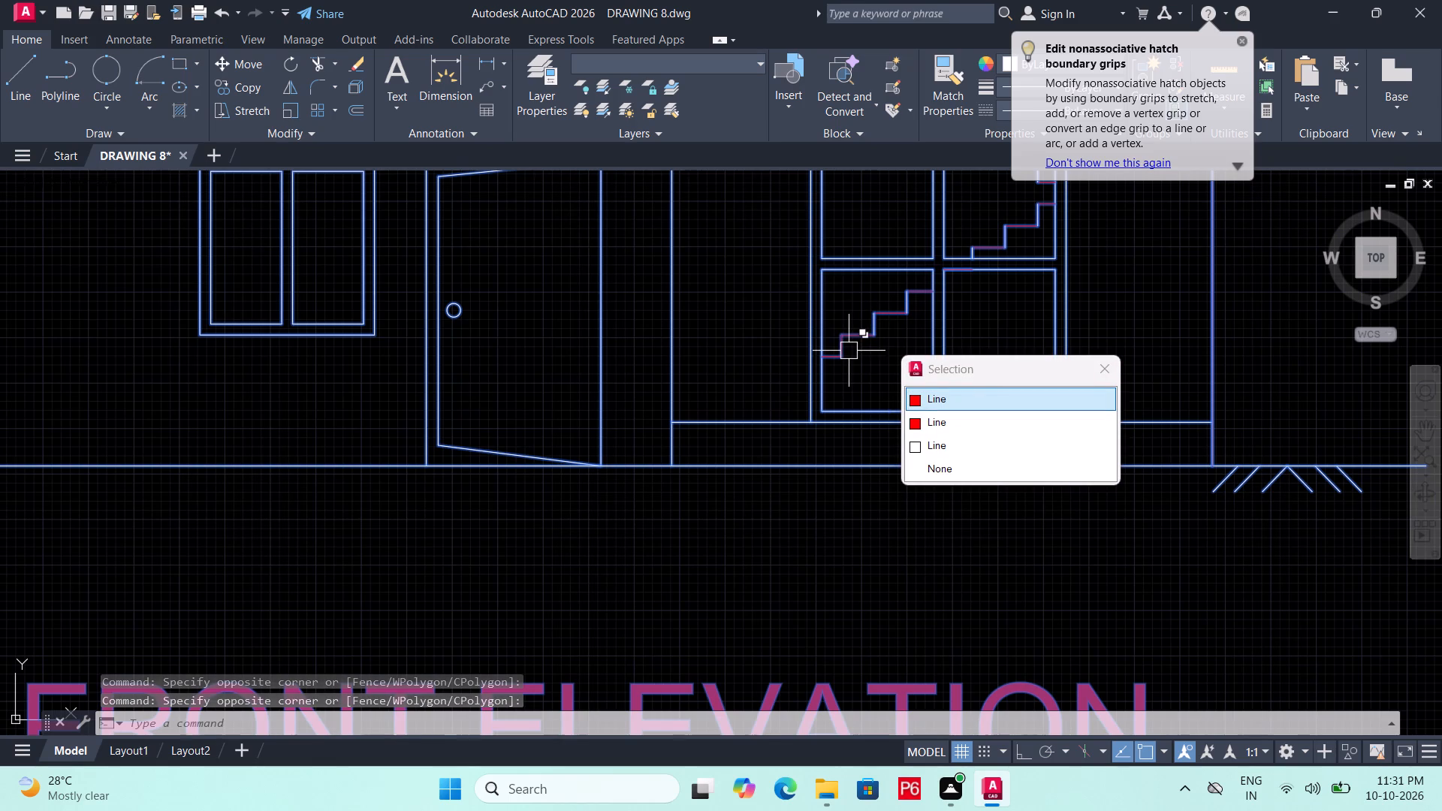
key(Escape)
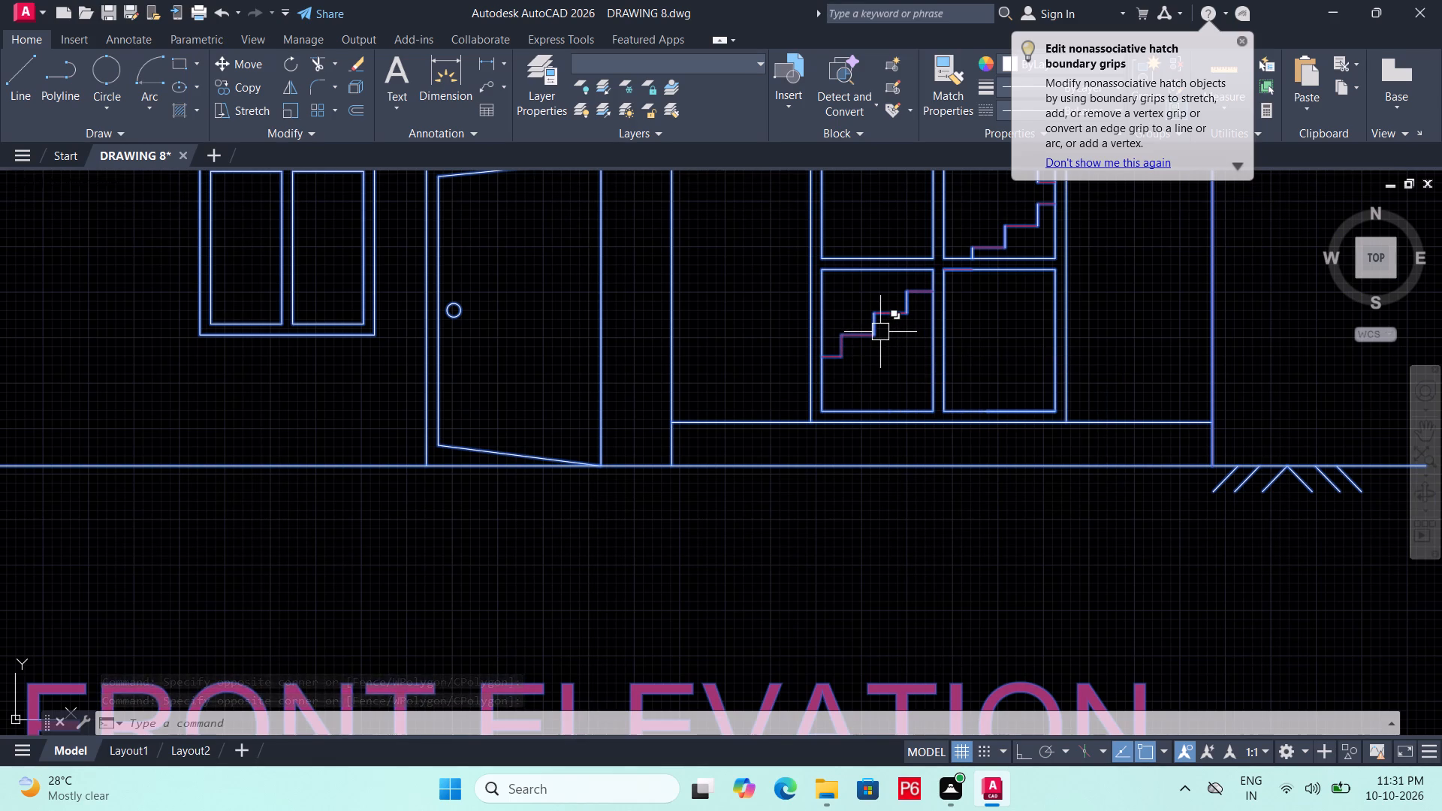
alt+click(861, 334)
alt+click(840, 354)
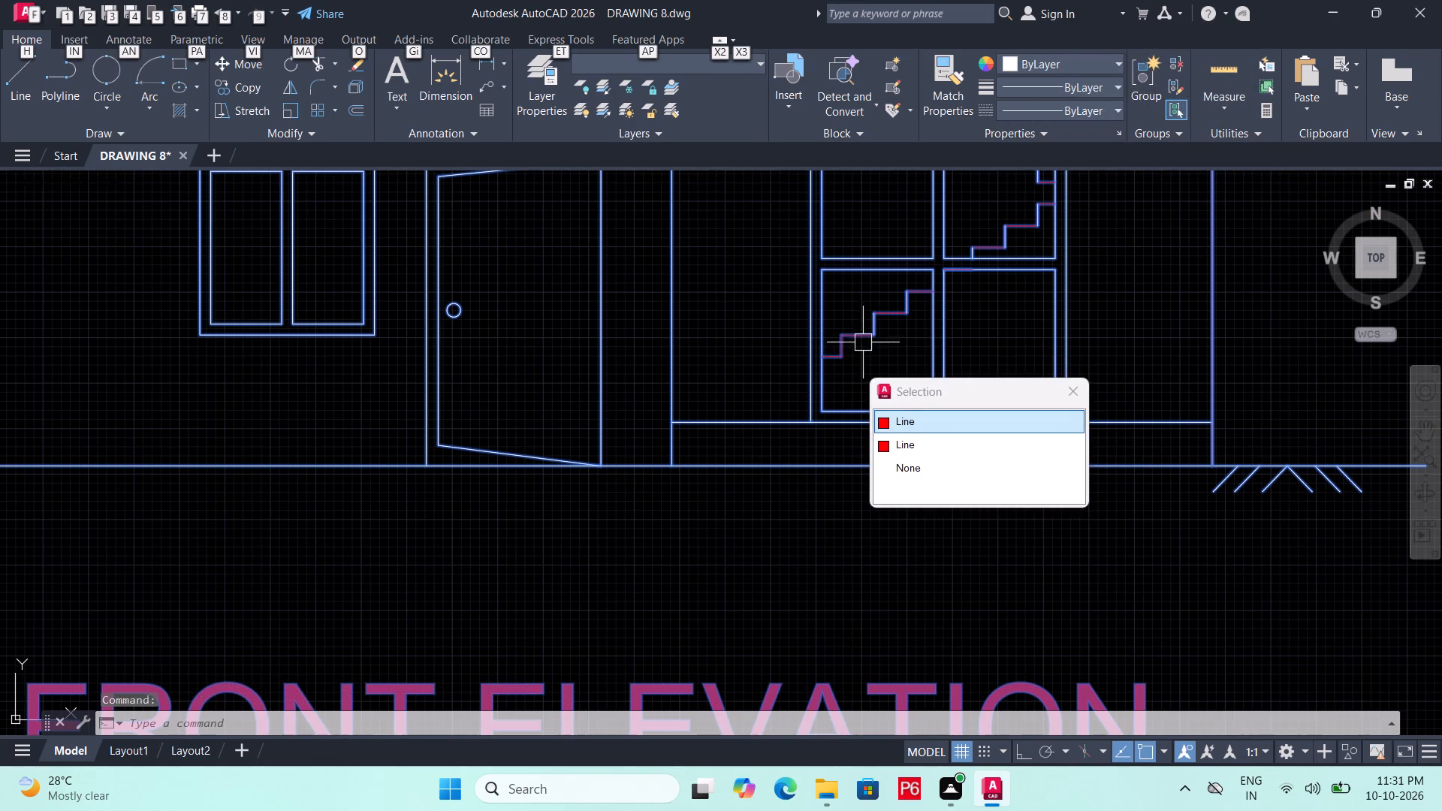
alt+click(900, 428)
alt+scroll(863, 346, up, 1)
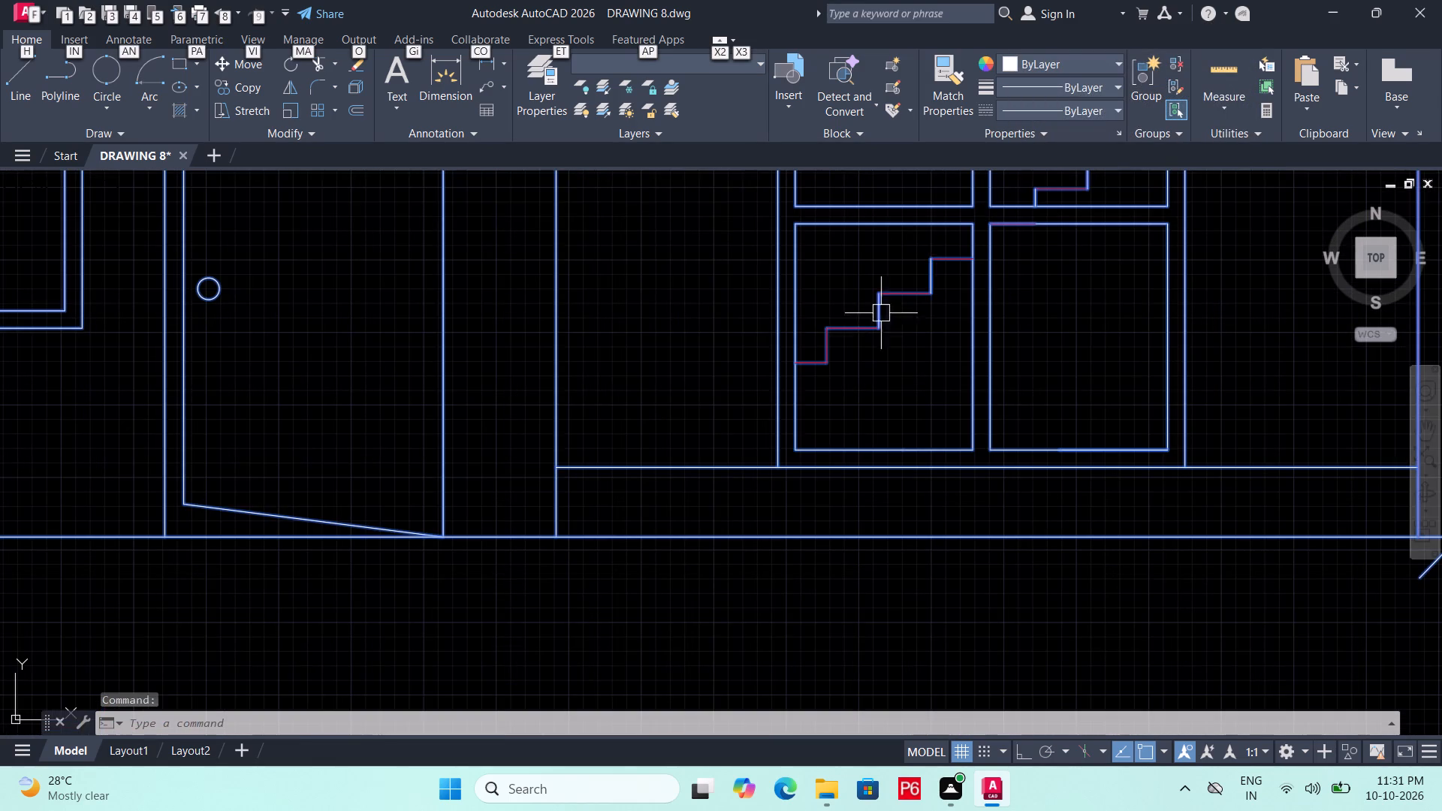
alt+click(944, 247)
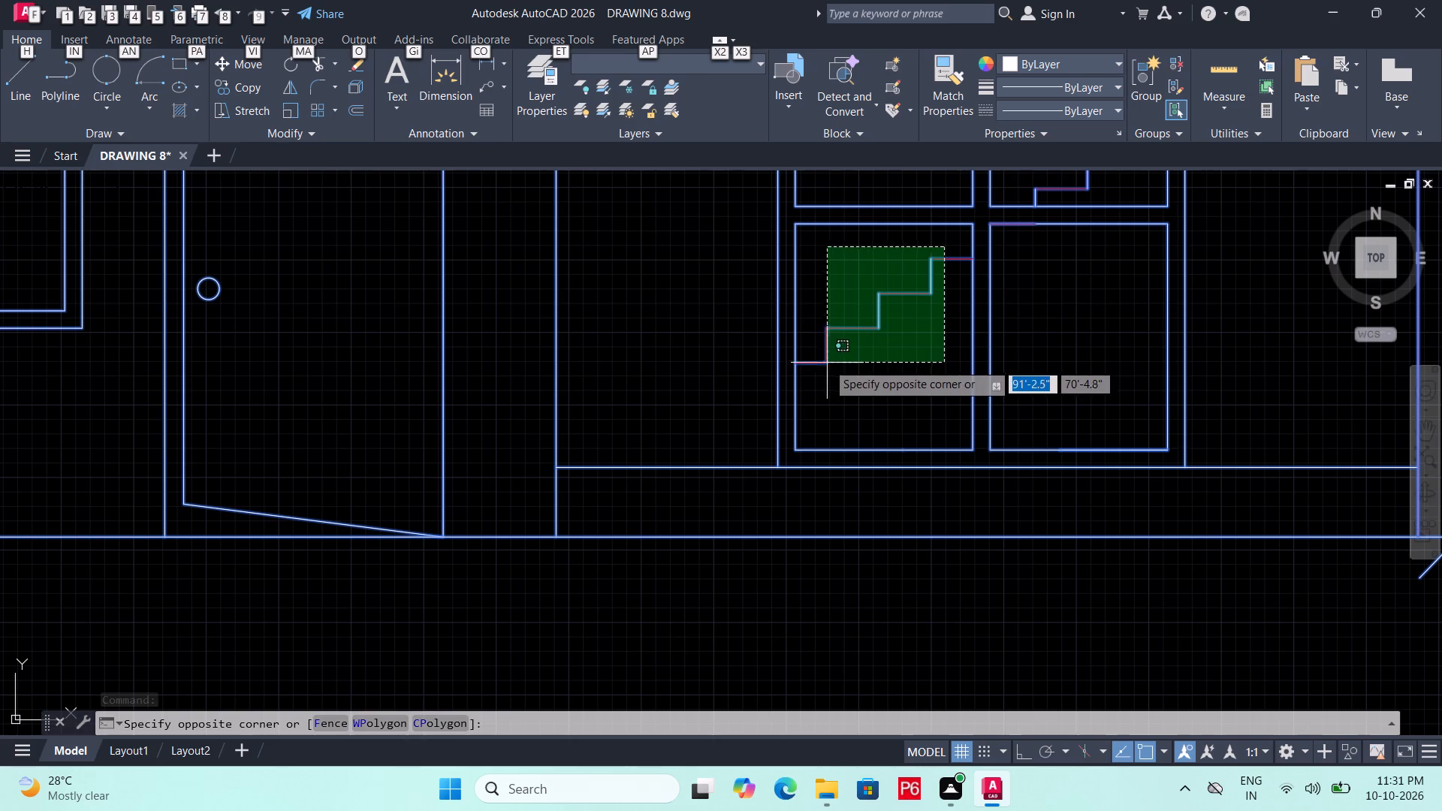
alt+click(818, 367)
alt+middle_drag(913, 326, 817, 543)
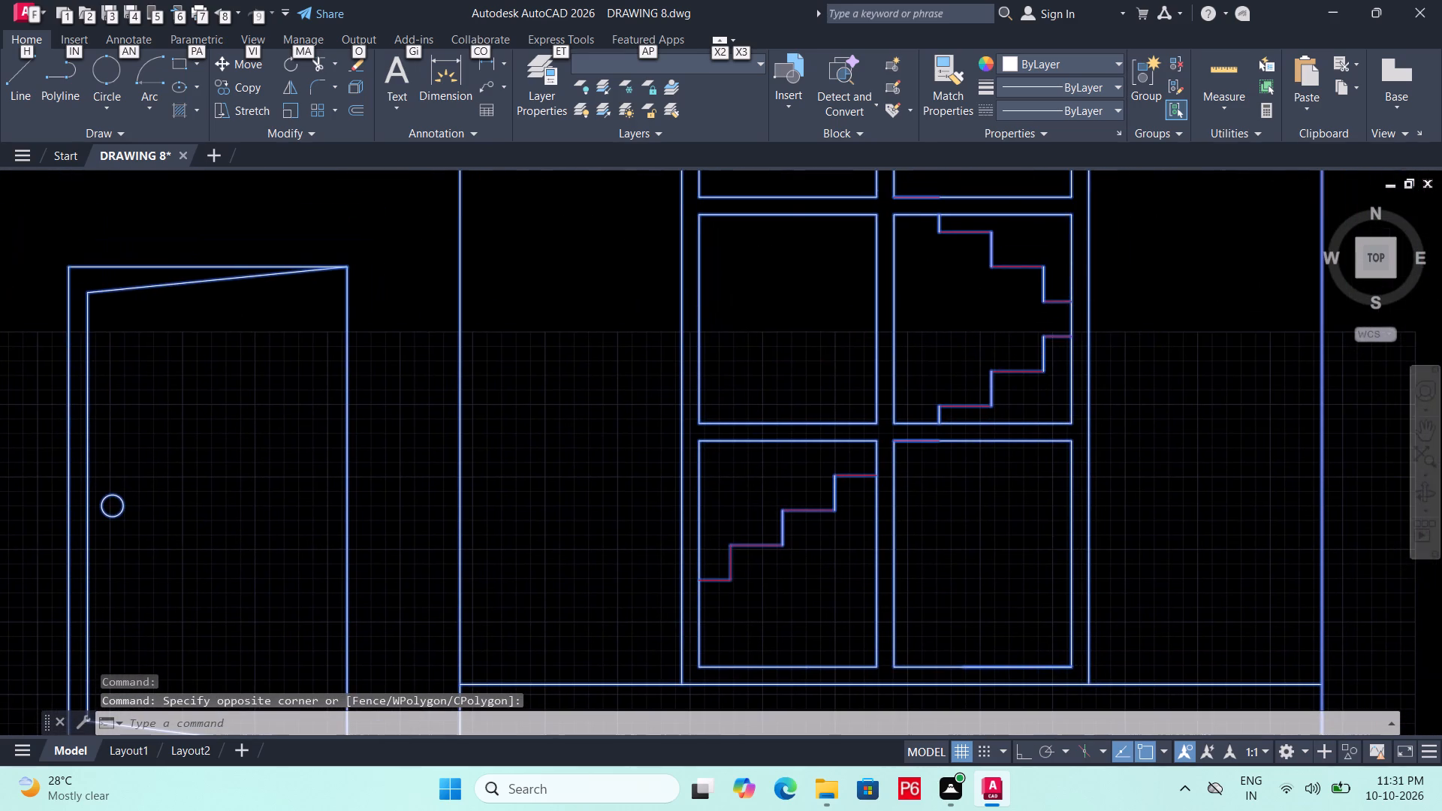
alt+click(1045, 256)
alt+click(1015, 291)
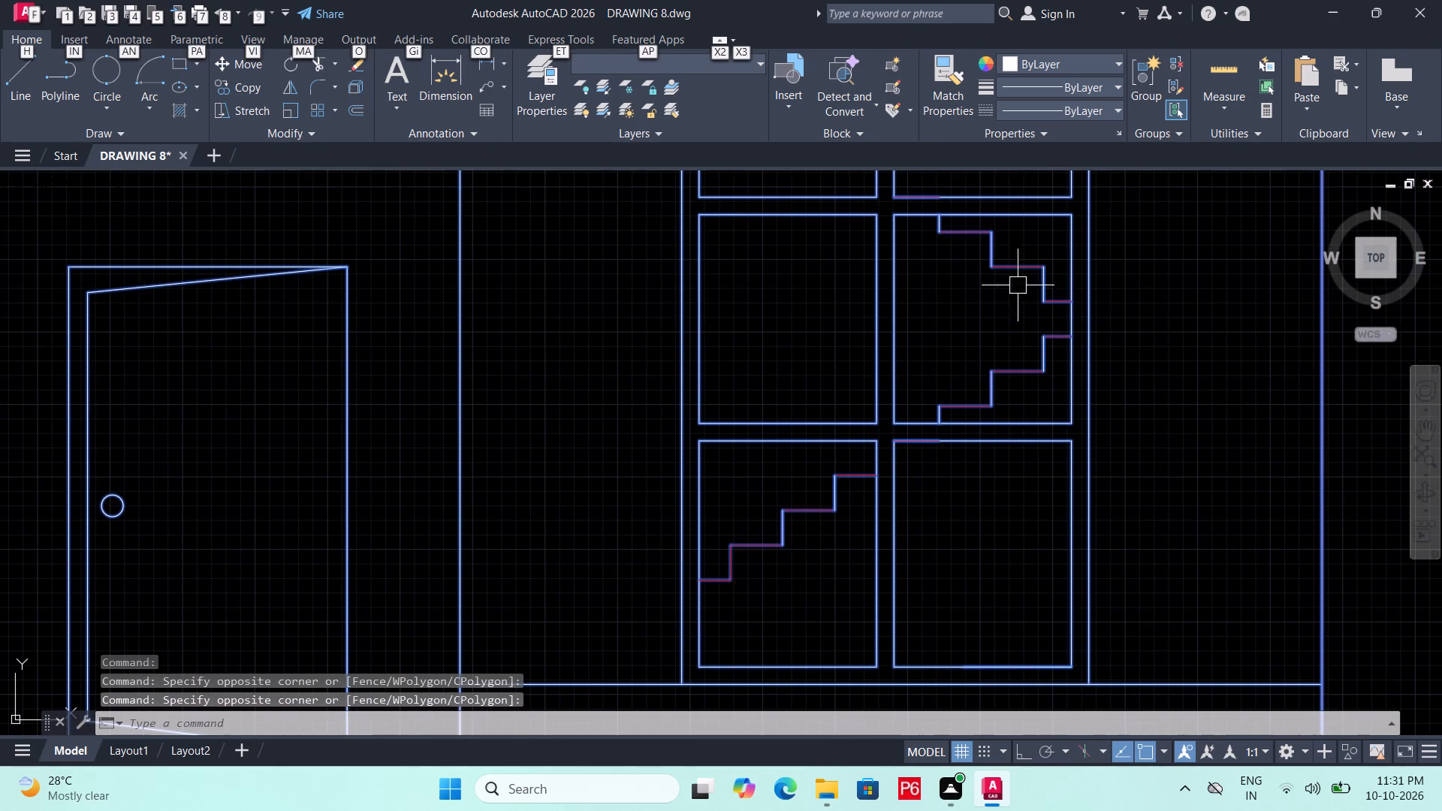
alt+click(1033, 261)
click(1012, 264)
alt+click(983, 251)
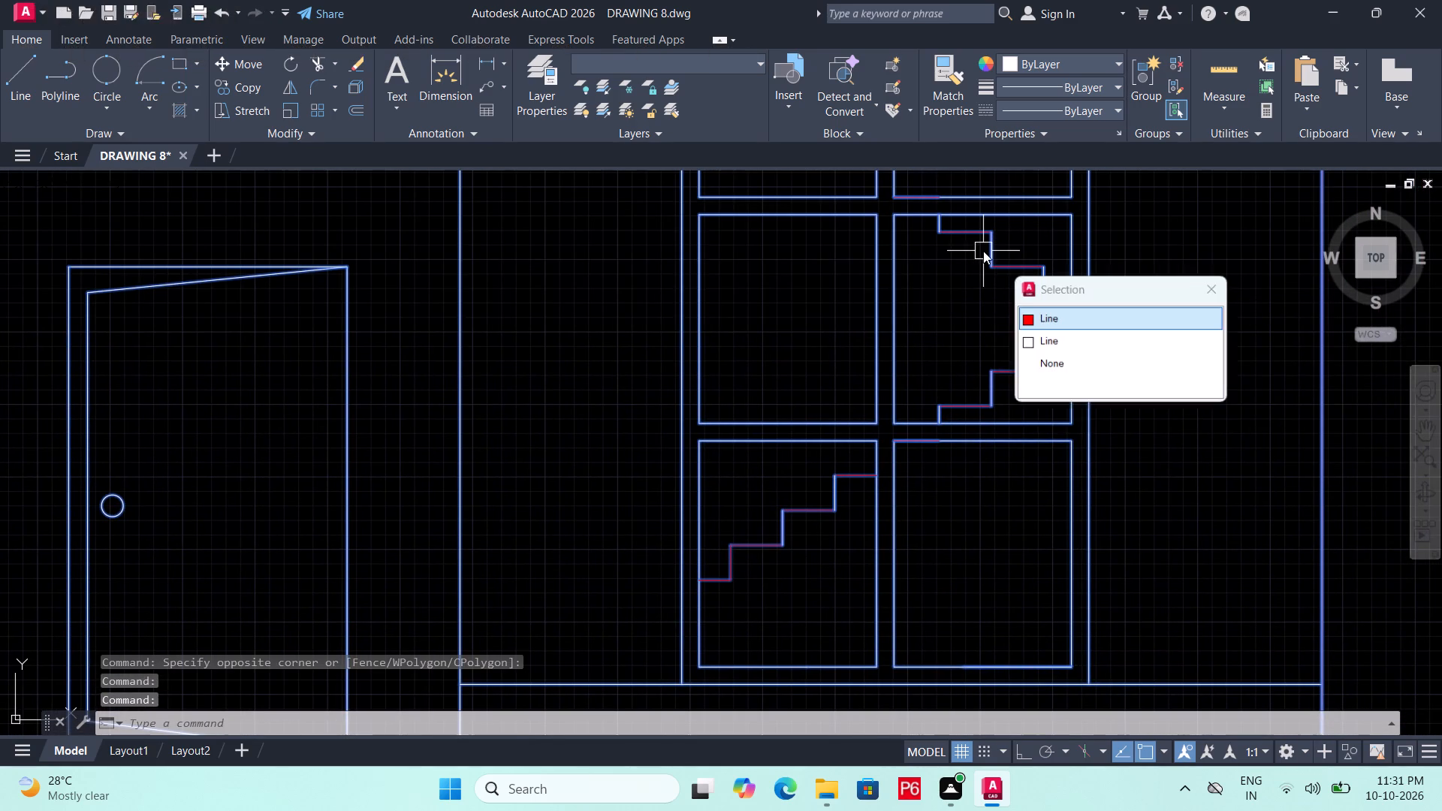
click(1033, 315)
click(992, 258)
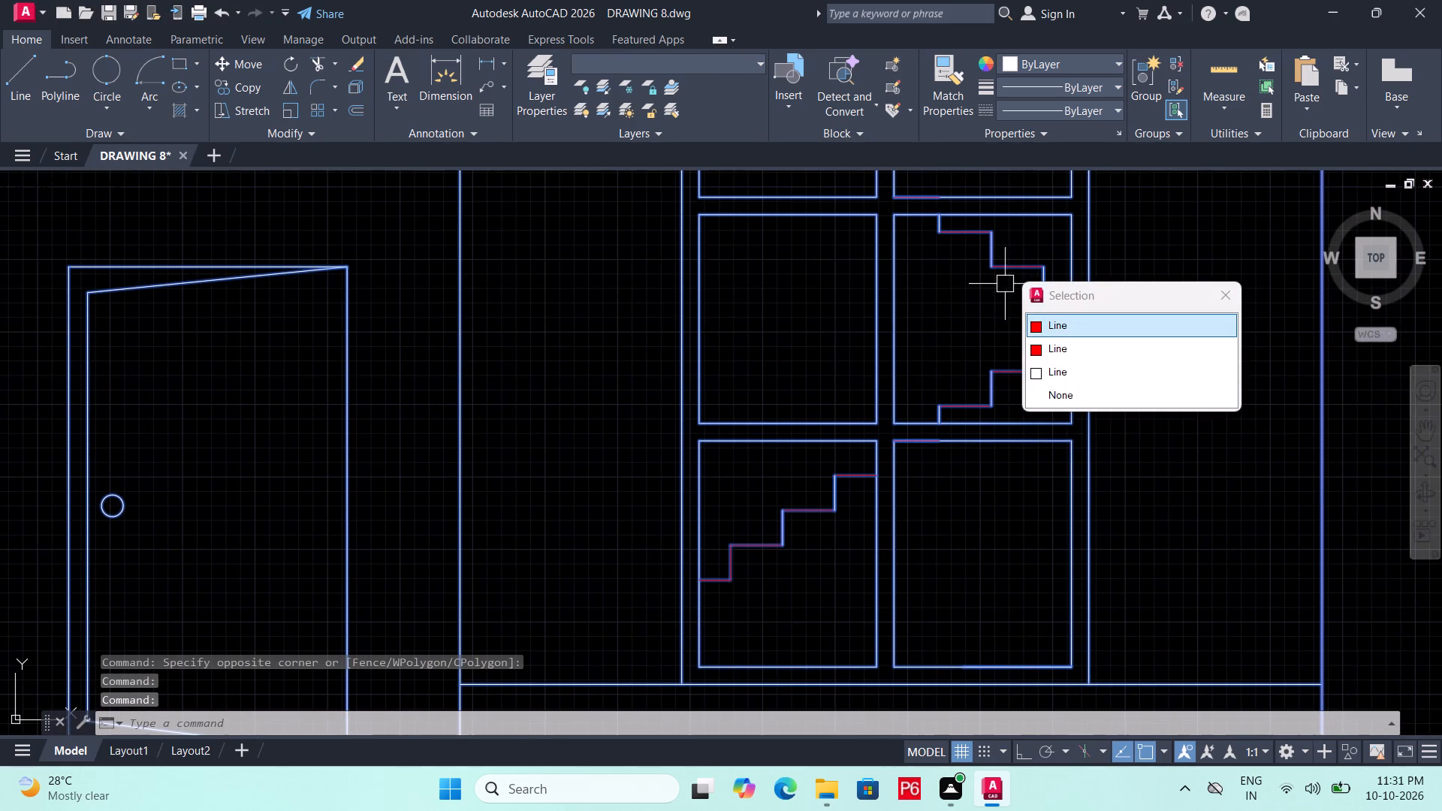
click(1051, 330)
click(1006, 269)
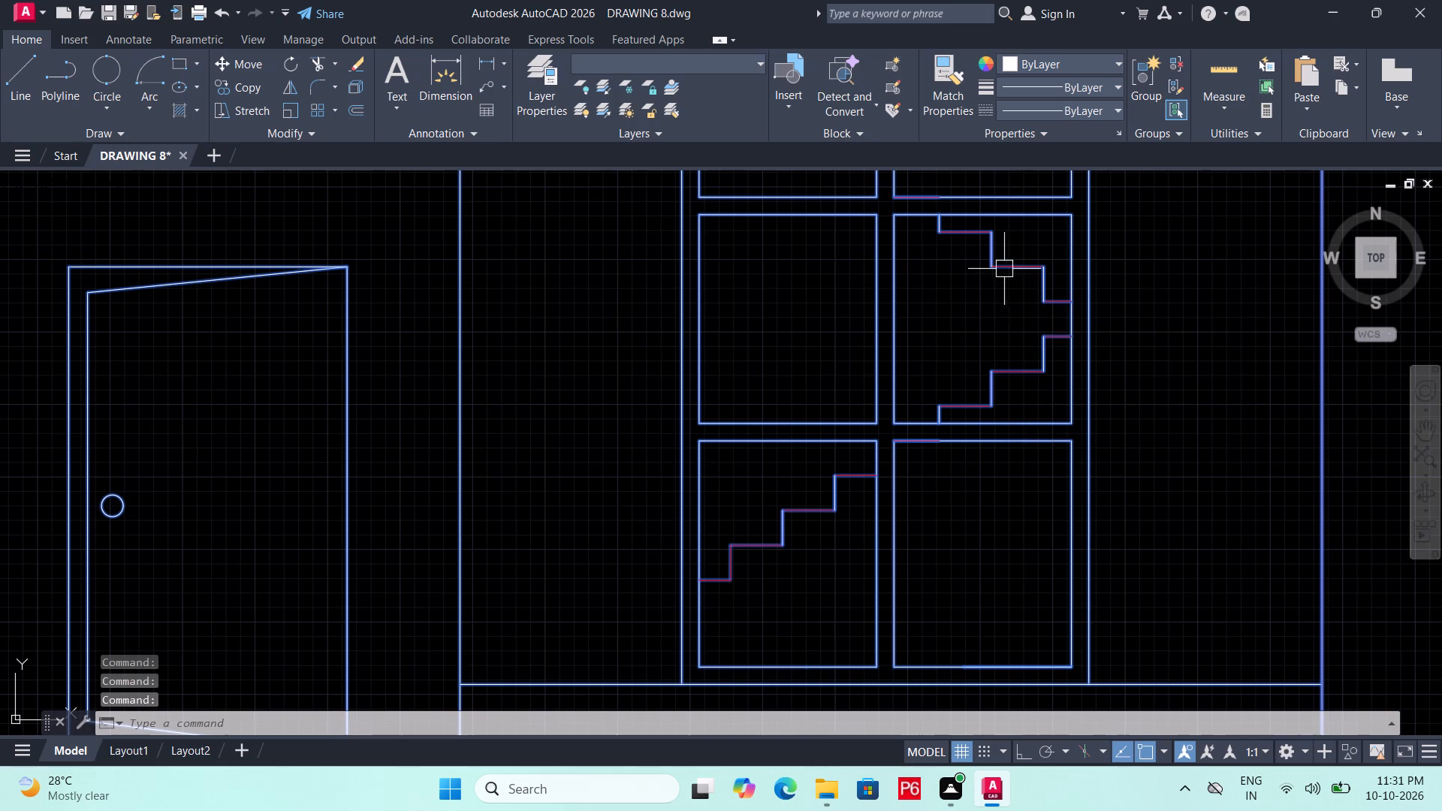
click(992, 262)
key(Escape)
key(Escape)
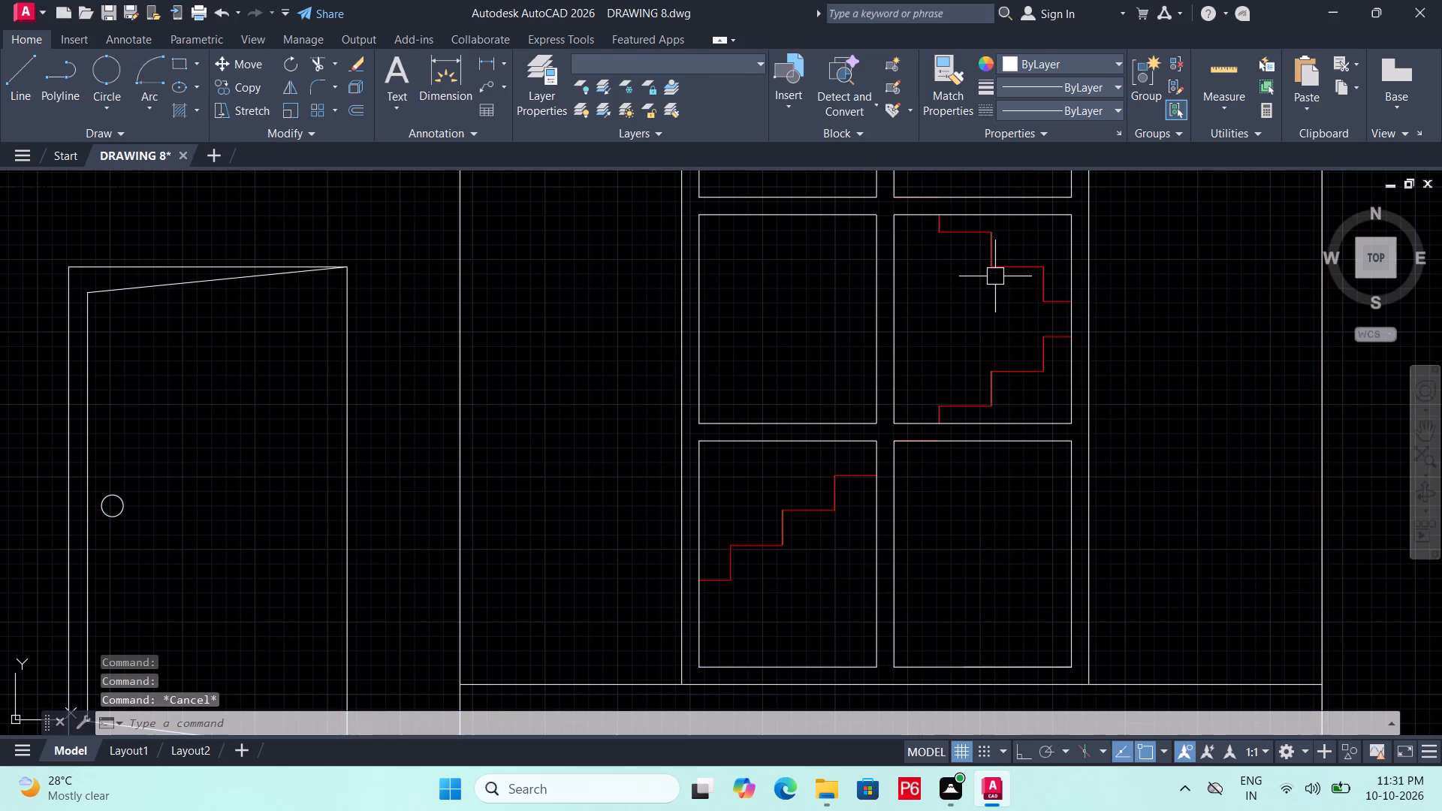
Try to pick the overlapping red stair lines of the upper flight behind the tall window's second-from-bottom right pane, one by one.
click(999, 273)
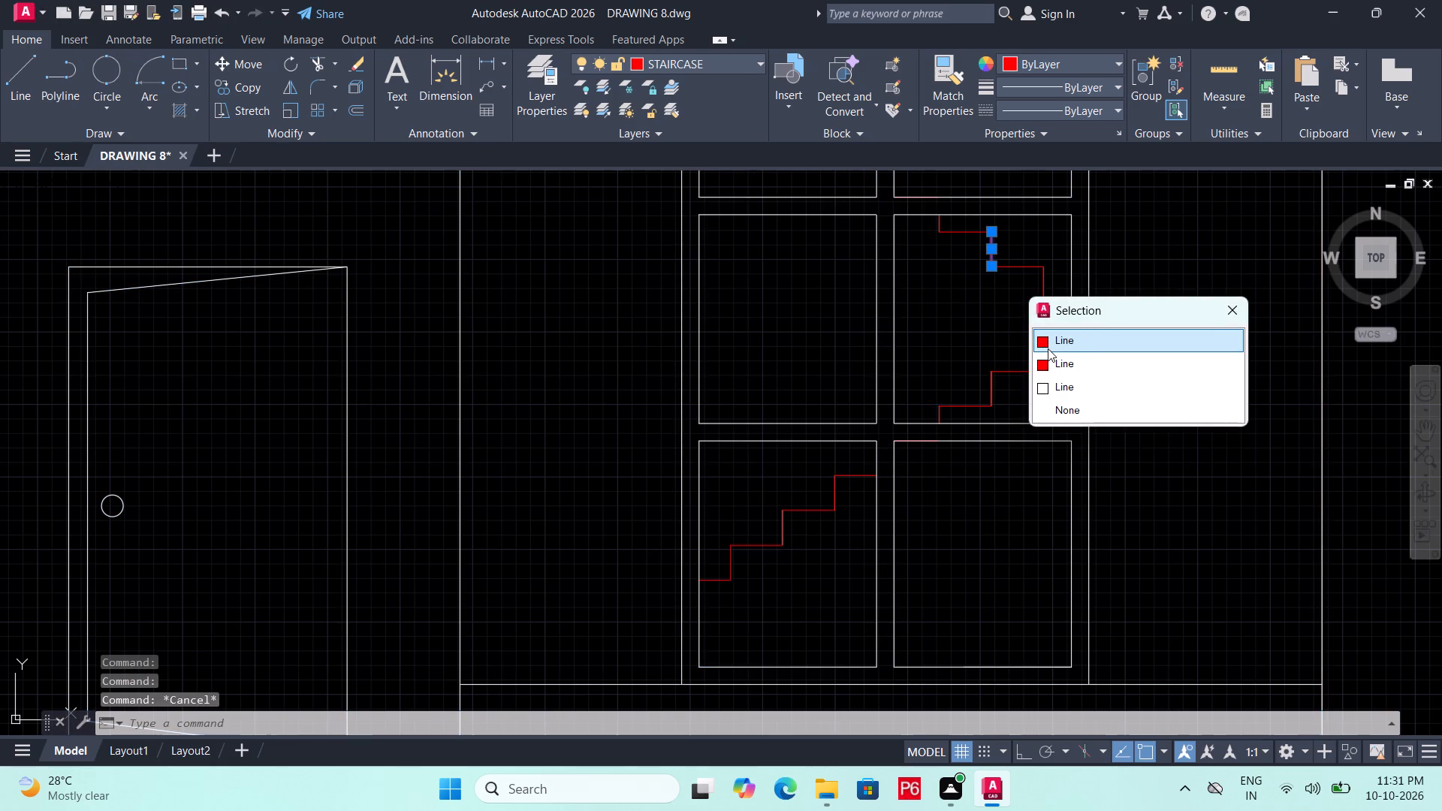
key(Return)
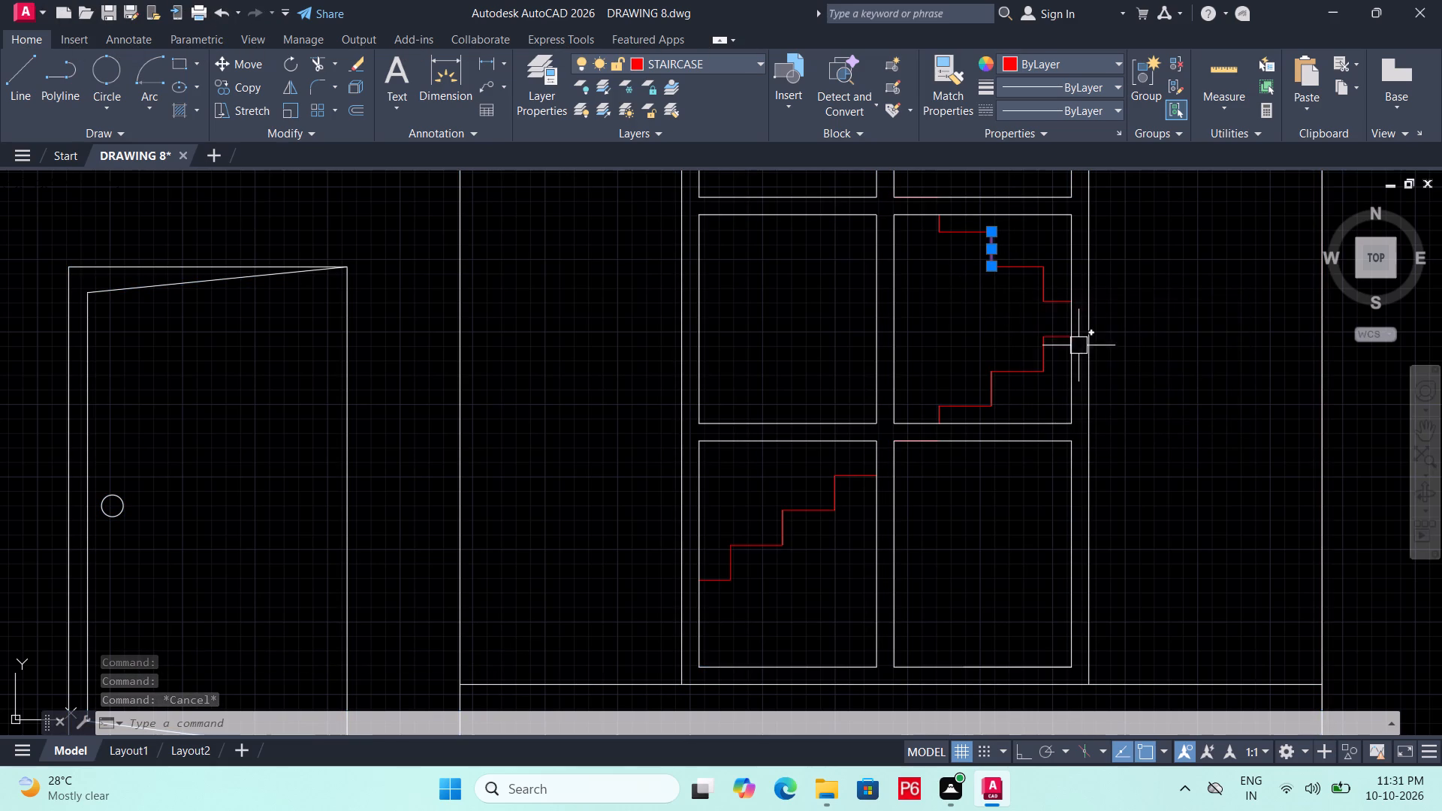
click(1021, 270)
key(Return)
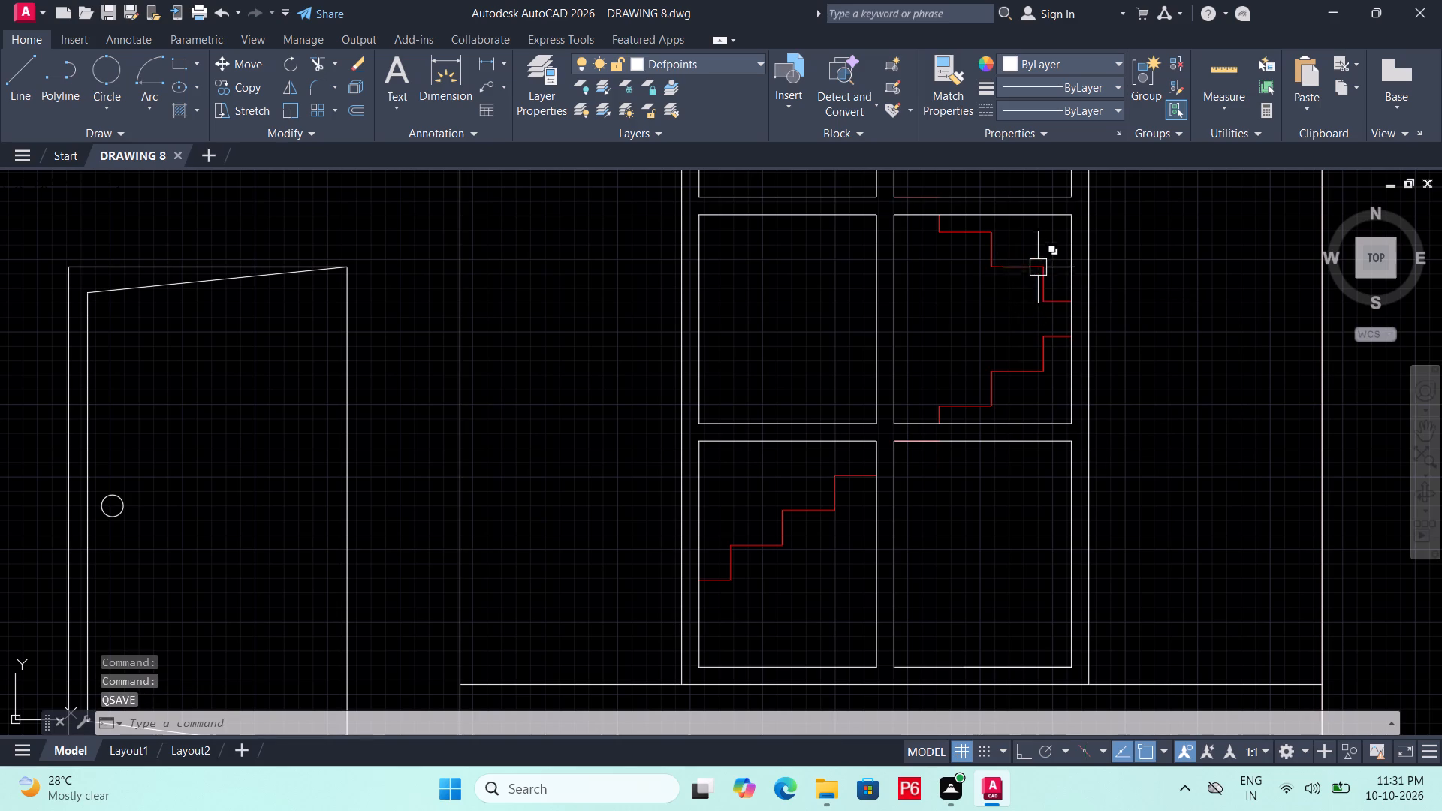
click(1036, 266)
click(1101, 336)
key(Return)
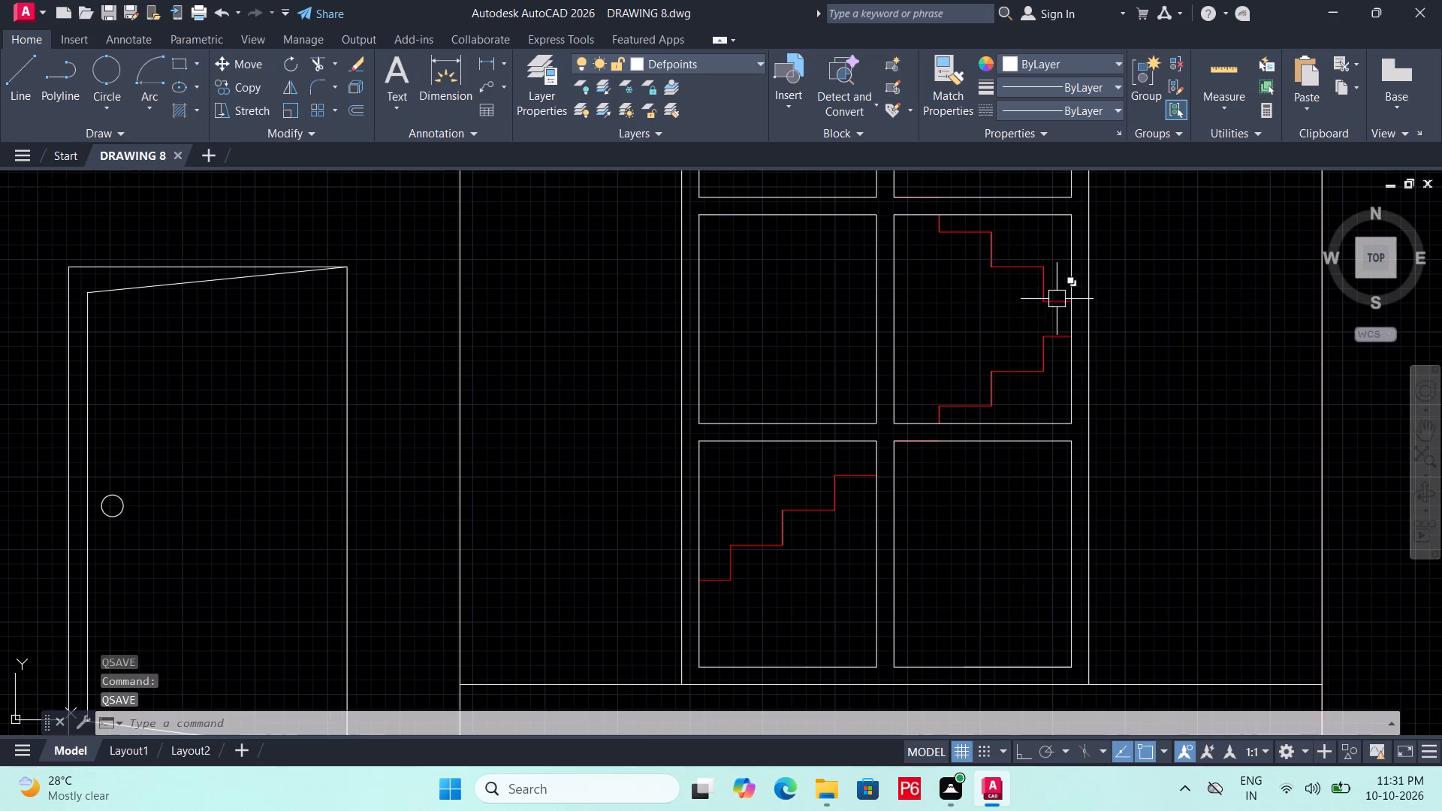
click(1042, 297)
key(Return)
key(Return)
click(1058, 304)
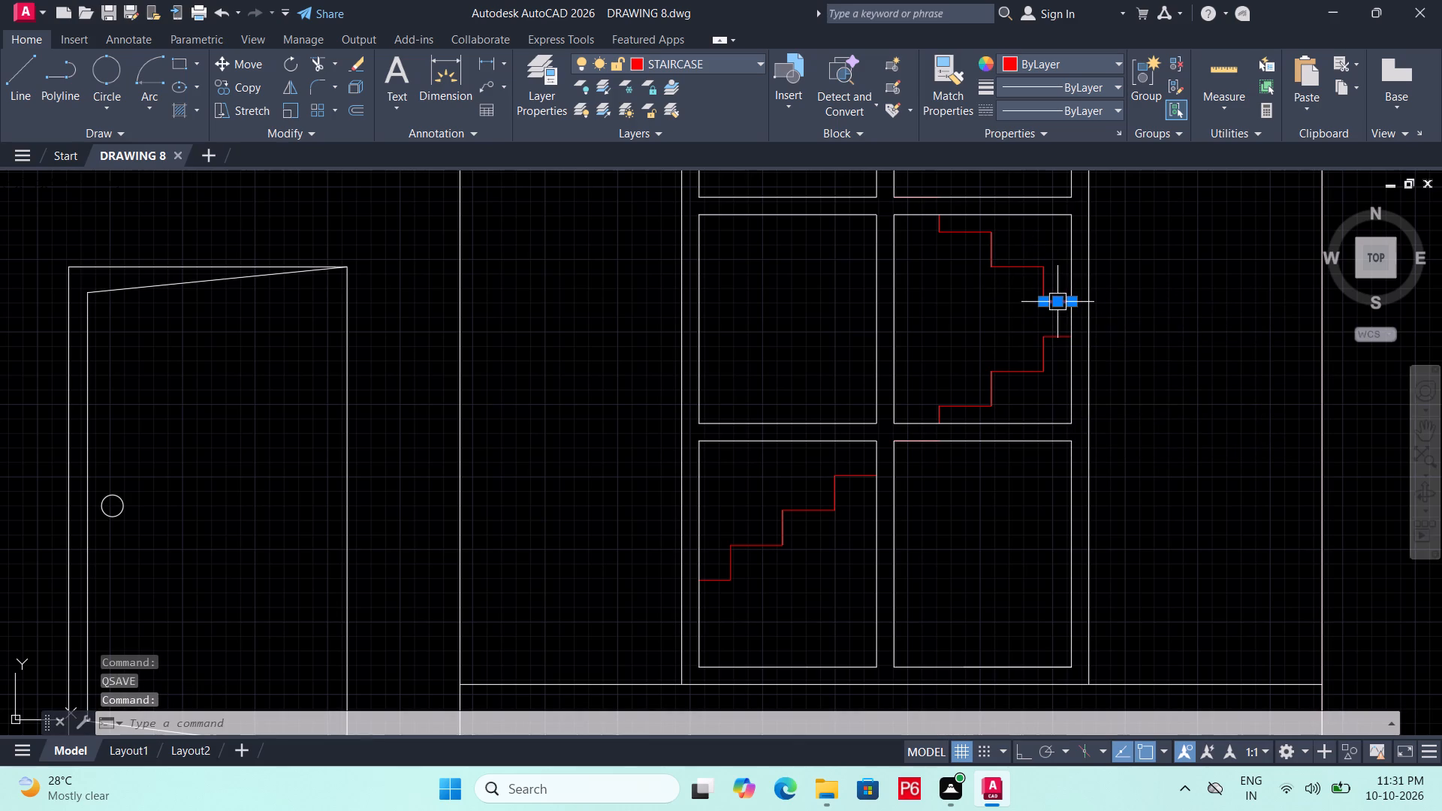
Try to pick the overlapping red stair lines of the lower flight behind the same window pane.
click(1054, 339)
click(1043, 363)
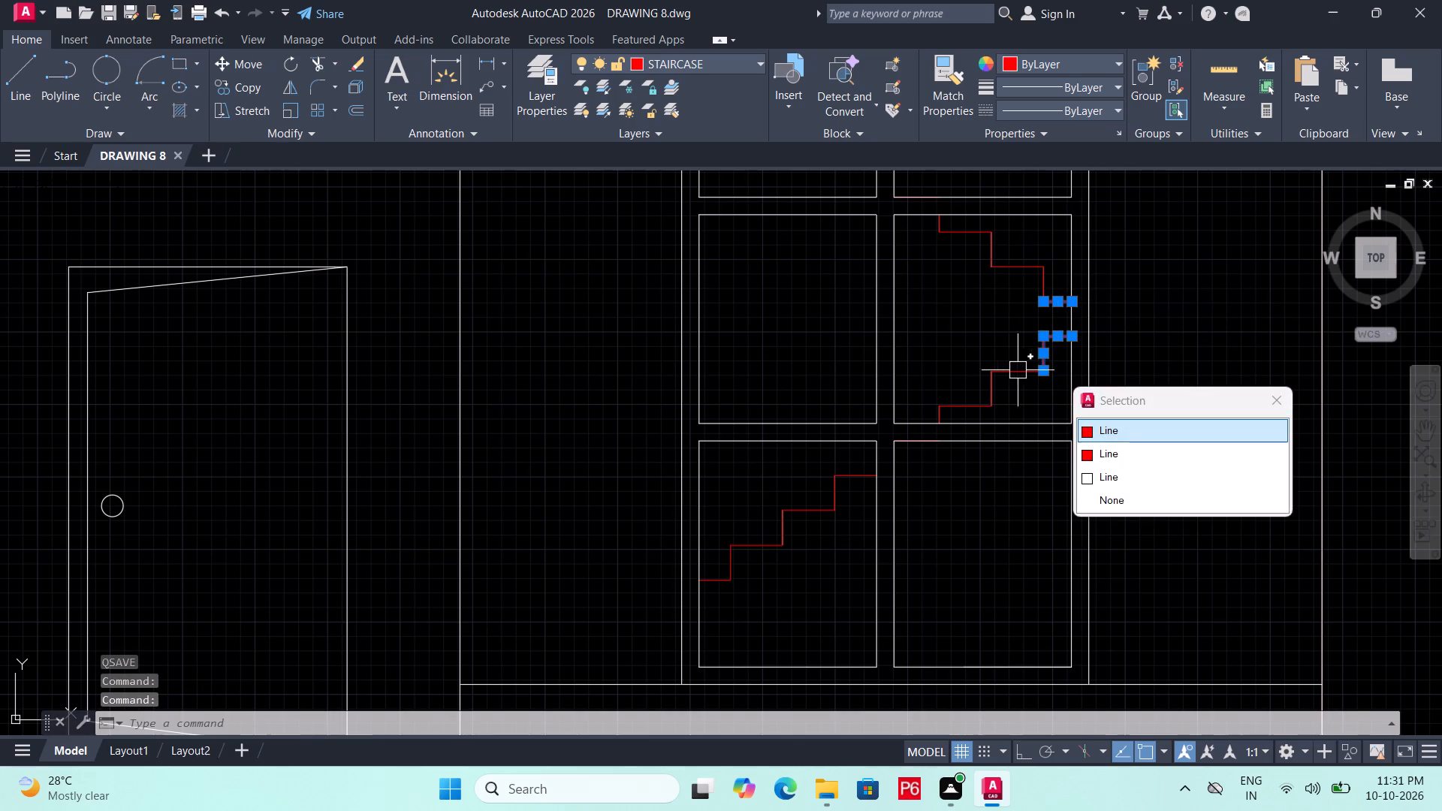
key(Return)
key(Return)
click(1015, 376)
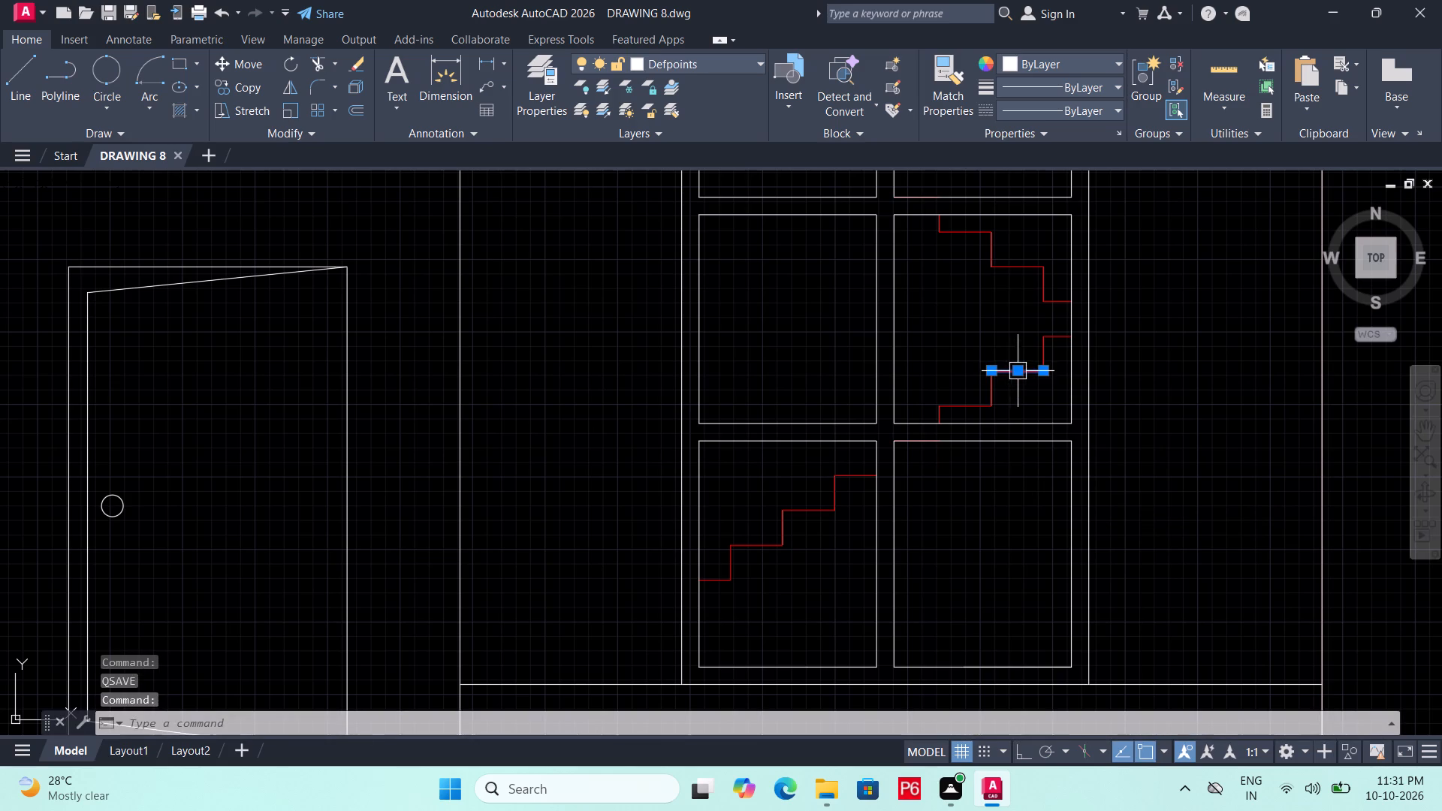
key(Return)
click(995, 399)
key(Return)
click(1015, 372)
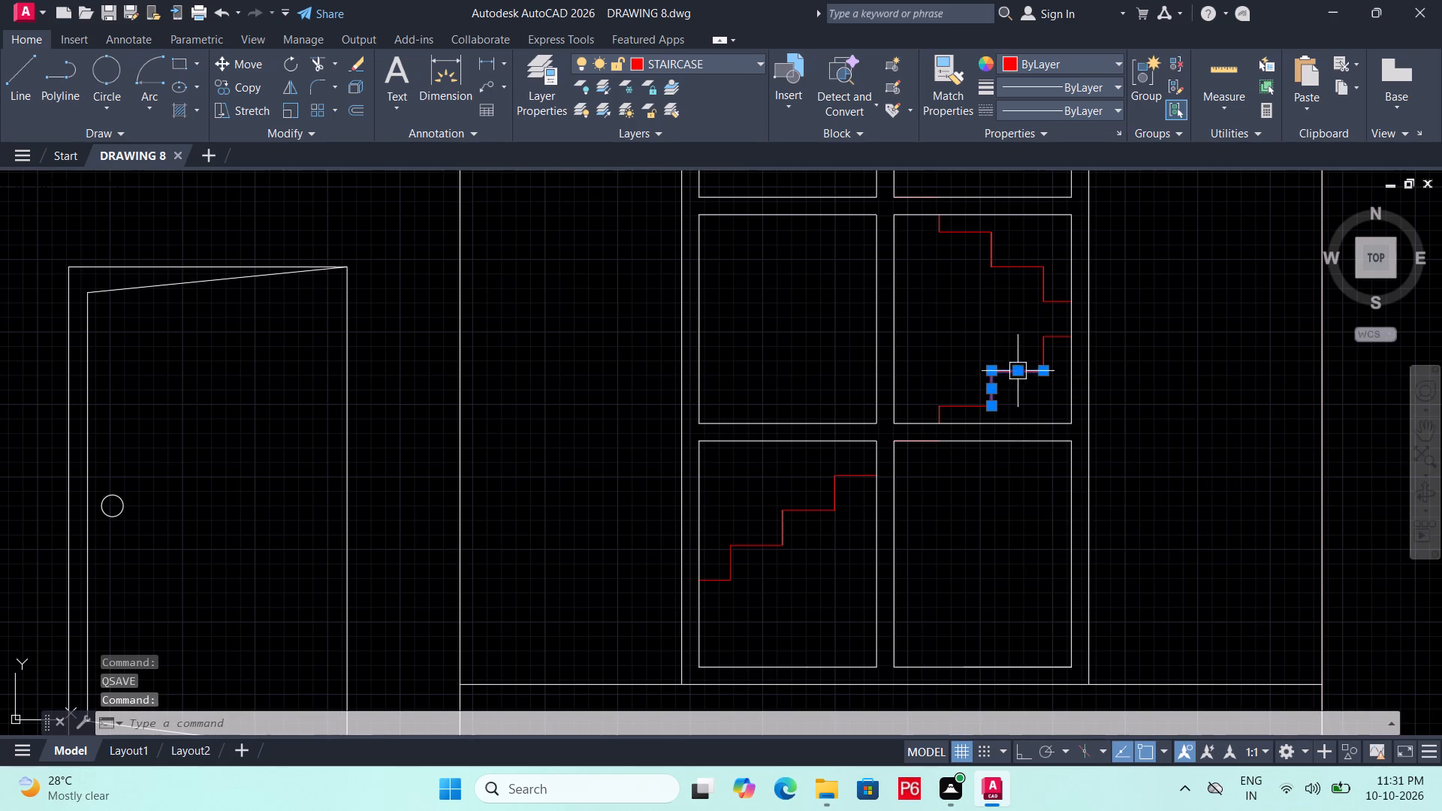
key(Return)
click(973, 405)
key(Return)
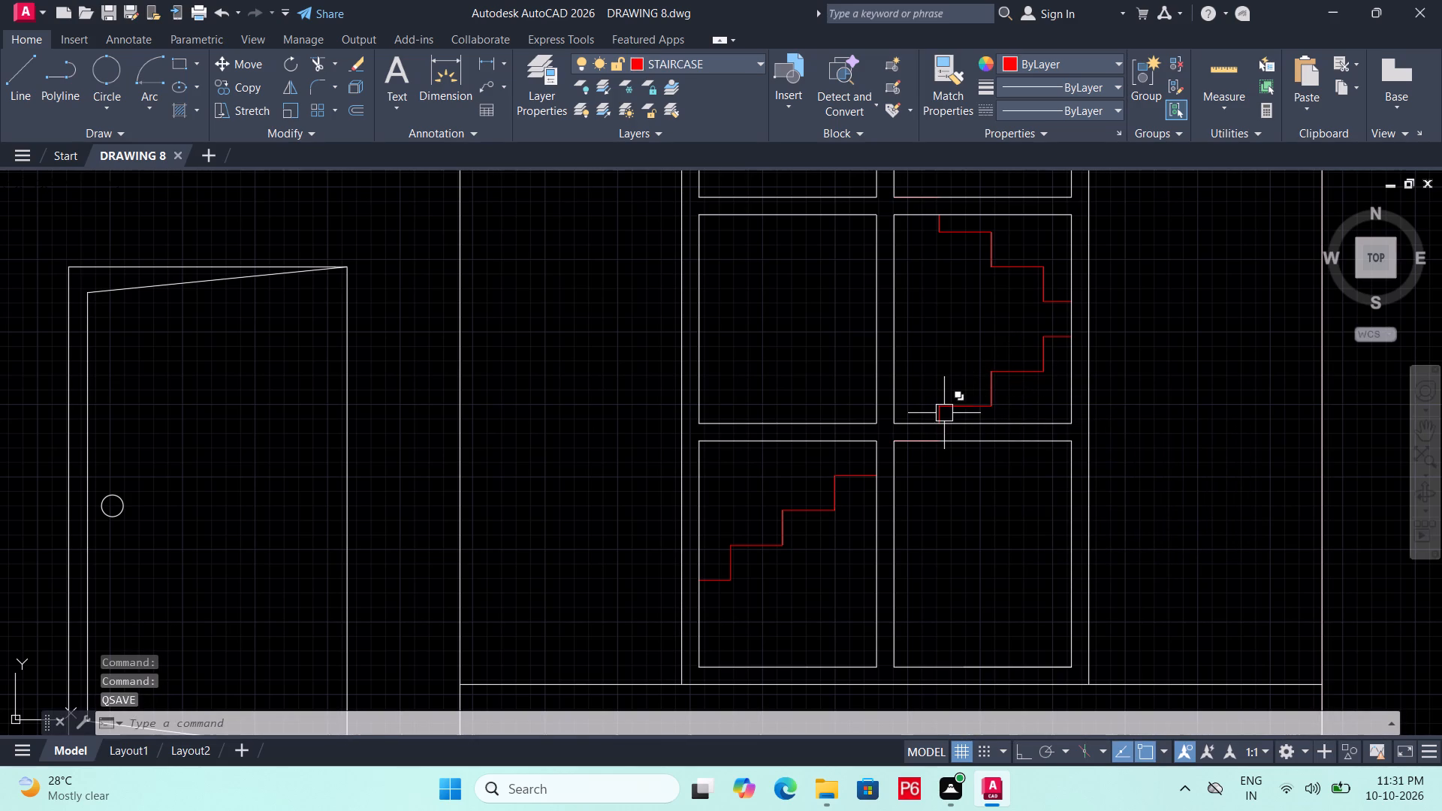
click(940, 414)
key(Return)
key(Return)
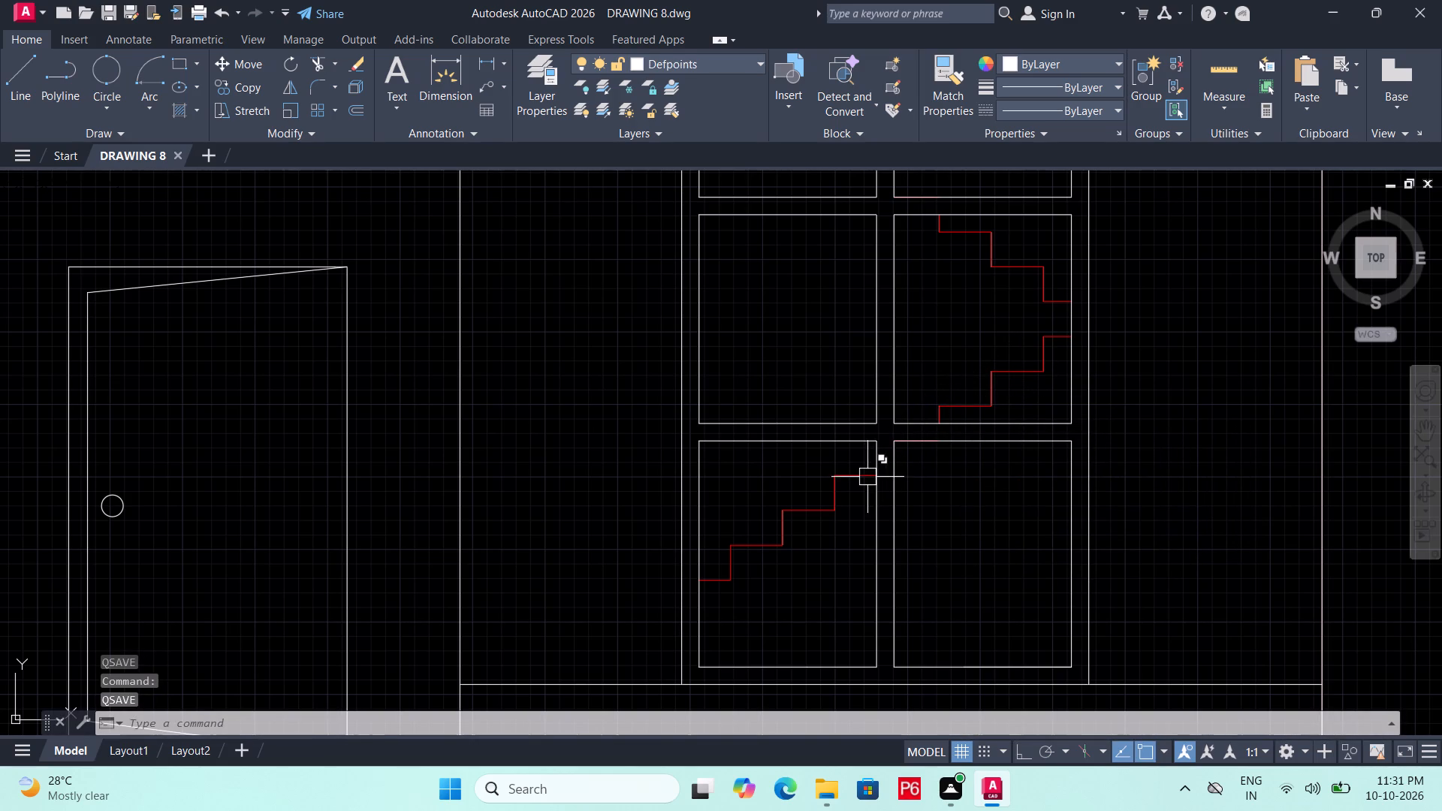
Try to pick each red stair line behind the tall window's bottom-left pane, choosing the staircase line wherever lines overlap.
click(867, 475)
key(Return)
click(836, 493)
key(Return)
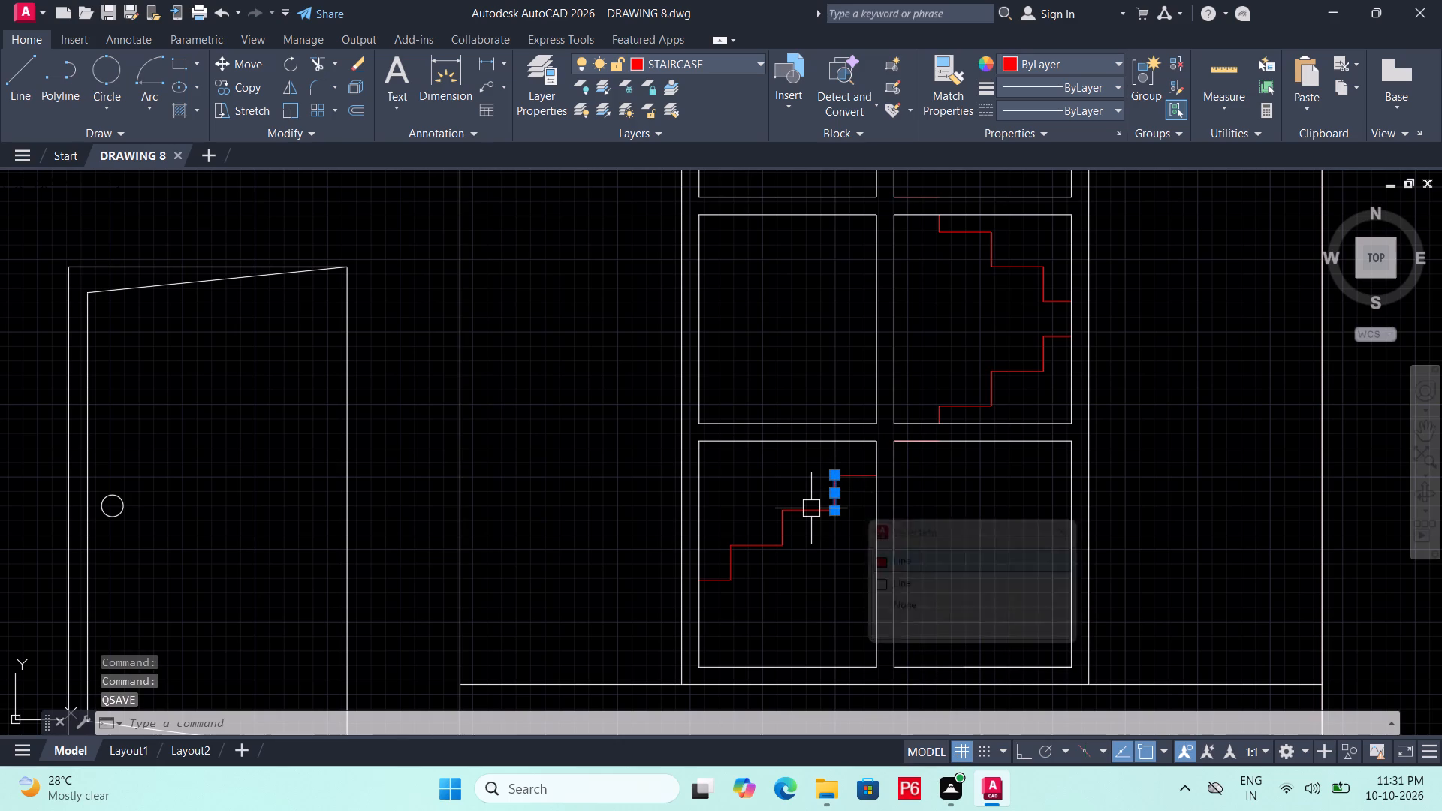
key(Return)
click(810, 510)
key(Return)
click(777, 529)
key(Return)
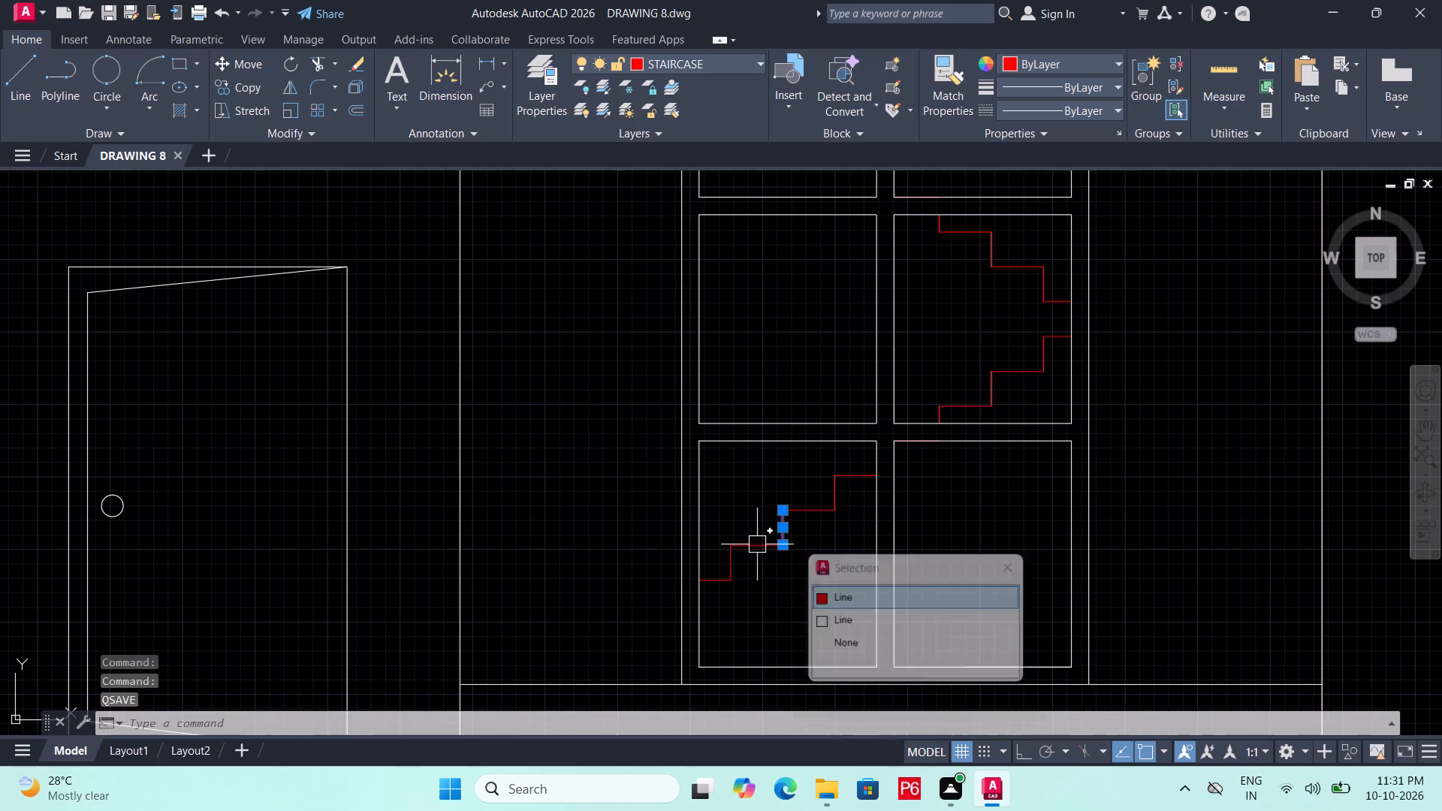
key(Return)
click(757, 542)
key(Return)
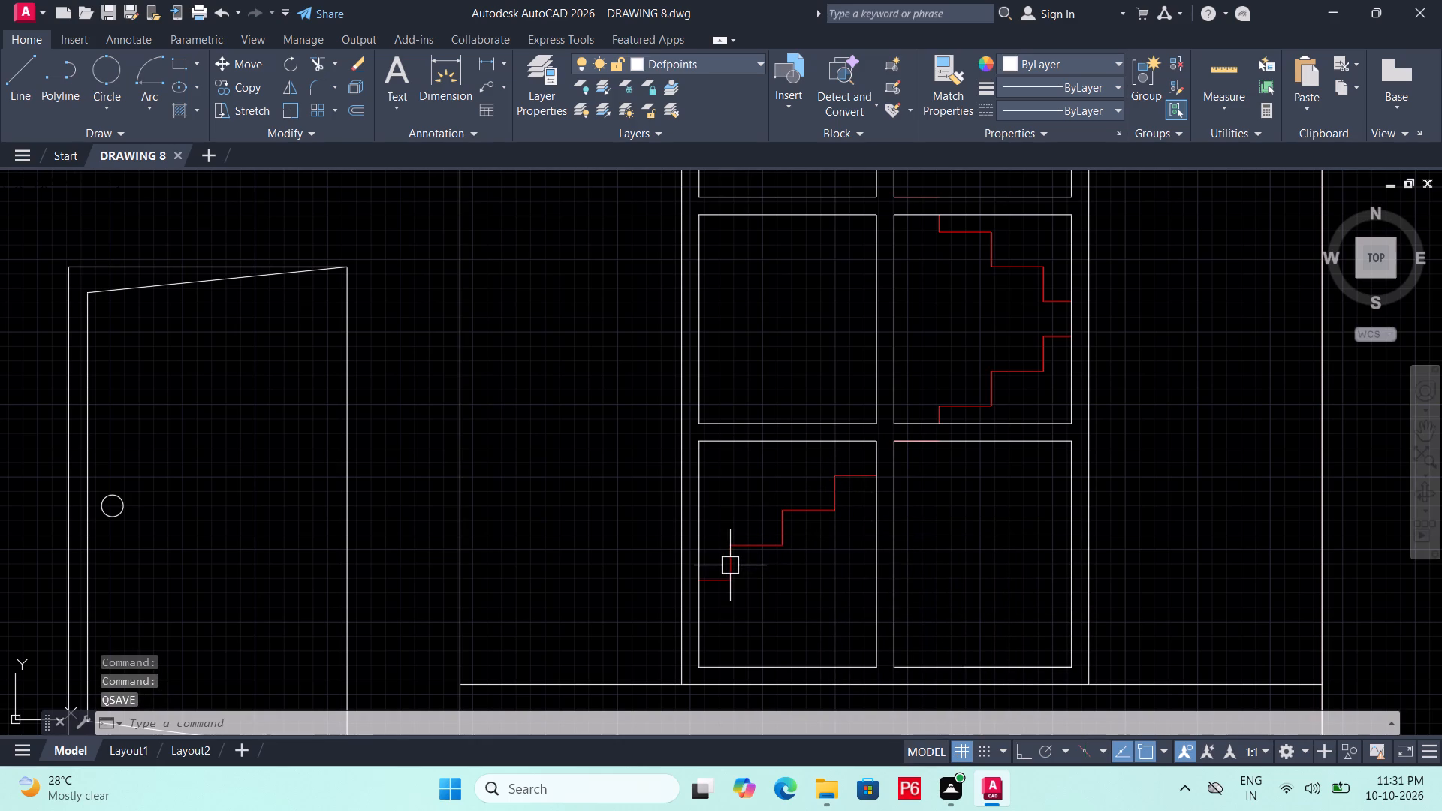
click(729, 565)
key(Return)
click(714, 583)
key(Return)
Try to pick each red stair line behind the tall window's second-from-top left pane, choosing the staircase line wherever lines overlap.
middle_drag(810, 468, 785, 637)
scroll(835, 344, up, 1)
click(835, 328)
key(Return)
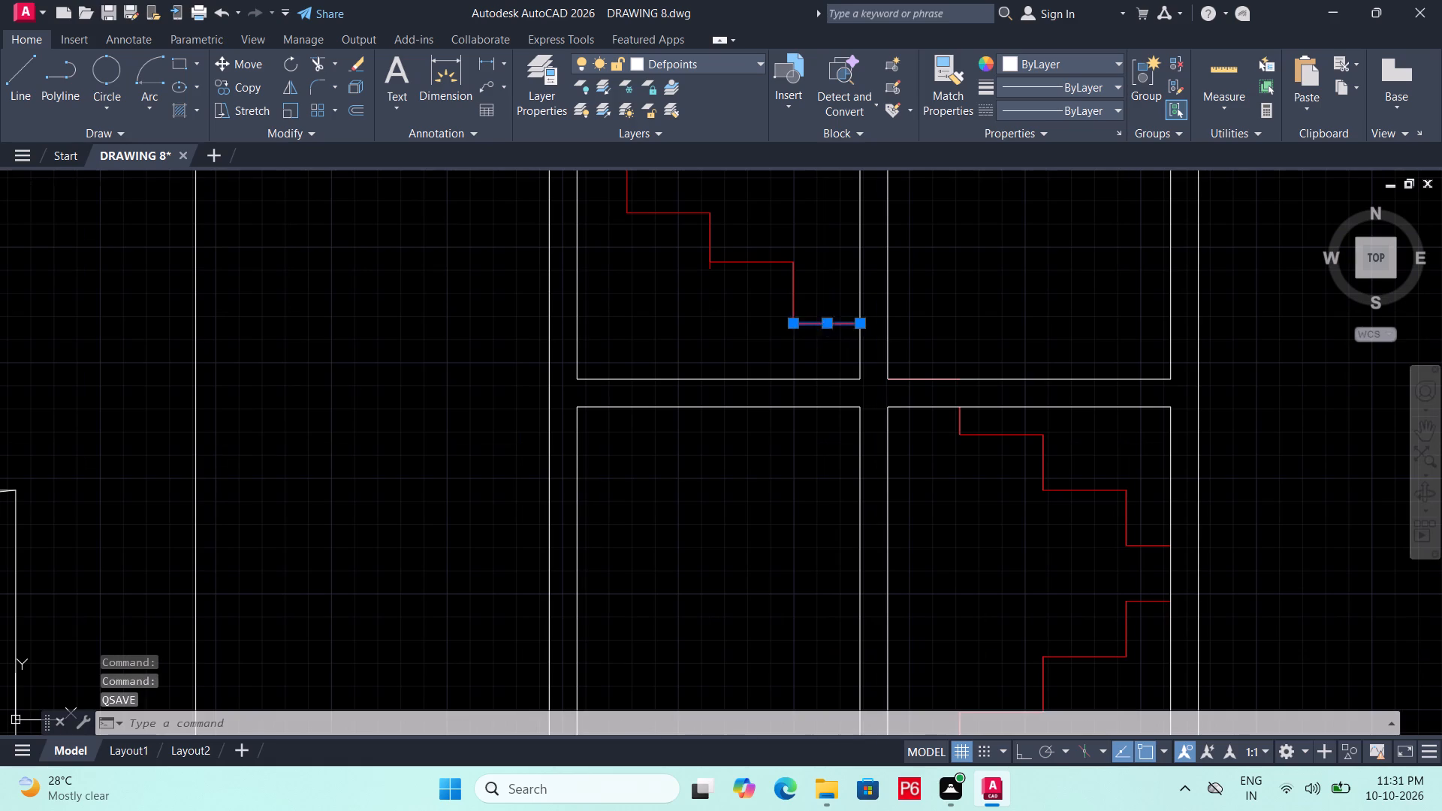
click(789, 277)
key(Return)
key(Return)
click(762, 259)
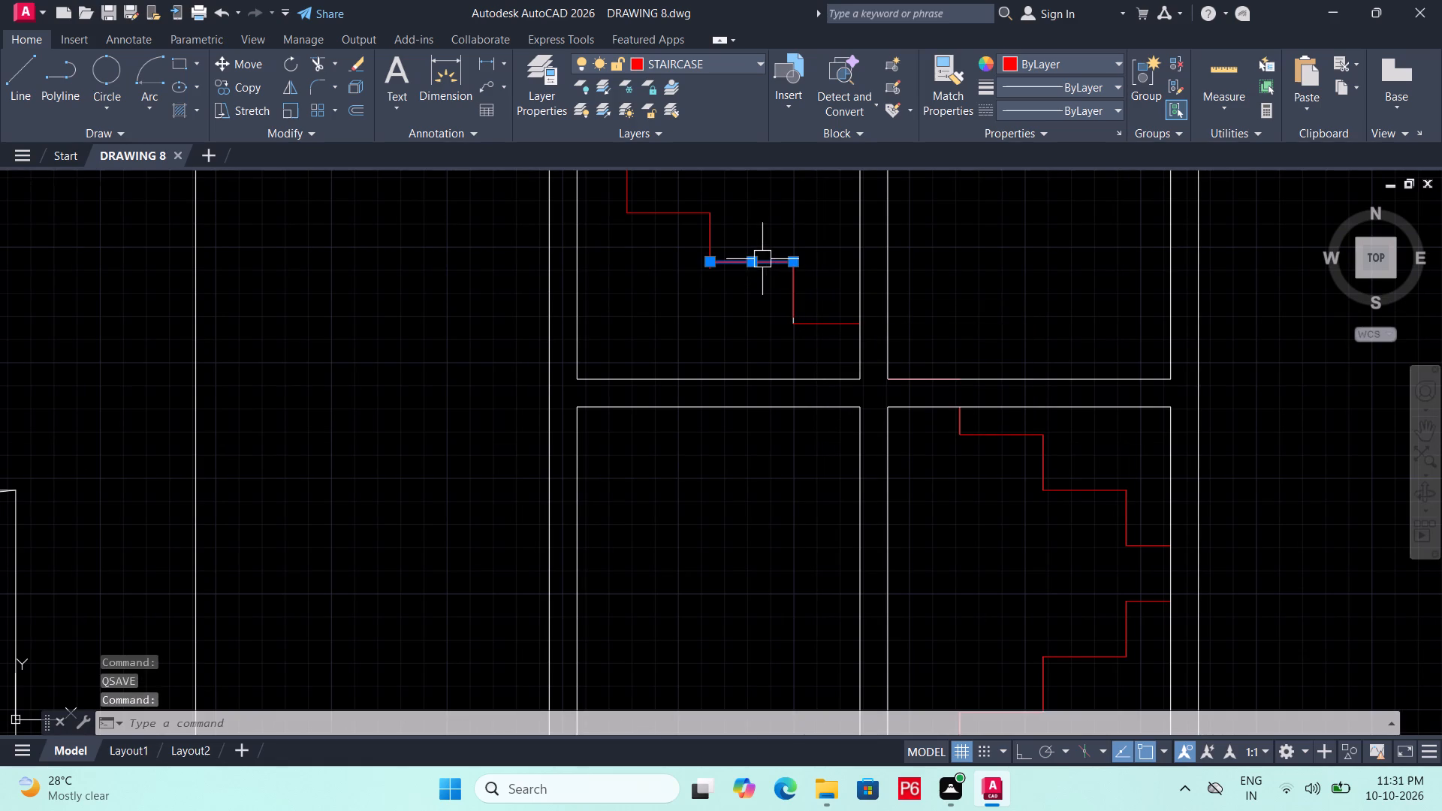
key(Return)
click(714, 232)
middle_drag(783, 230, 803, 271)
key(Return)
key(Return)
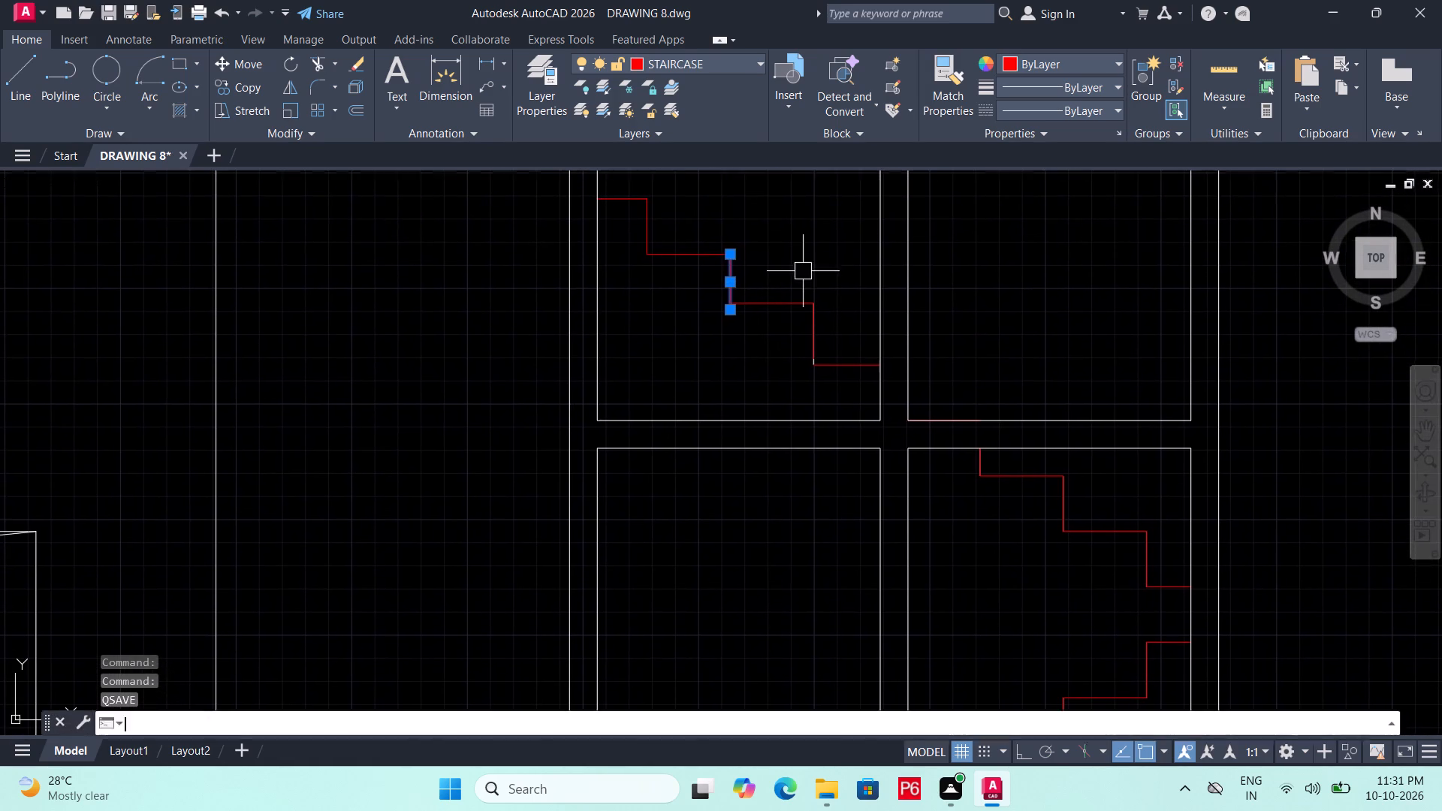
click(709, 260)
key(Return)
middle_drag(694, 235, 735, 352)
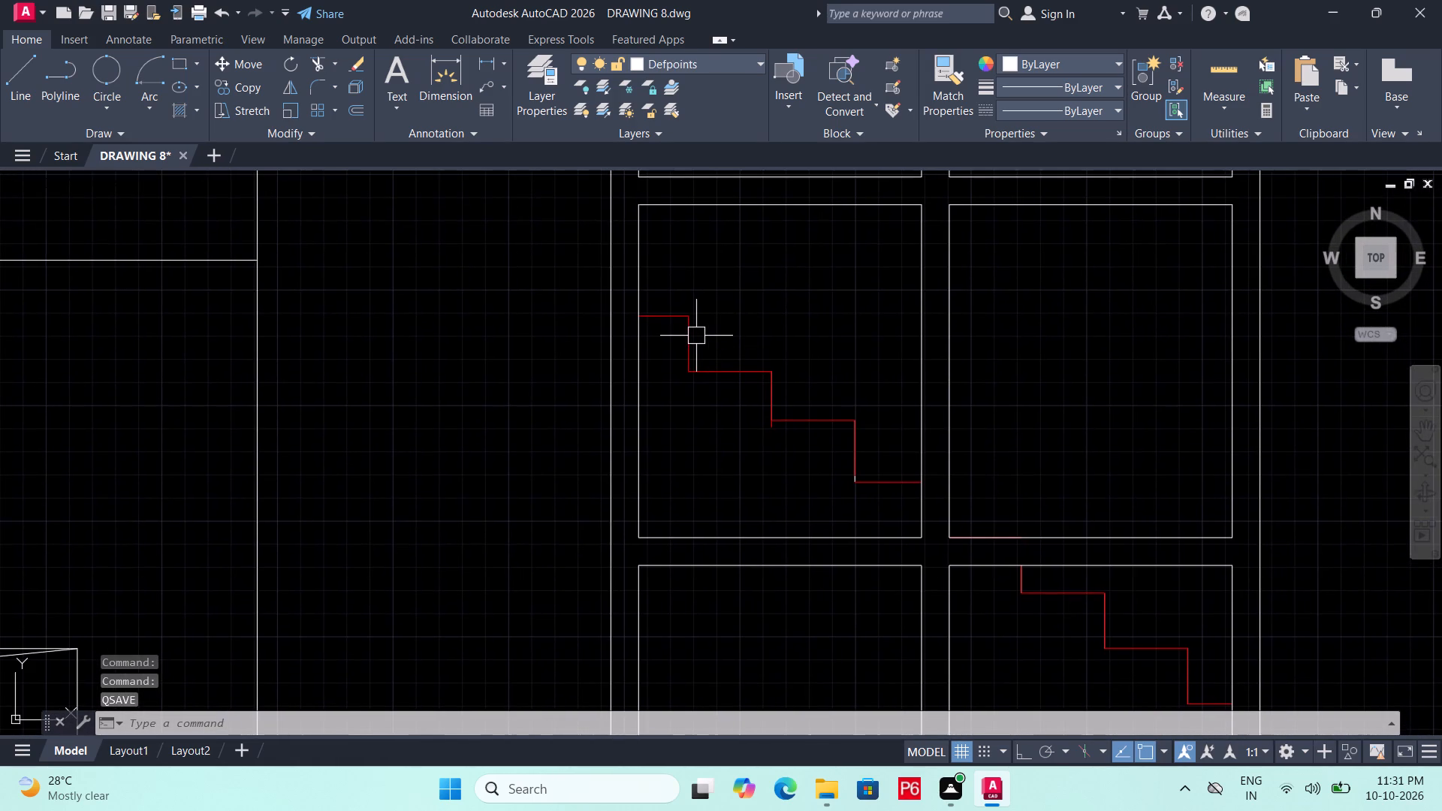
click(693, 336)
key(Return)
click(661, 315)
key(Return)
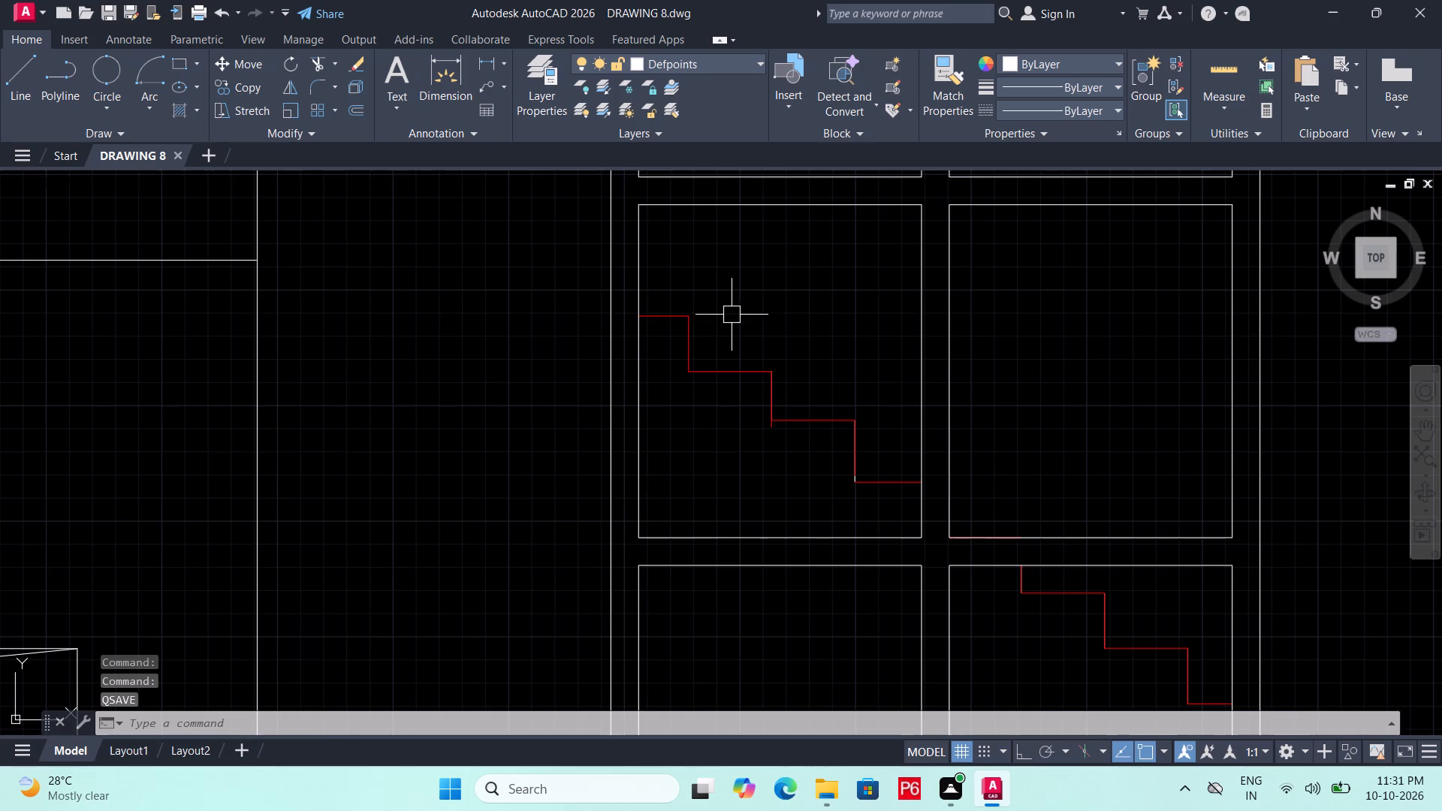
Save the drawing with the plan, front elevation and section A-A all in view.
scroll(734, 314, down, 1)
key(ctrl+s)
key(ctrl+s)
key(ctrl+s)
scroll(749, 337, down, 1)
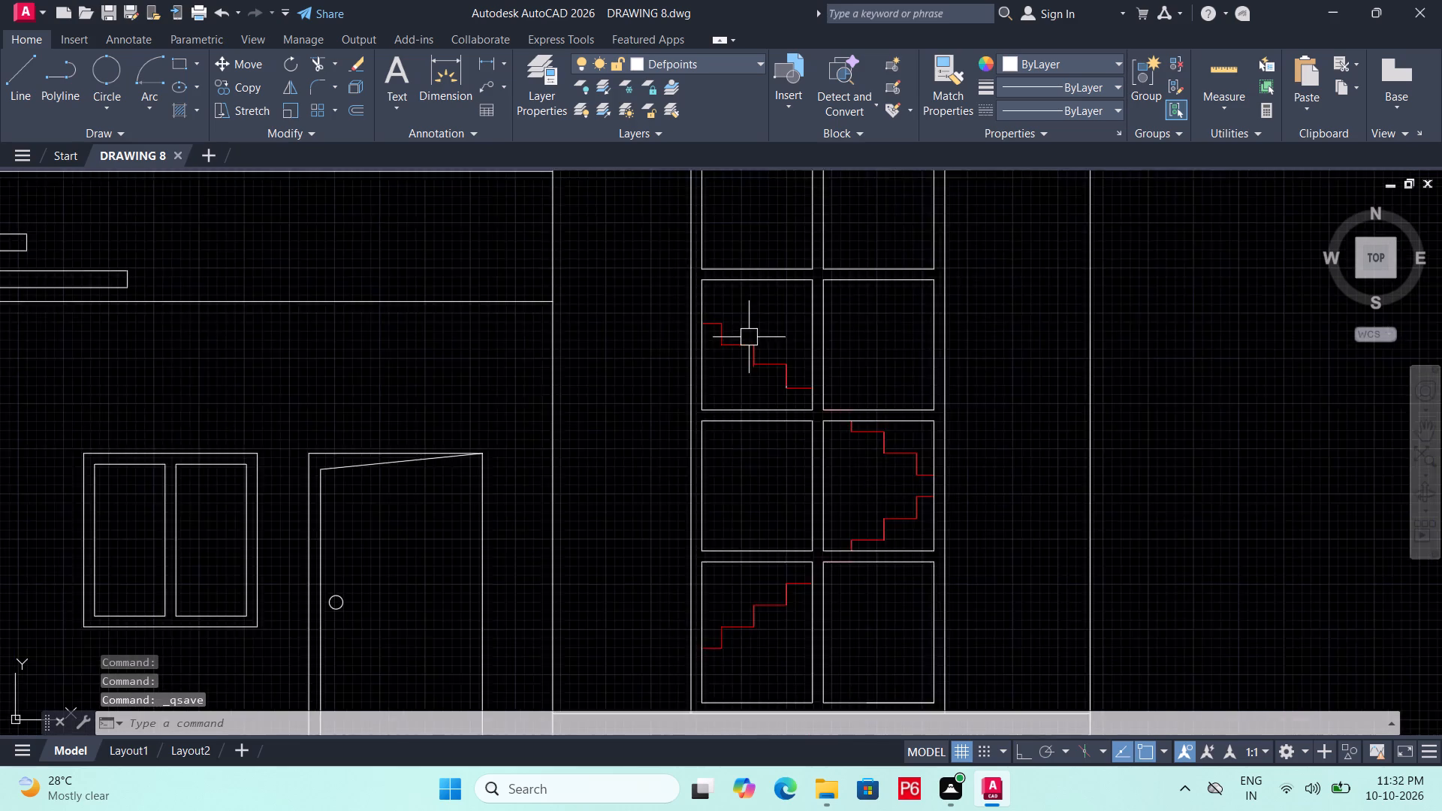
scroll(749, 338, down, 2)
middle_drag(750, 350, 787, 360)
scroll(798, 372, down, 1)
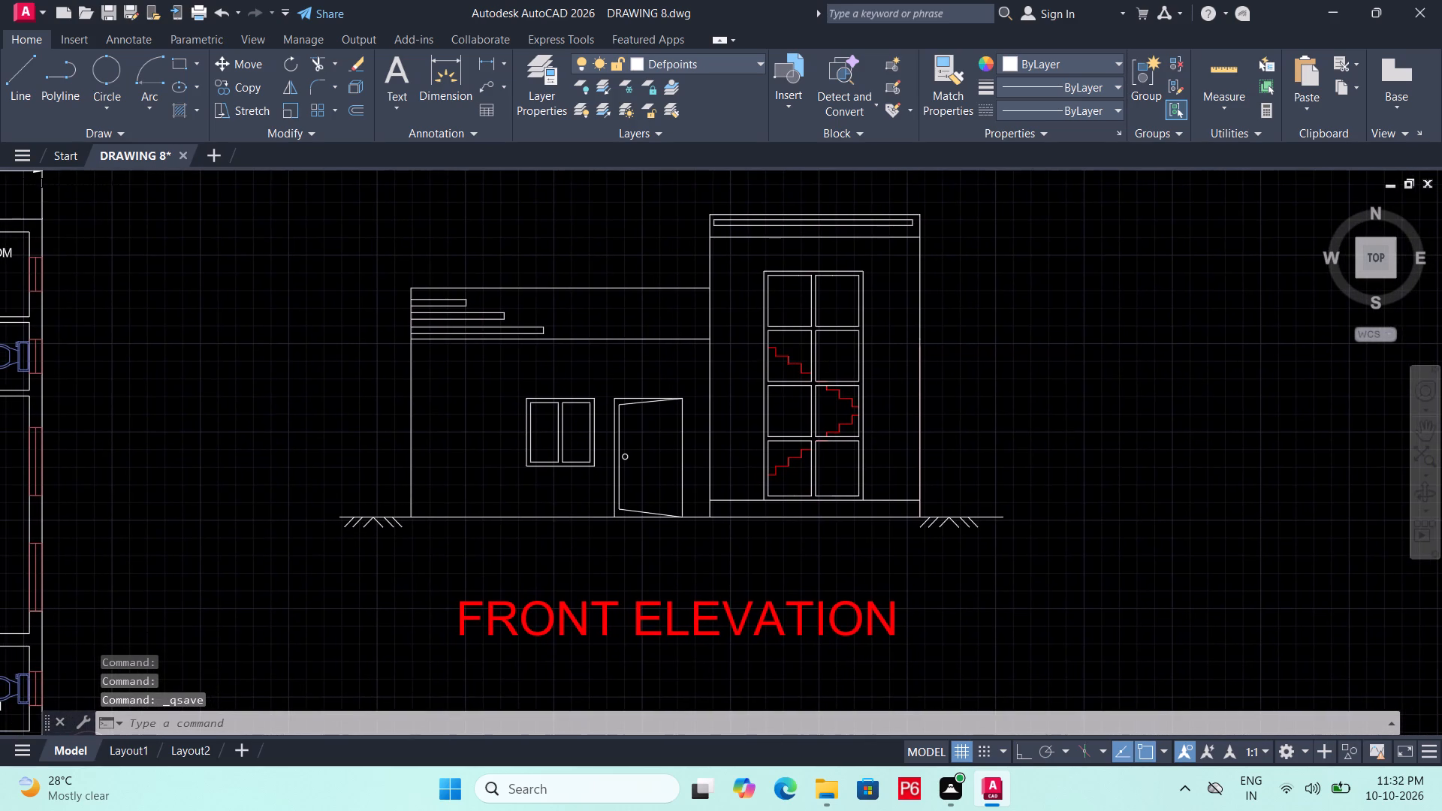
scroll(798, 372, down, 1)
middle_drag(800, 372, 842, 364)
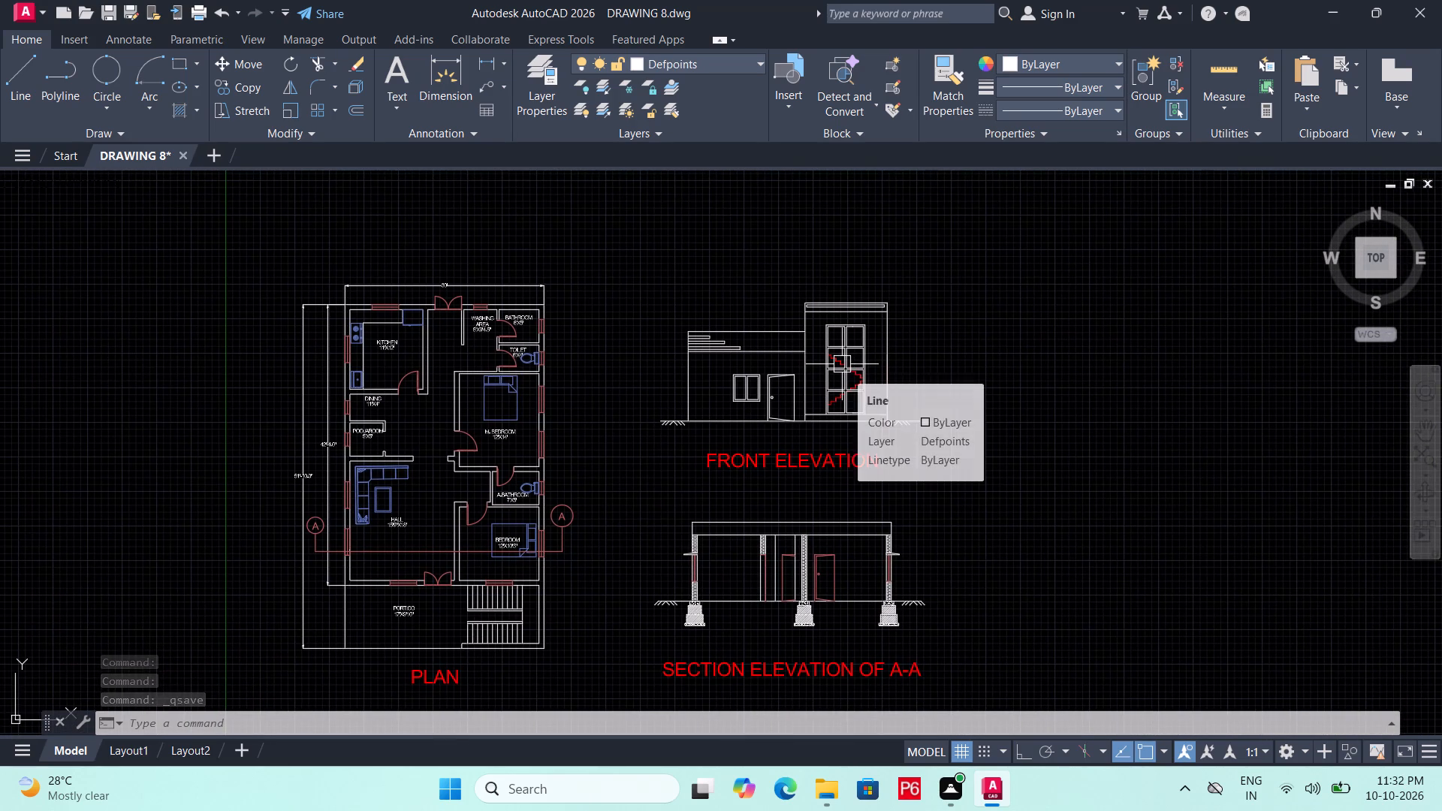
middle_drag(858, 326, 873, 284)
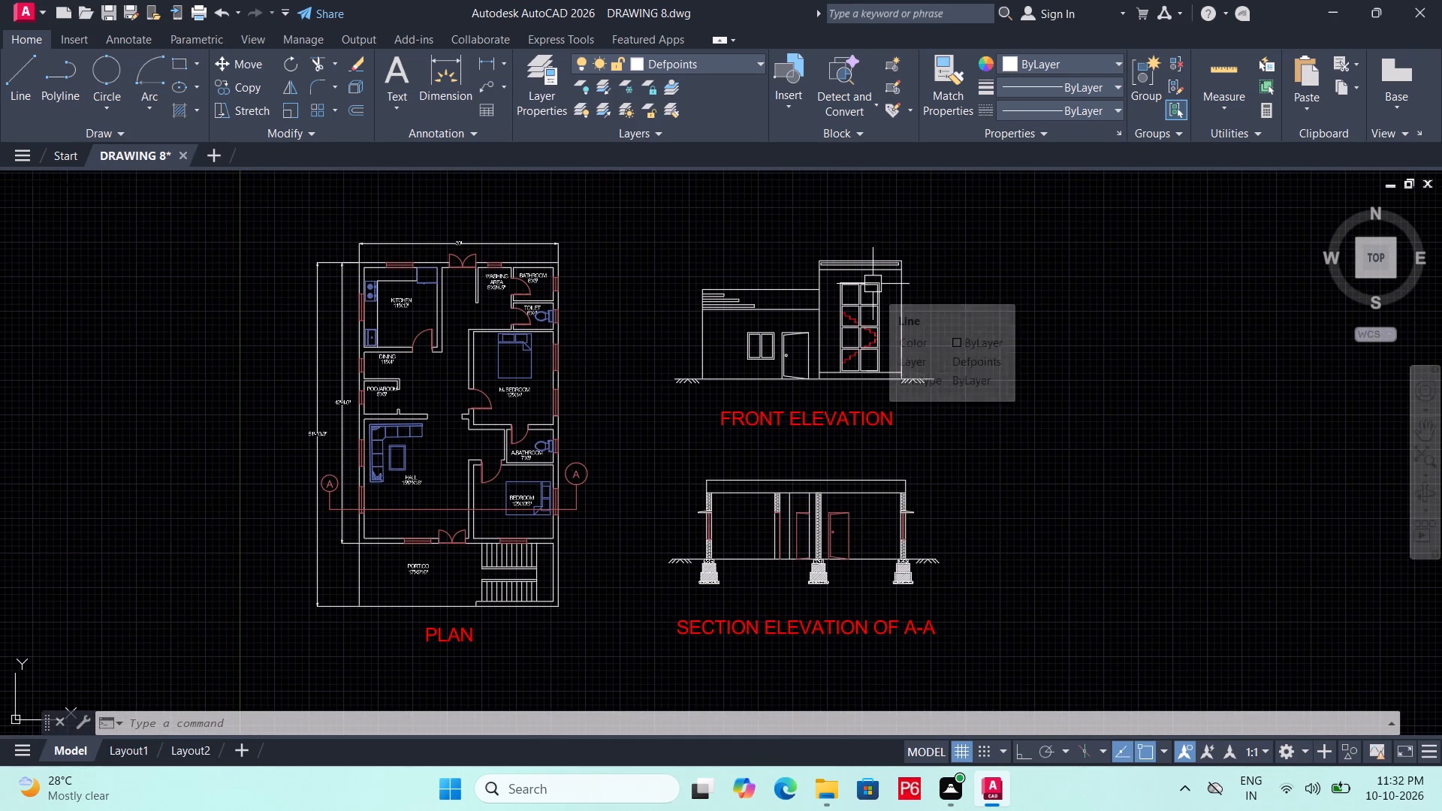
key(ctrl+s)
key(ctrl+s)
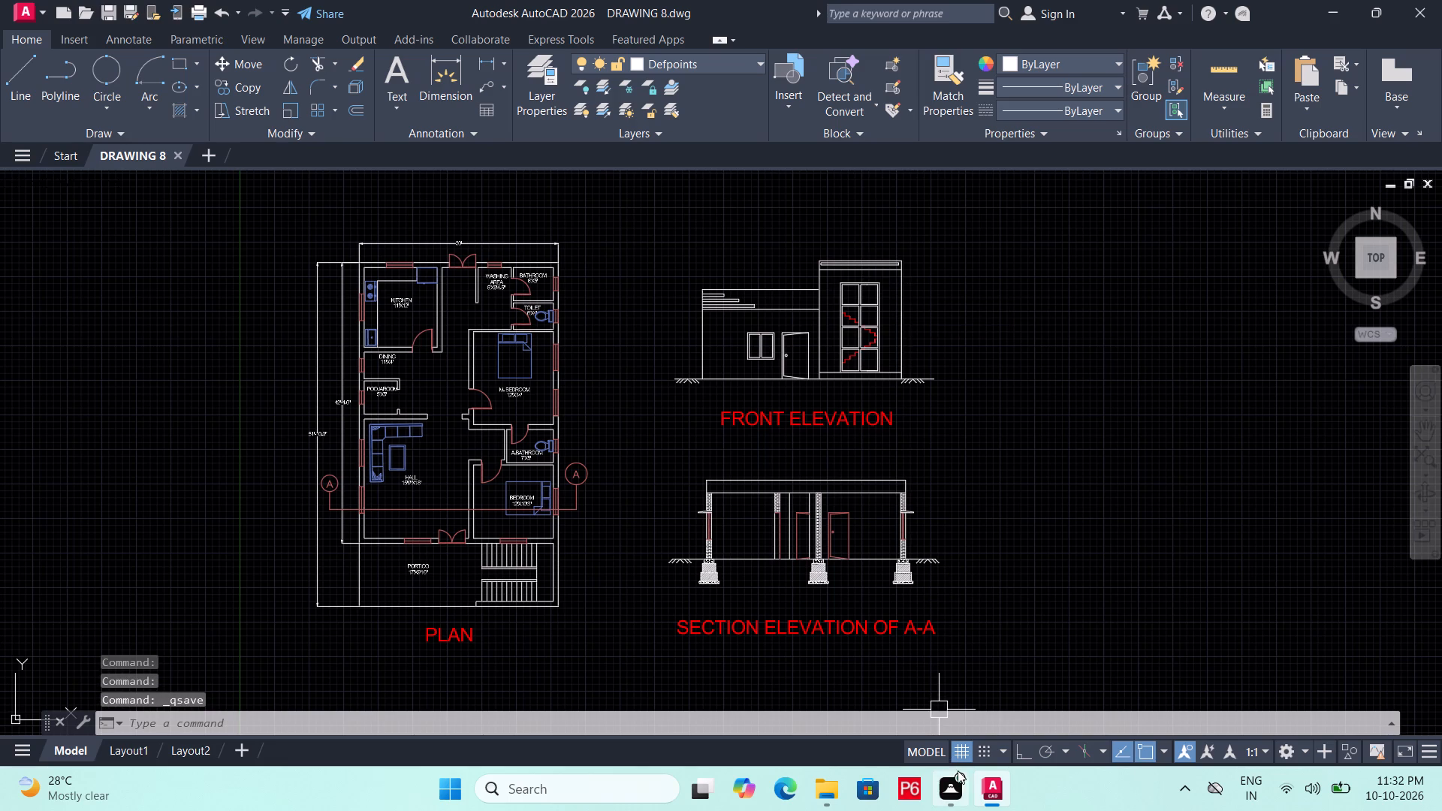
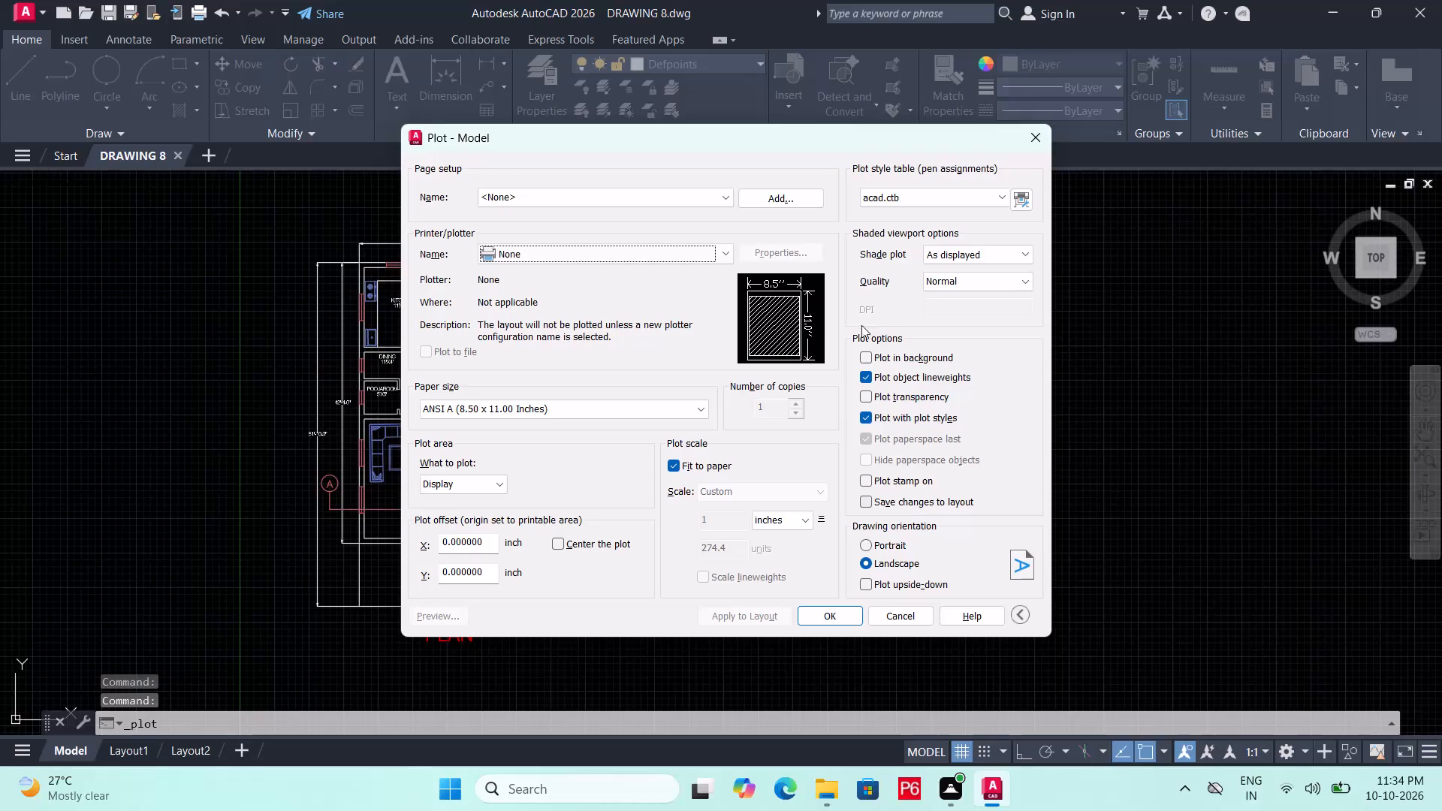
Set the plot style table to None and the shade plot option to Legacy wireframe.
click(926, 195)
click(924, 219)
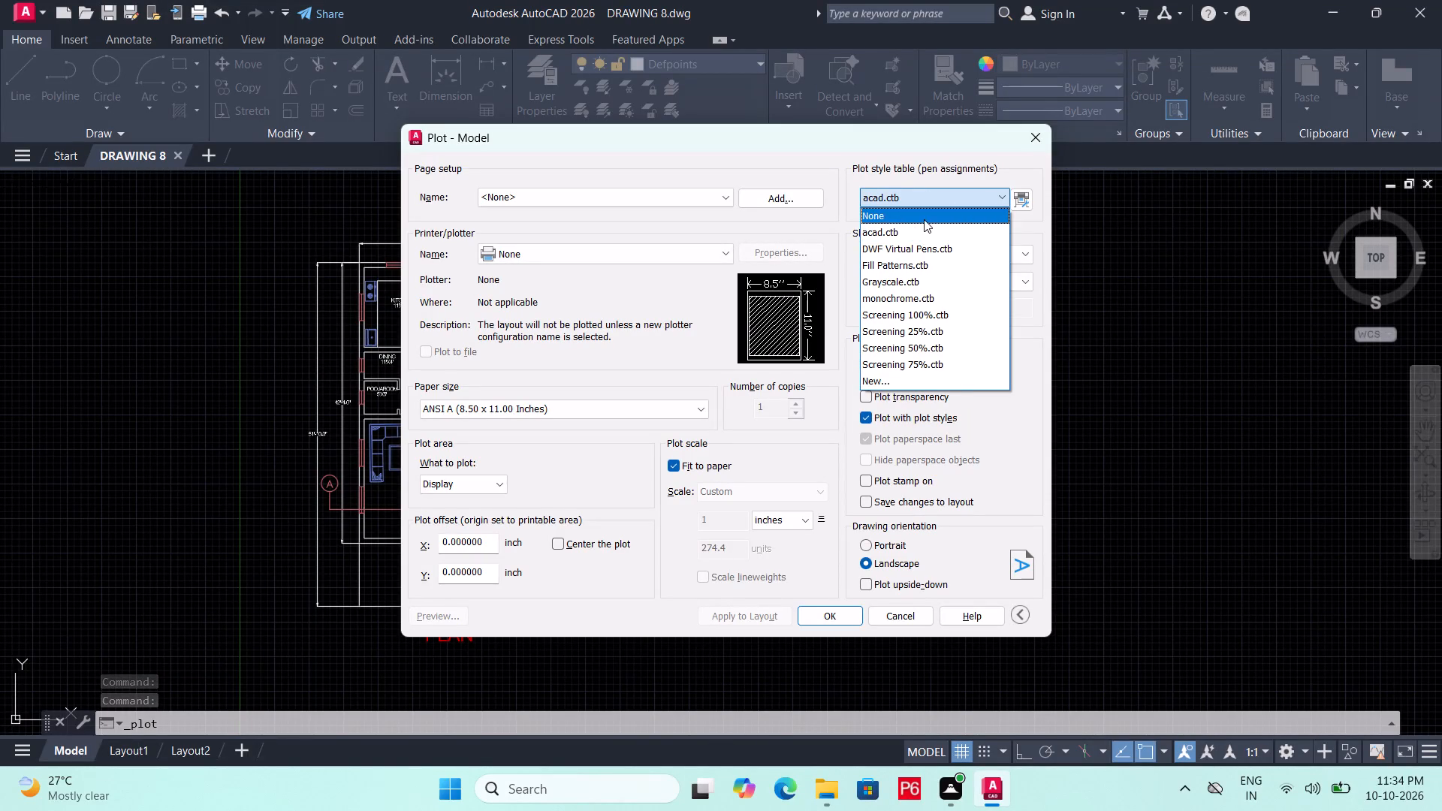
click(944, 260)
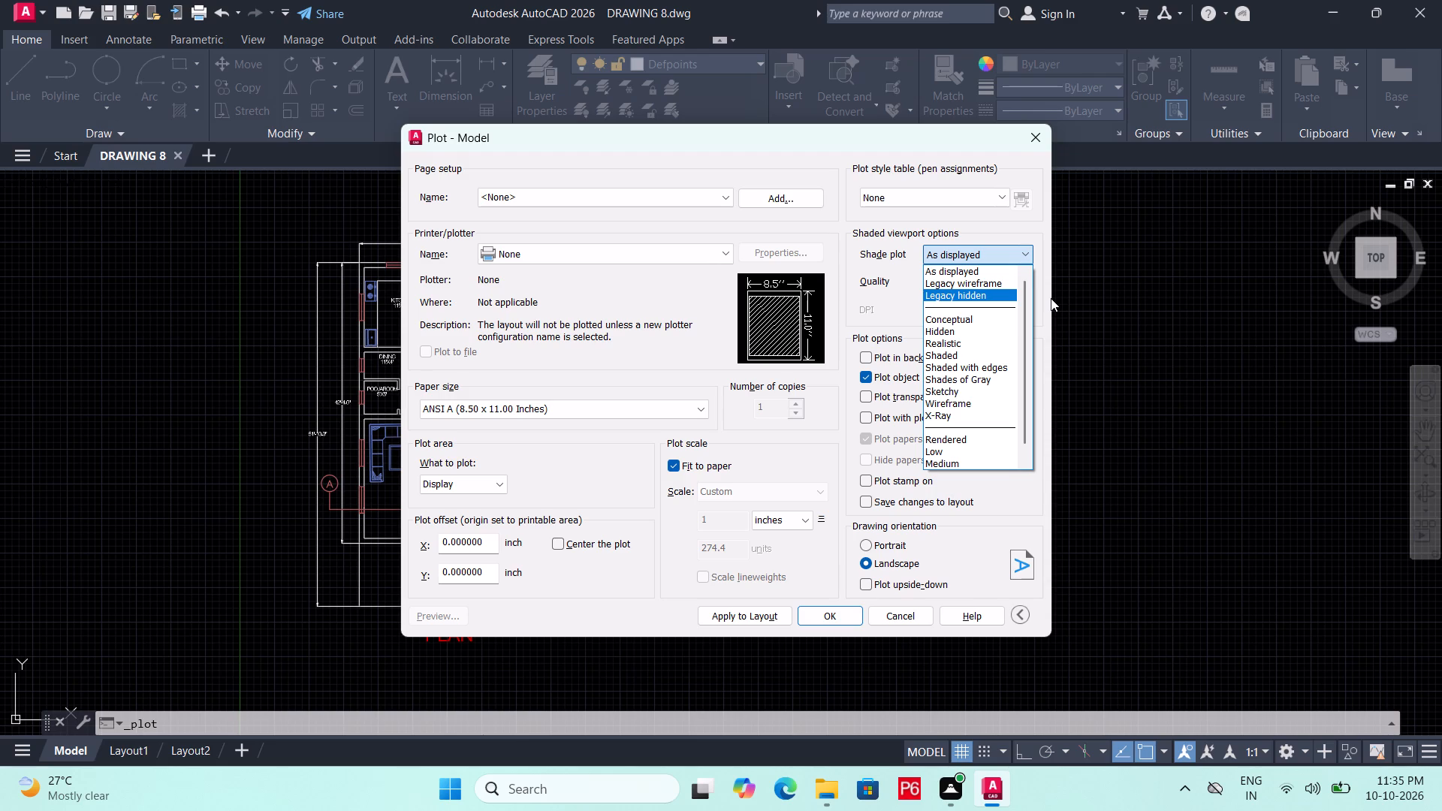
click(961, 327)
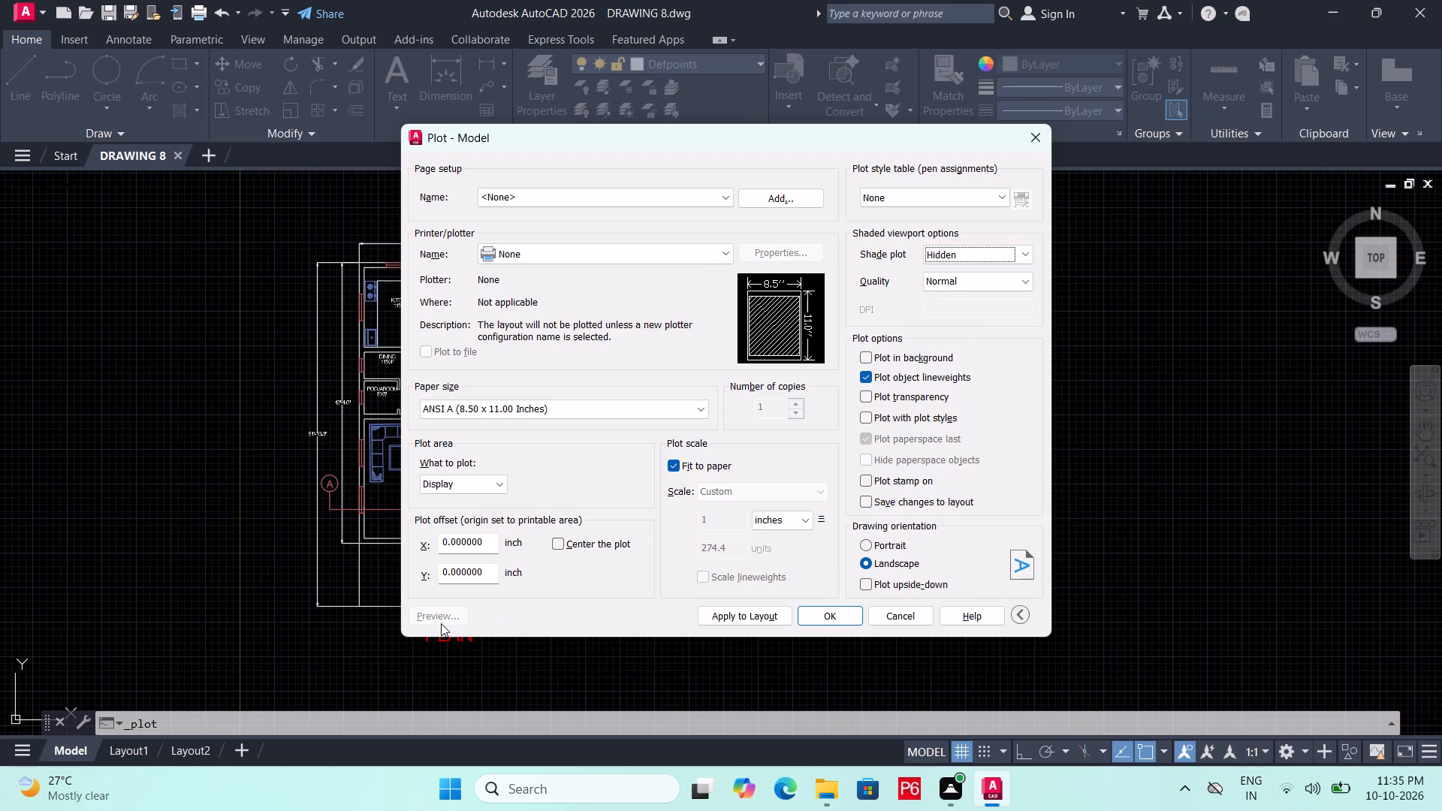
click(998, 254)
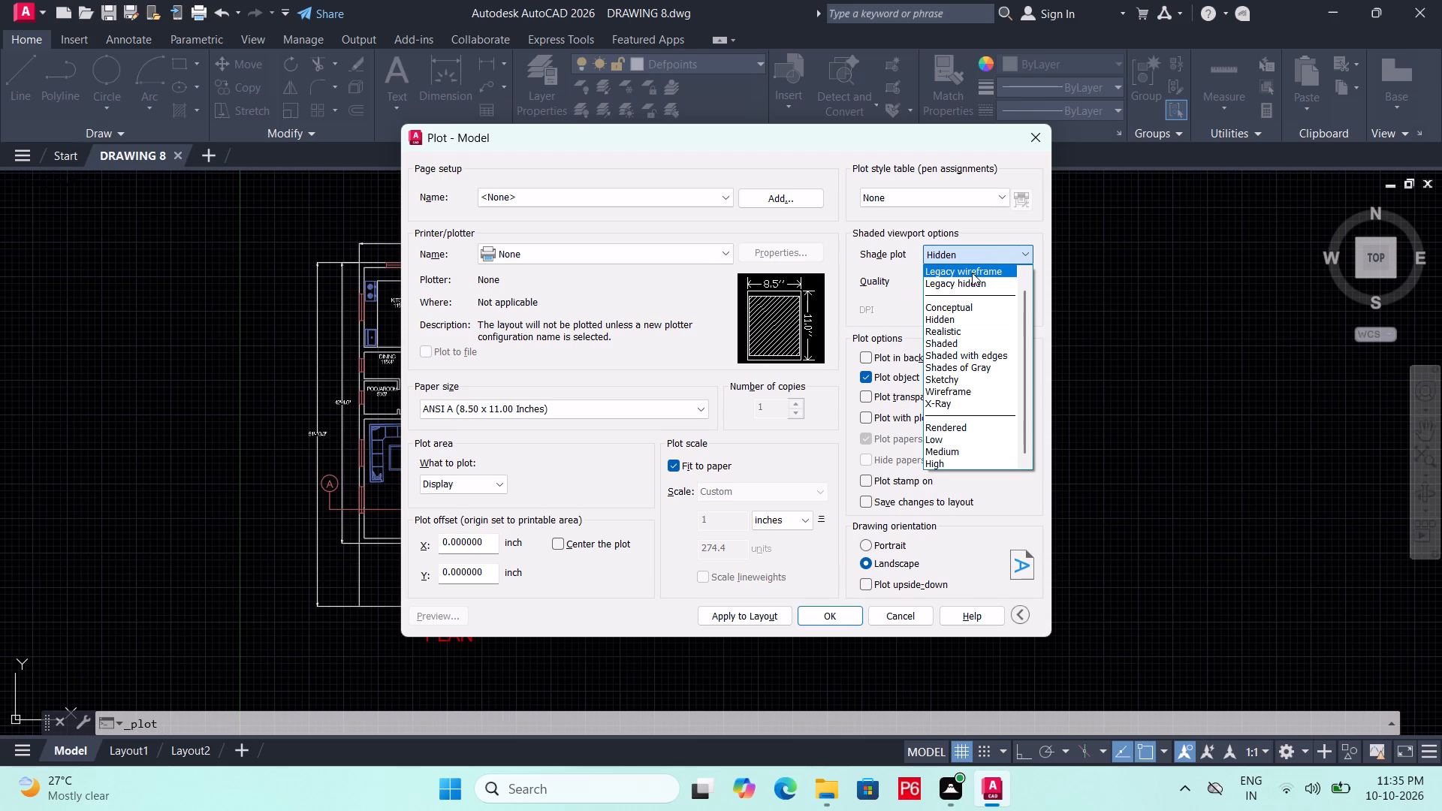
click(972, 273)
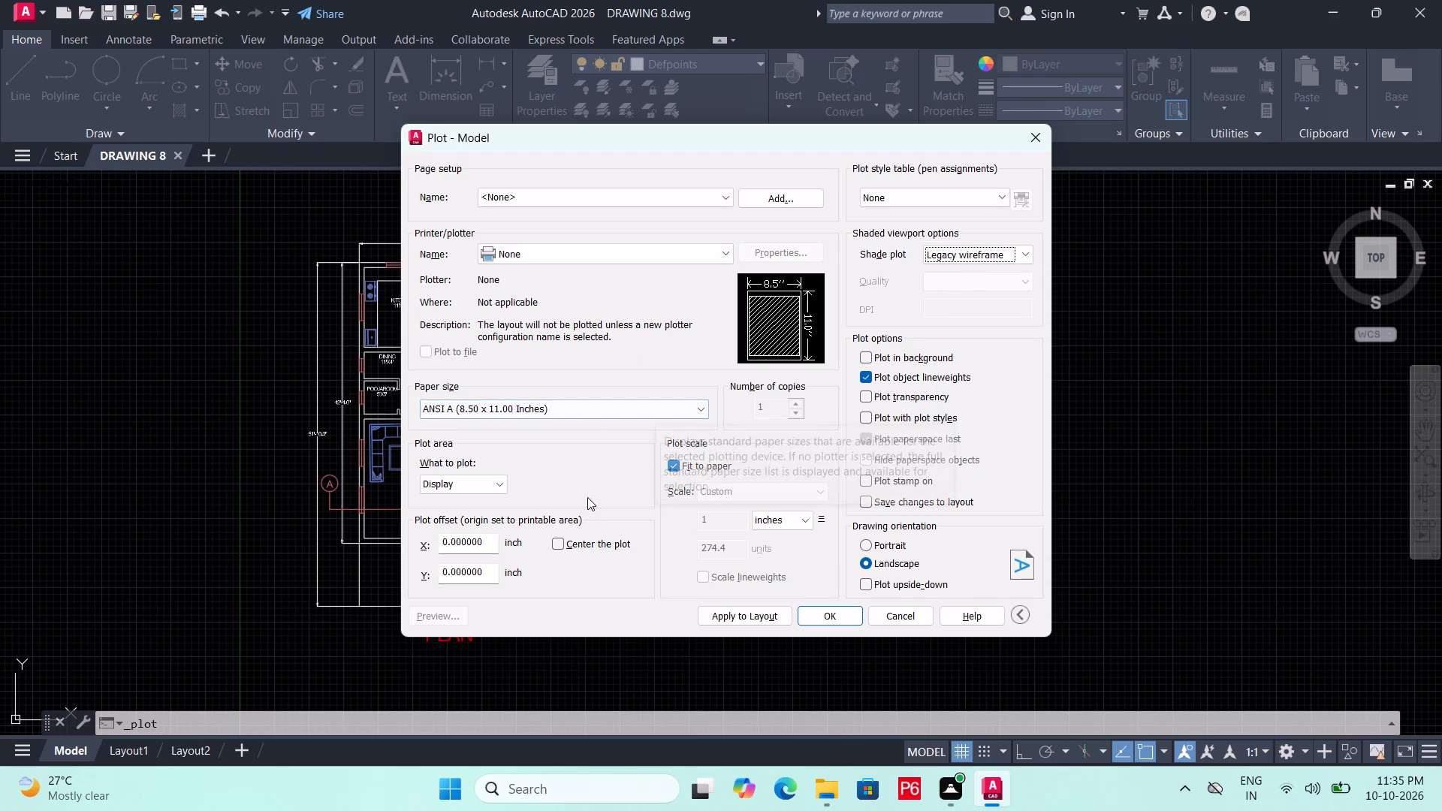
Set the plot area to a window enclosing the plan, front elevation and section A-A with their titles.
click(560, 544)
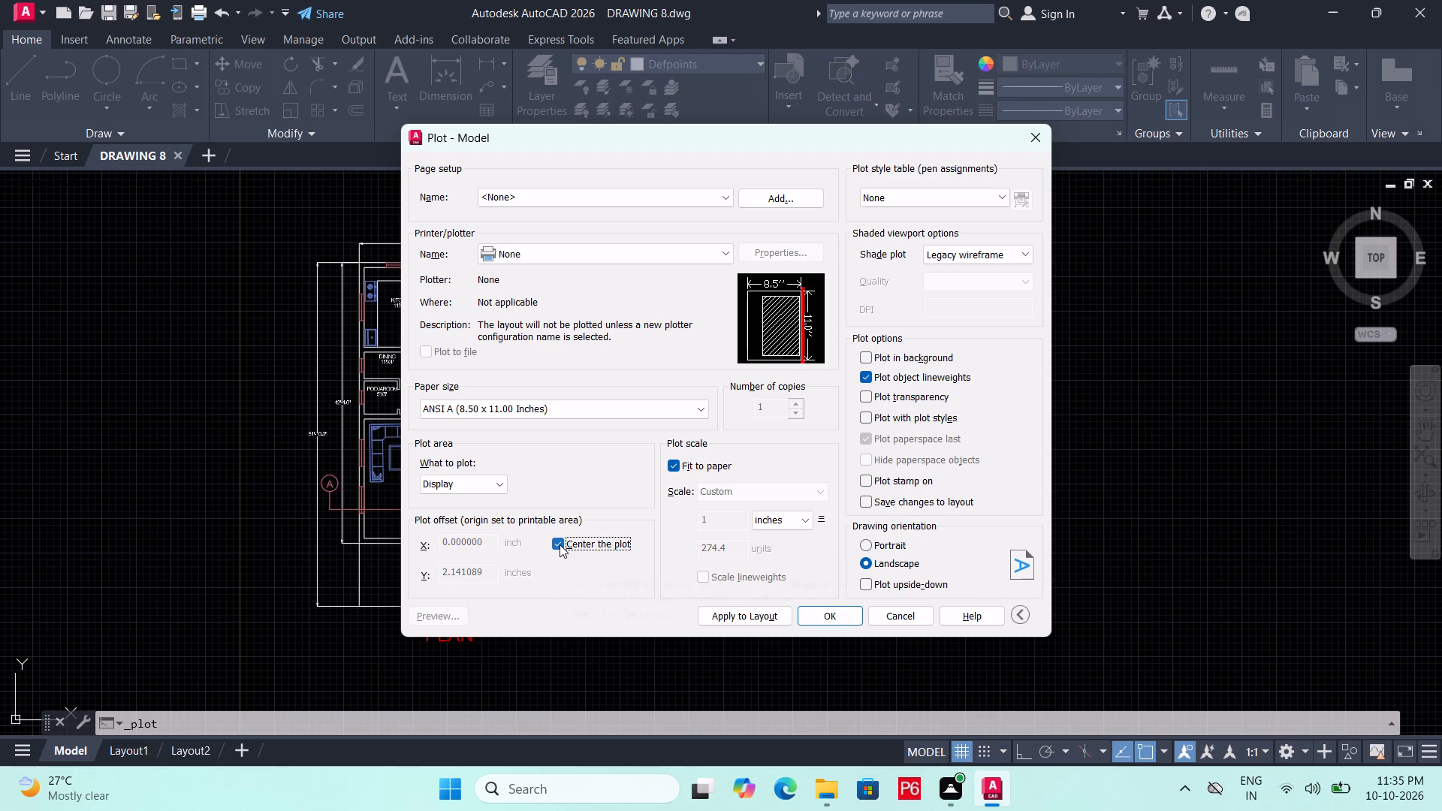
click(560, 544)
click(505, 488)
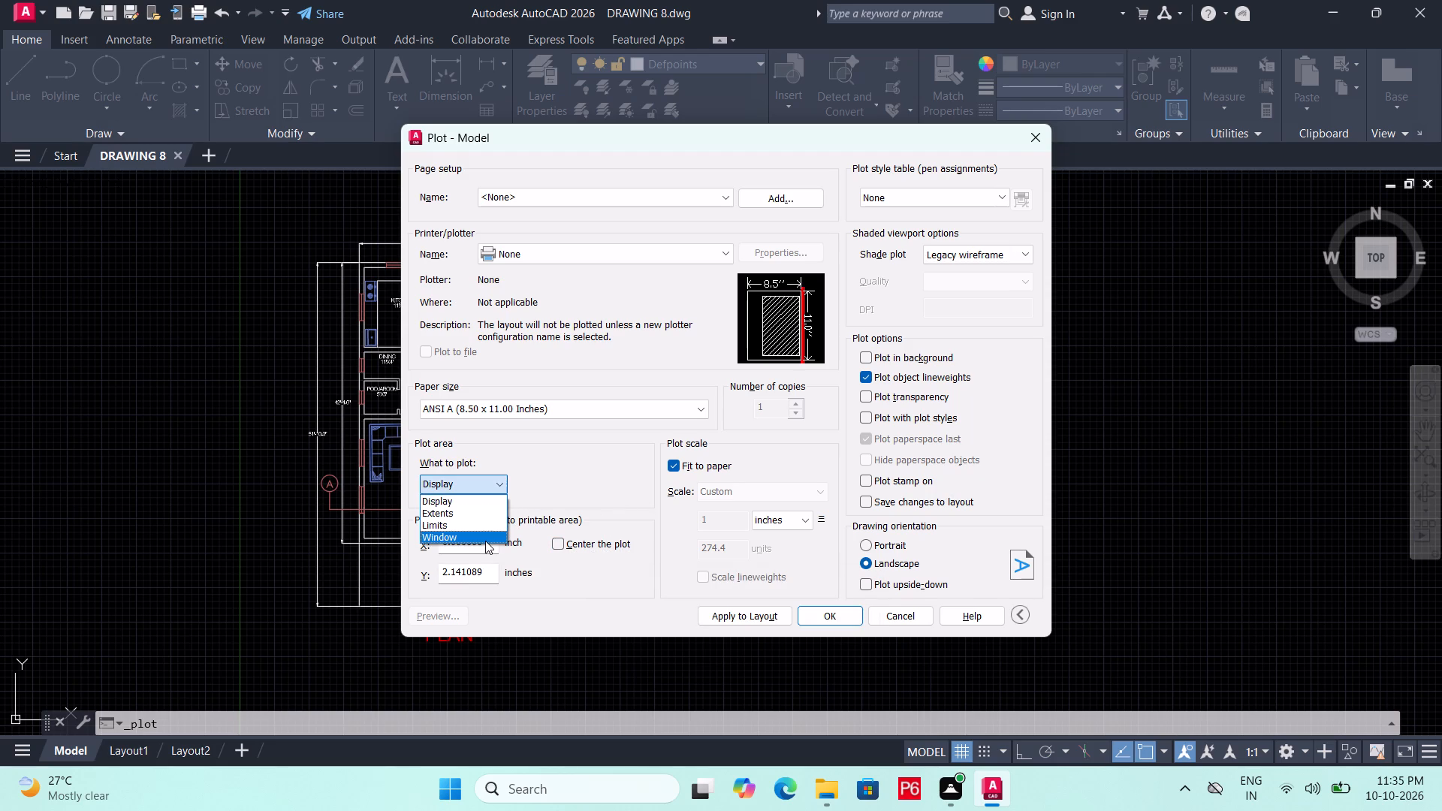
click(485, 539)
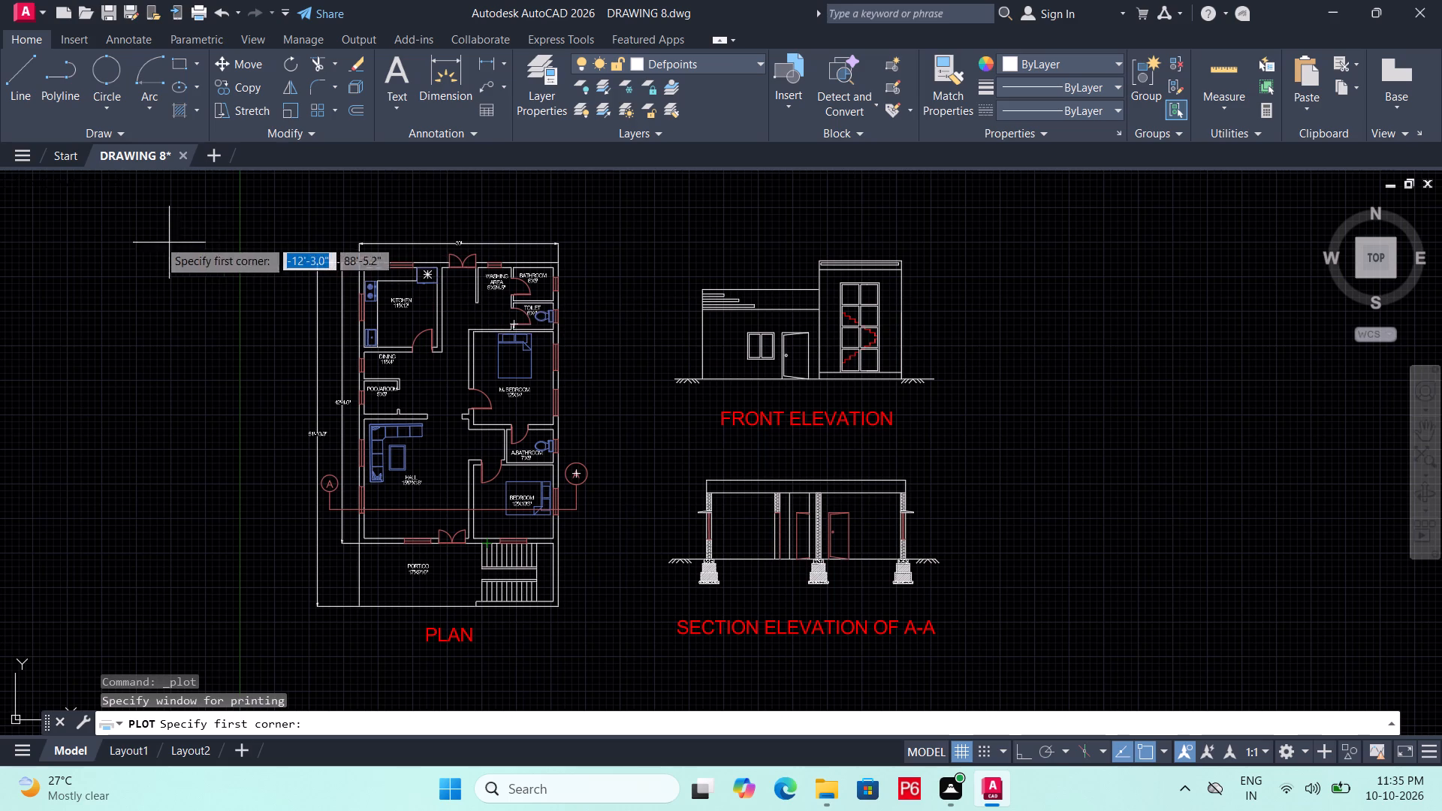
click(275, 213)
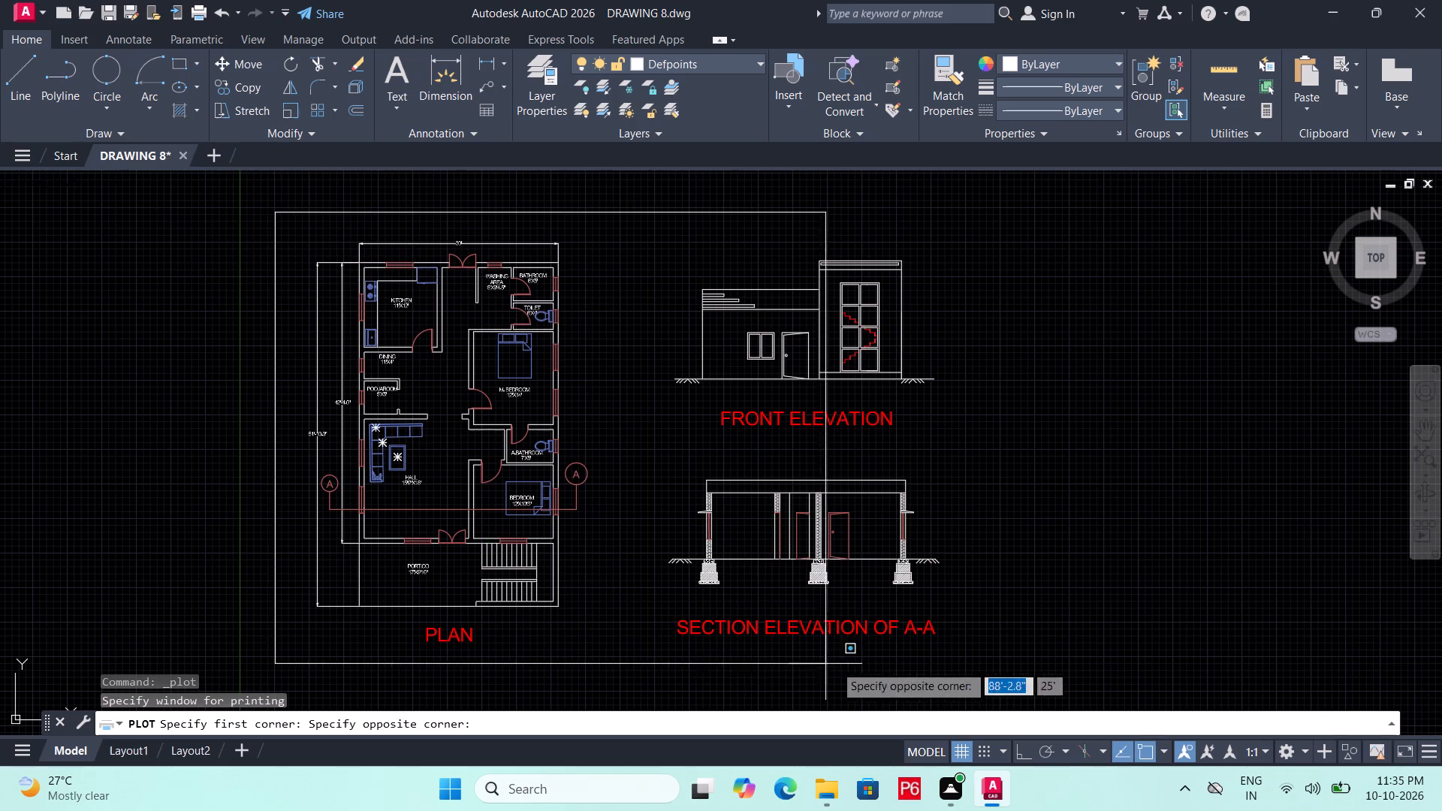
click(965, 653)
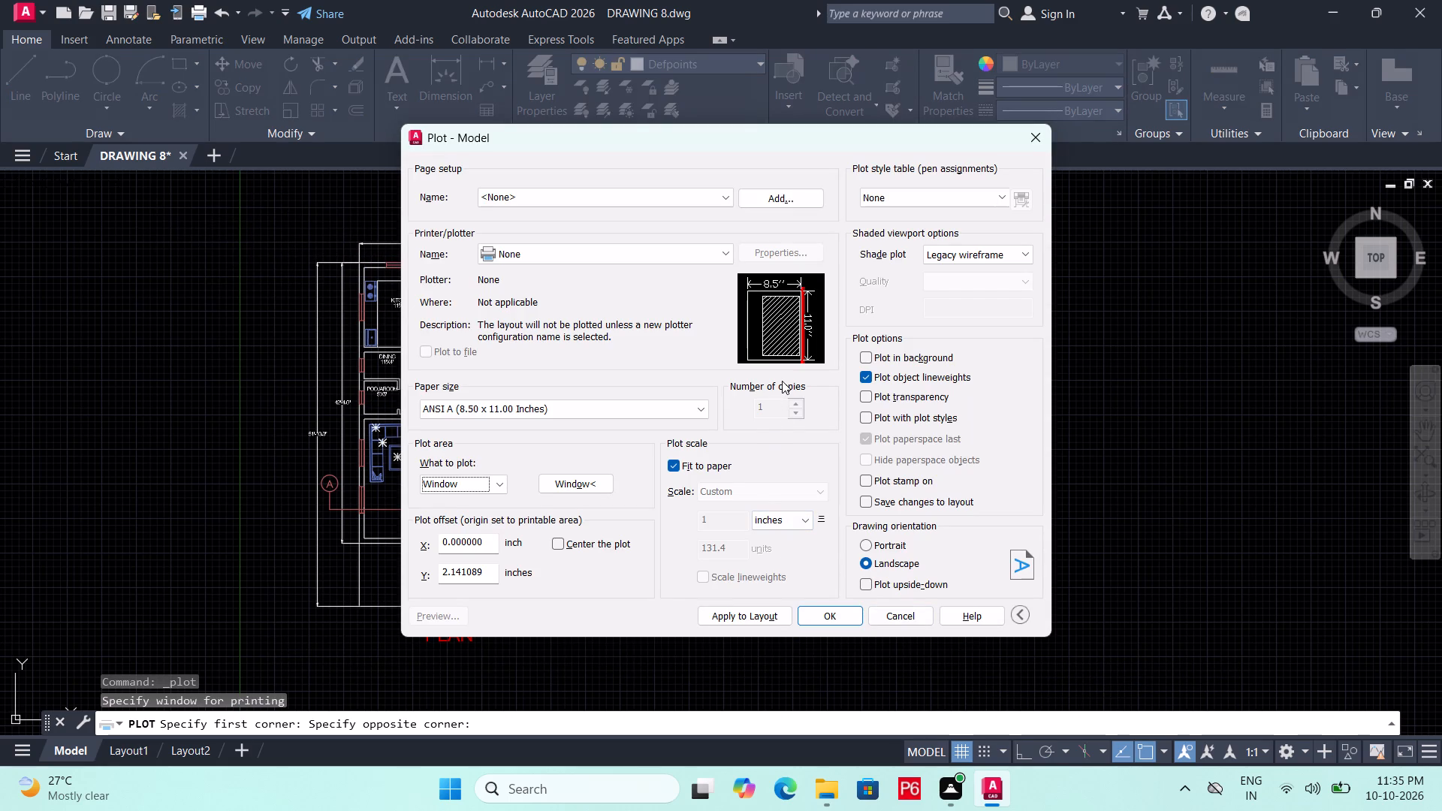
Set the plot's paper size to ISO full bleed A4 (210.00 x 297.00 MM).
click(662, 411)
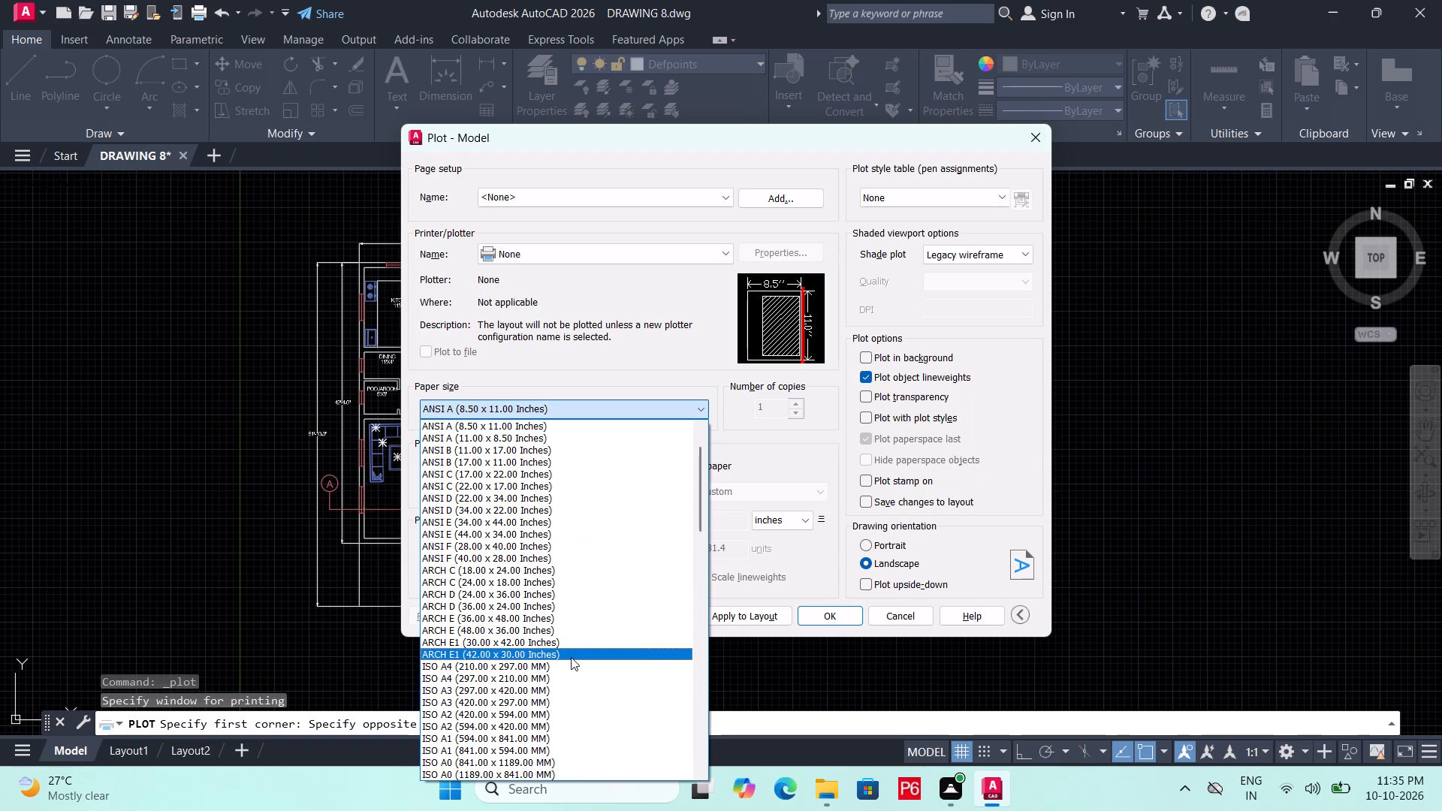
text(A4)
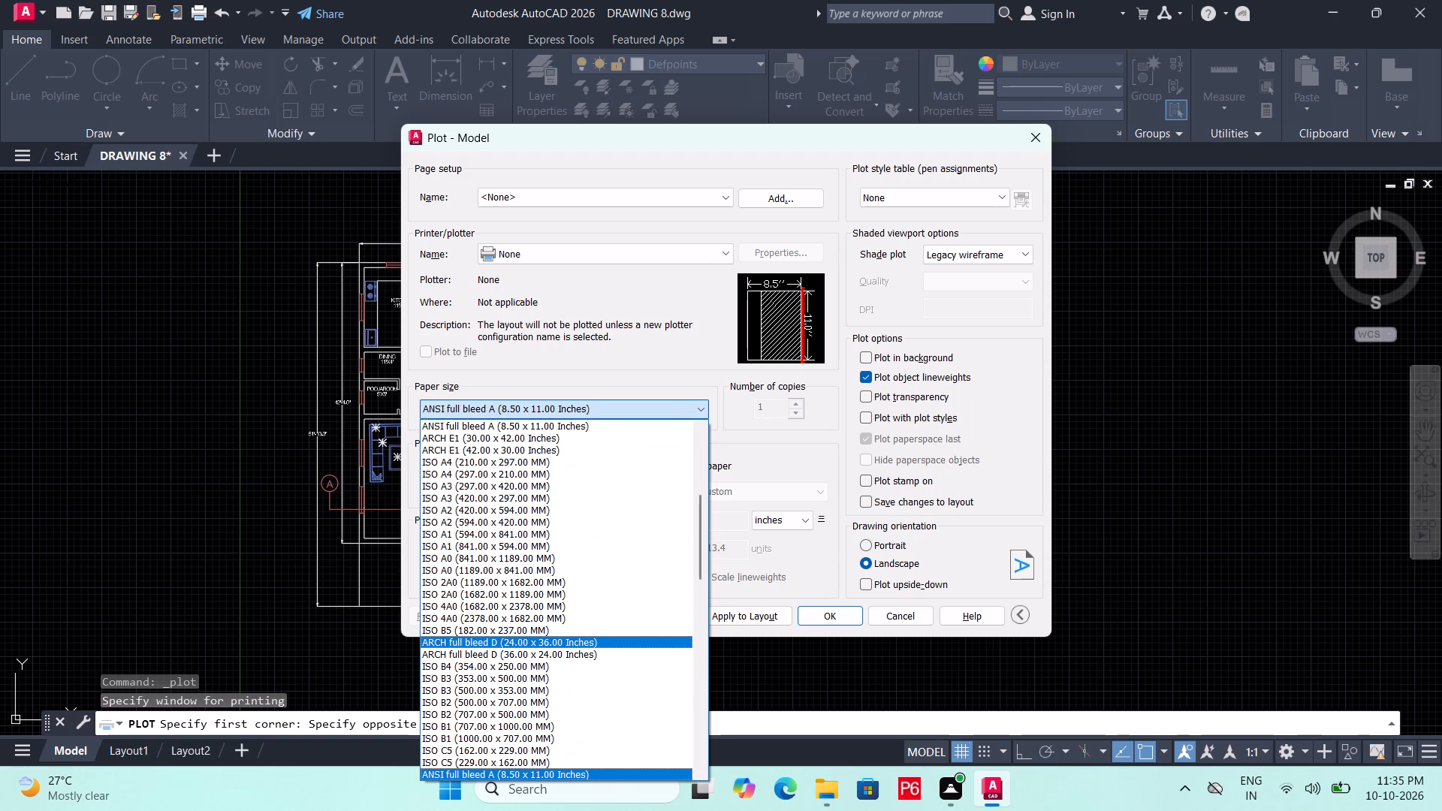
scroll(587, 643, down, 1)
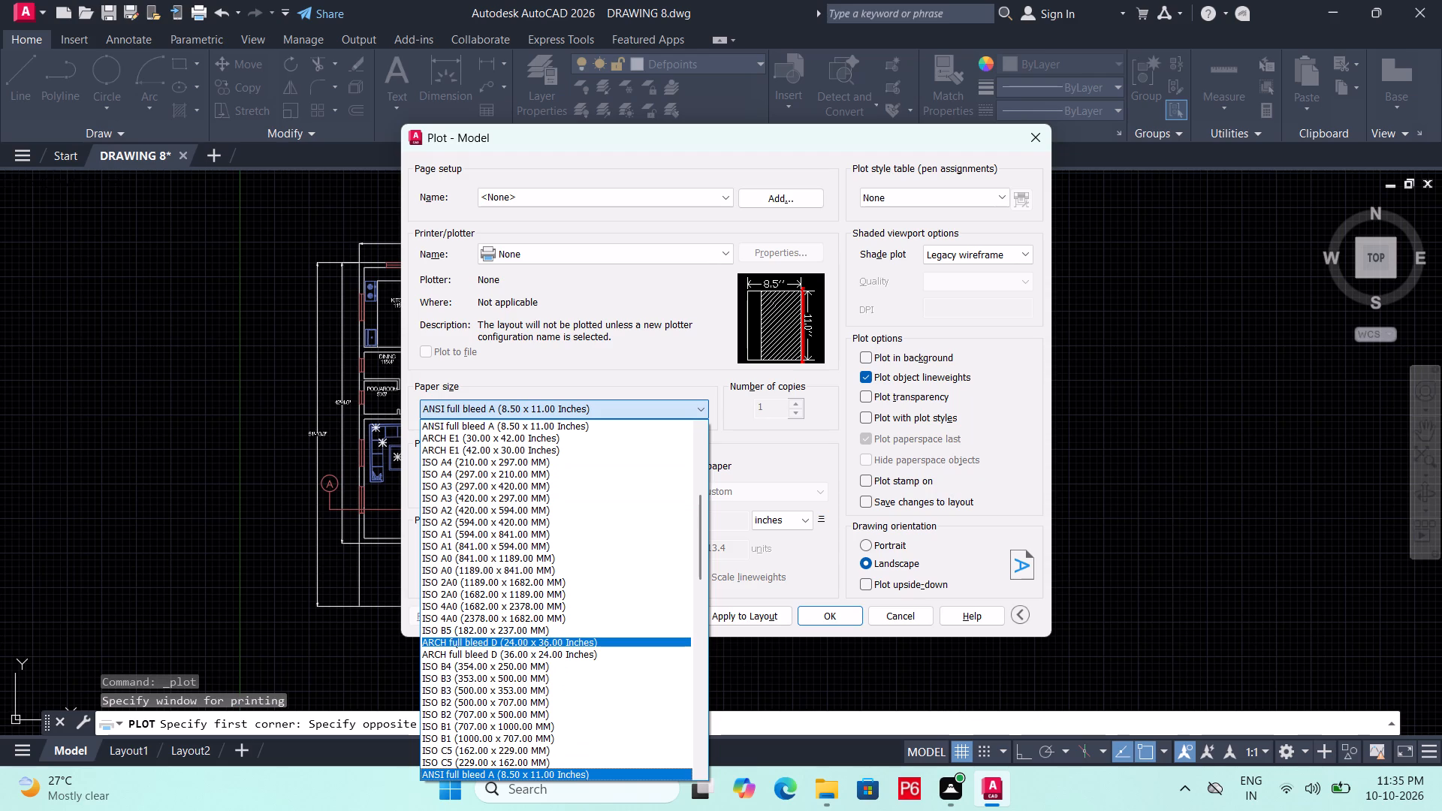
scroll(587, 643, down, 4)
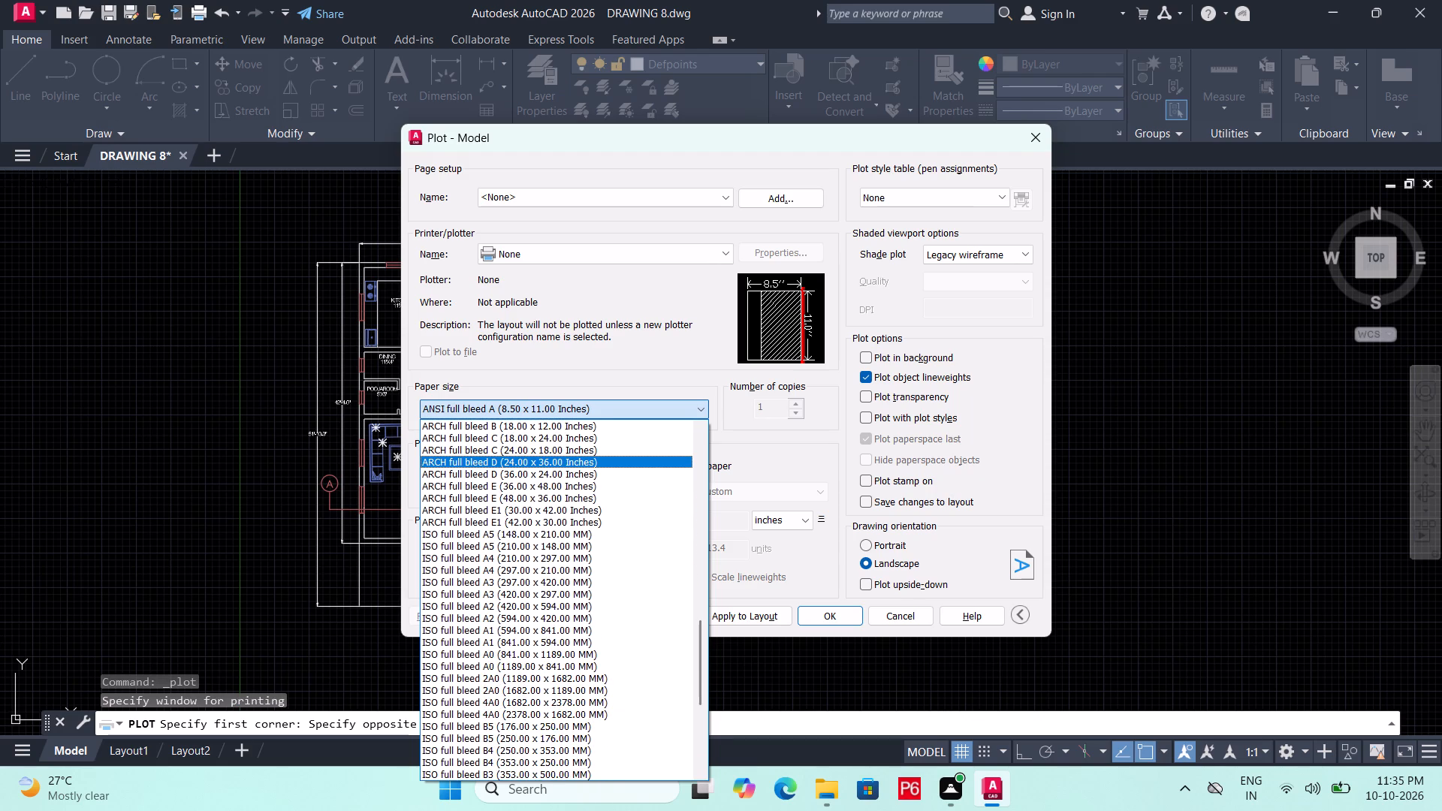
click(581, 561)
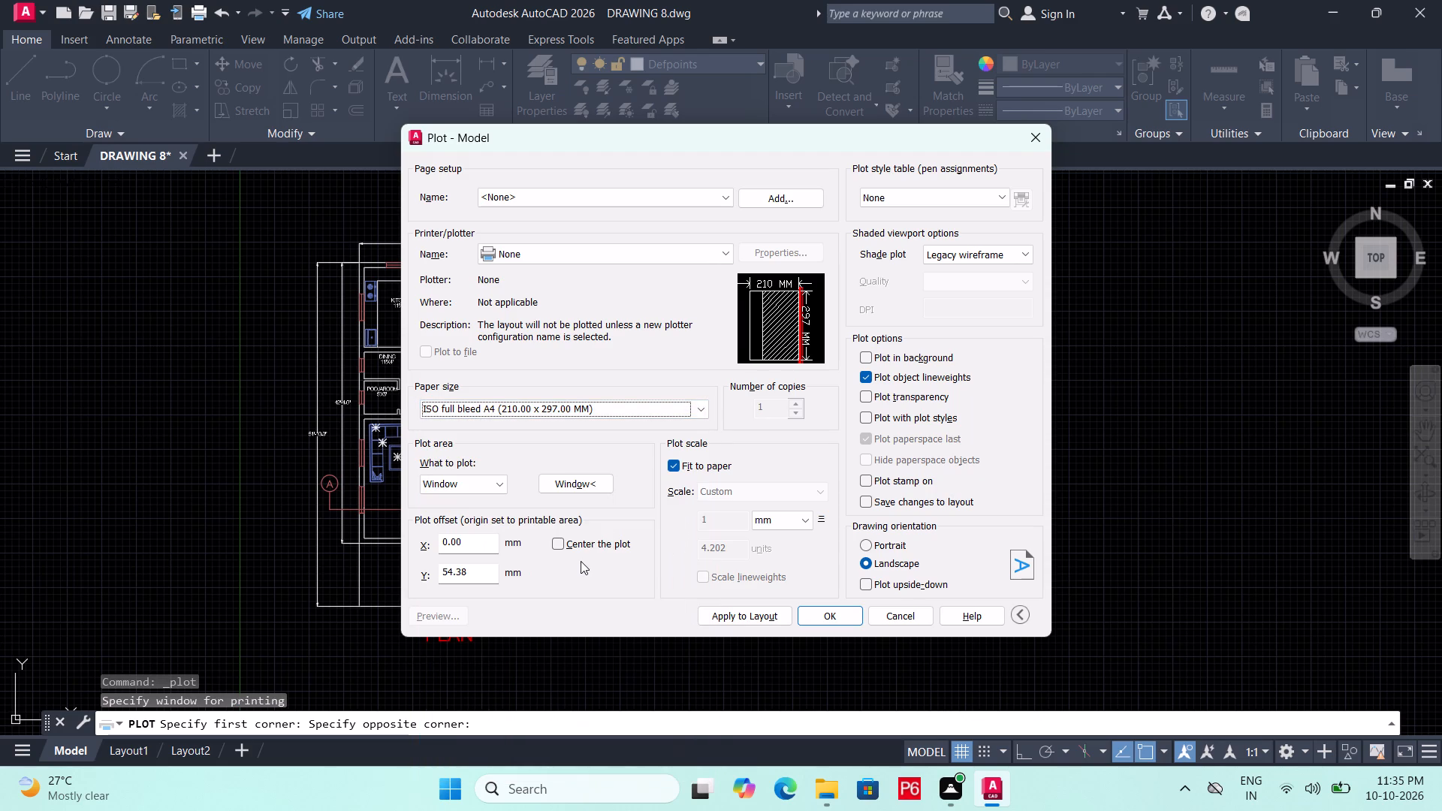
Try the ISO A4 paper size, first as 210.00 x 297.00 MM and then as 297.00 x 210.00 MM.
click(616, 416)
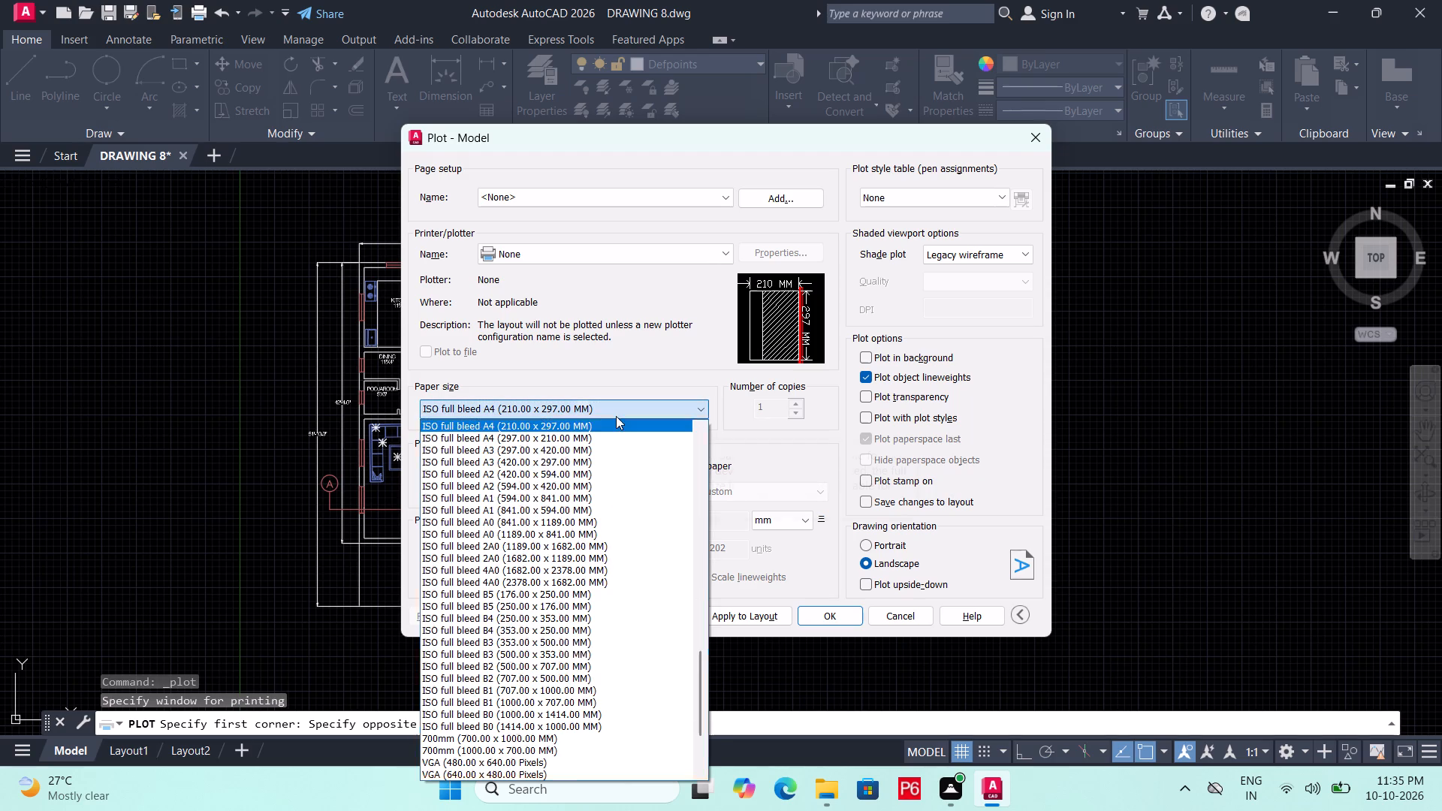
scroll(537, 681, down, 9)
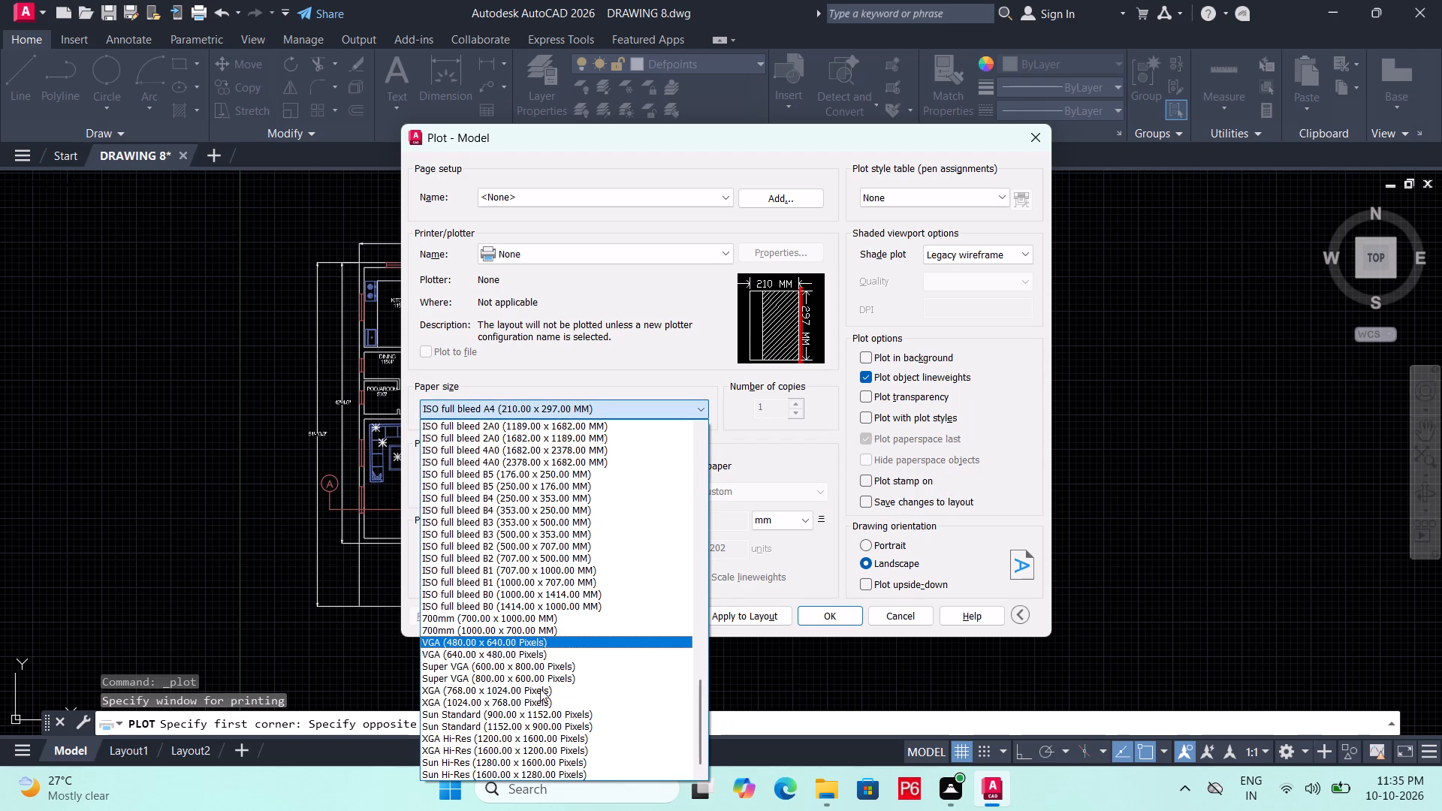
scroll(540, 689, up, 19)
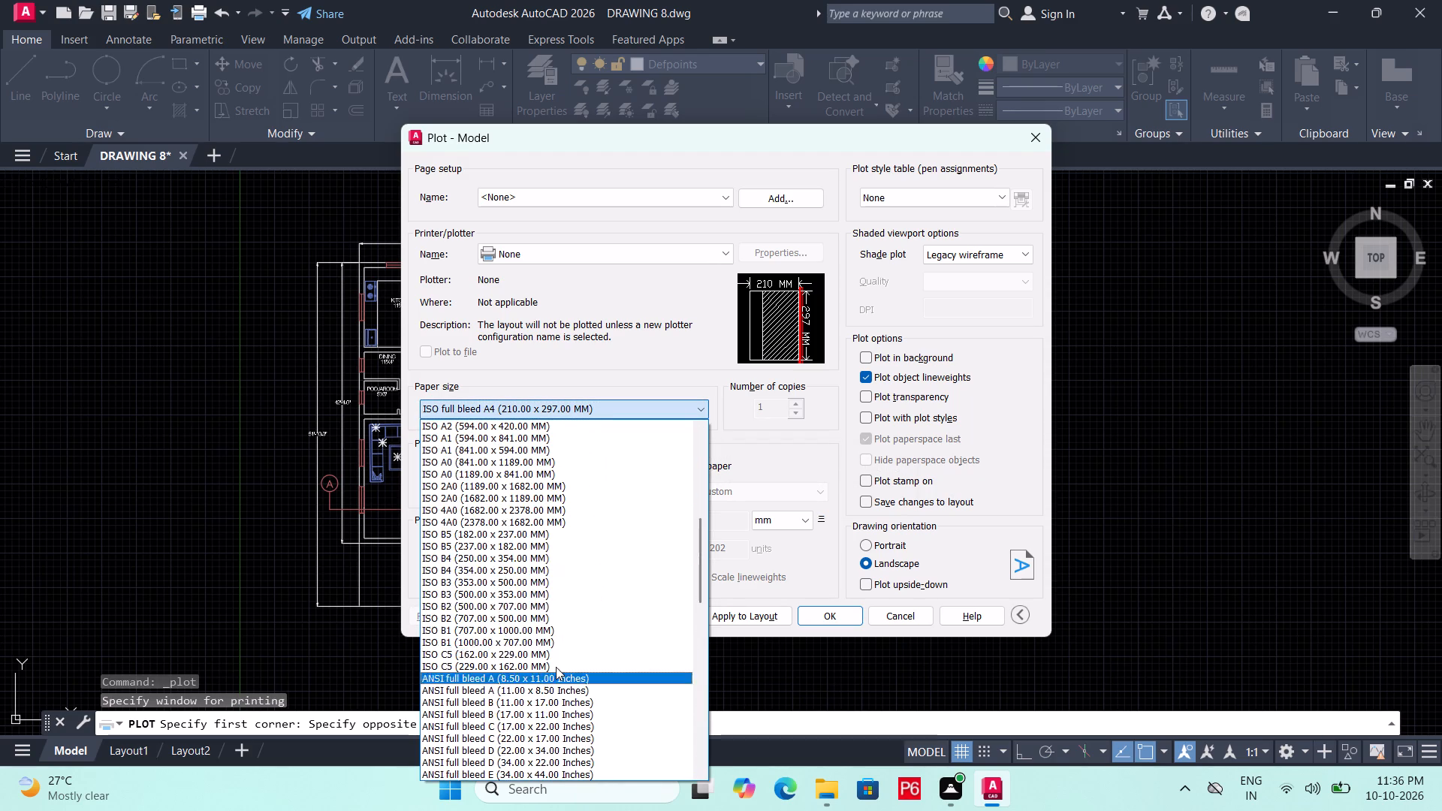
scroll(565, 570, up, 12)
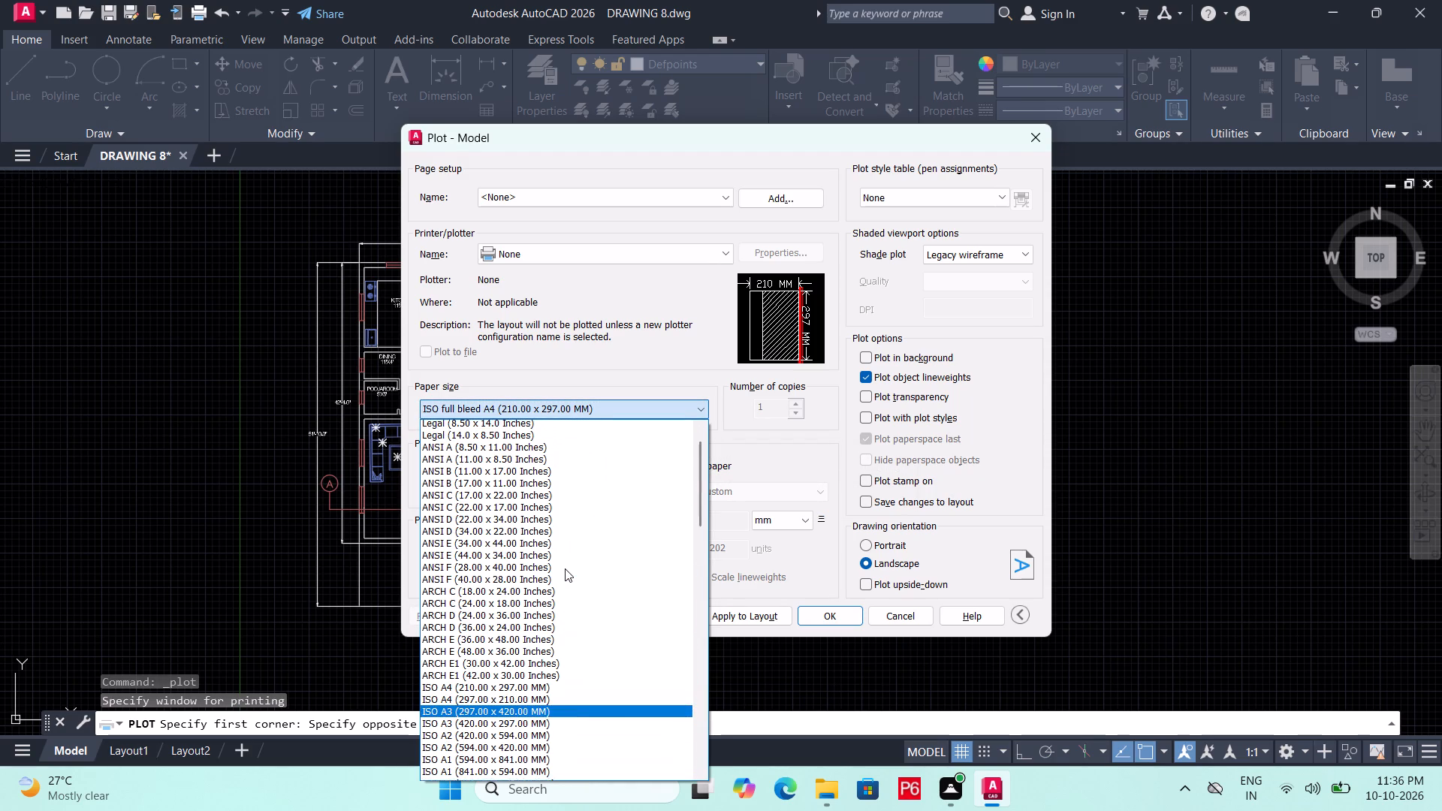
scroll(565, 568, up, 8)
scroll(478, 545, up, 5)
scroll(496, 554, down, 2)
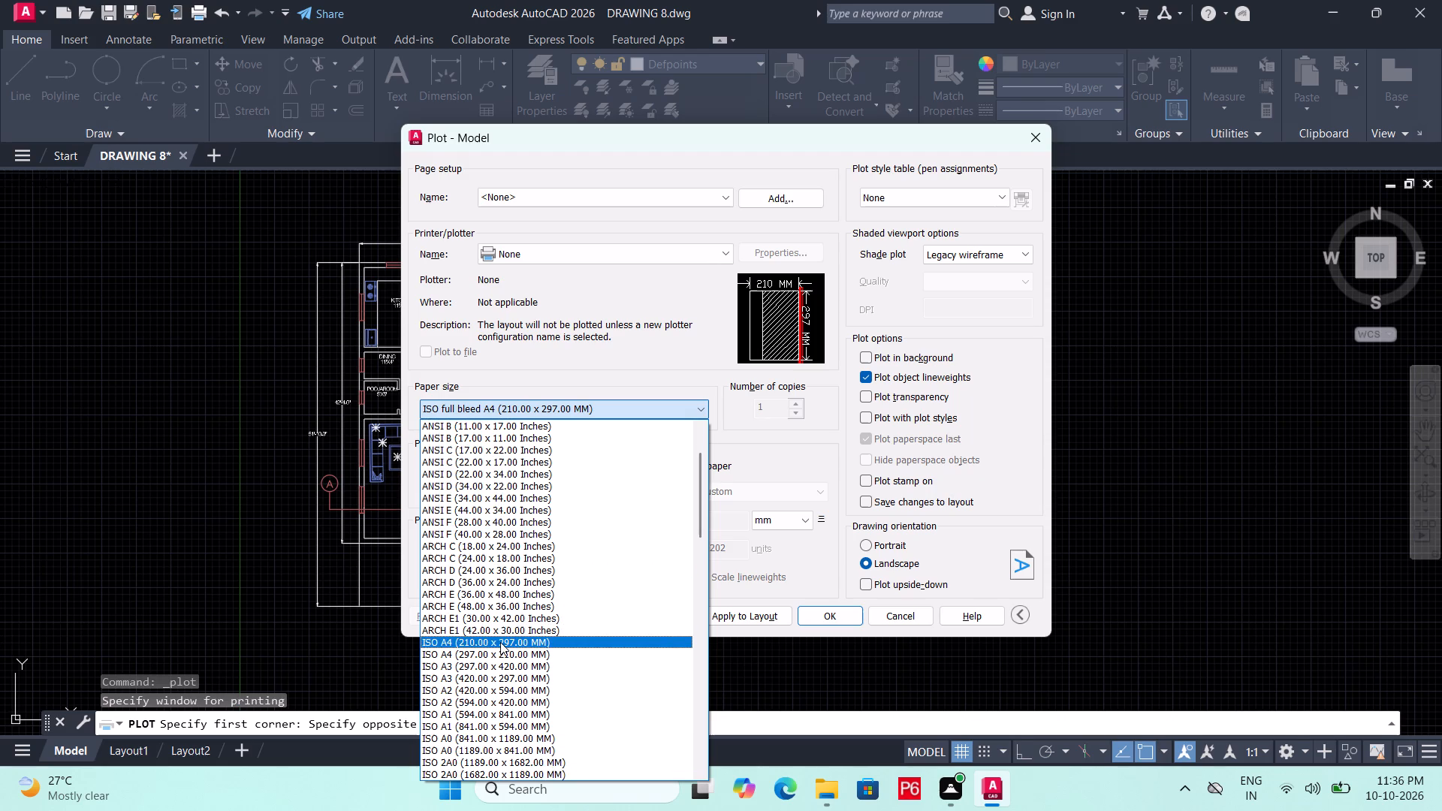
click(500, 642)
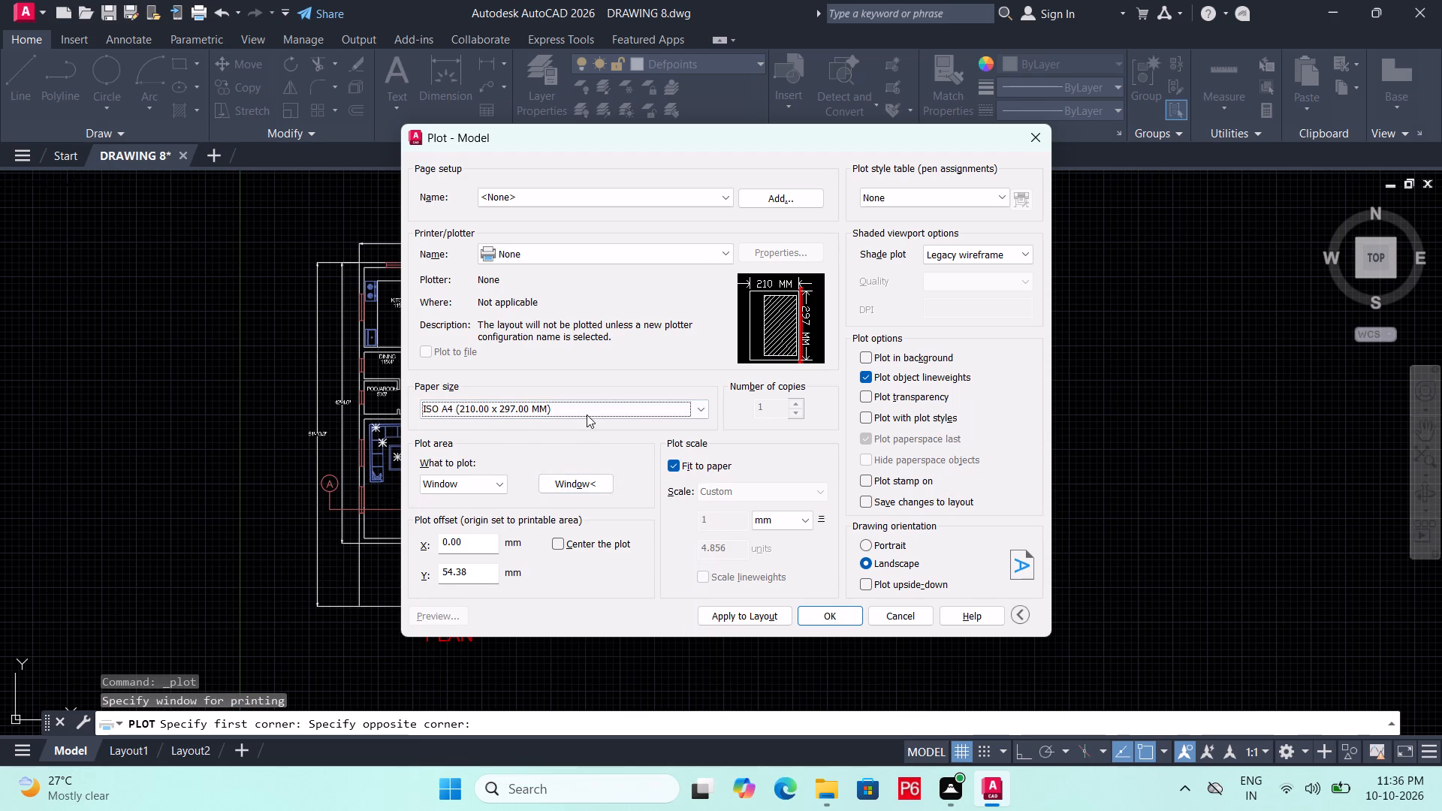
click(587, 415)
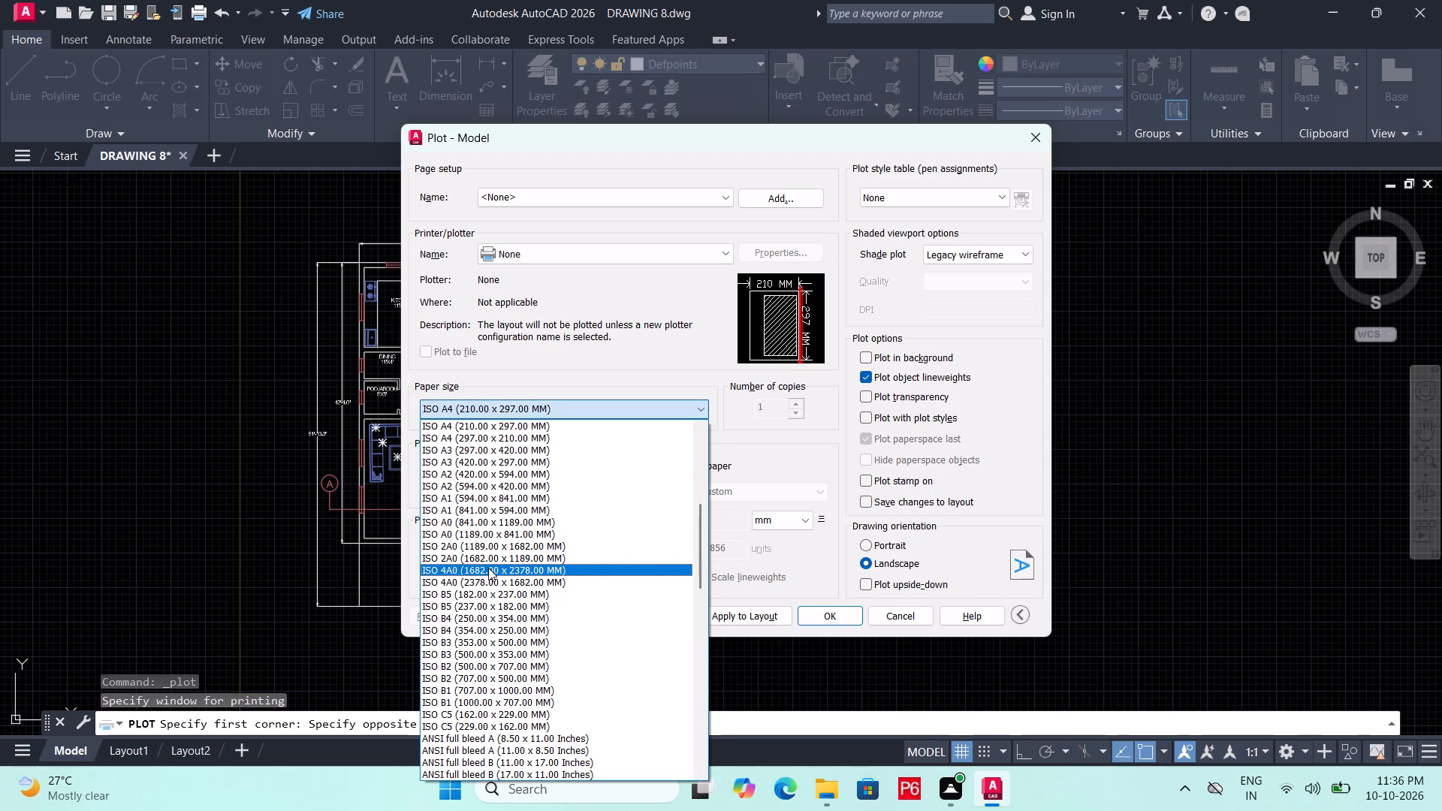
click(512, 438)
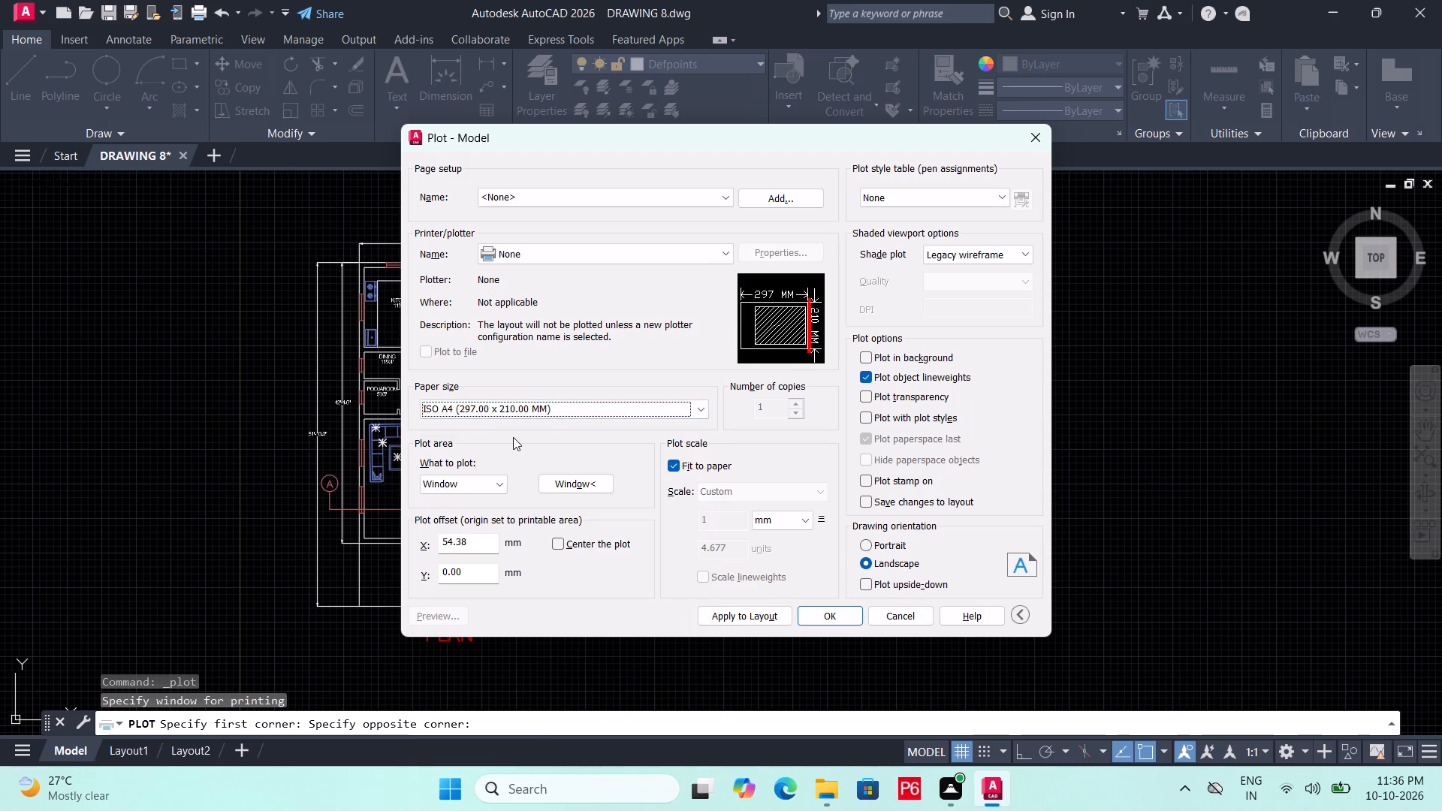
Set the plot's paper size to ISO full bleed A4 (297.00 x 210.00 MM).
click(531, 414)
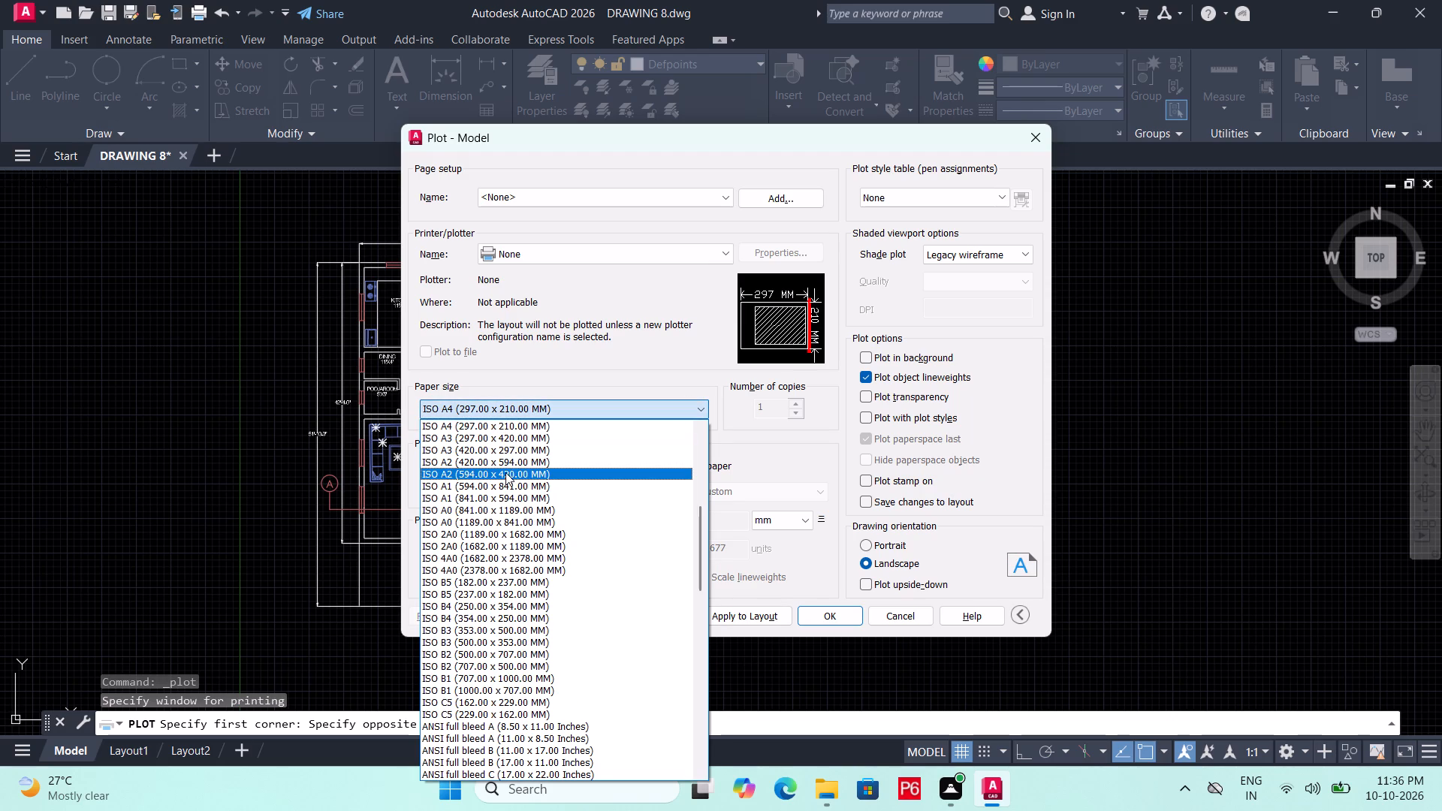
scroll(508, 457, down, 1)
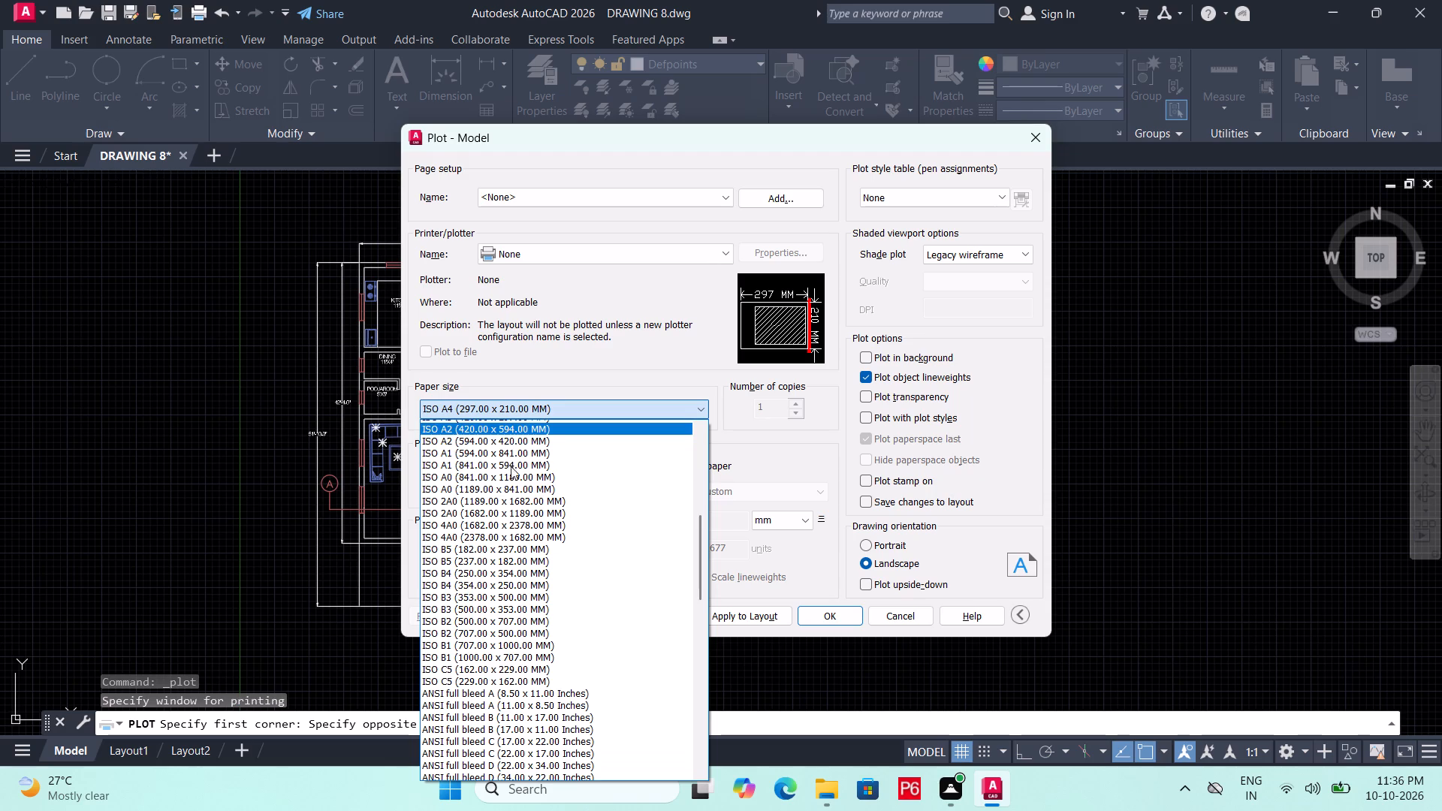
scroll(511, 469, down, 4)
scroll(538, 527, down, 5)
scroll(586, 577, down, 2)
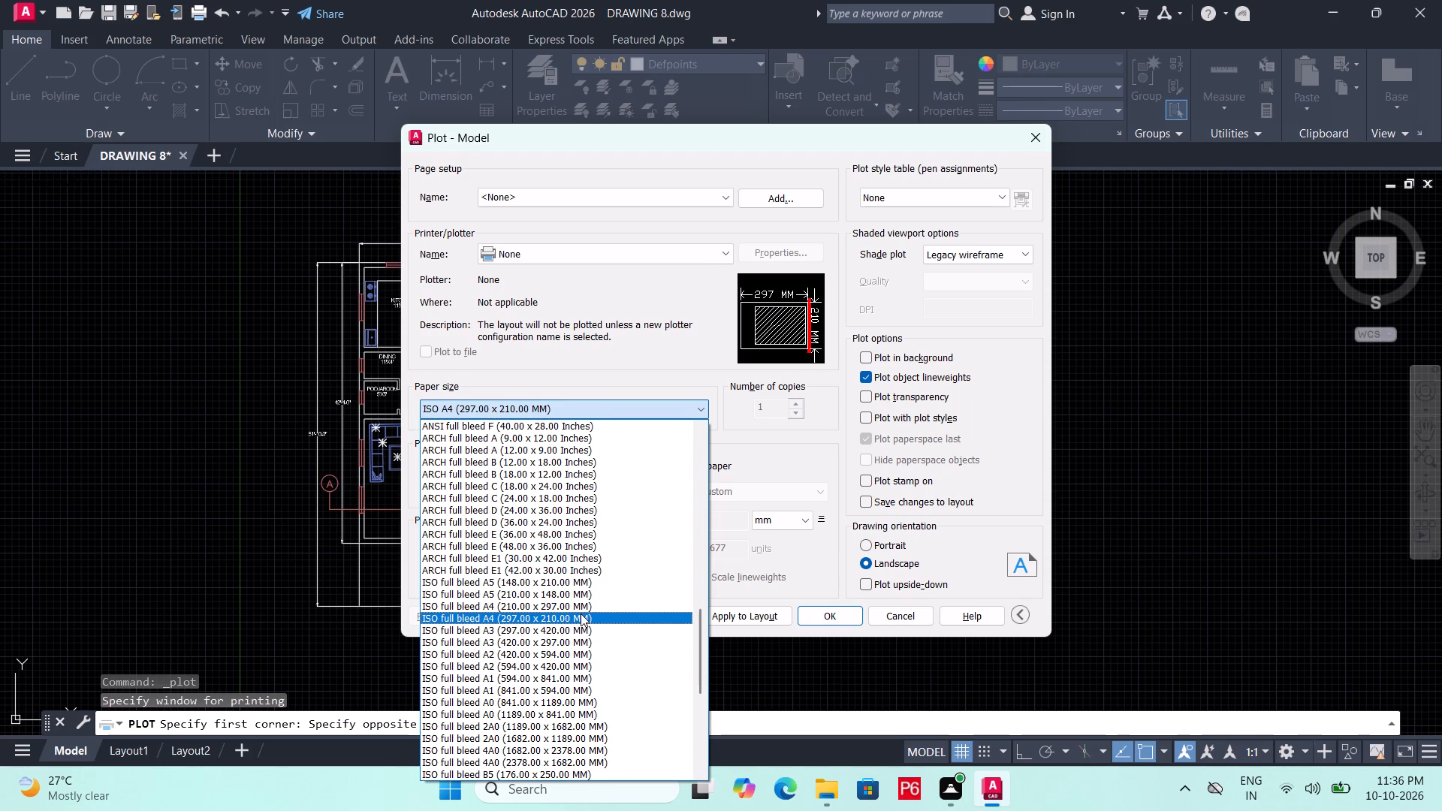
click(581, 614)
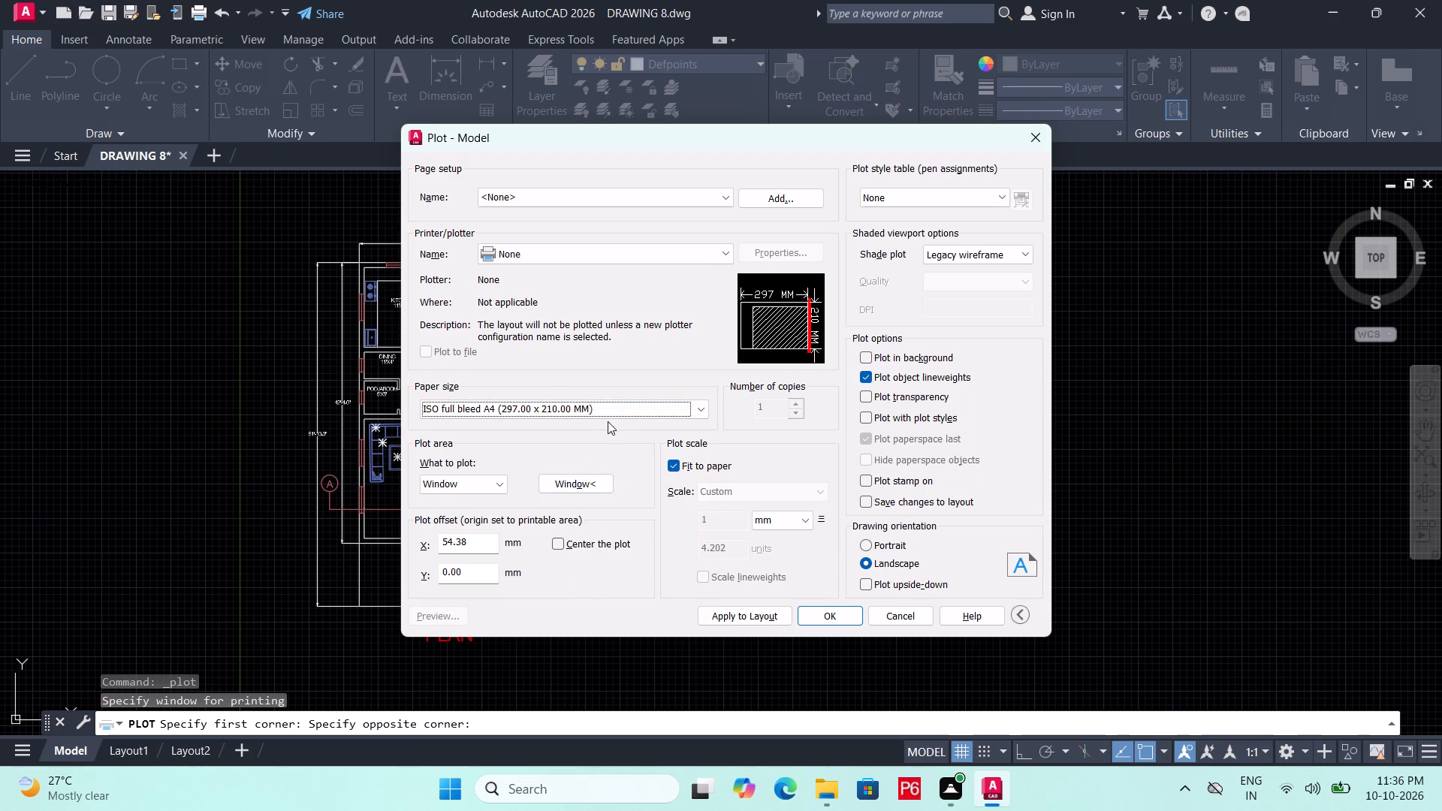
Load the previous plot's page setup, with Microsoft Print to PDF as the printer and A4 paper.
click(615, 409)
scroll(492, 608, up, 5)
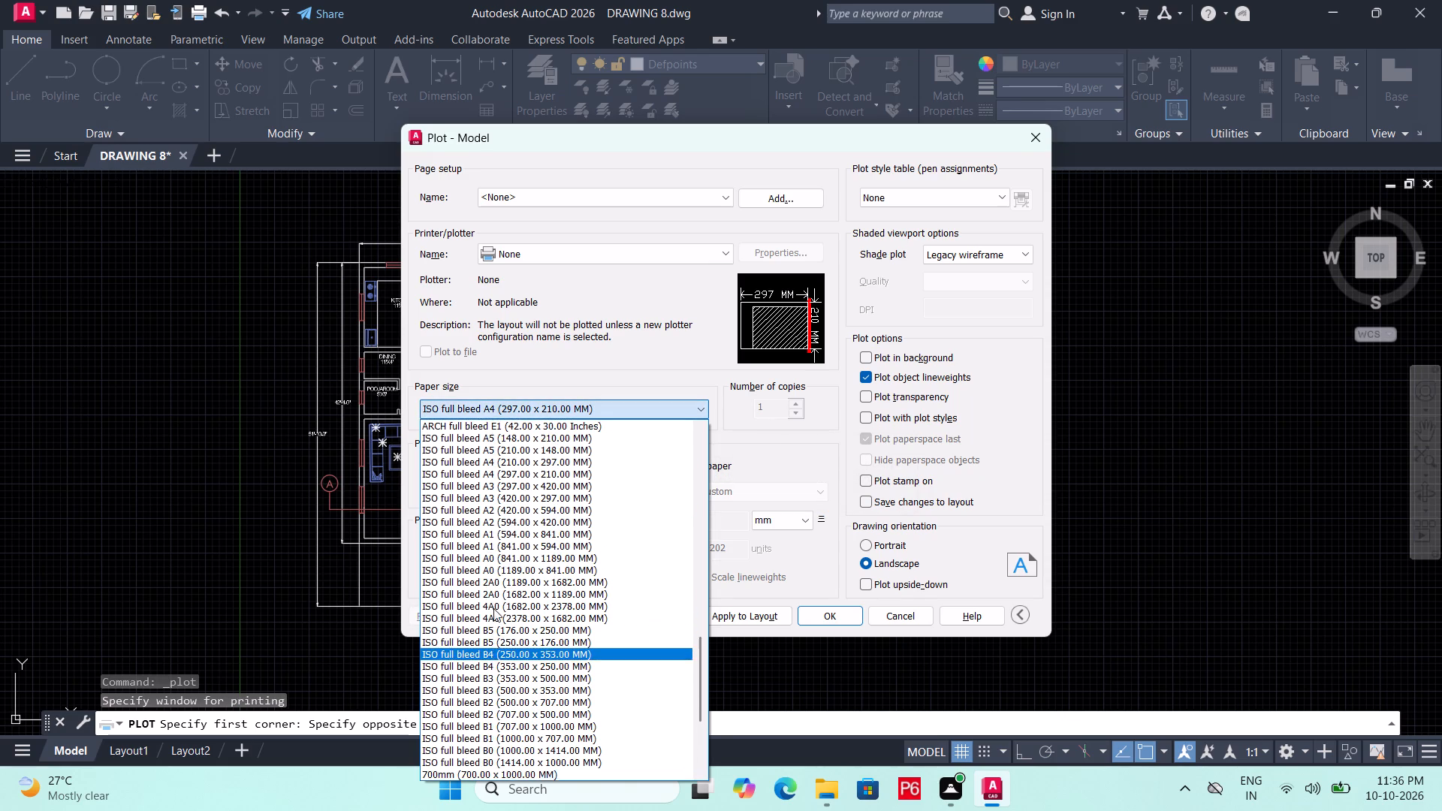
scroll(493, 608, up, 1)
scroll(508, 517, up, 5)
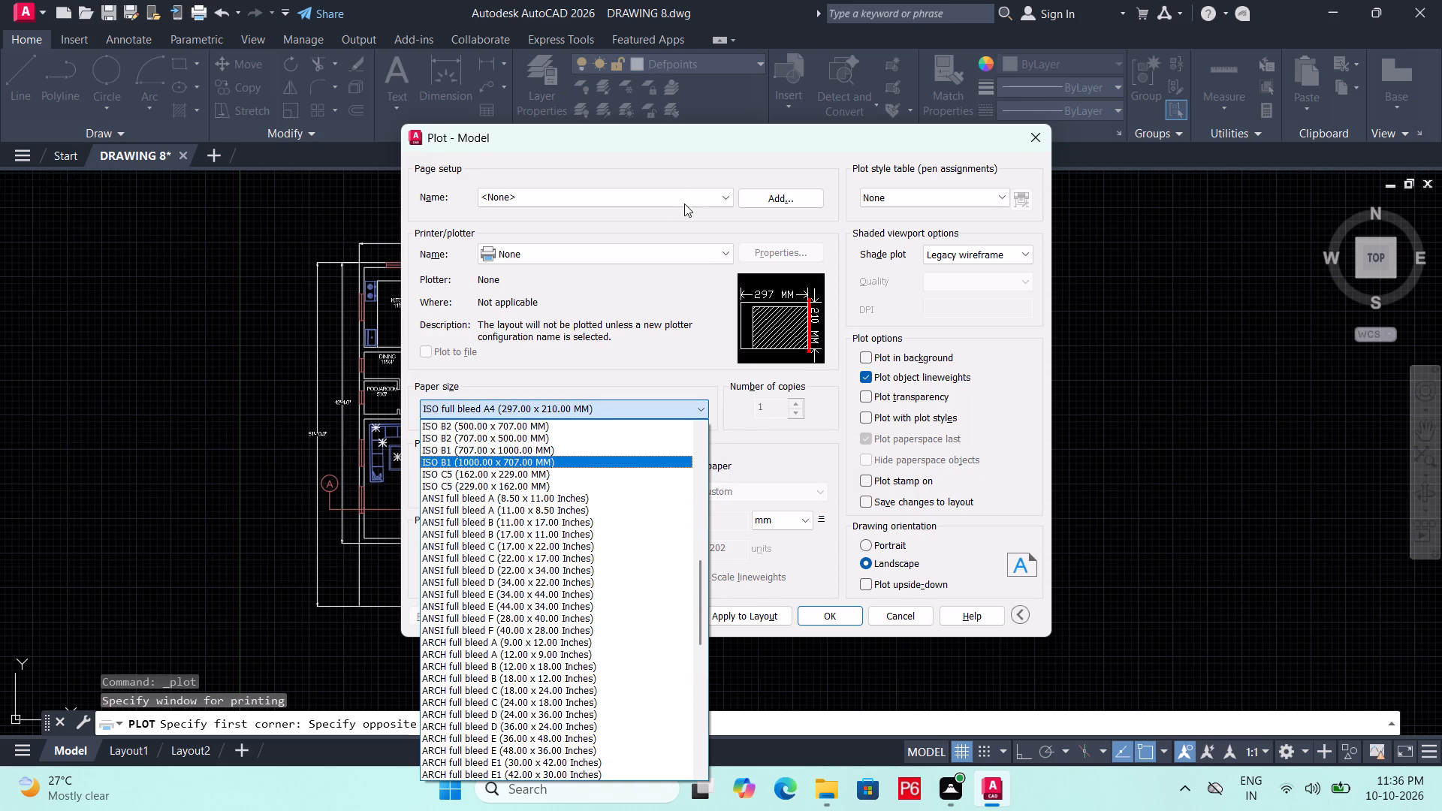
click(684, 204)
click(685, 203)
click(617, 228)
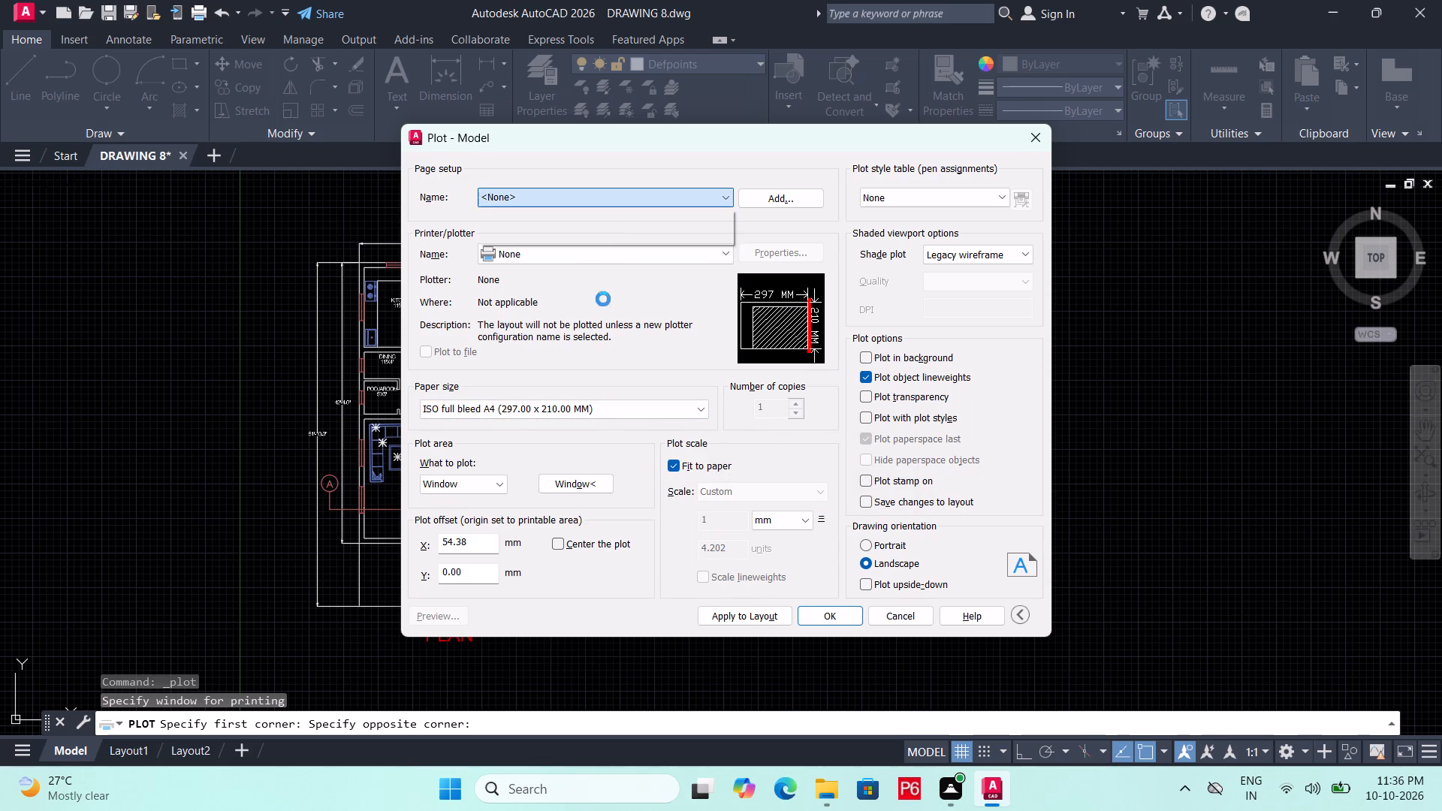
click(611, 415)
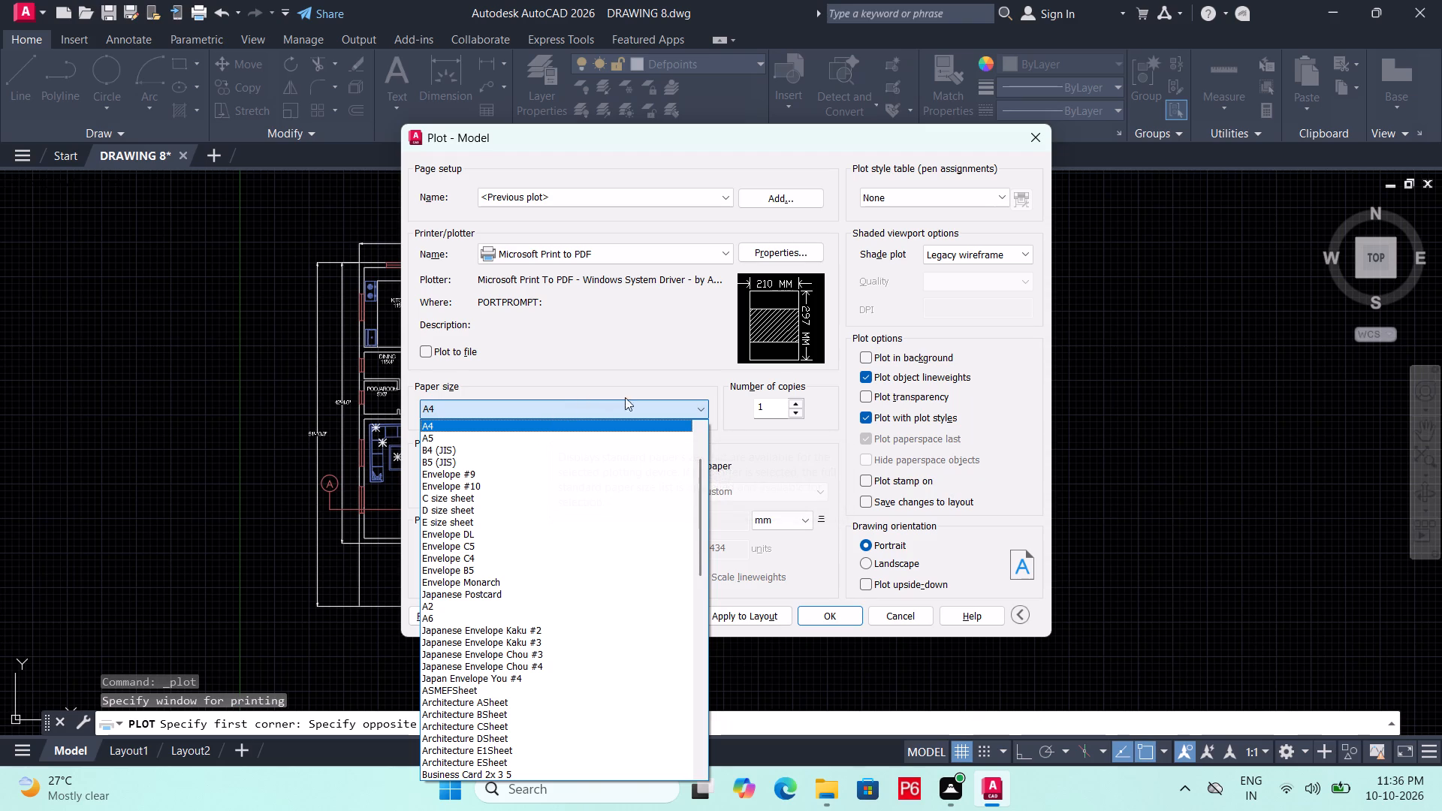
click(647, 370)
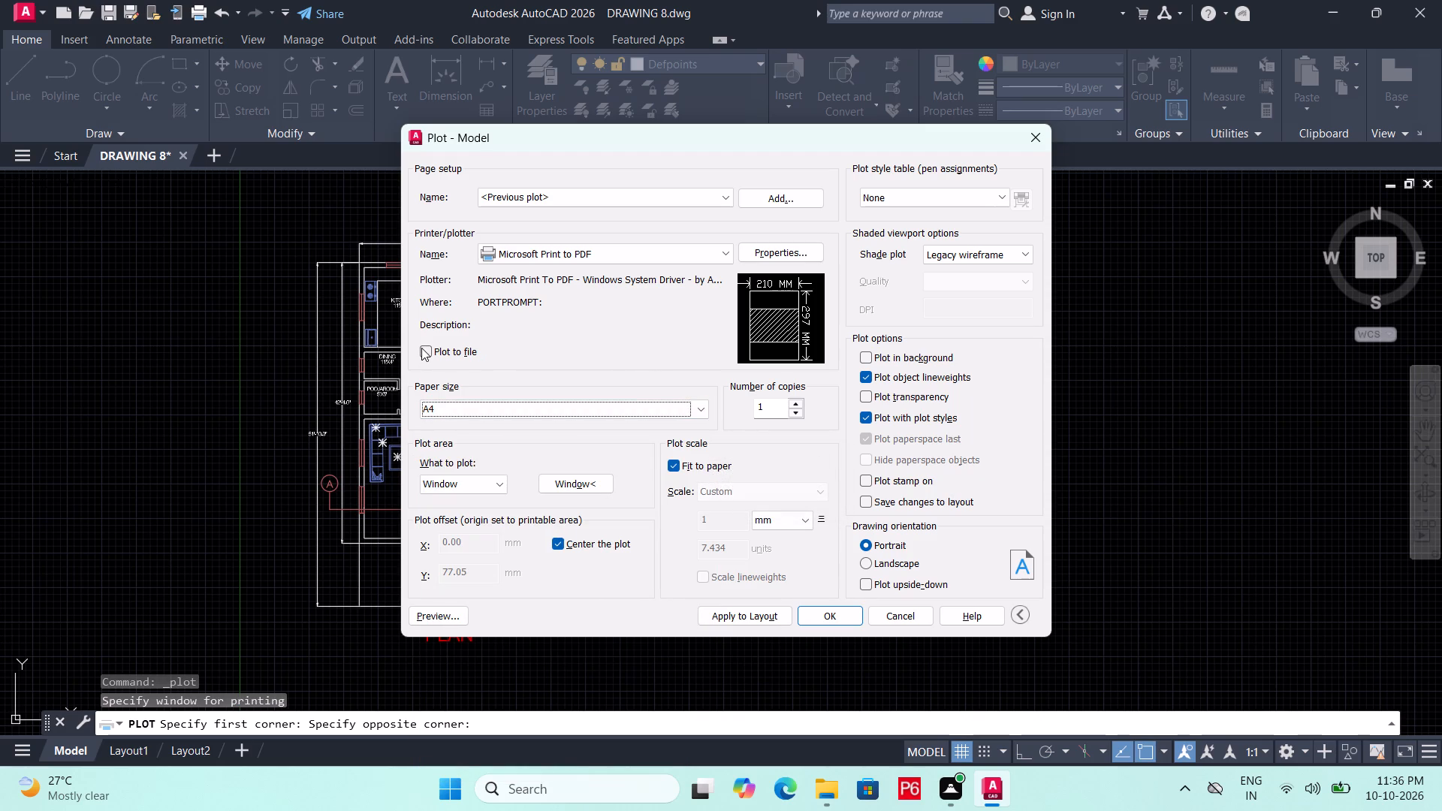
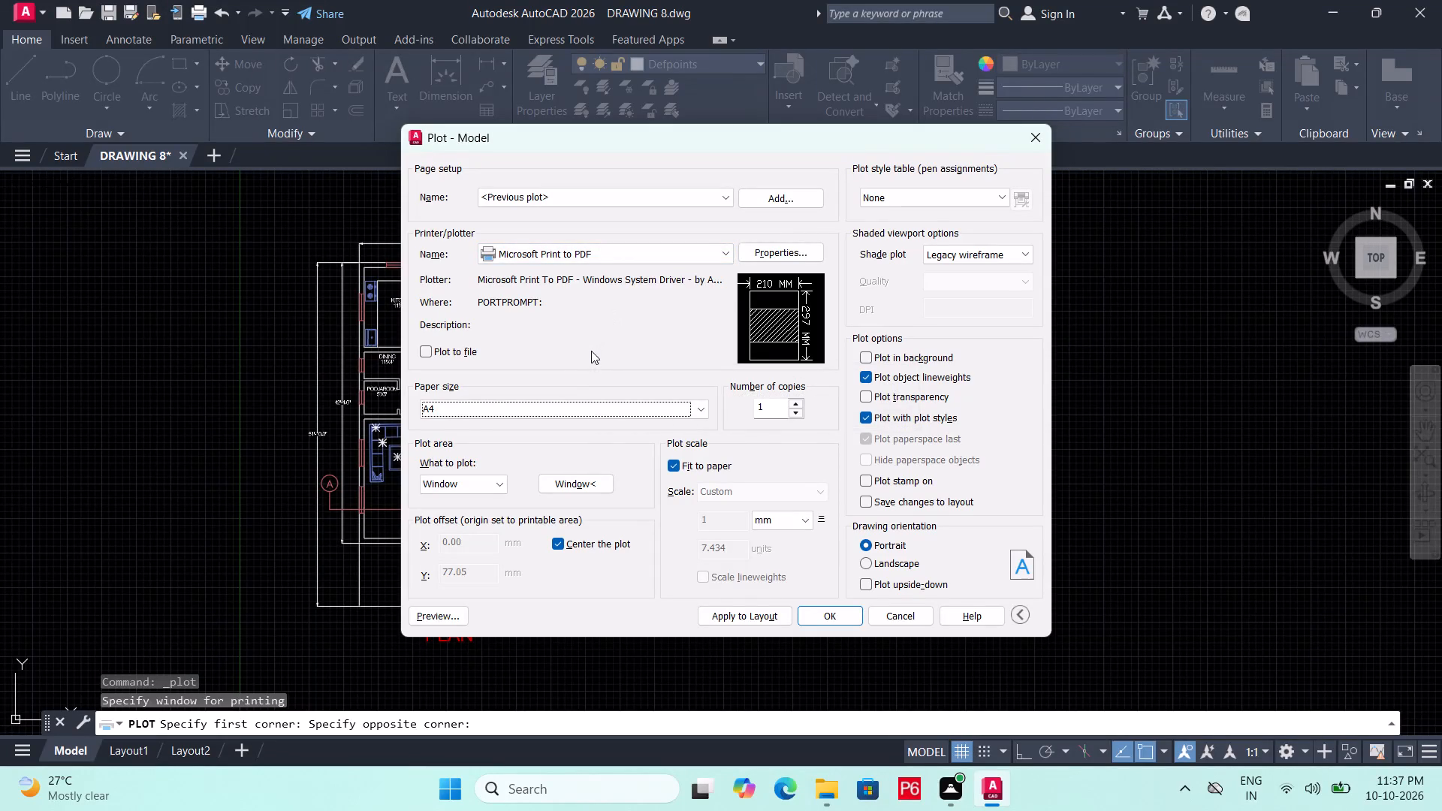
Preview the plot with DWG To PDF.pc3 as the plotter, inspect the plan and elevations, and close the plot setup.
click(602, 254)
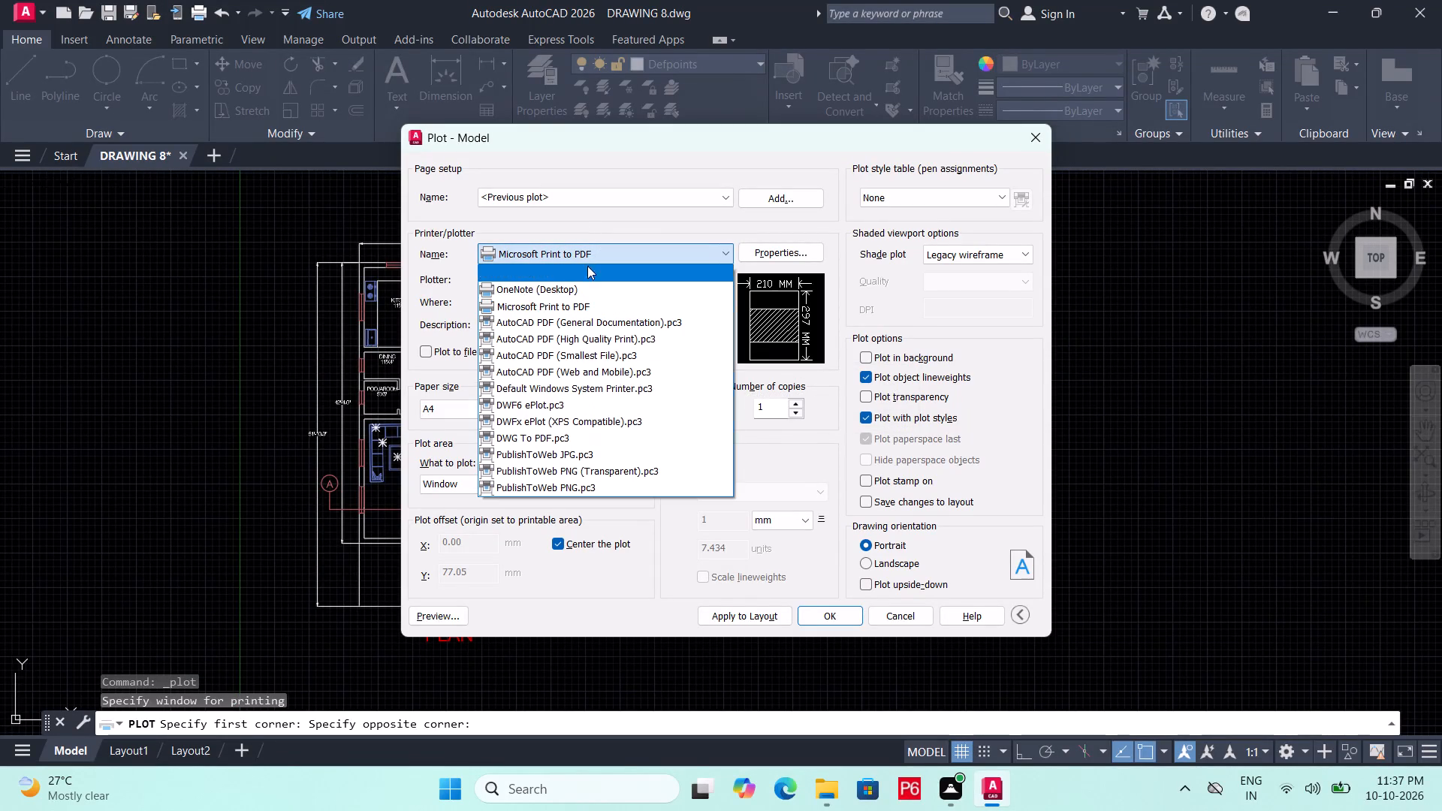
click(570, 438)
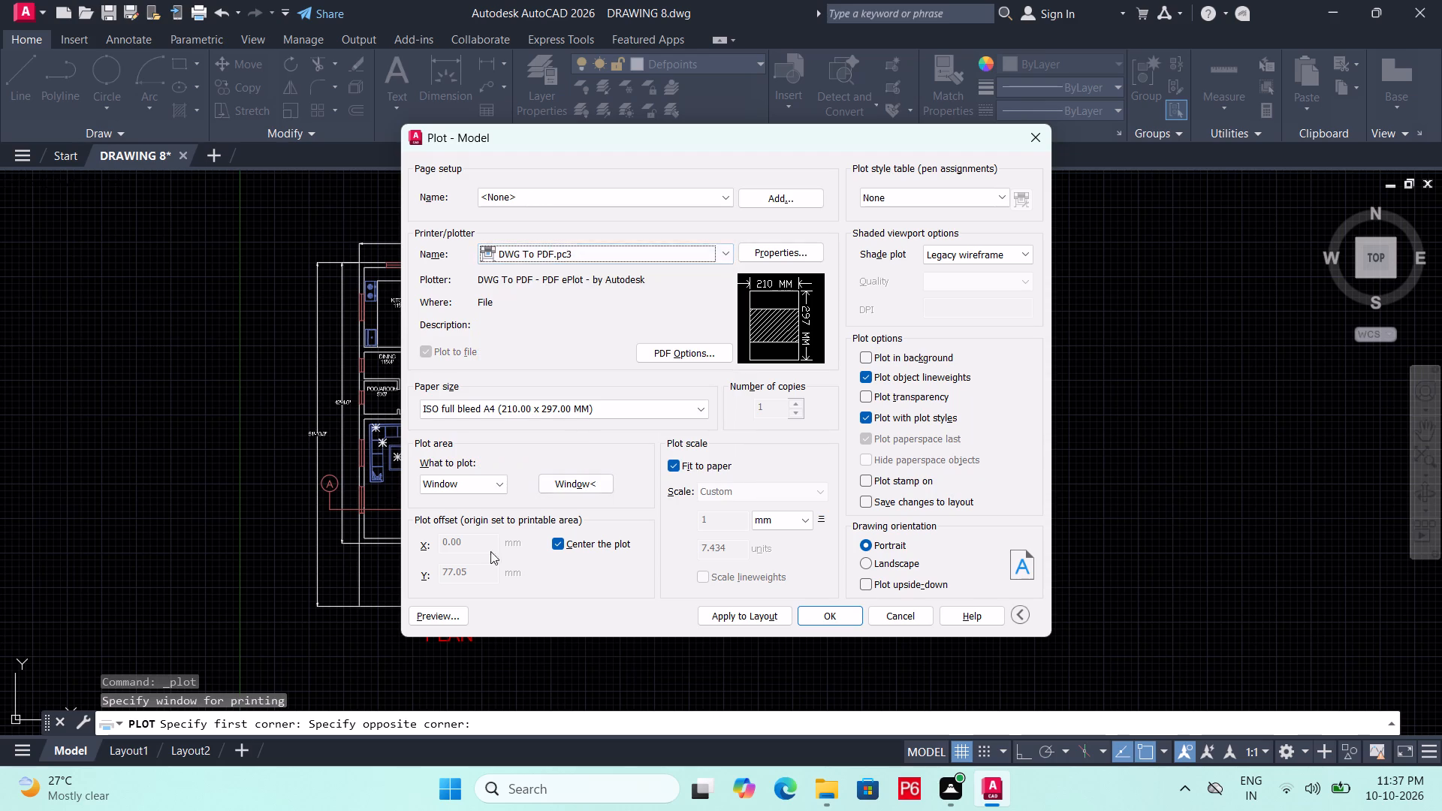
click(447, 617)
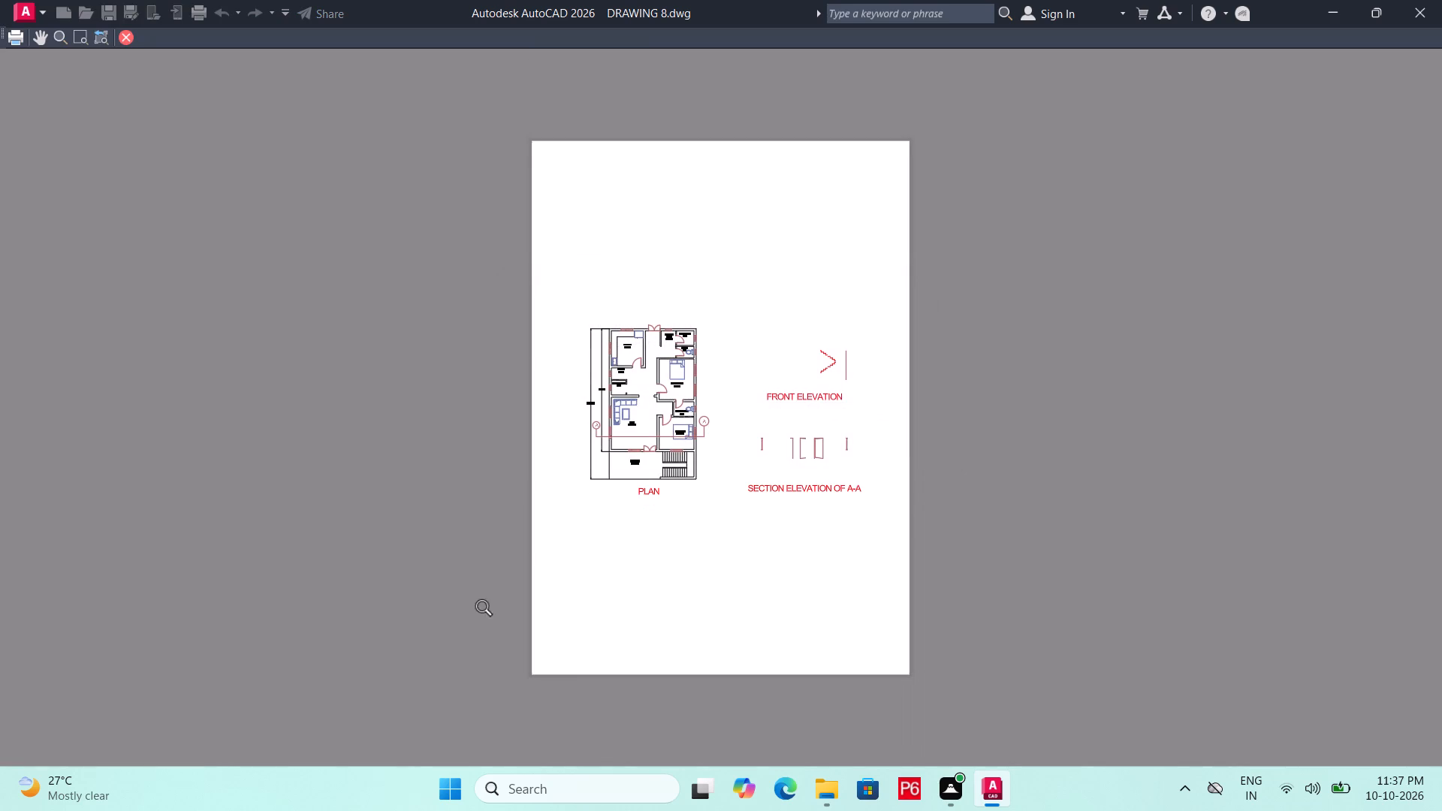
scroll(739, 444, up, 3)
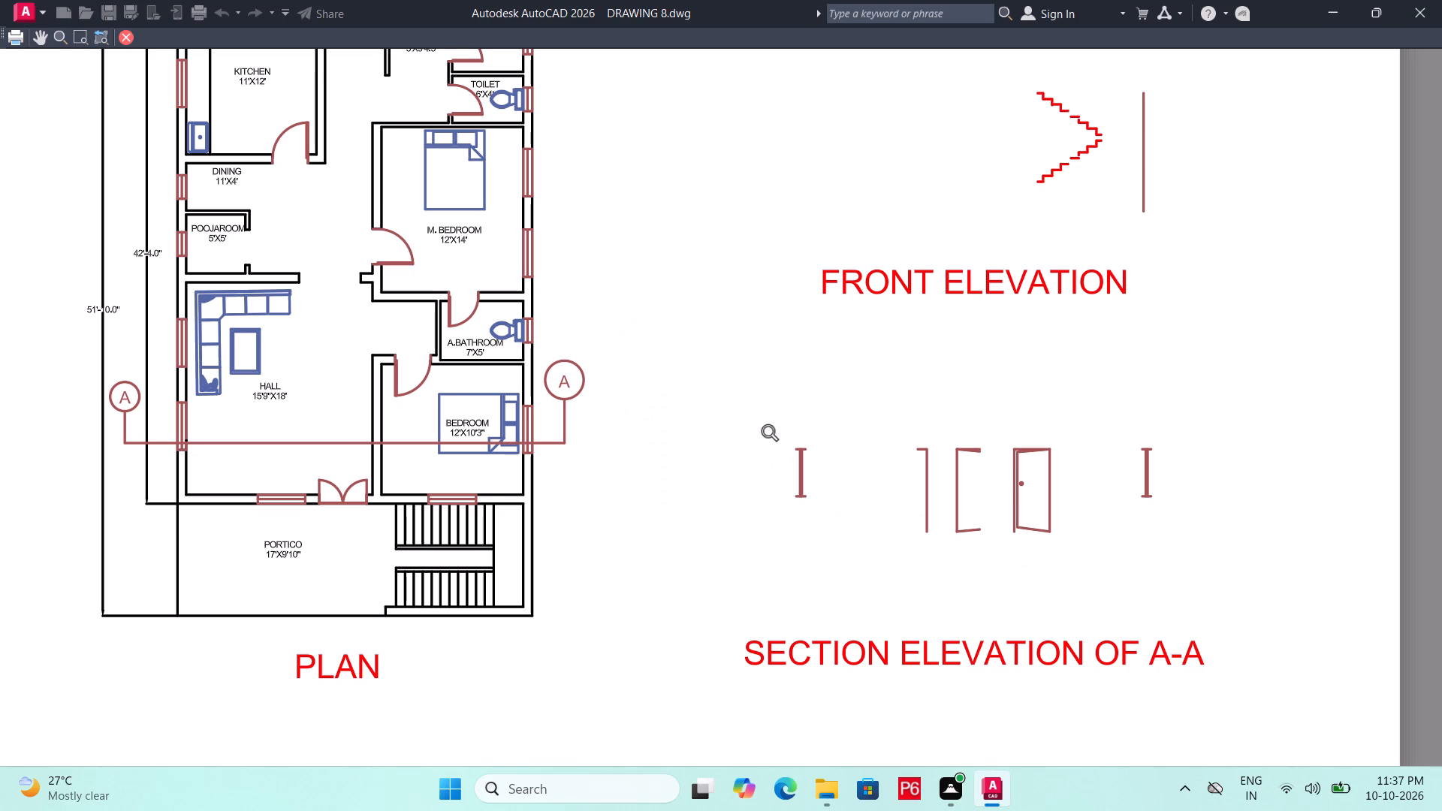
scroll(772, 434, down, 1)
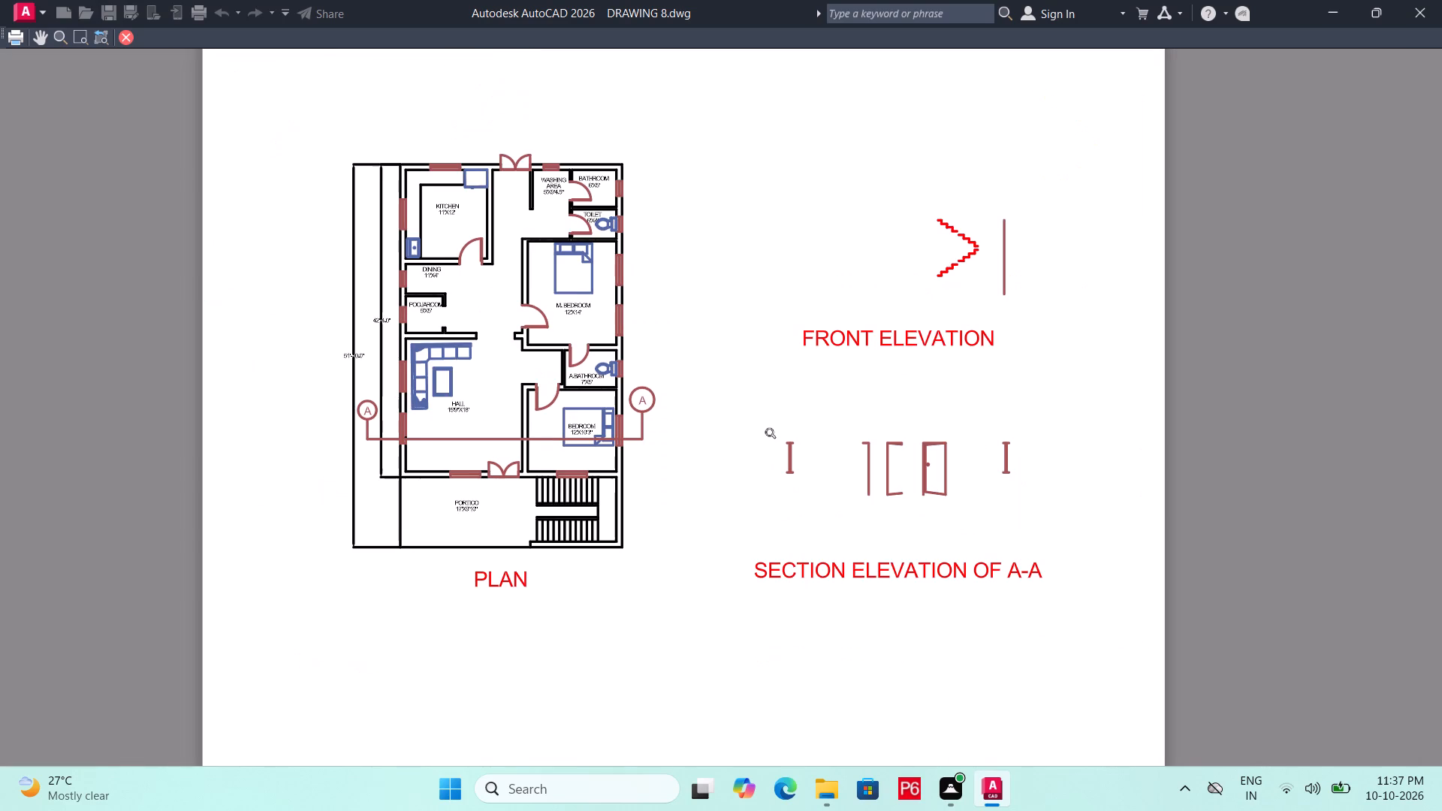
scroll(772, 434, down, 1)
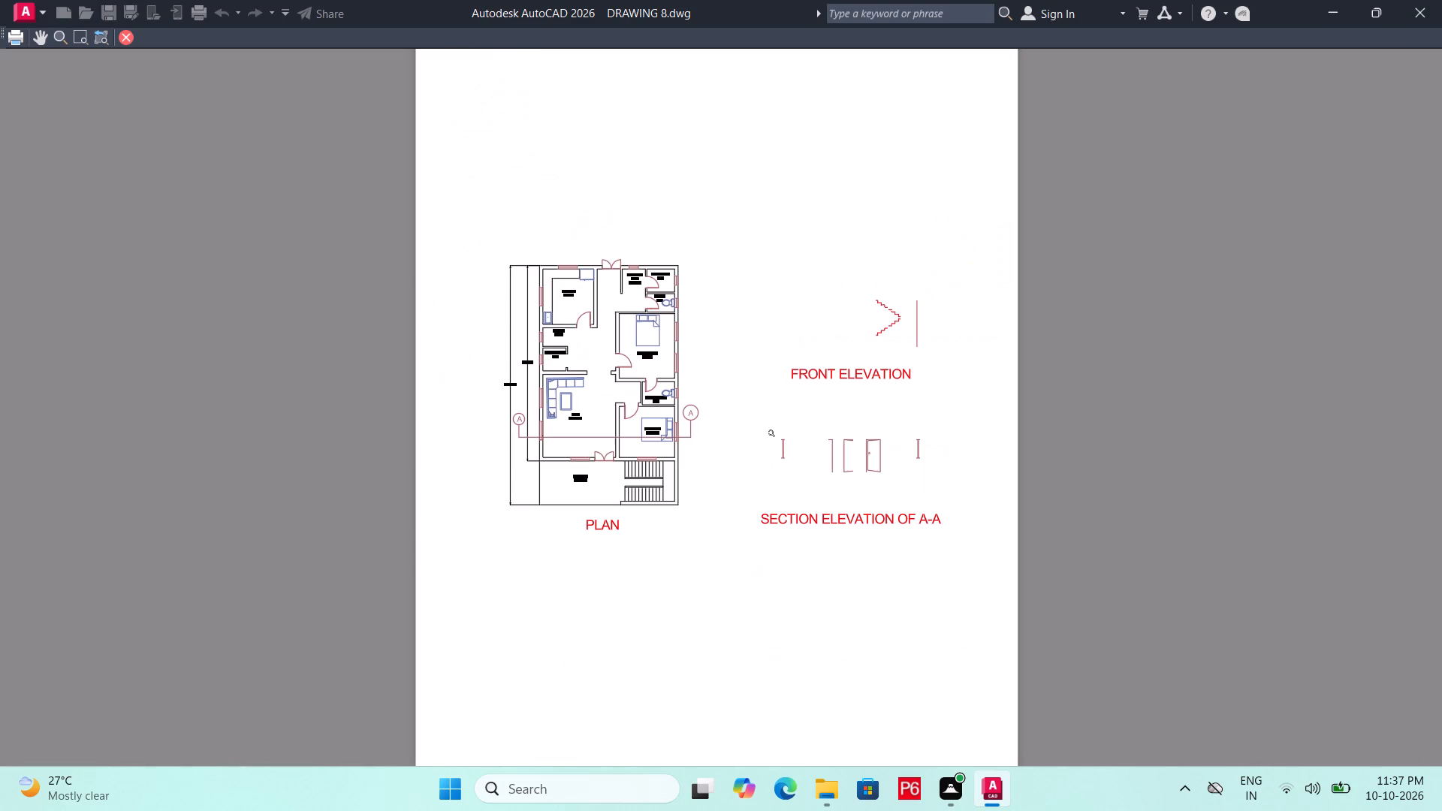
click(123, 38)
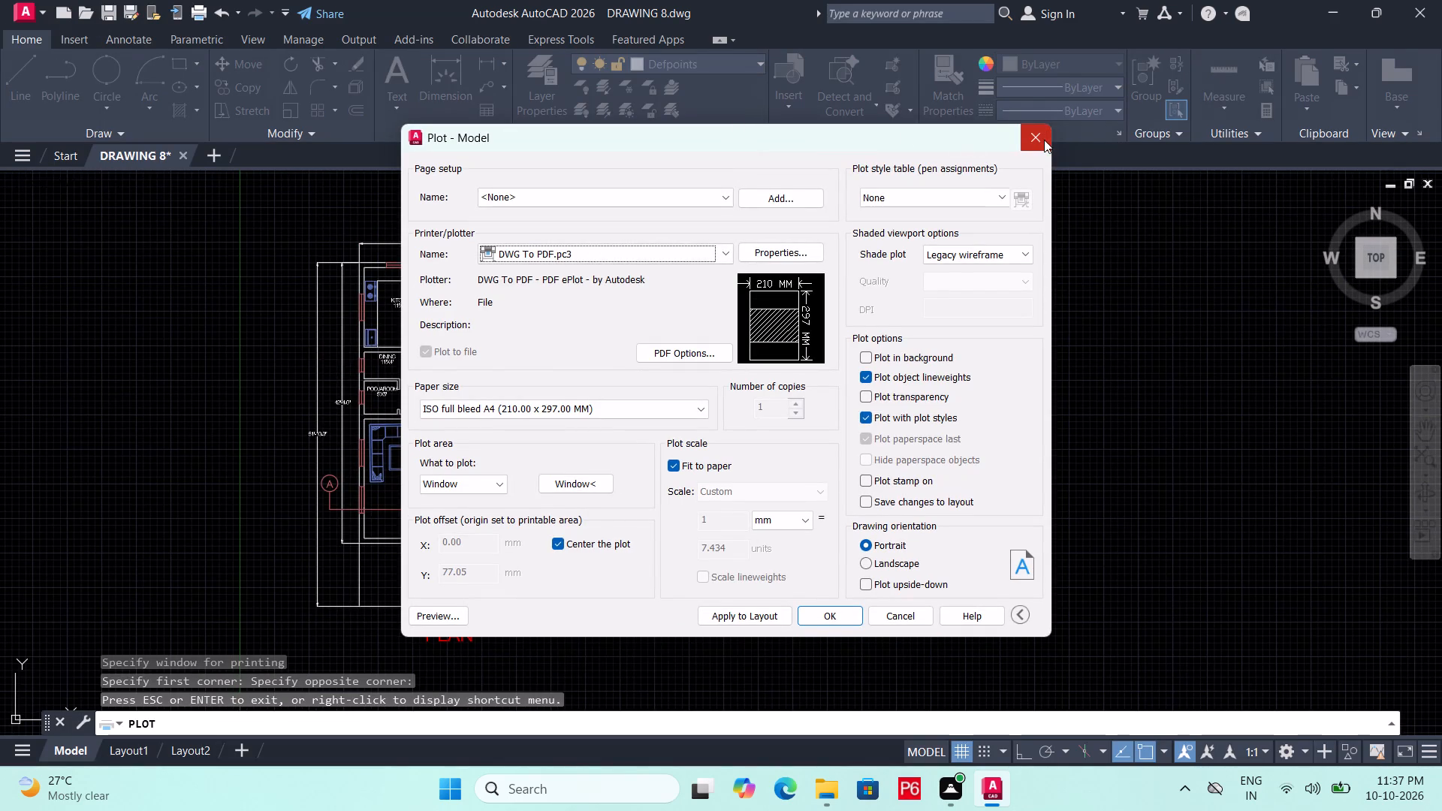
click(1044, 140)
Make layer 0 the current layer.
click(759, 66)
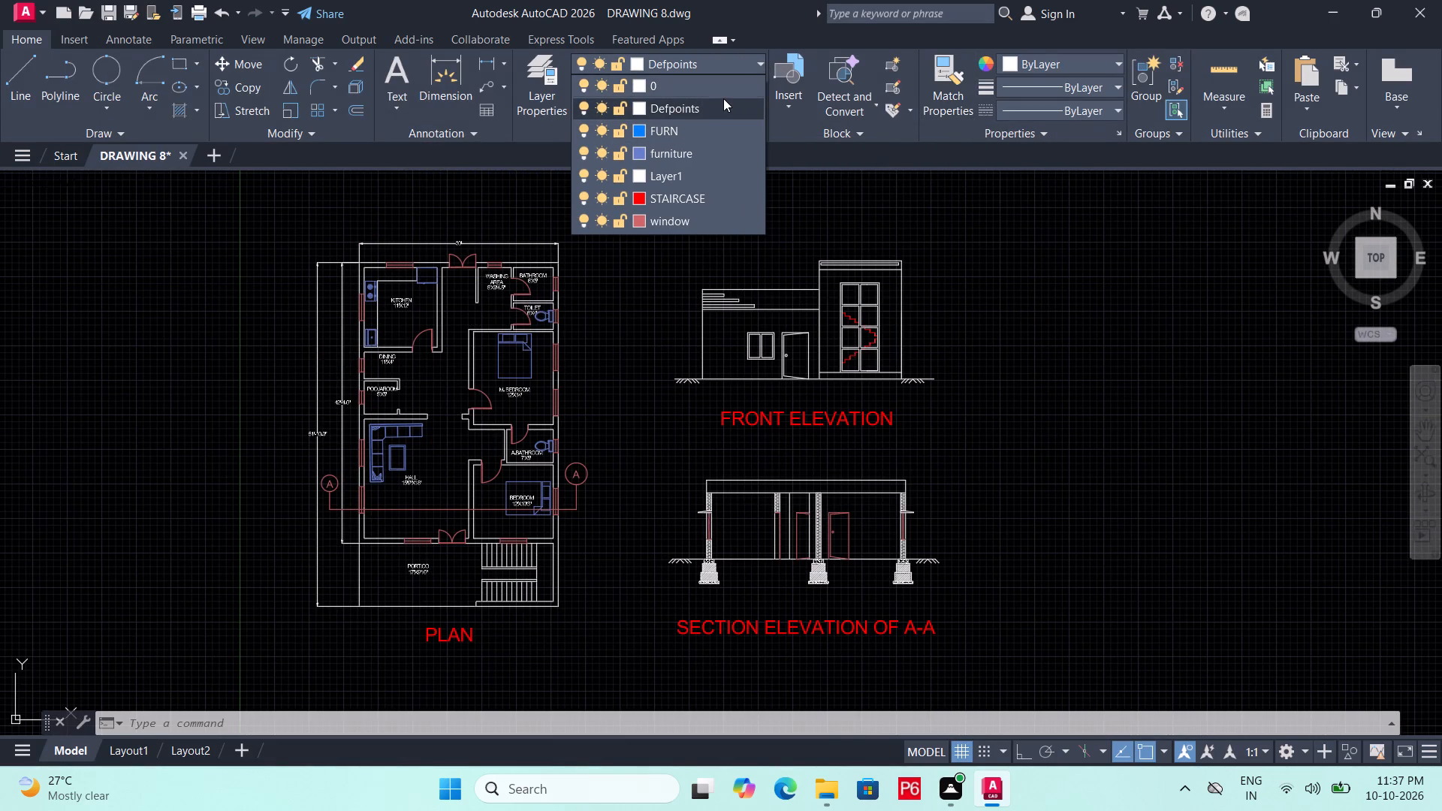
click(726, 80)
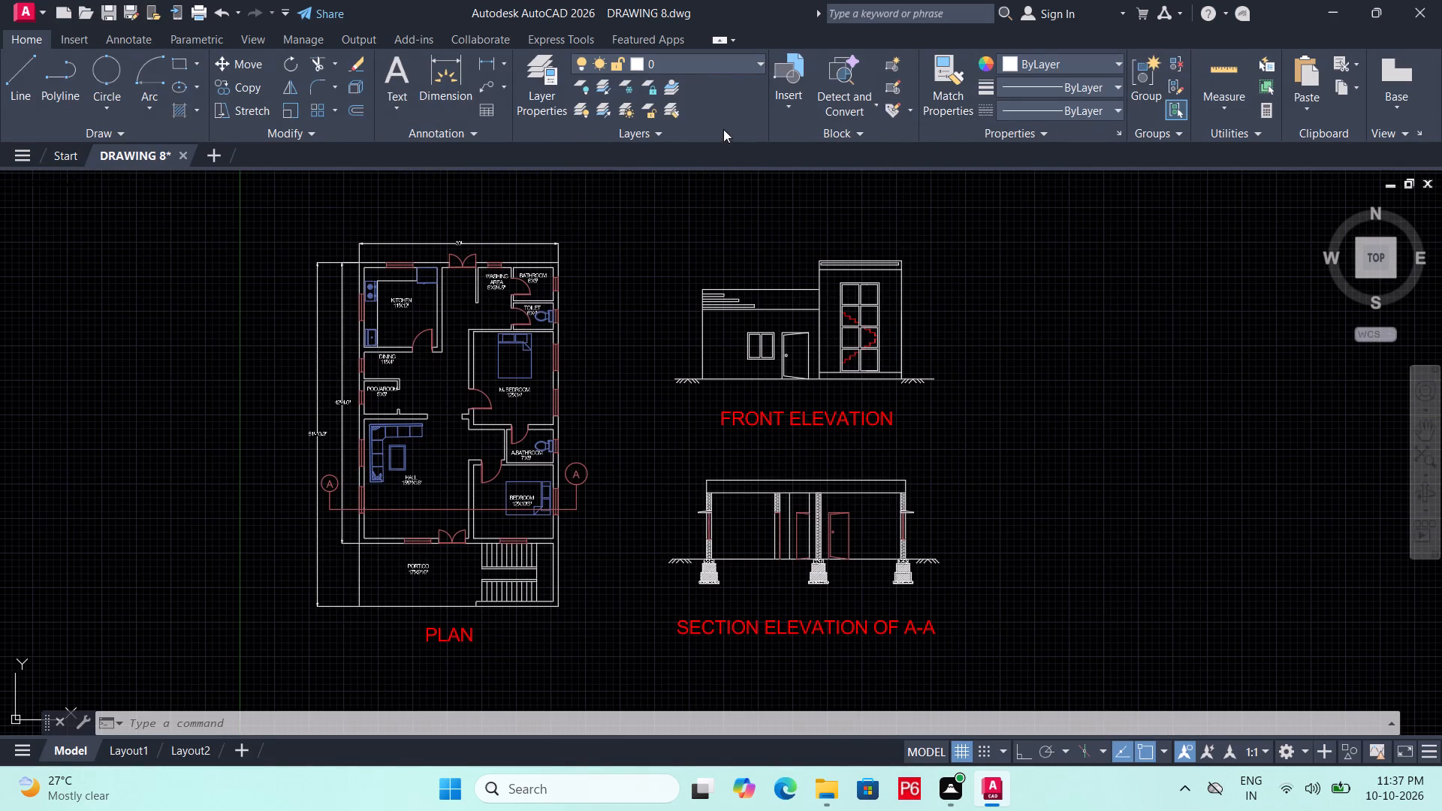
Select the front elevation's roof bands, wall outlines, stair tower with its top and bottom-right panes, and the ground line with its adjacent hatching.
scroll(784, 300, up, 2)
click(819, 246)
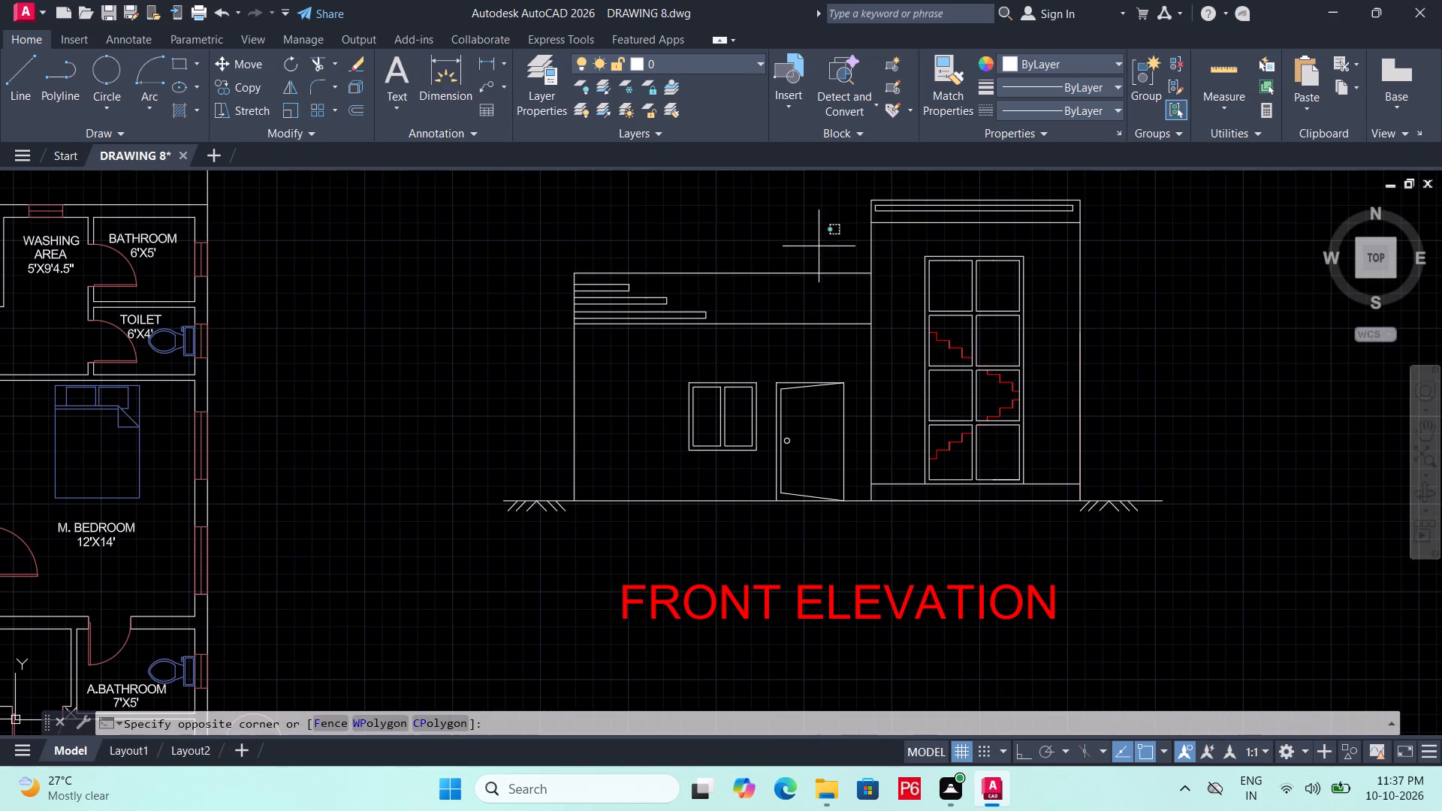
click(543, 355)
middle_drag(1071, 239, 928, 281)
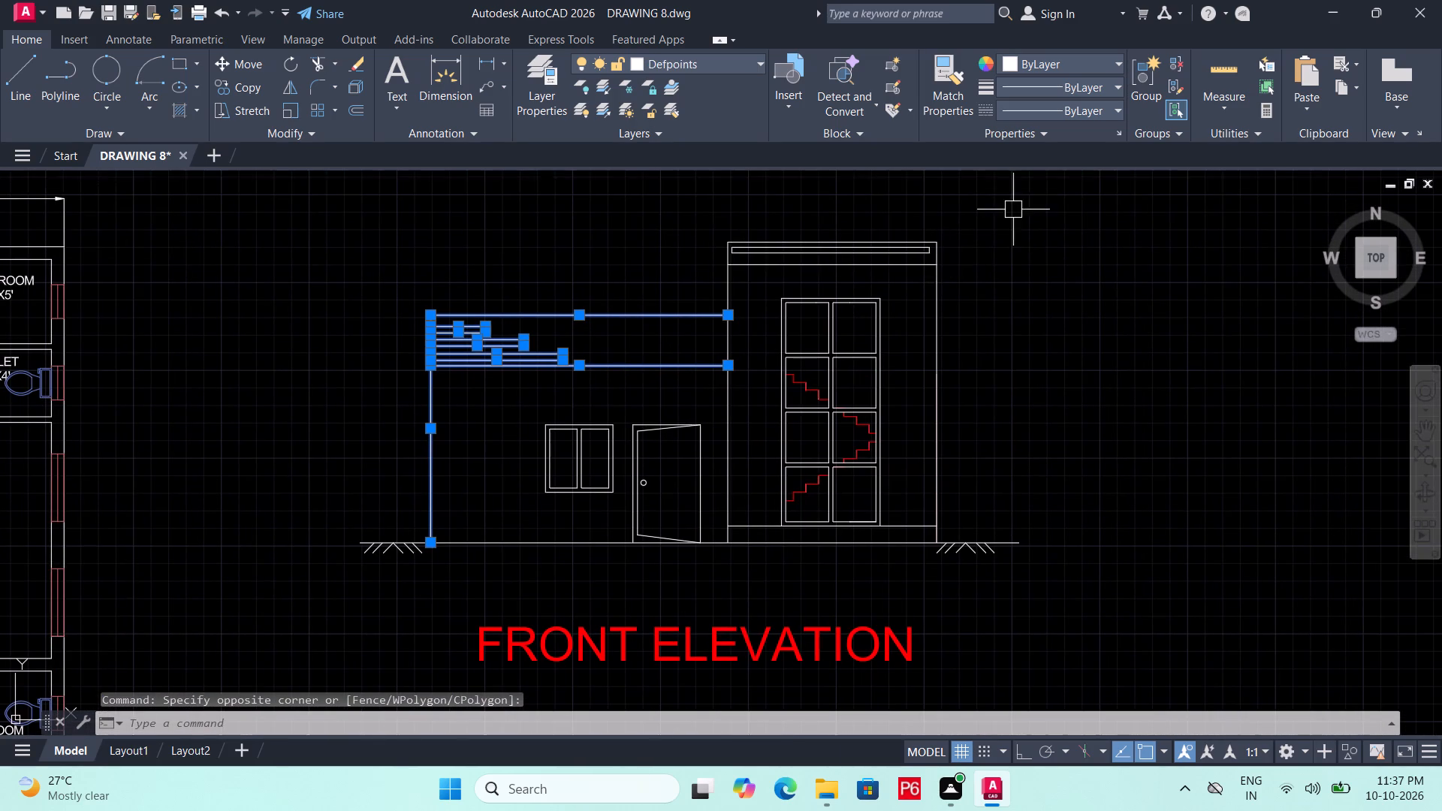
click(1010, 211)
click(703, 333)
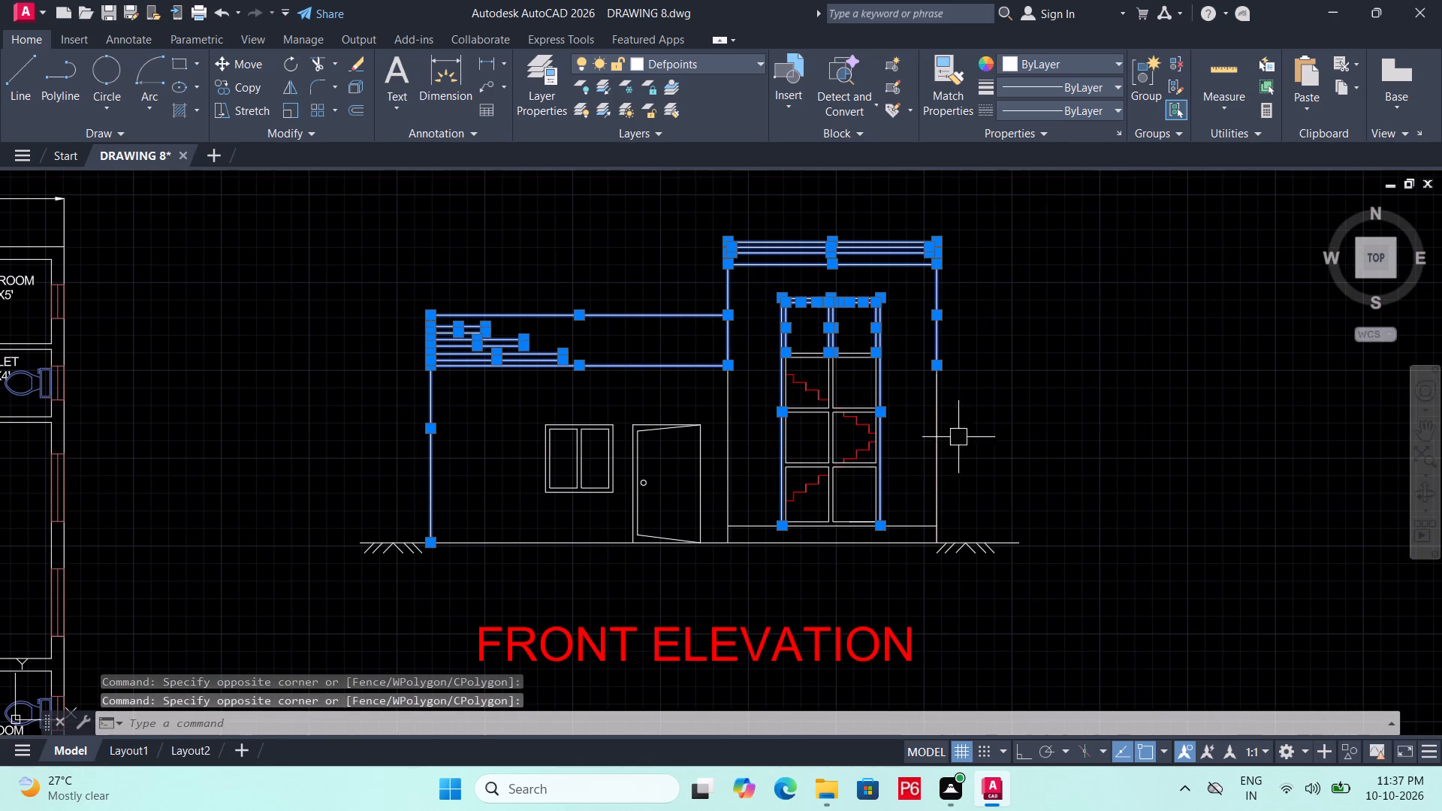
middle_drag(958, 438, 985, 312)
click(1065, 374)
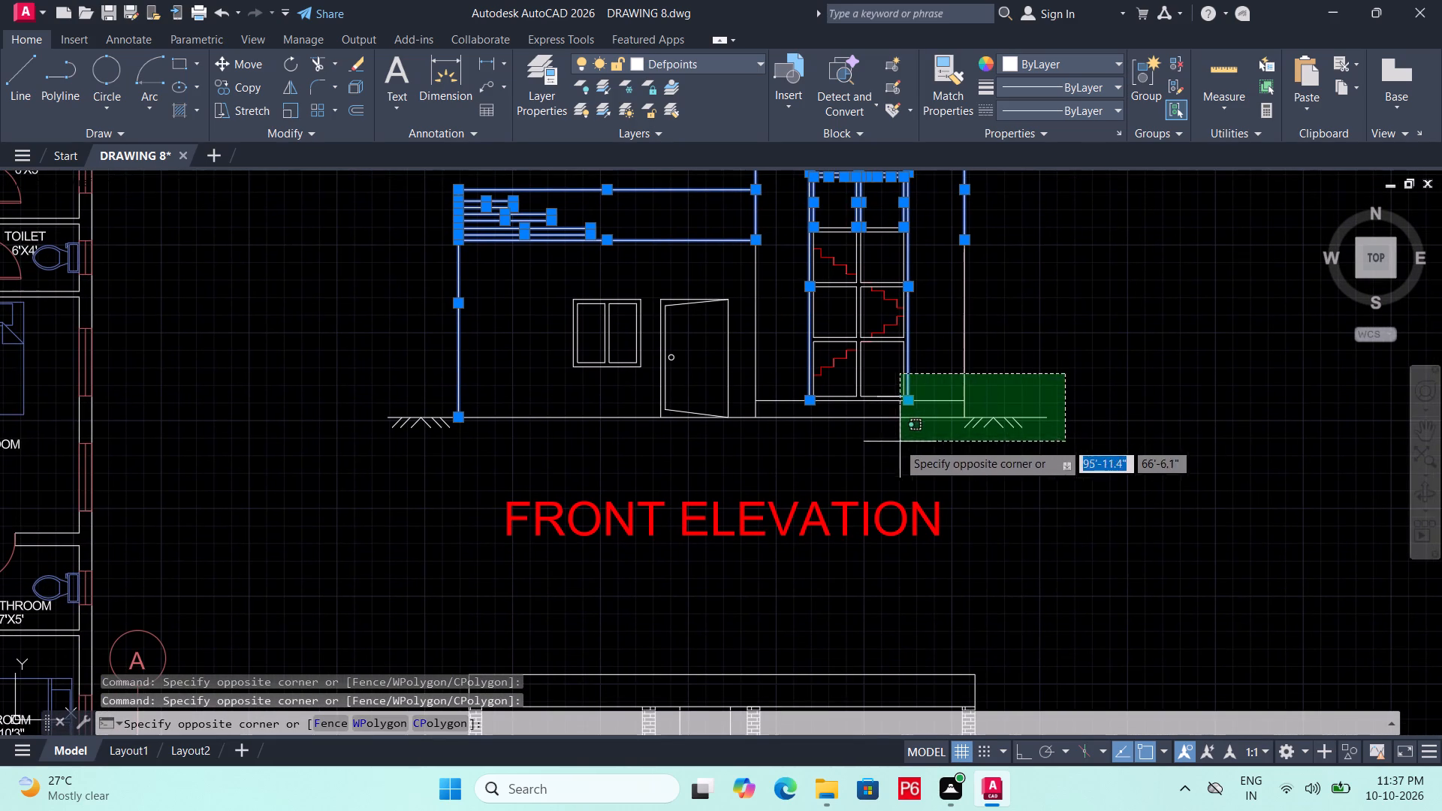
click(849, 455)
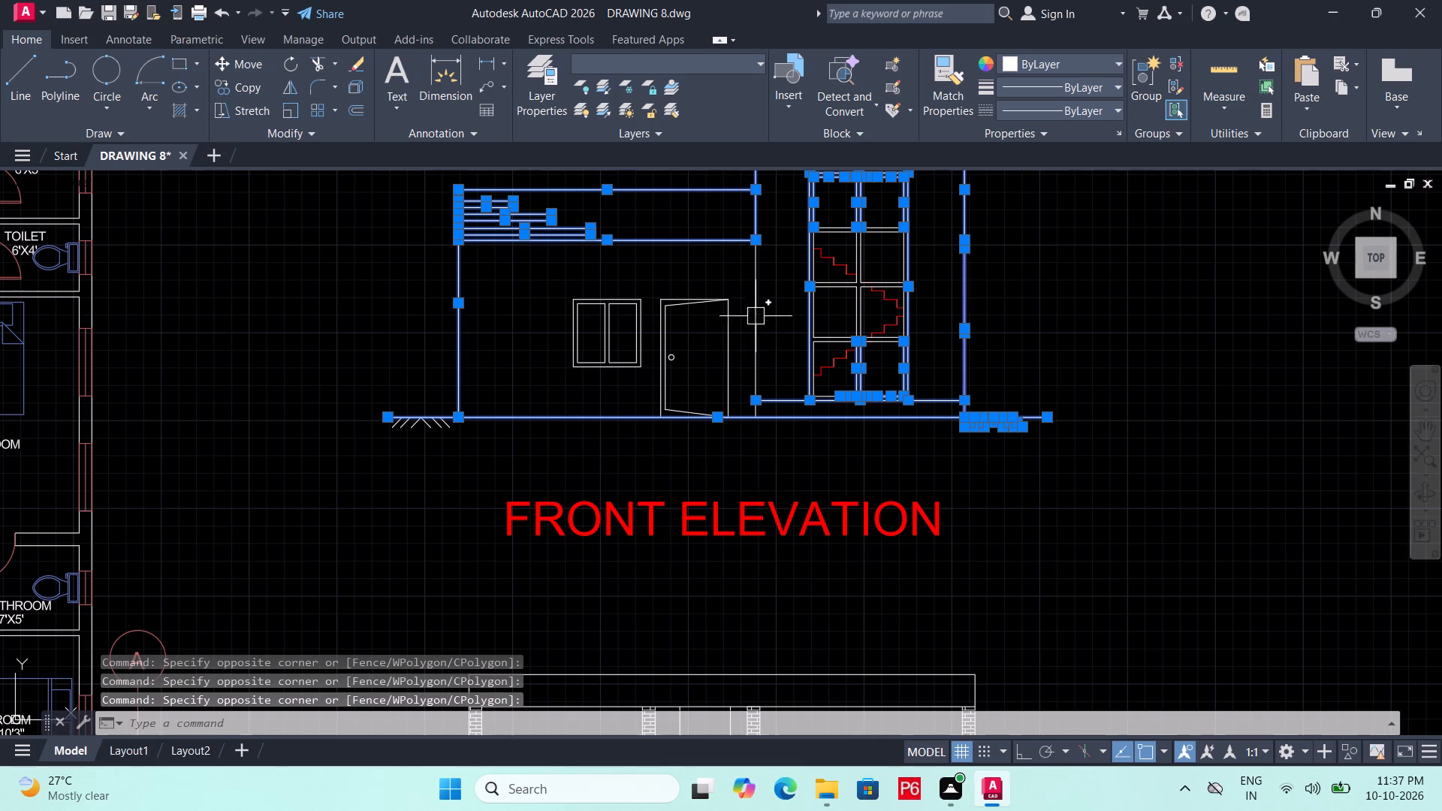
Add the front elevation's inner tower edge, door, small window and remaining ground hatching to the selection.
click(763, 307)
click(776, 267)
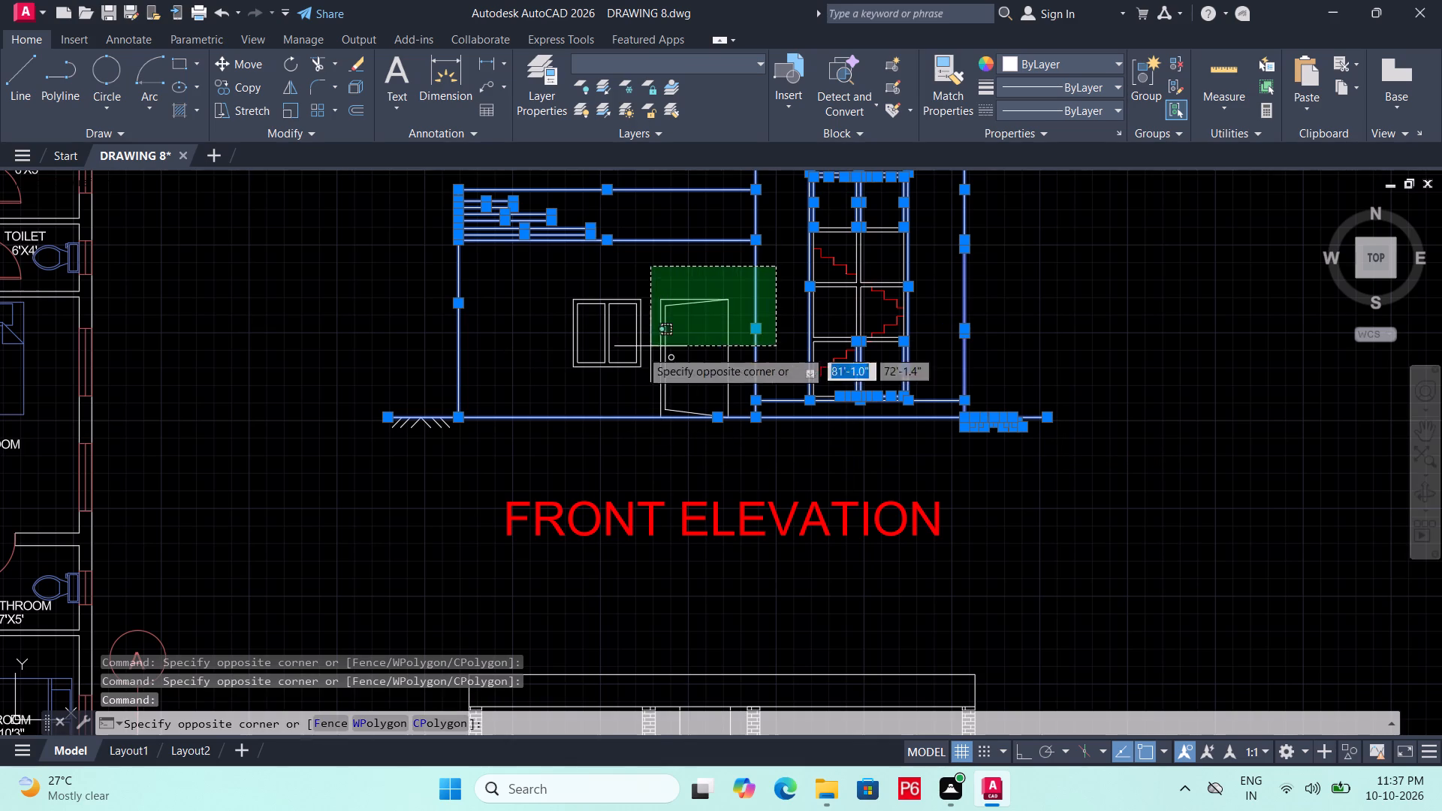
click(520, 380)
scroll(663, 421, up, 2)
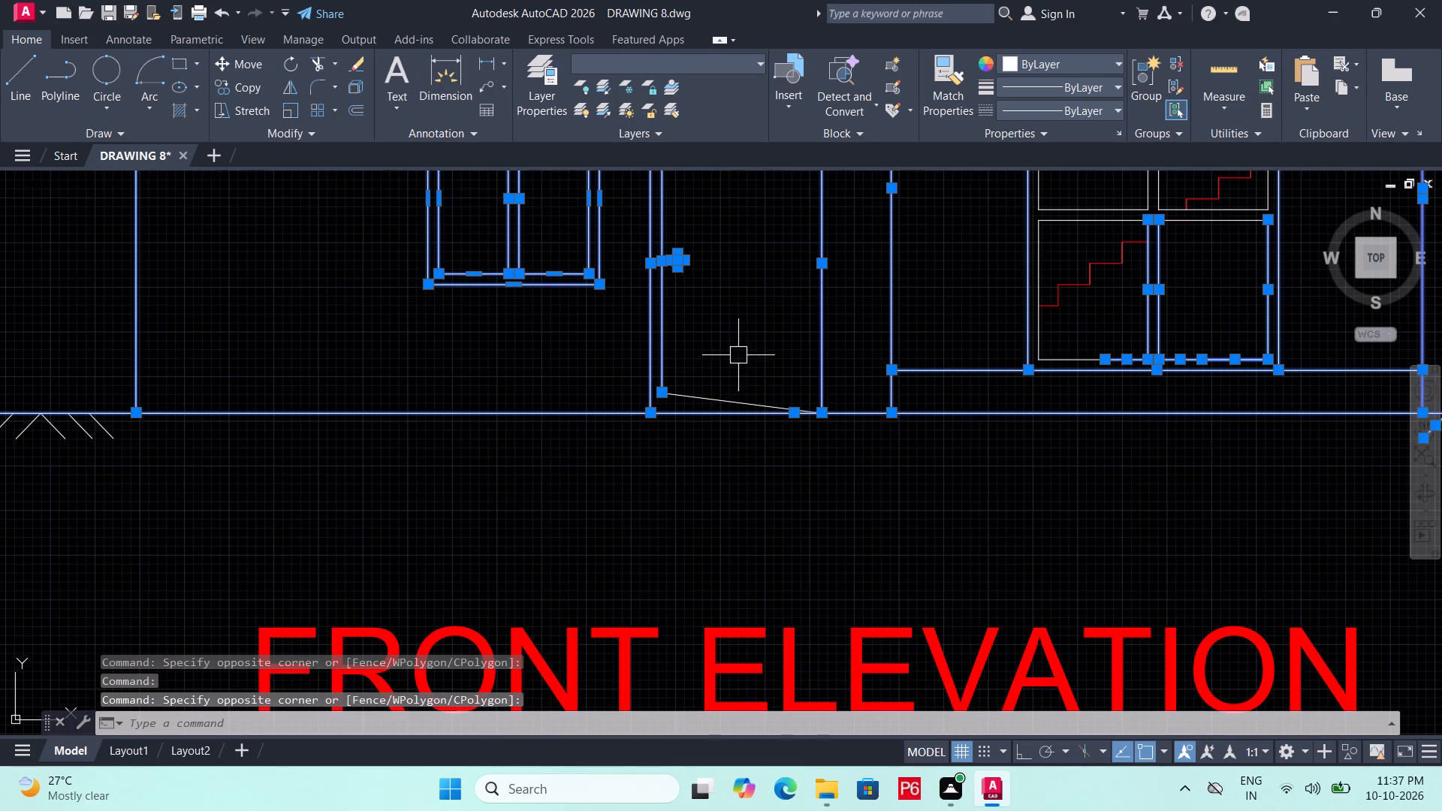
click(738, 355)
click(549, 471)
click(350, 360)
middle_drag(134, 465, 140, 465)
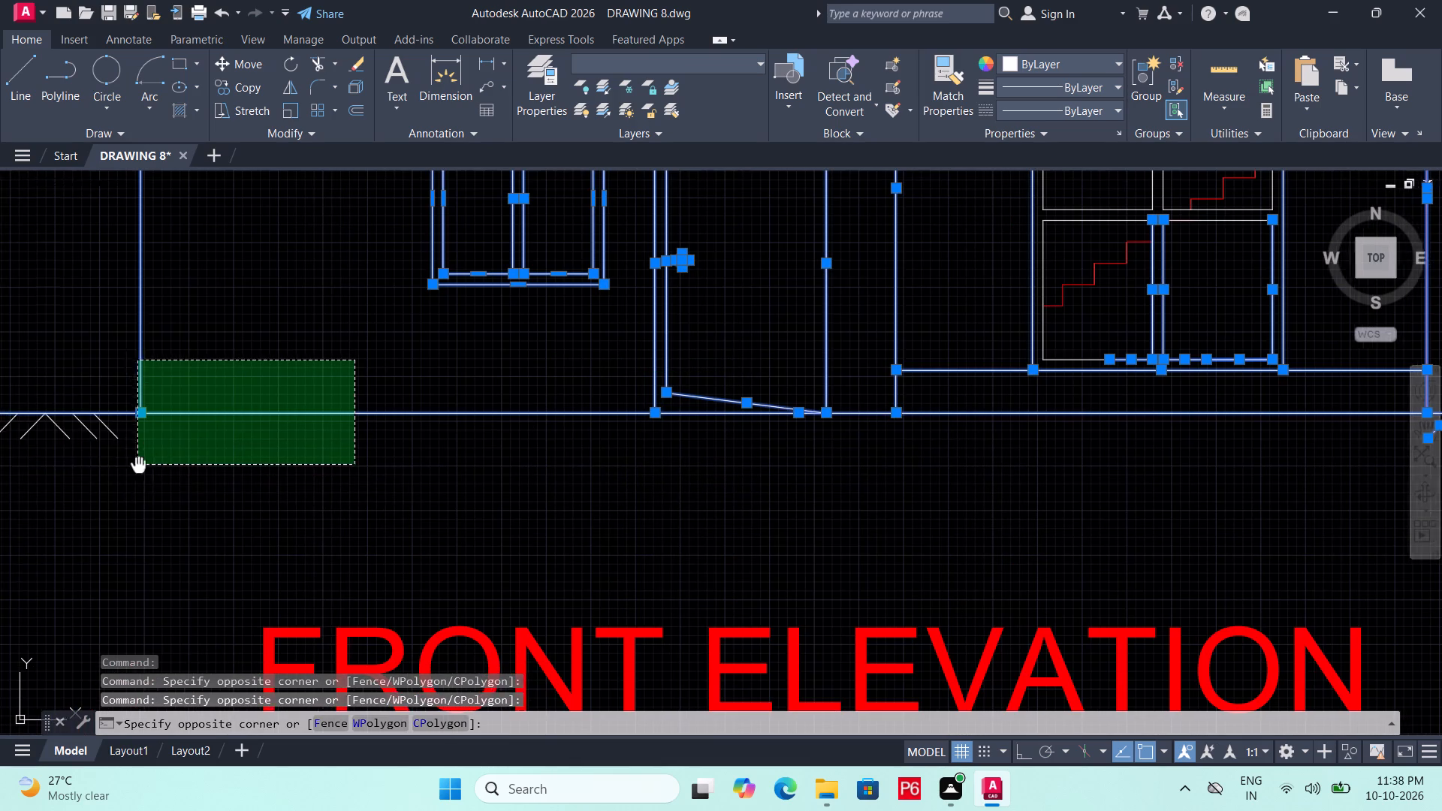
middle_drag(140, 465, 408, 455)
click(211, 454)
middle_drag(616, 452, 433, 452)
scroll(454, 452, down, 2)
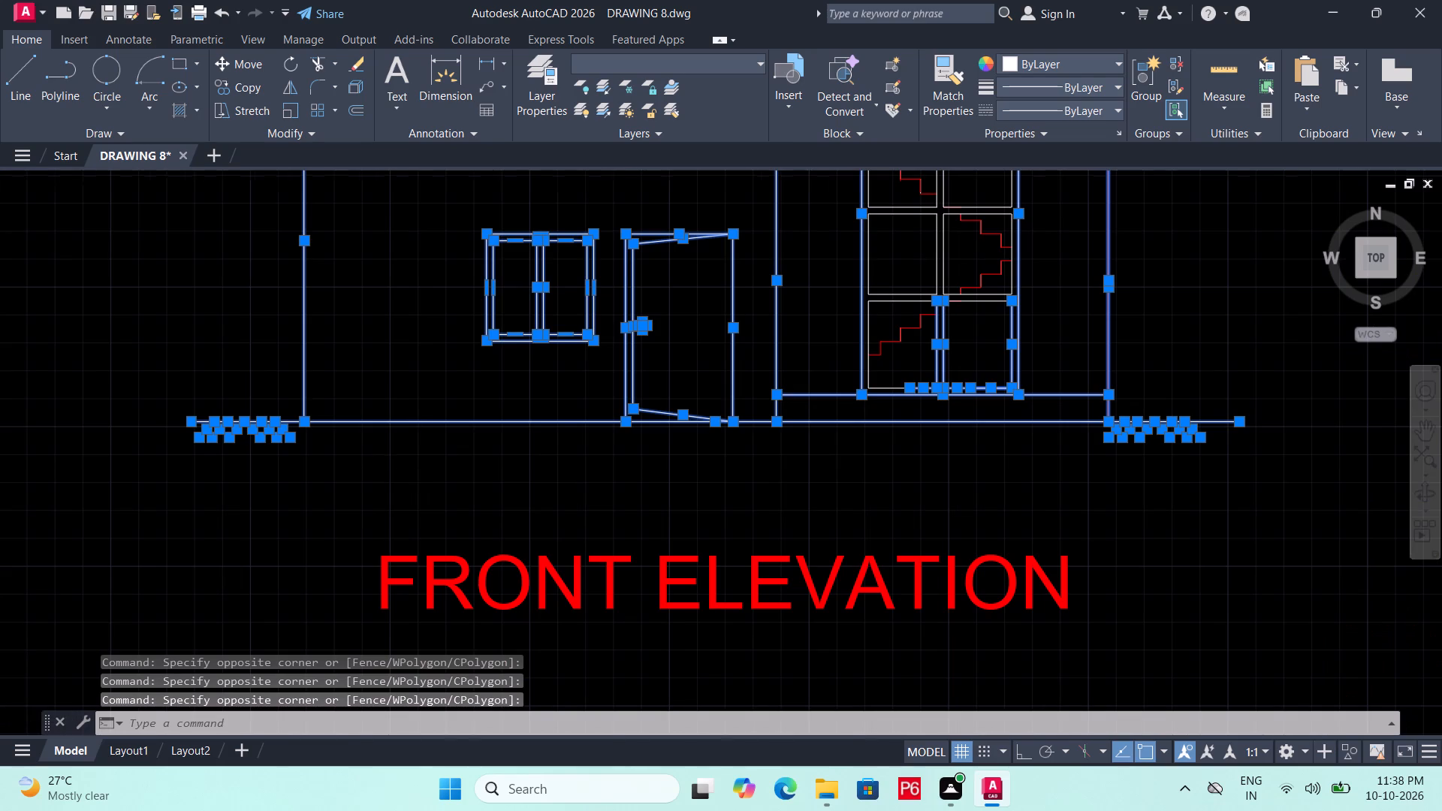
Add the pane lines in the upper and middle rows of the front elevation's stair window to the selection, excluding the red stairs.
scroll(774, 276, up, 2)
middle_drag(736, 234, 771, 441)
scroll(768, 412, up, 1)
click(791, 348)
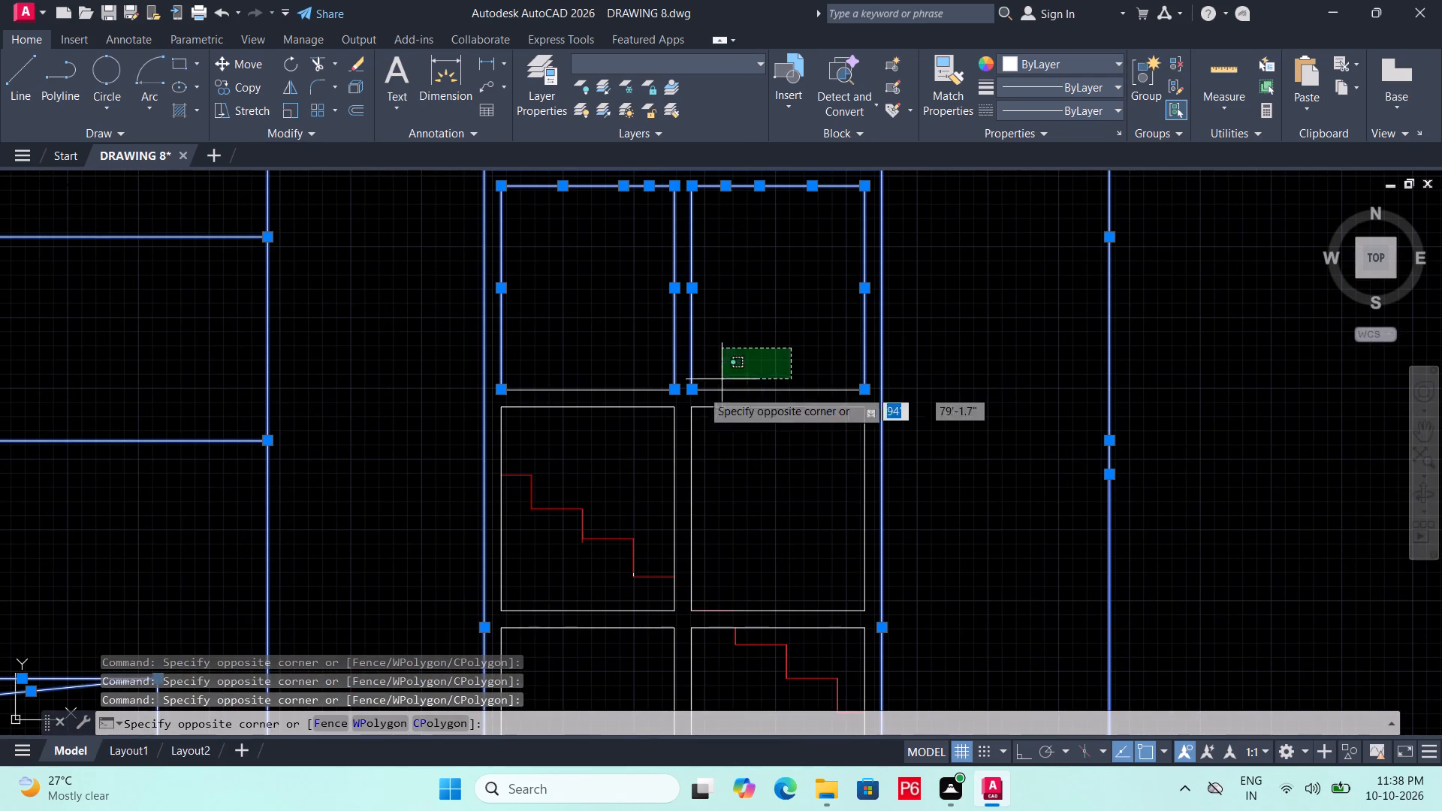
click(628, 435)
middle_drag(752, 432, 768, 240)
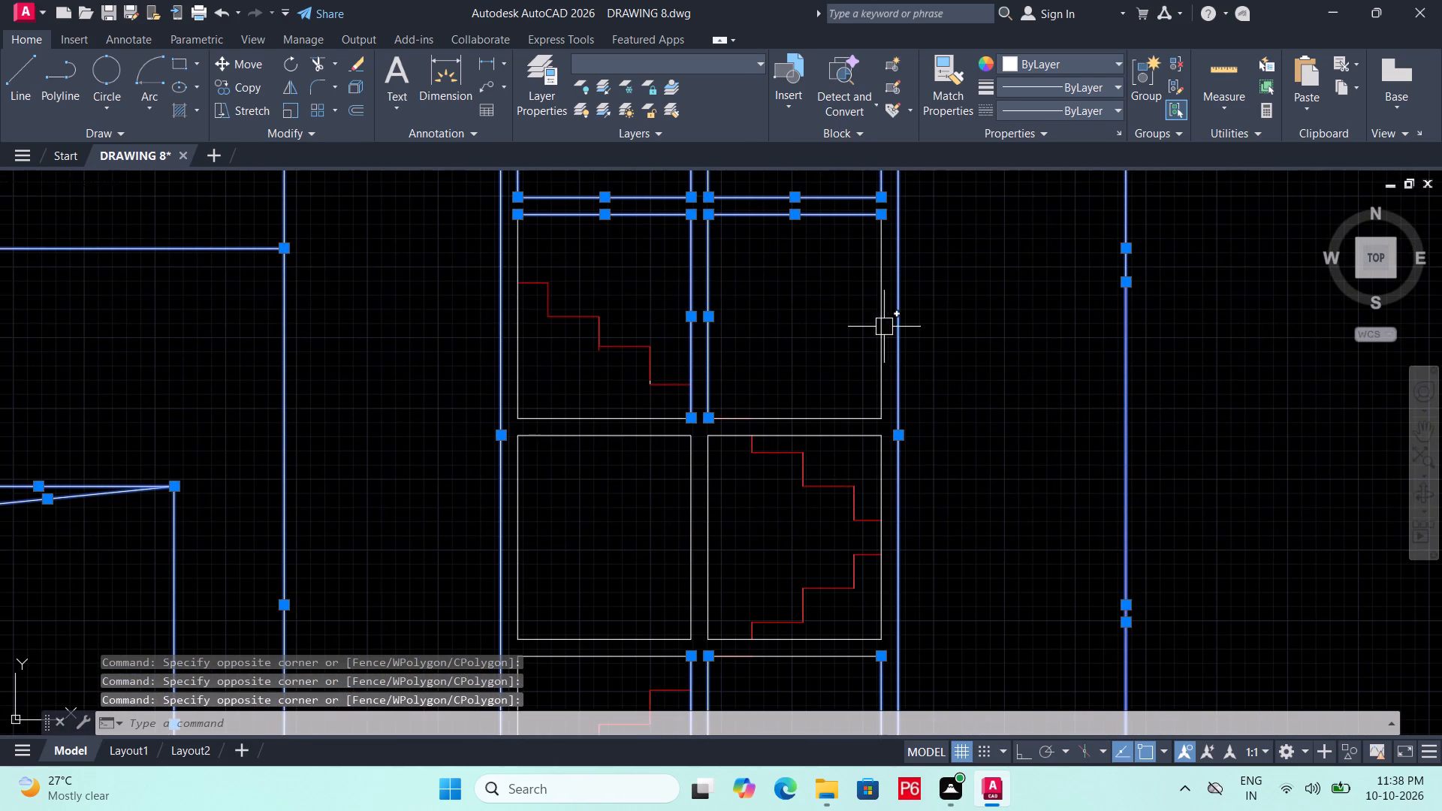
click(881, 327)
click(838, 412)
click(840, 432)
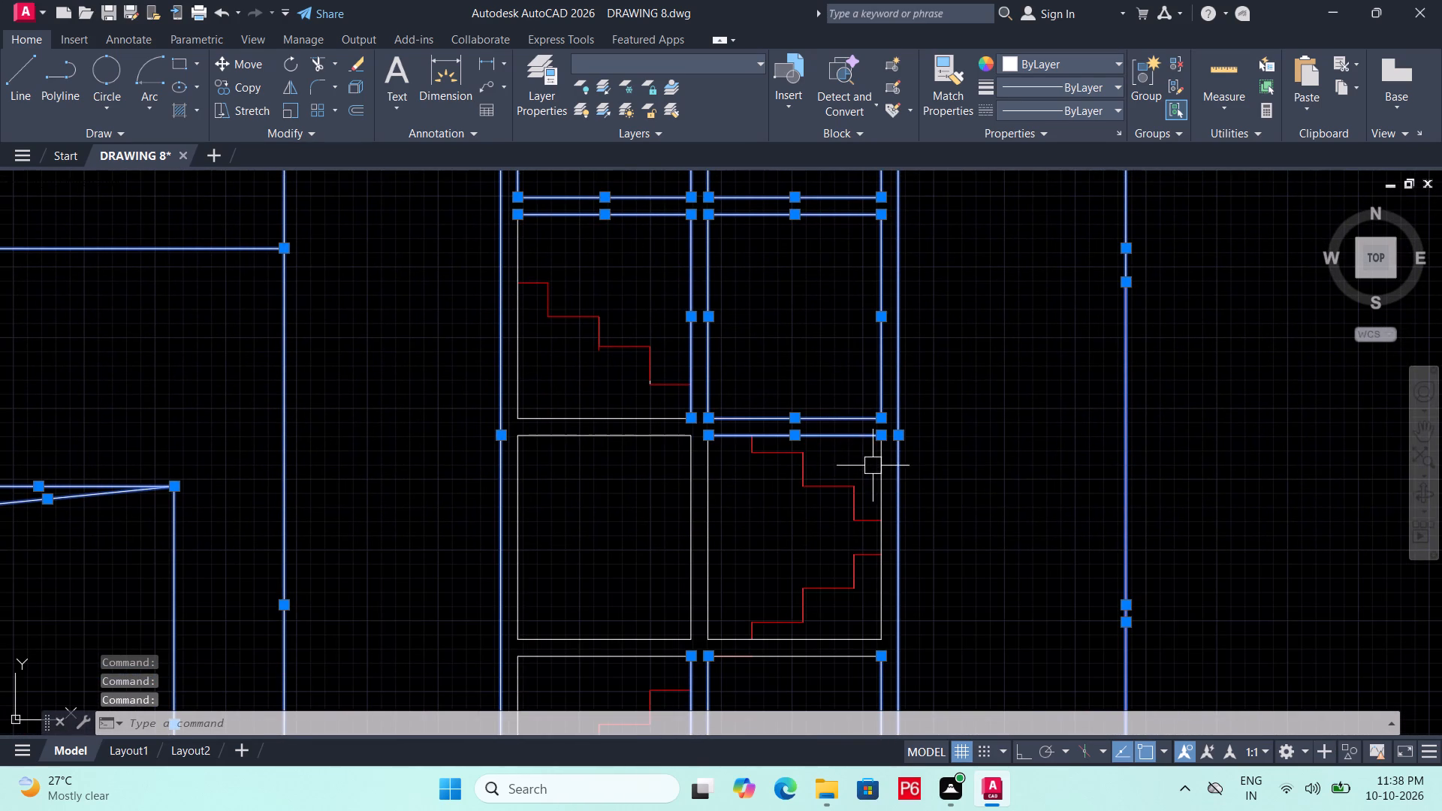
click(875, 469)
click(653, 421)
click(645, 438)
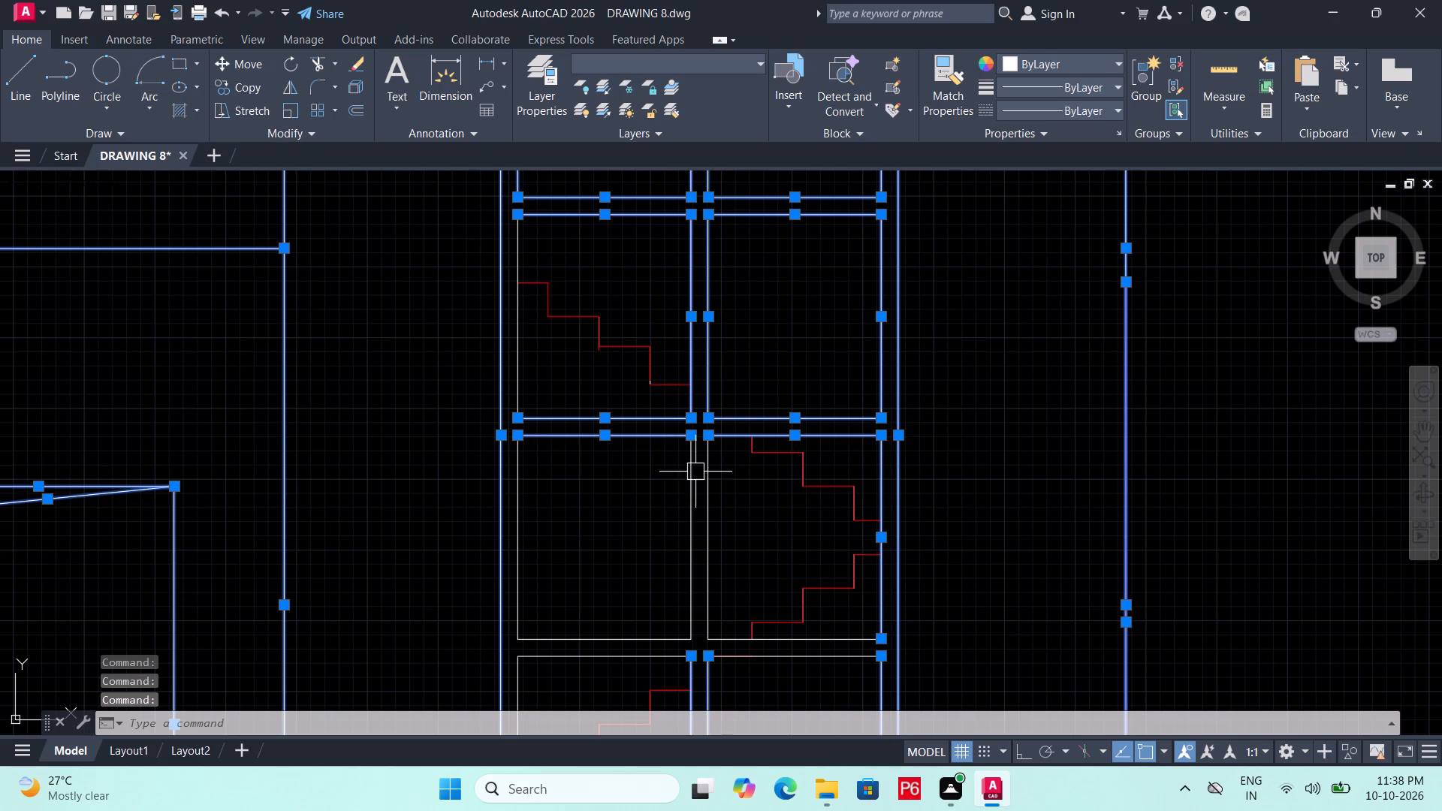
click(691, 477)
click(710, 486)
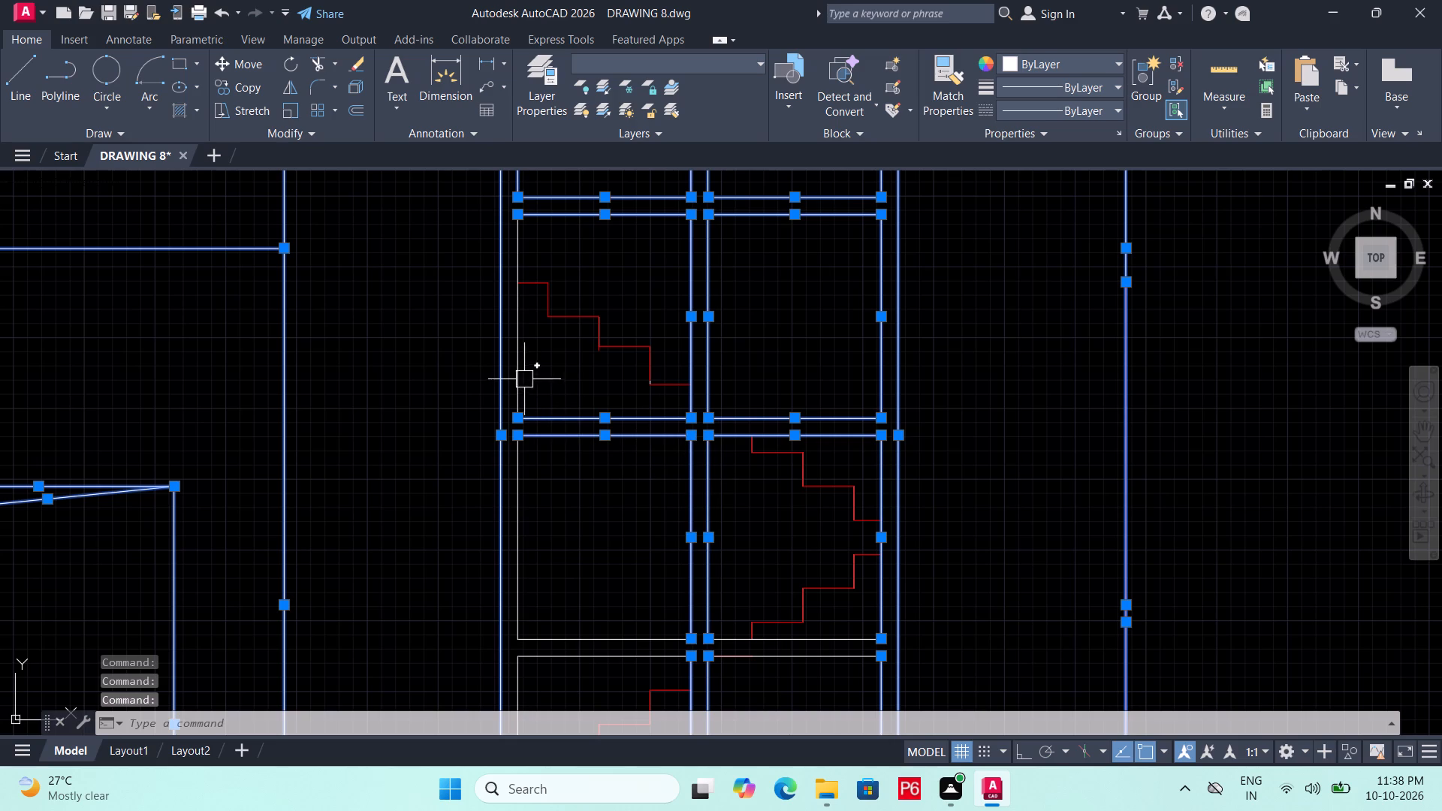
click(524, 379)
double_click(517, 502)
Add the stair window's remaining lower pane lines and move all the selected front elevation linework to layer 0.
middle_drag(623, 530, 623, 294)
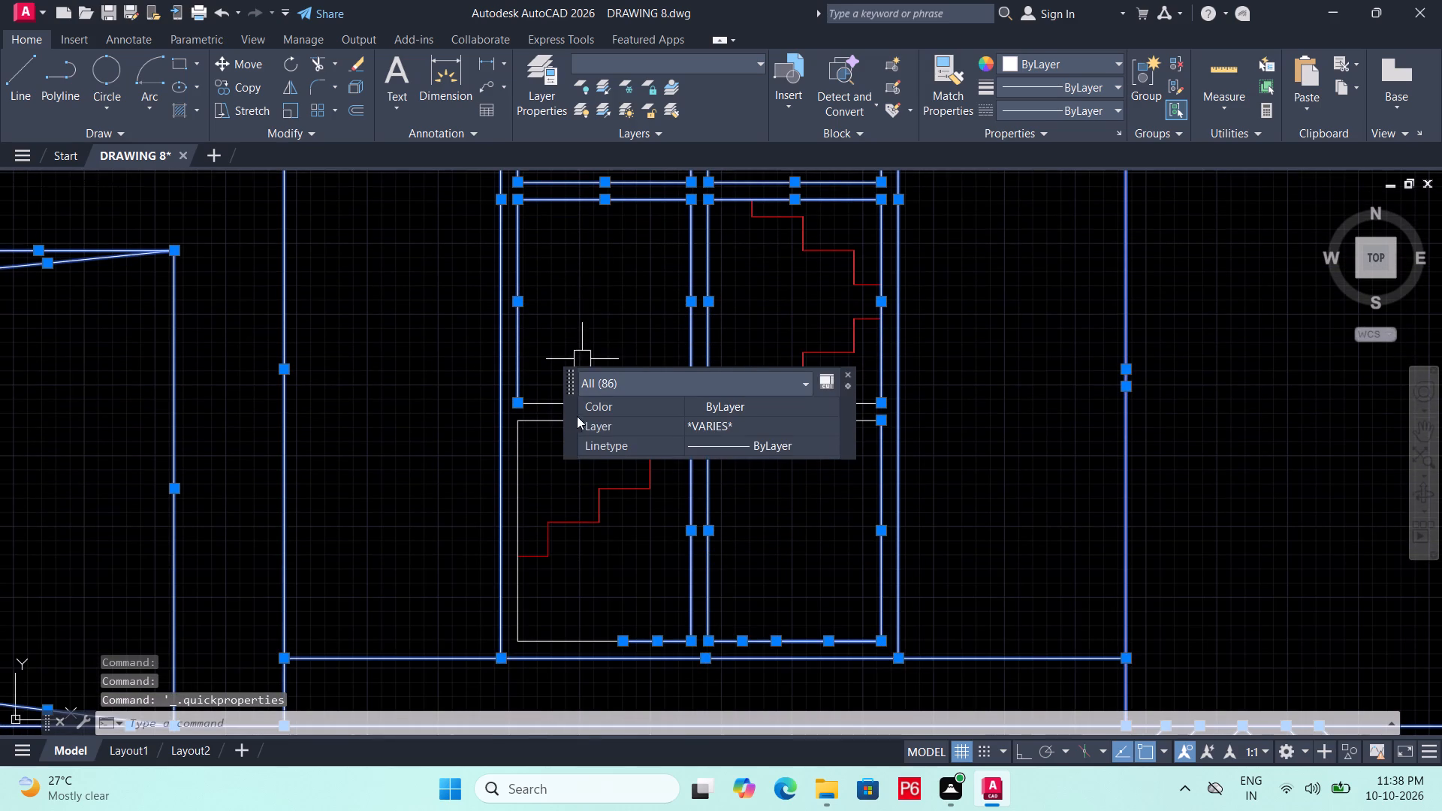
click(548, 386)
click(487, 466)
click(579, 603)
drag(579, 603, 571, 605)
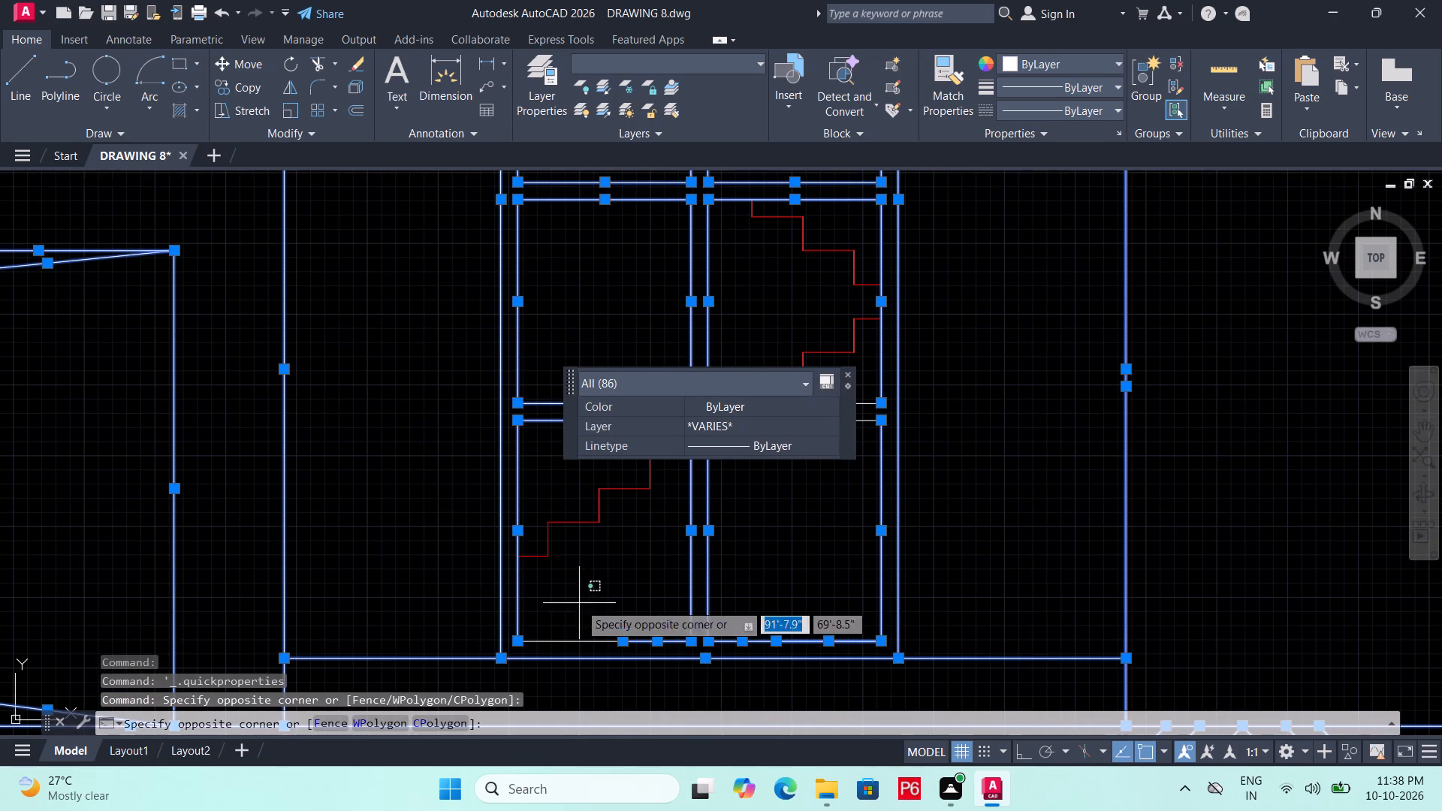
click(433, 648)
scroll(741, 581, down, 1)
middle_drag(741, 581, 747, 574)
click(848, 370)
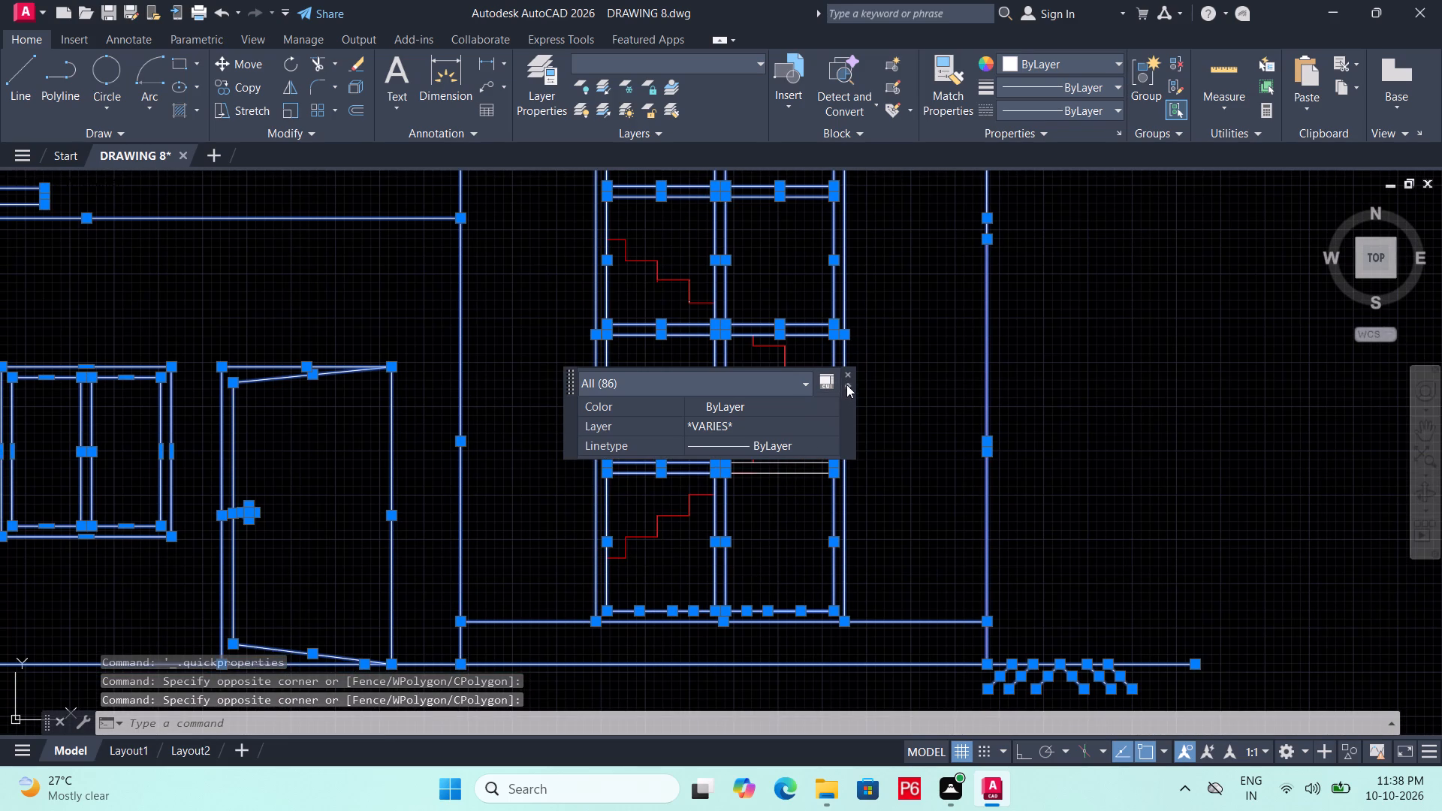
click(847, 372)
scroll(804, 469, up, 2)
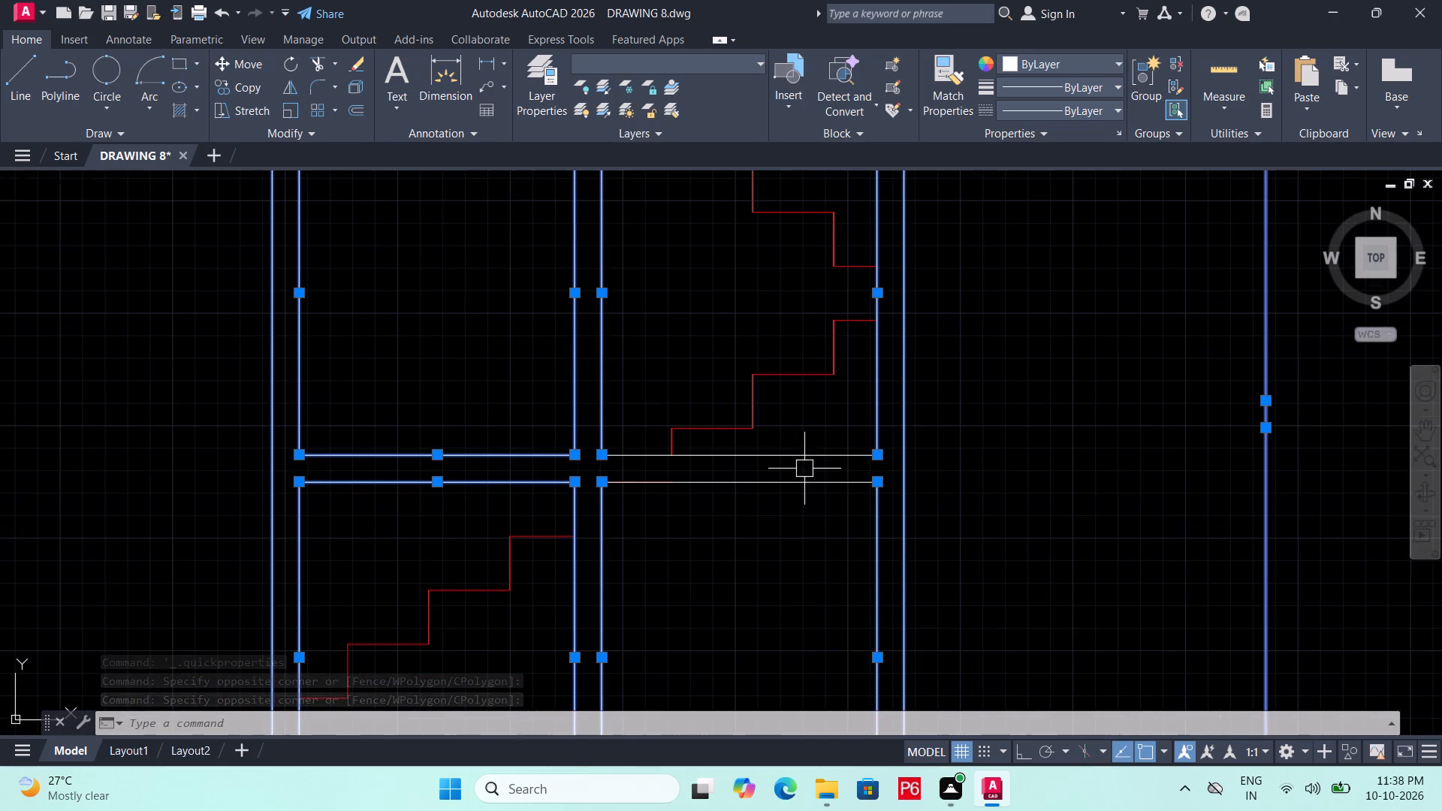
double_click(809, 460)
click(795, 487)
scroll(716, 446, down, 4)
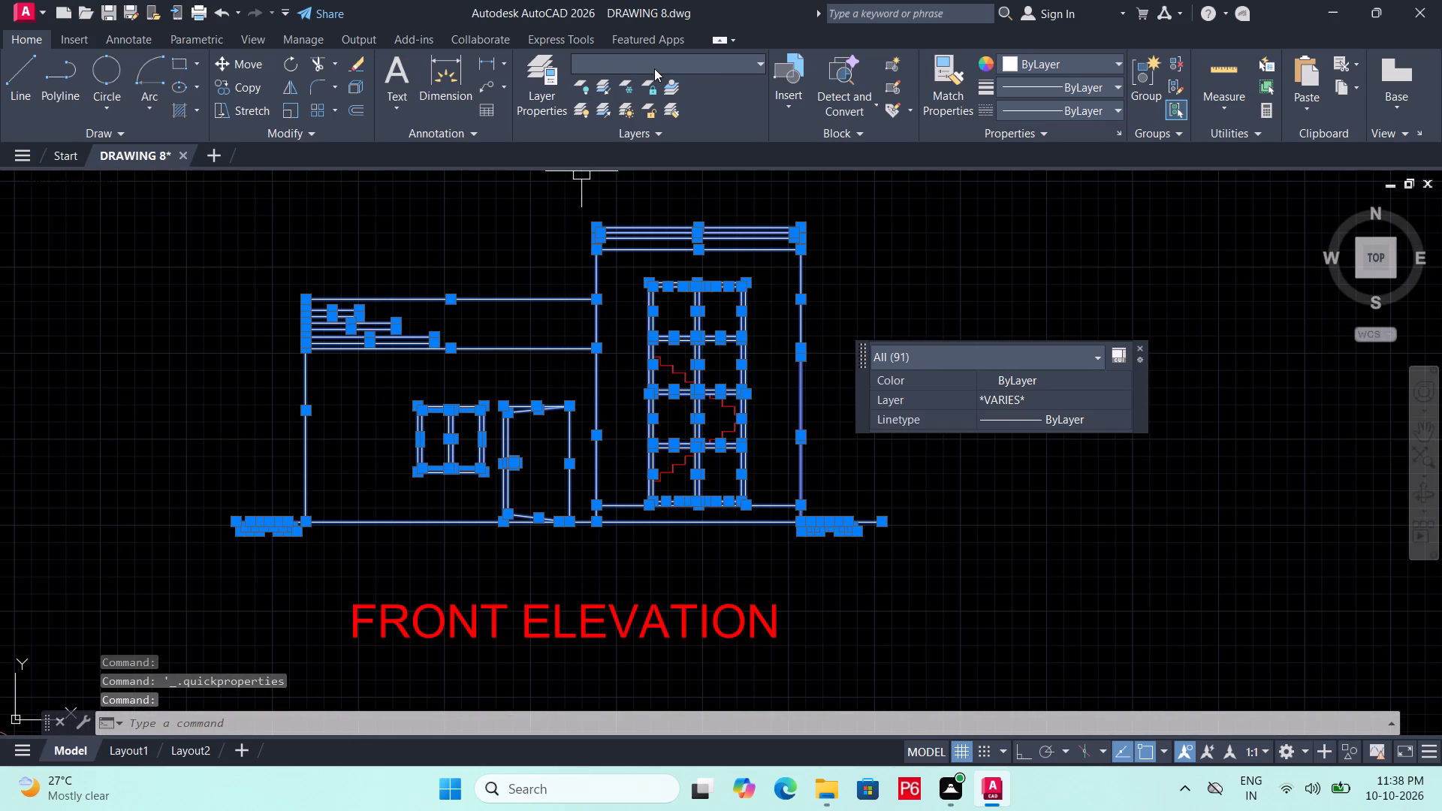
click(716, 73)
click(686, 84)
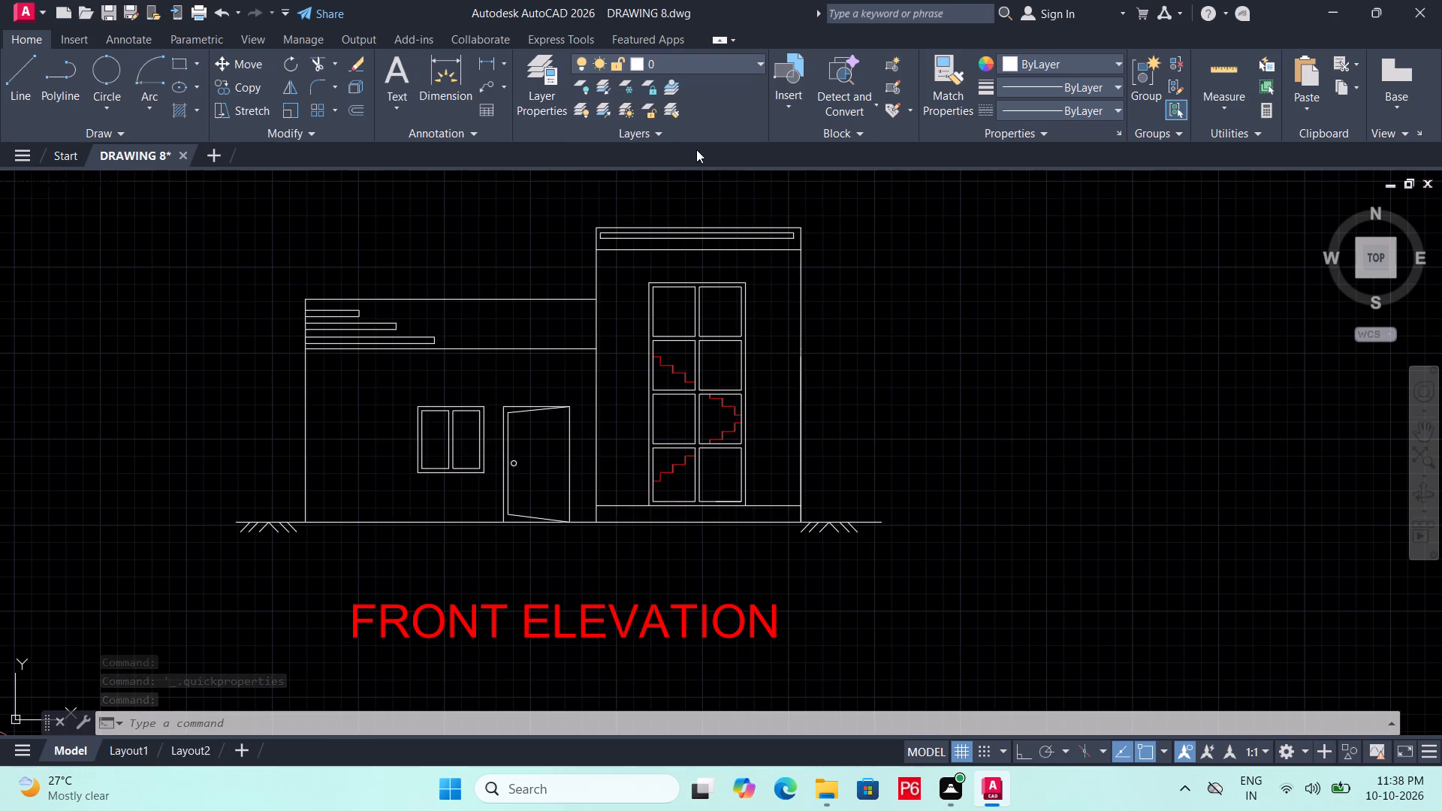
Save the drawing.
scroll(889, 362, down, 1)
middle_drag(885, 348, 878, 317)
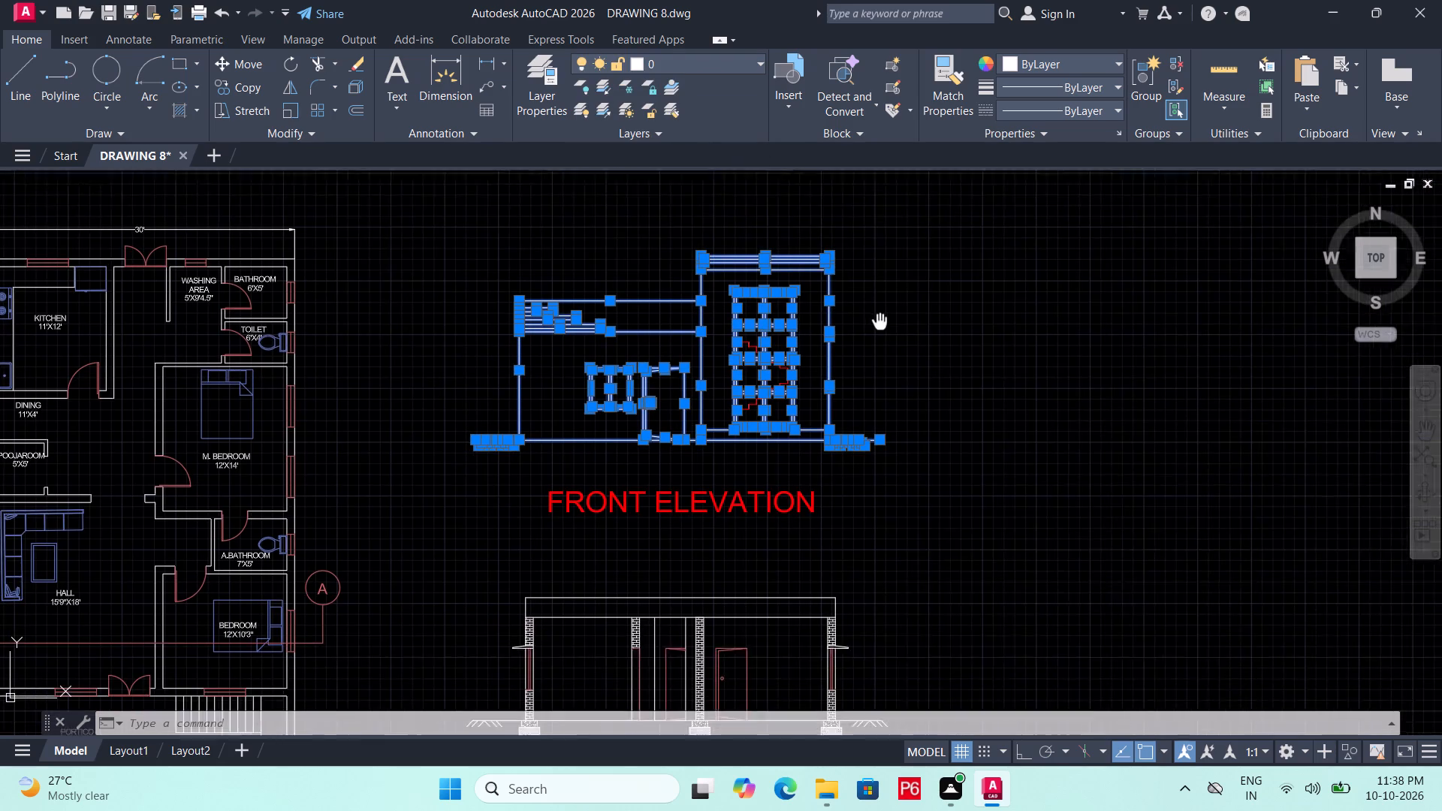
middle_drag(878, 317, 882, 288)
key(ctrl+s)
Select section A-A's roof slab, wall lines and brick hatching, leaving the red doors and windows out.
middle_drag(887, 389, 885, 357)
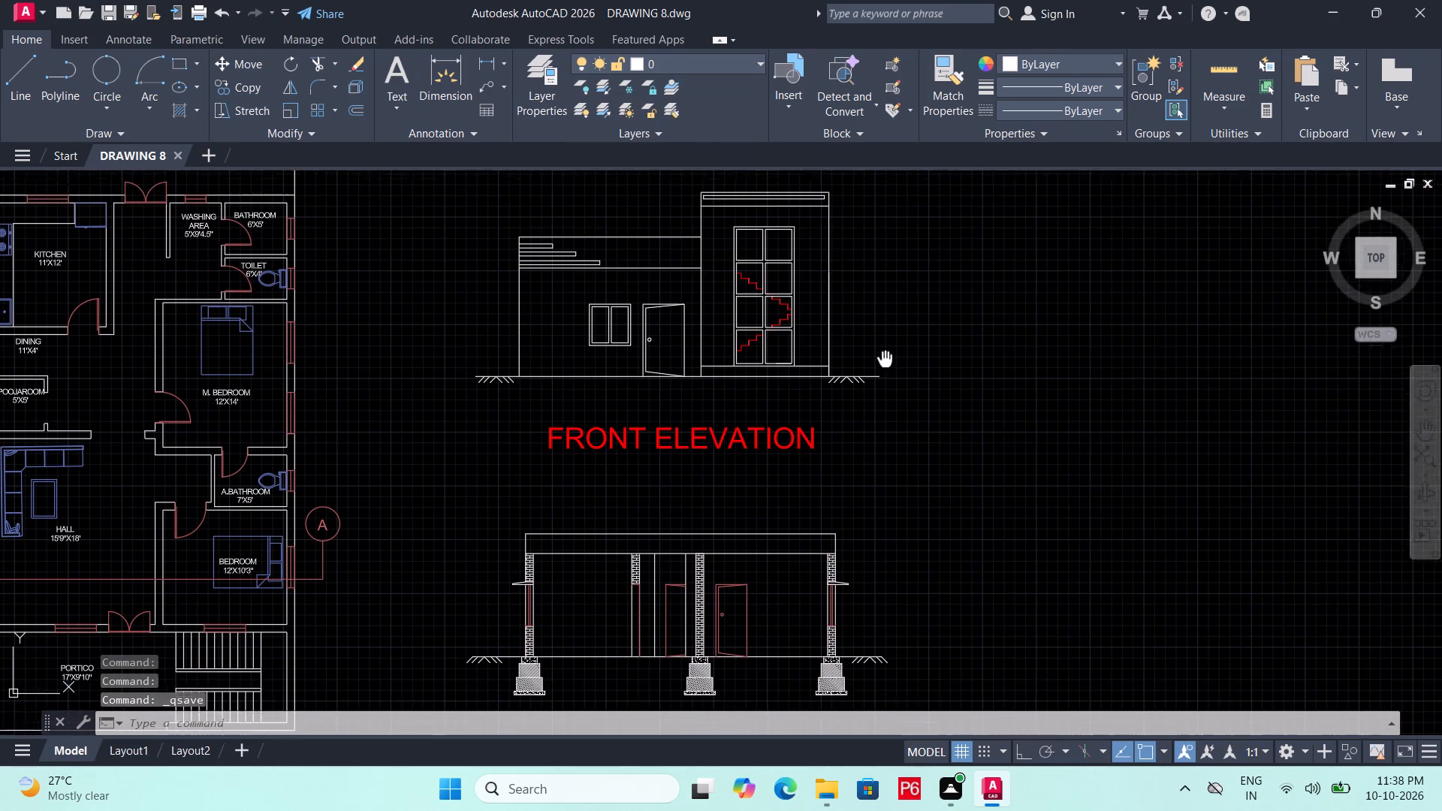
middle_drag(885, 357, 905, 295)
scroll(665, 477, up, 1)
middle_drag(677, 467, 787, 341)
scroll(700, 430, up, 1)
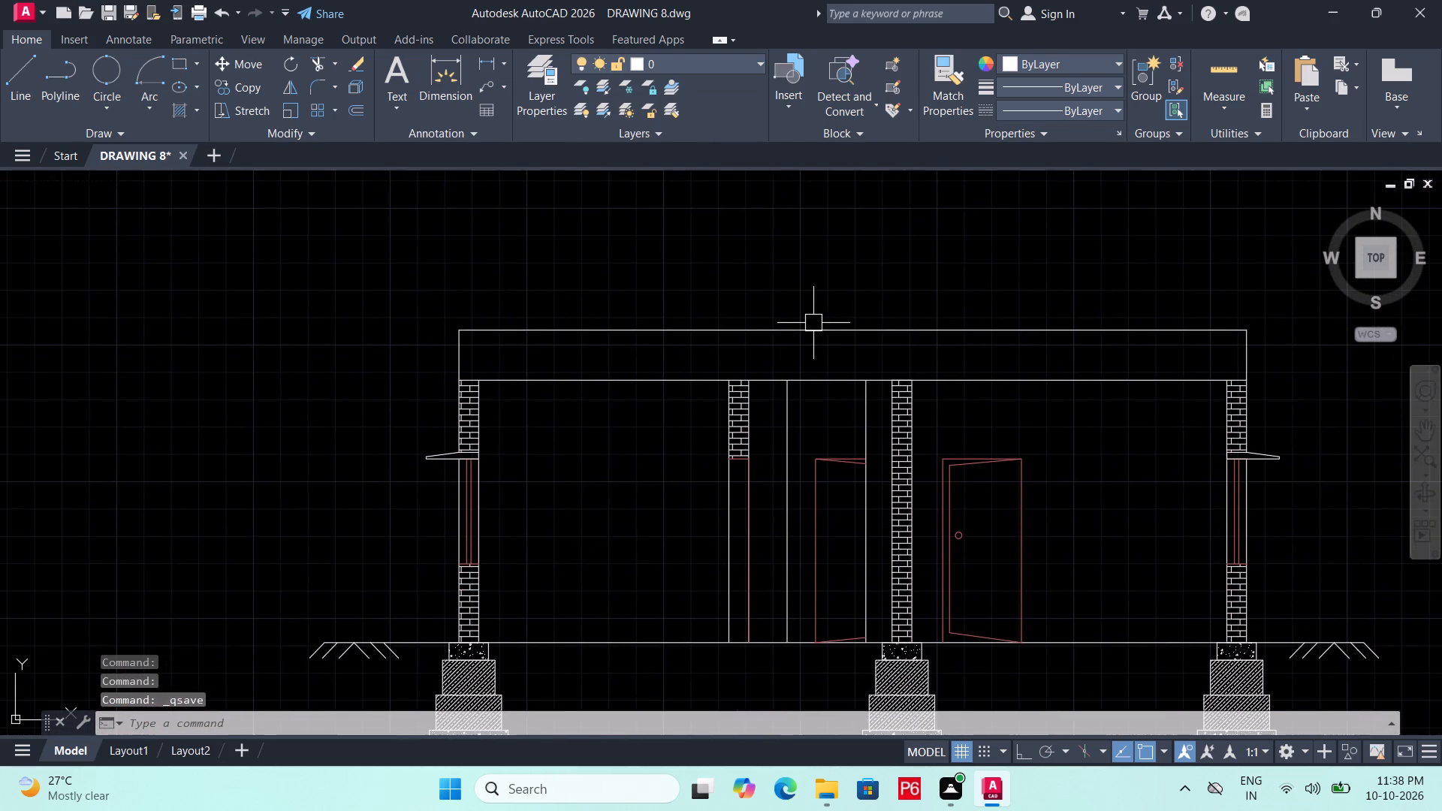
click(1285, 303)
click(431, 424)
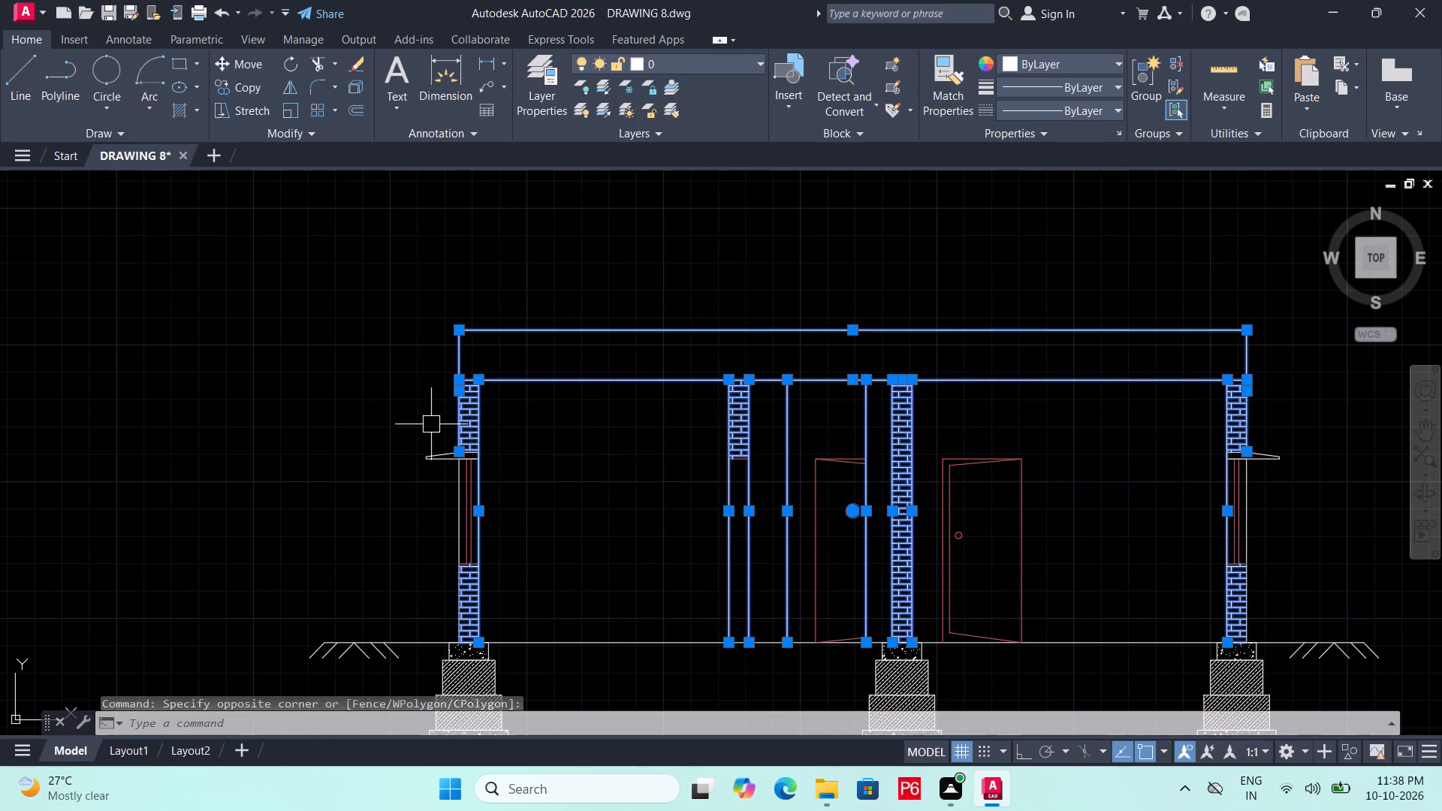
Add section A-A's left sunshade outline, the line under its brickwork and the window's outer white line to the selection.
scroll(532, 496, up, 1)
middle_drag(535, 491, 575, 385)
click(411, 333)
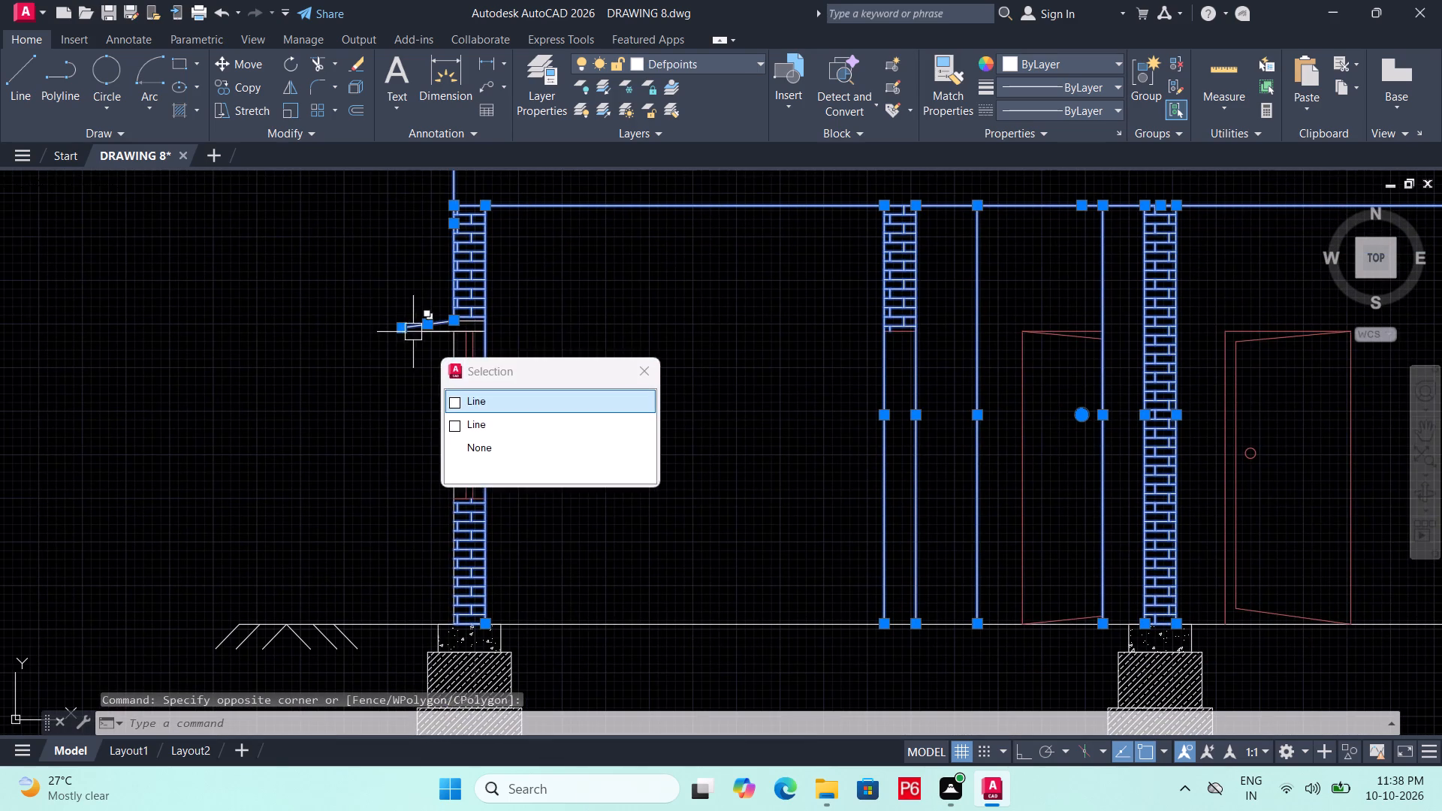
scroll(421, 333, up, 3)
click(399, 327)
scroll(374, 335, up, 3)
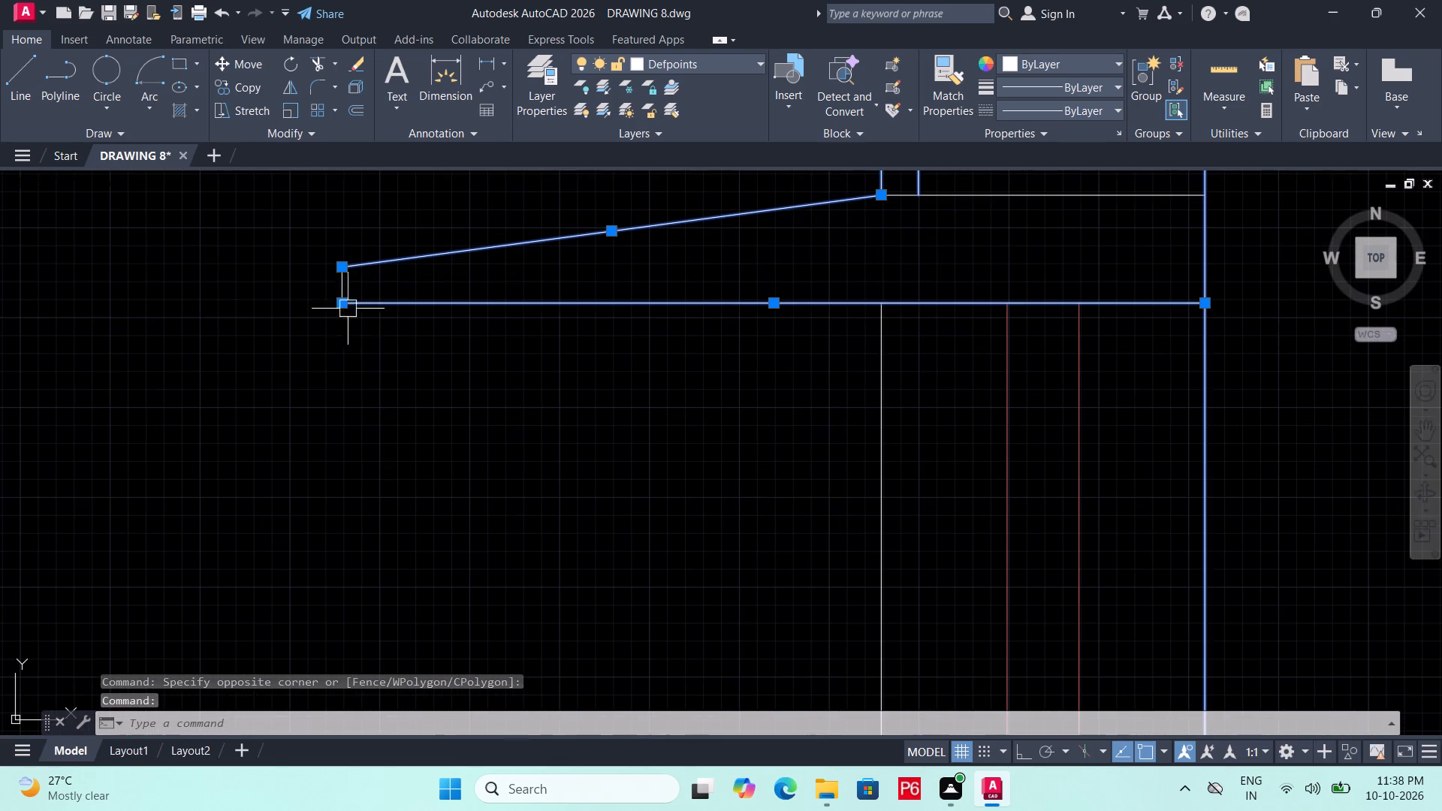
click(340, 291)
scroll(374, 396, down, 2)
middle_click(313, 402)
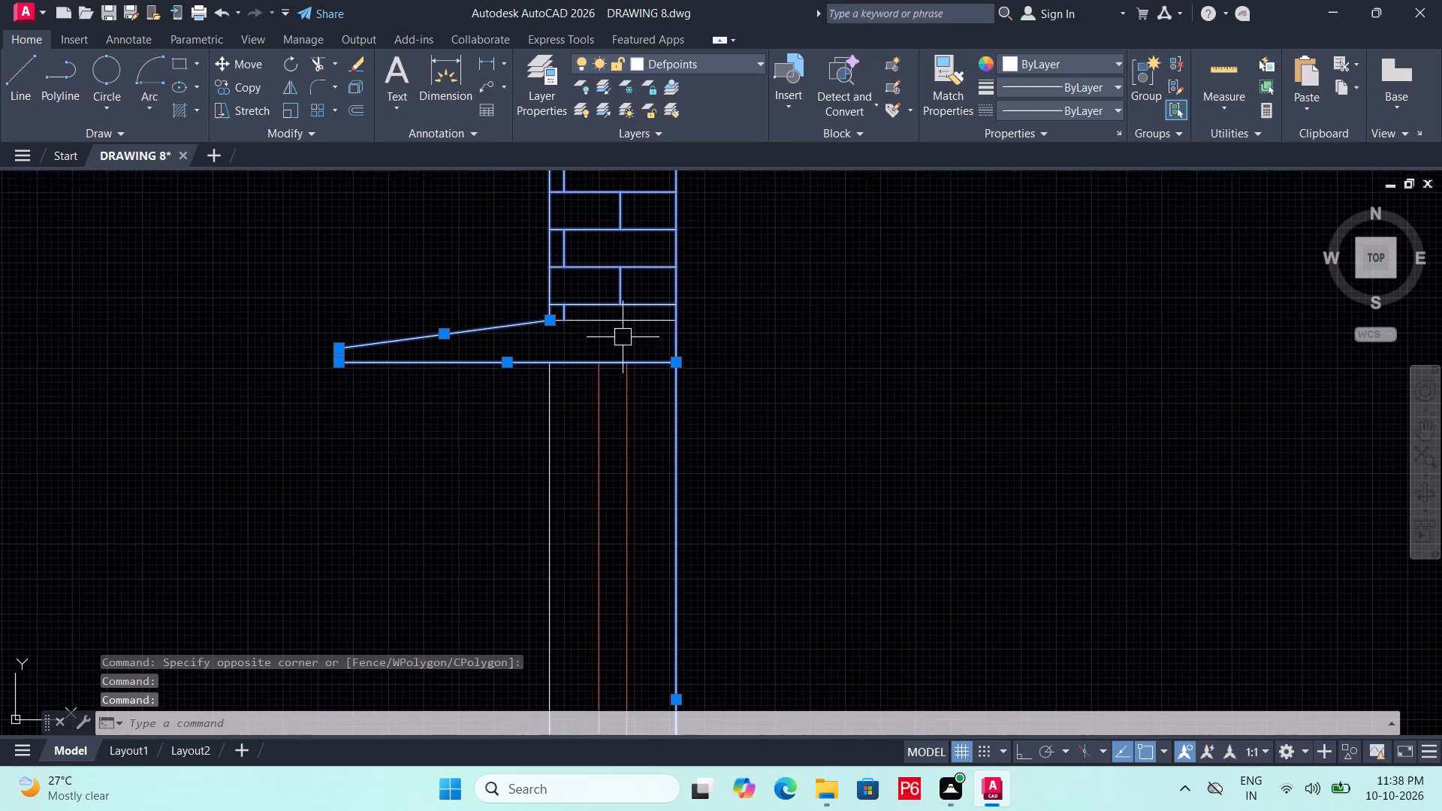
scroll(624, 335, up, 1)
click(637, 313)
middle_drag(744, 341, 747, 146)
scroll(548, 318, down, 2)
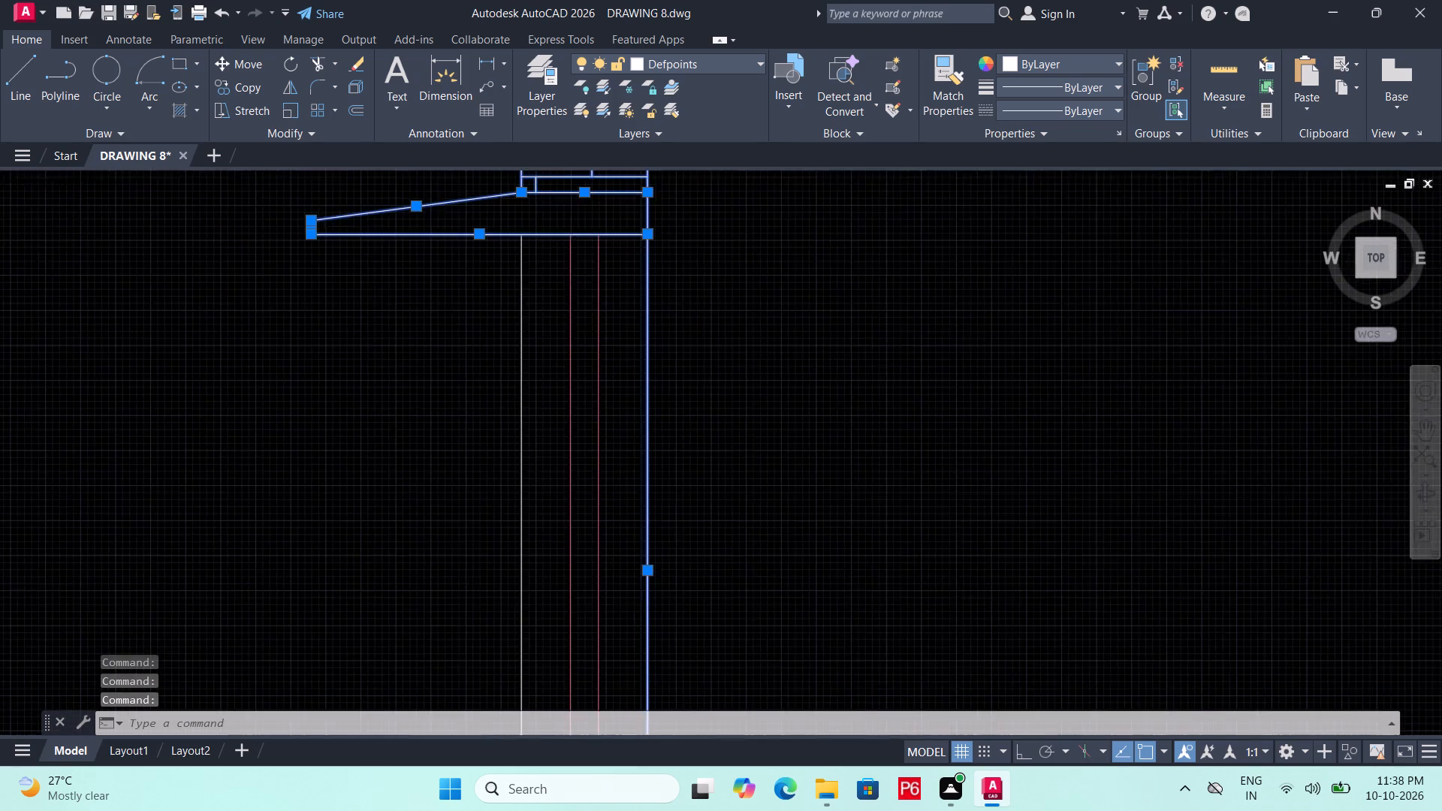
click(542, 335)
click(430, 394)
Add section A-A's ground line and the outlines and hatches of its stepped footings to the selection.
middle_drag(732, 466, 735, 294)
scroll(733, 293, down, 3)
click(822, 412)
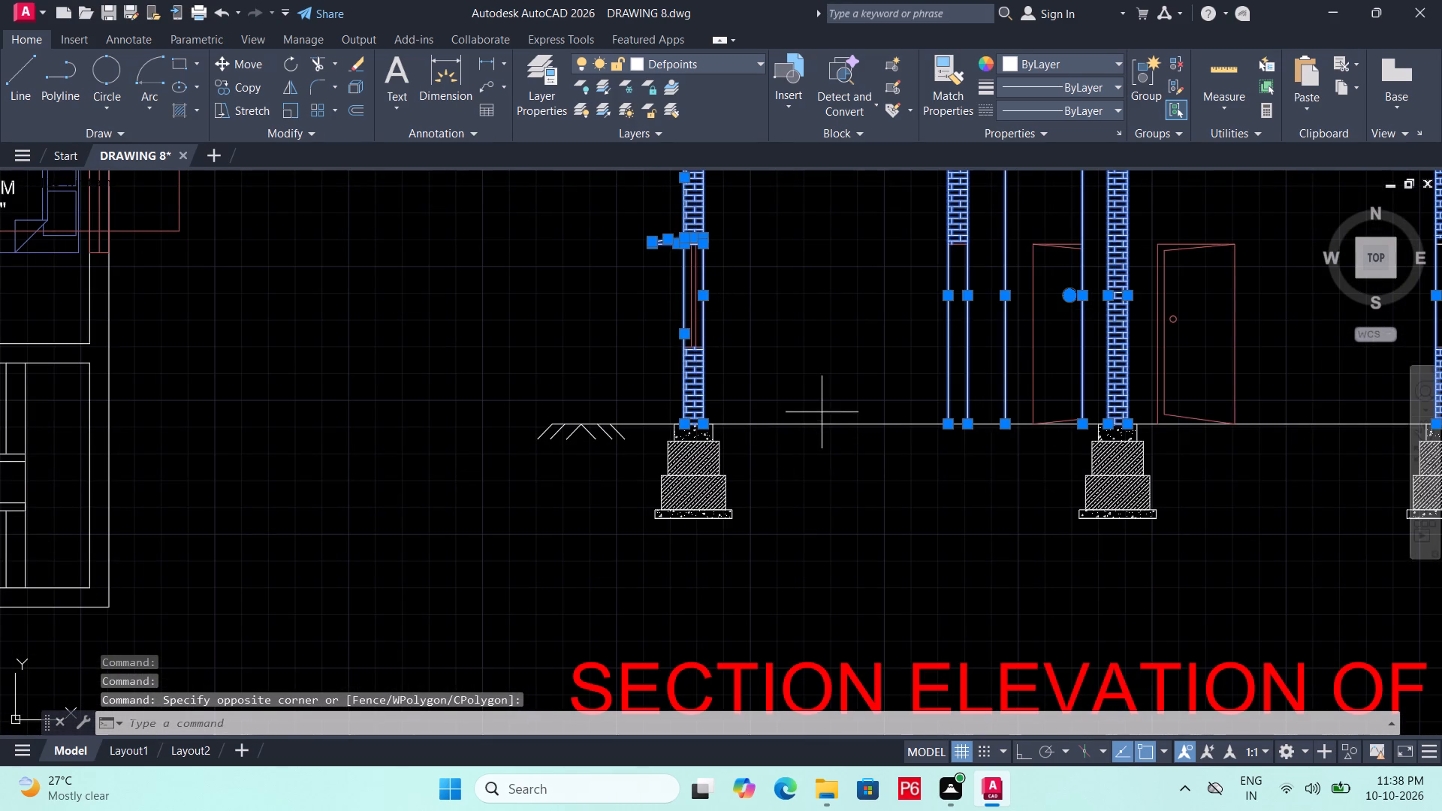
double_click(783, 481)
click(780, 475)
click(505, 548)
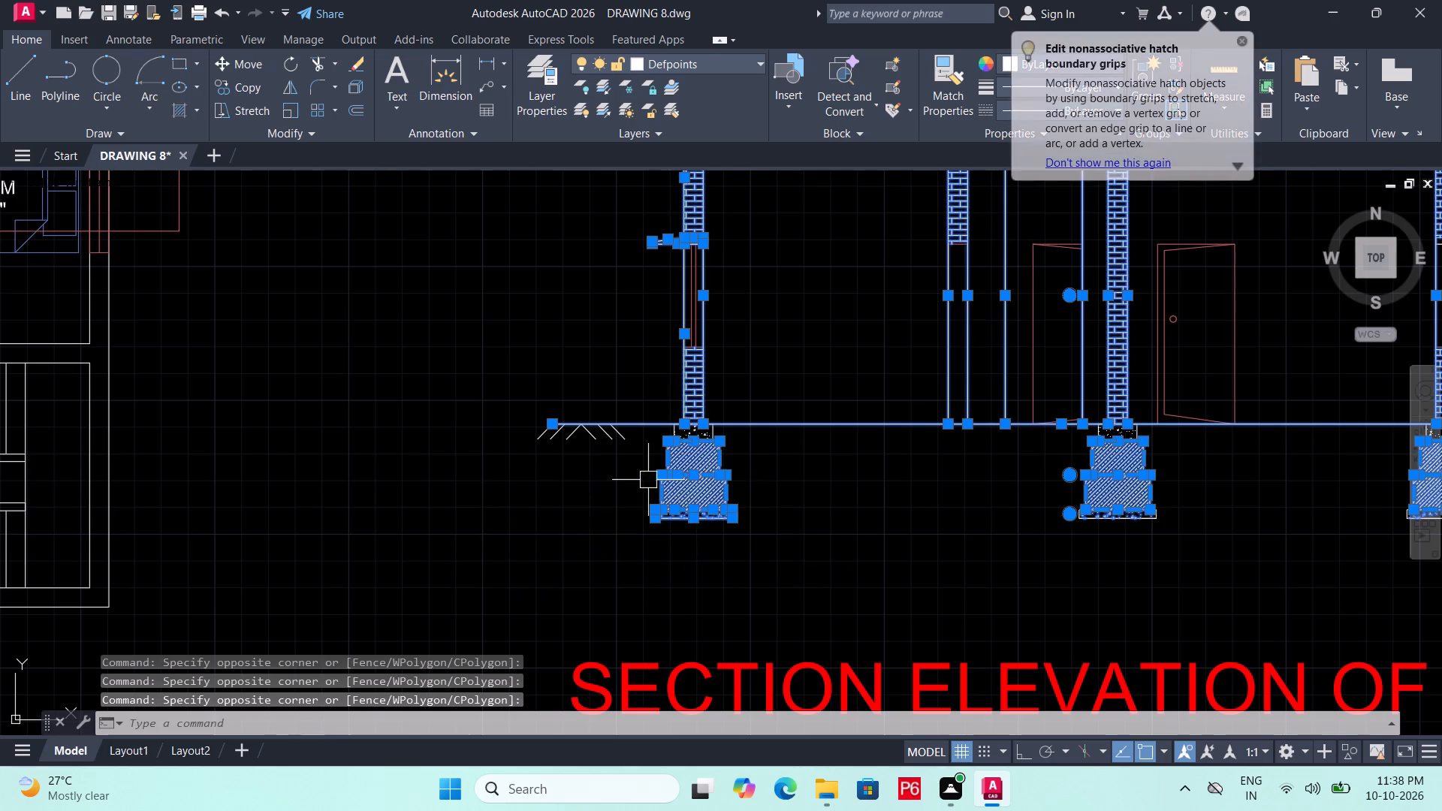
scroll(648, 480, up, 3)
drag(942, 294, 934, 295)
click(633, 302)
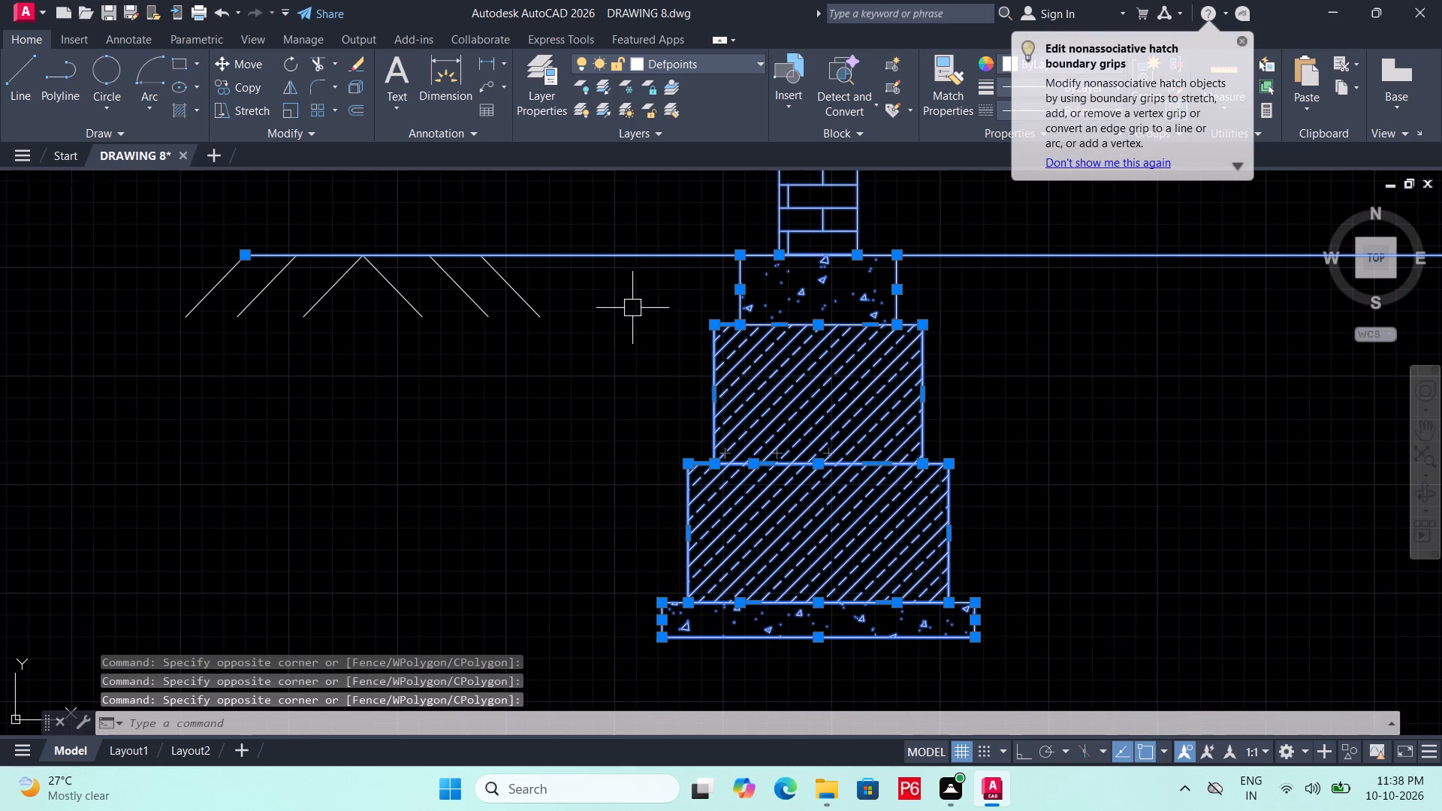
Add section A-A's right sunshade outline and the line under the brickwork above it to the selection.
scroll(1051, 553, down, 1)
middle_drag(1027, 552, 324, 565)
scroll(303, 562, down, 2)
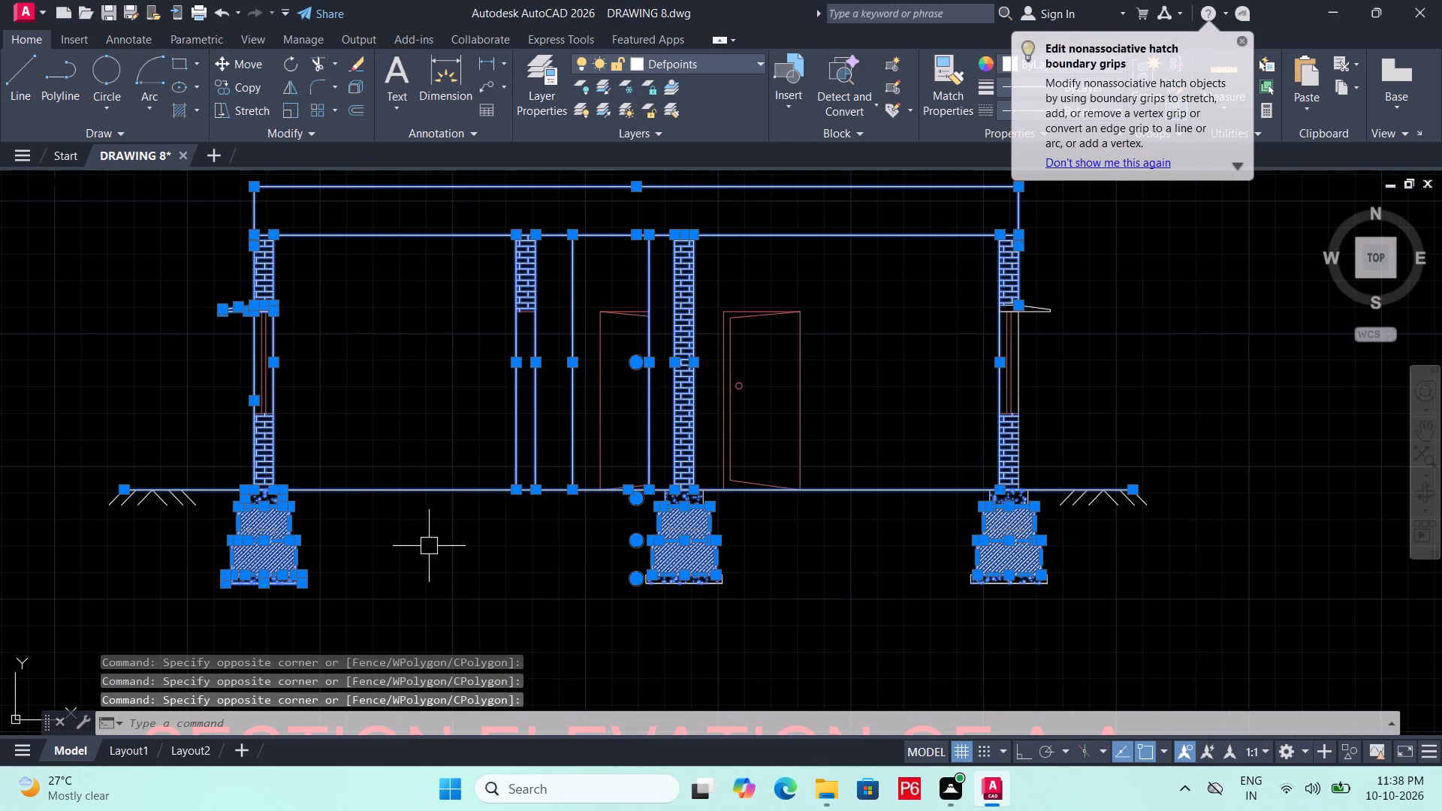
scroll(1055, 302, up, 3)
click(1044, 303)
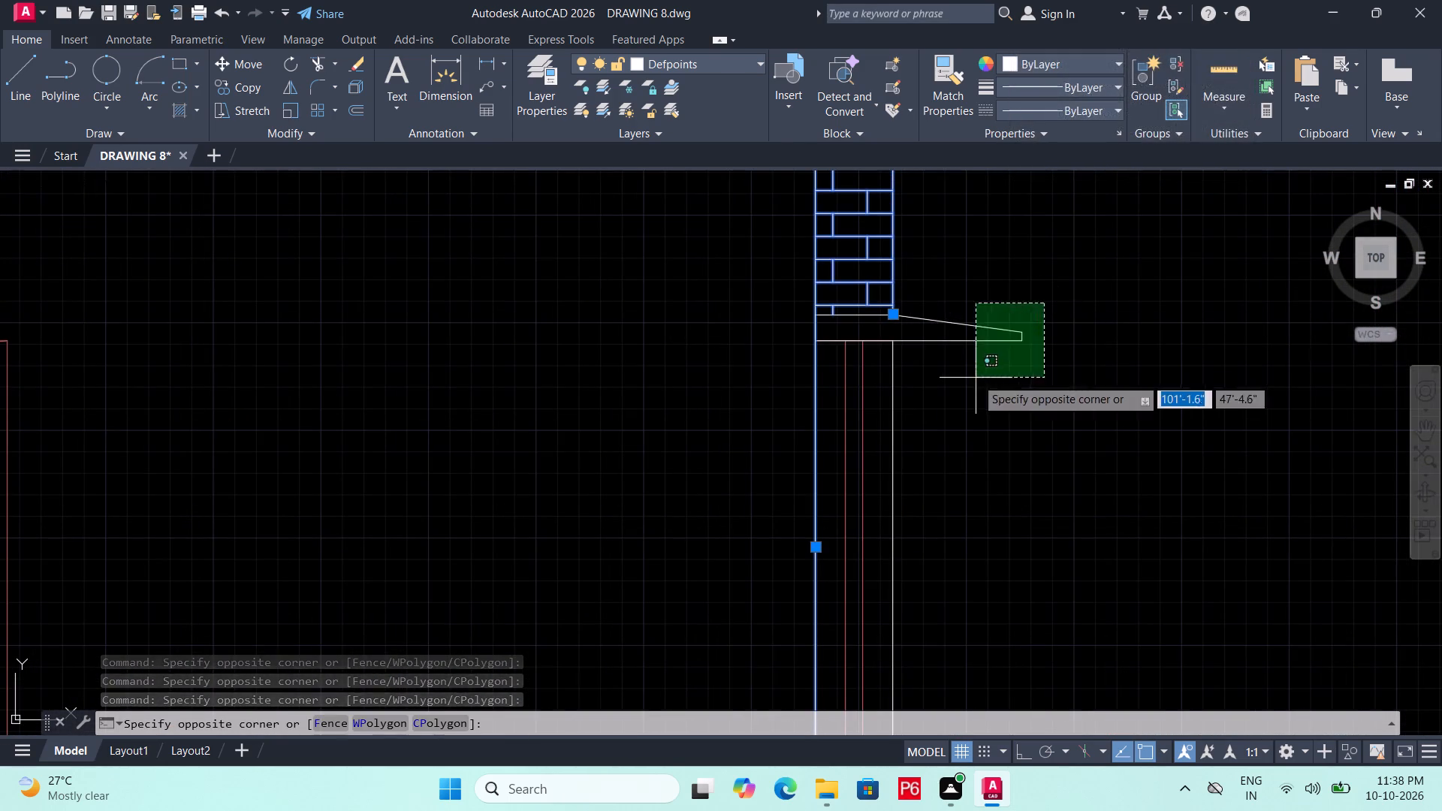
click(976, 378)
scroll(900, 333, up, 3)
click(789, 261)
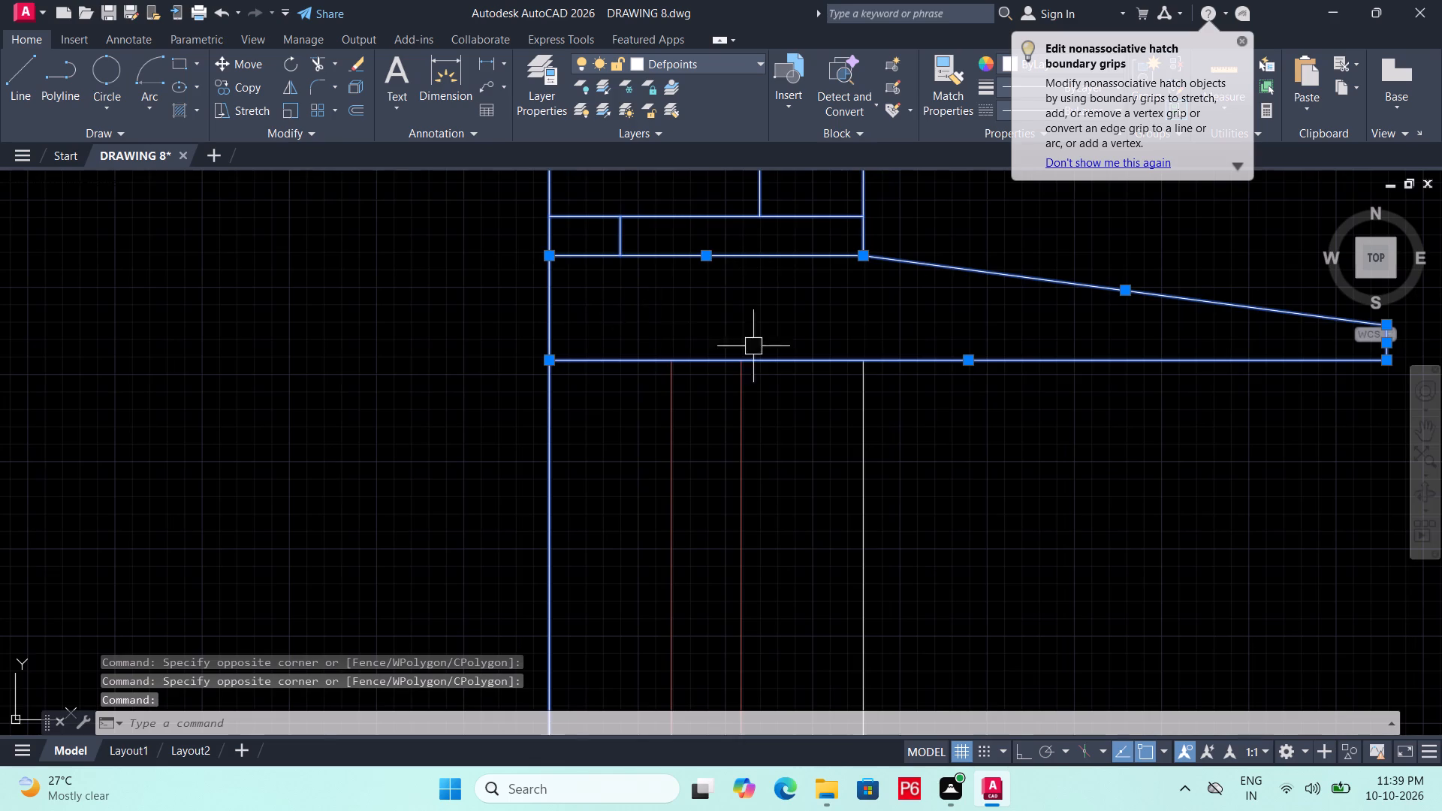
Add the ground hatching at both ends of section A-A and move all the selected linework to layer 0.
scroll(1008, 399, down, 4)
scroll(932, 396, down, 2)
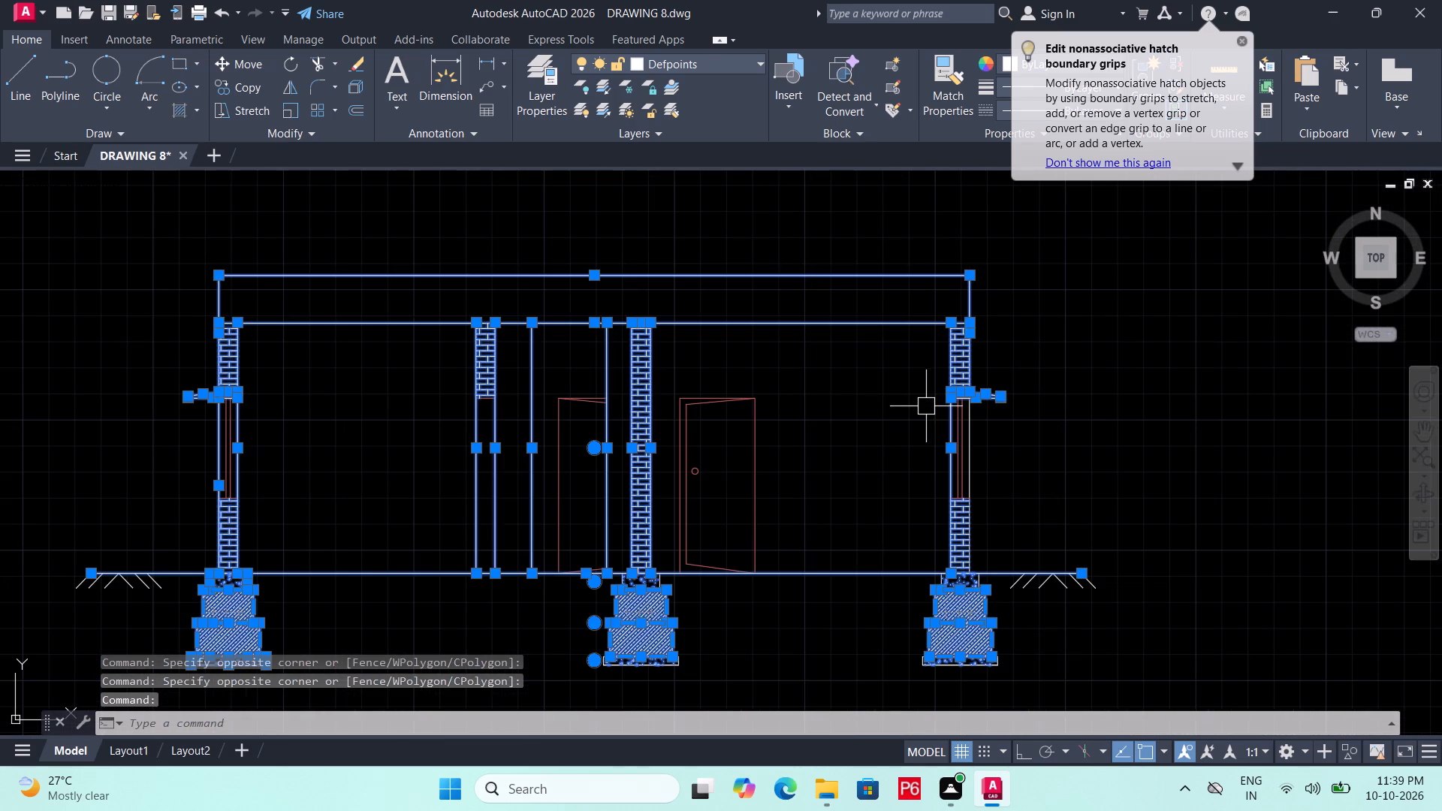
middle_drag(918, 496, 925, 372)
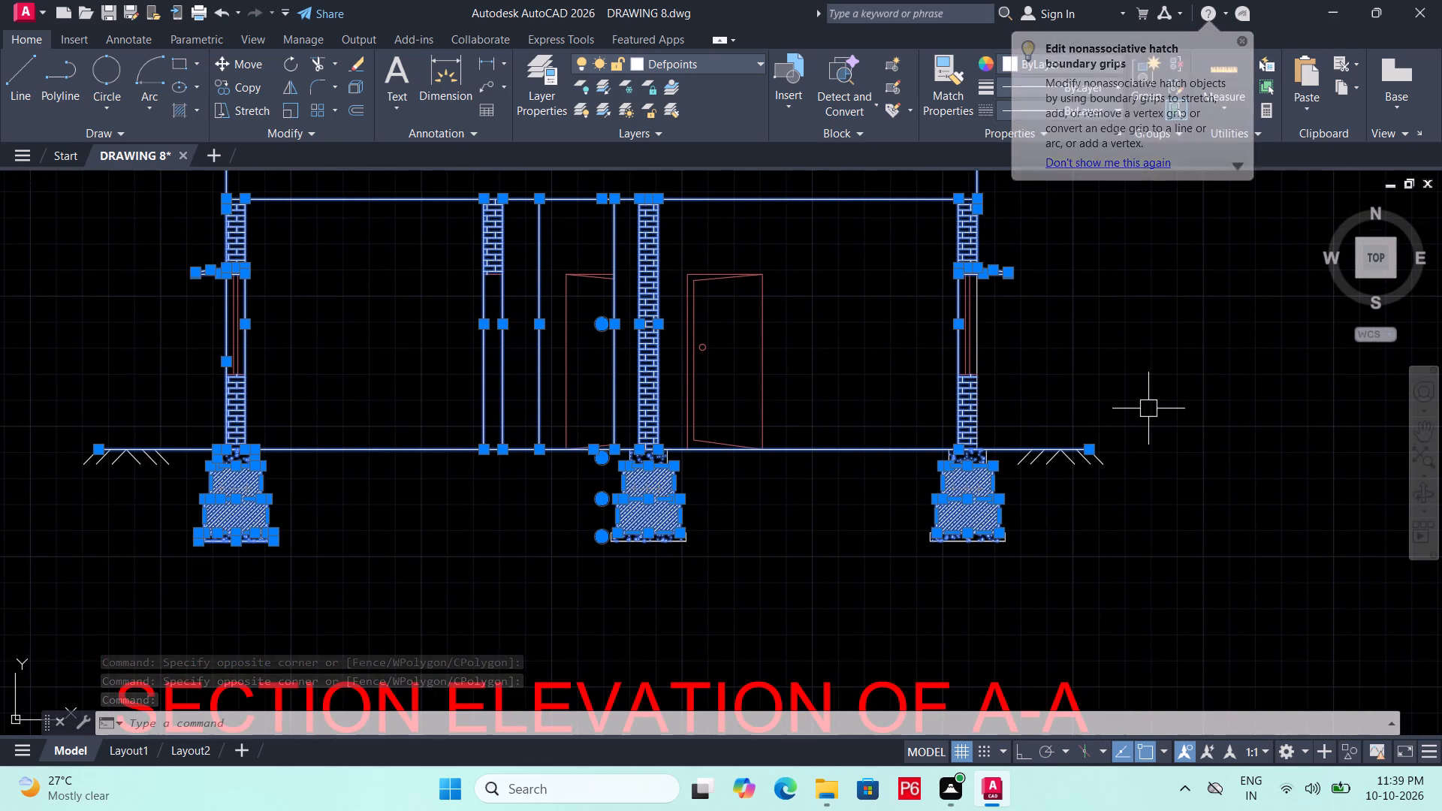
click(1148, 409)
click(1016, 483)
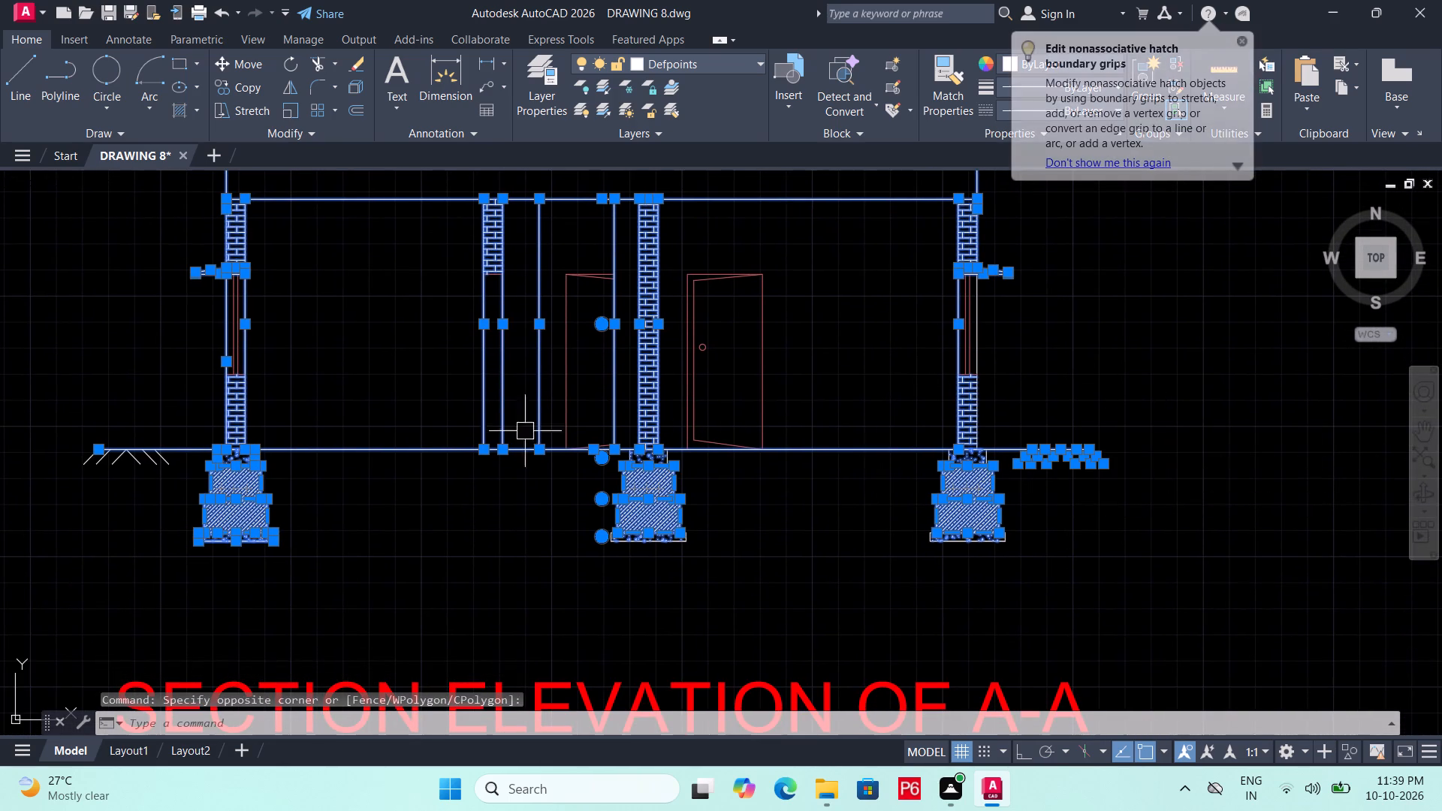
click(169, 425)
click(13, 499)
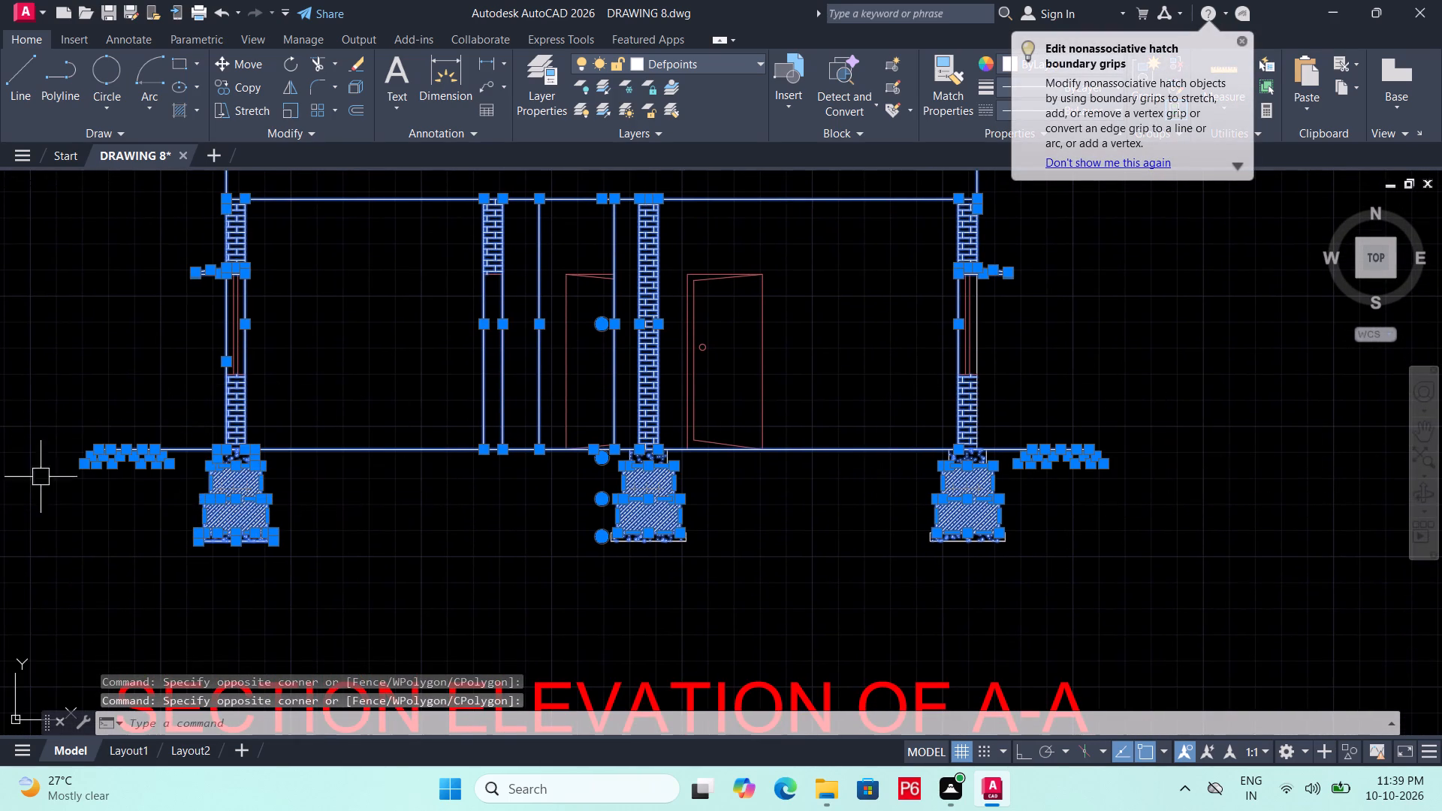
click(692, 66)
click(671, 84)
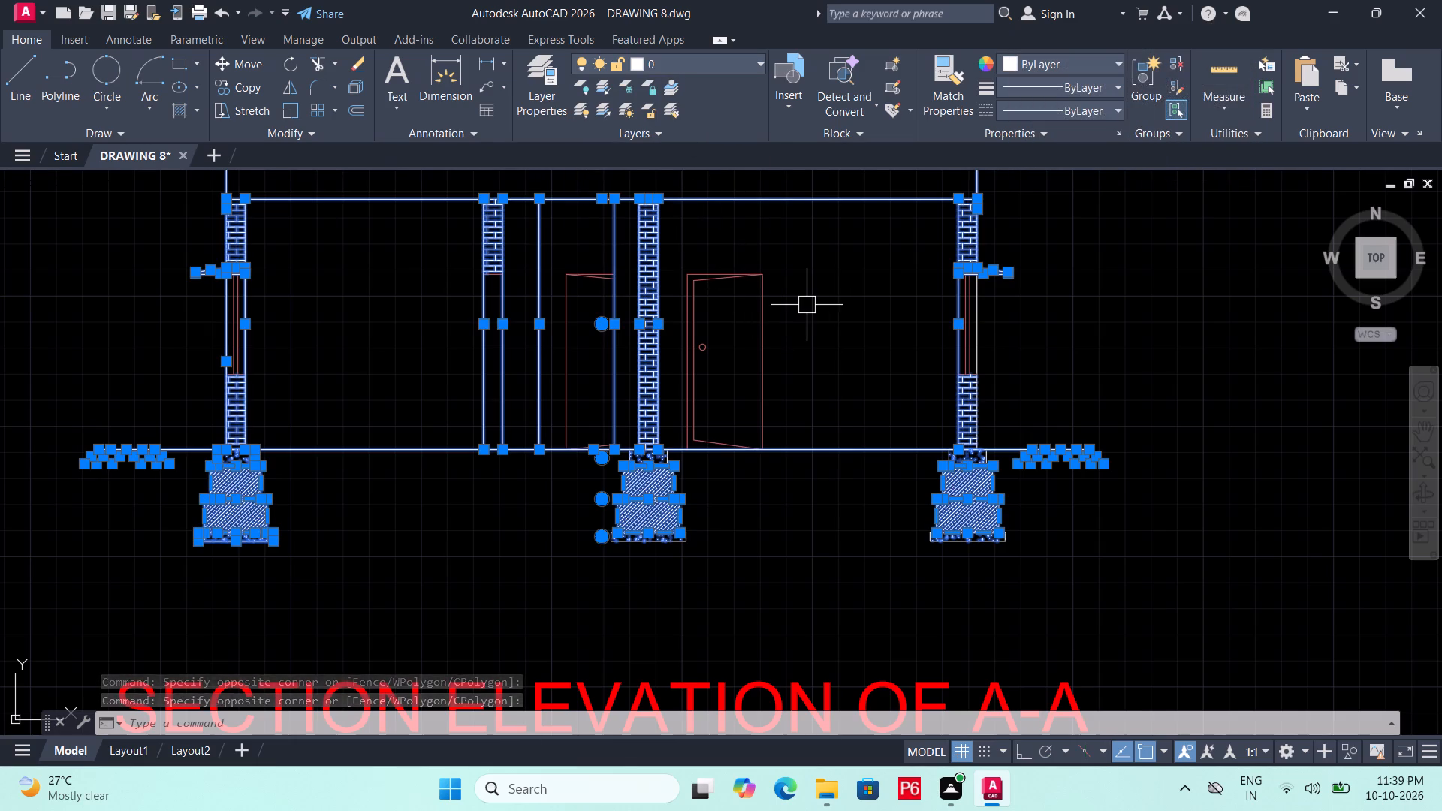
key(Escape)
Save the drawing.
key(ctrl+s)
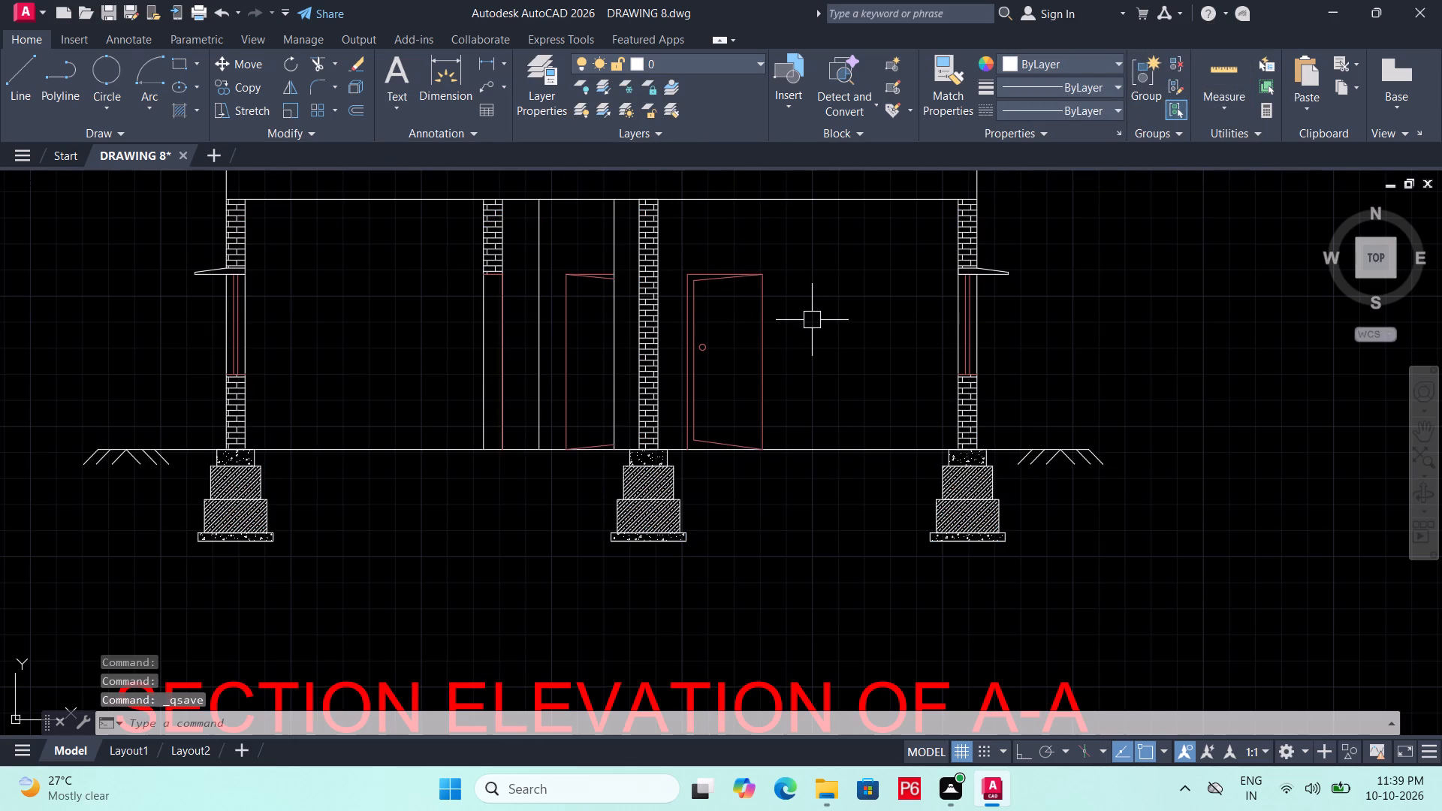
Start a plot using the previous plot's page setup, with Microsoft Print to PDF on A4 paper.
middle_drag(812, 320, 928, 369)
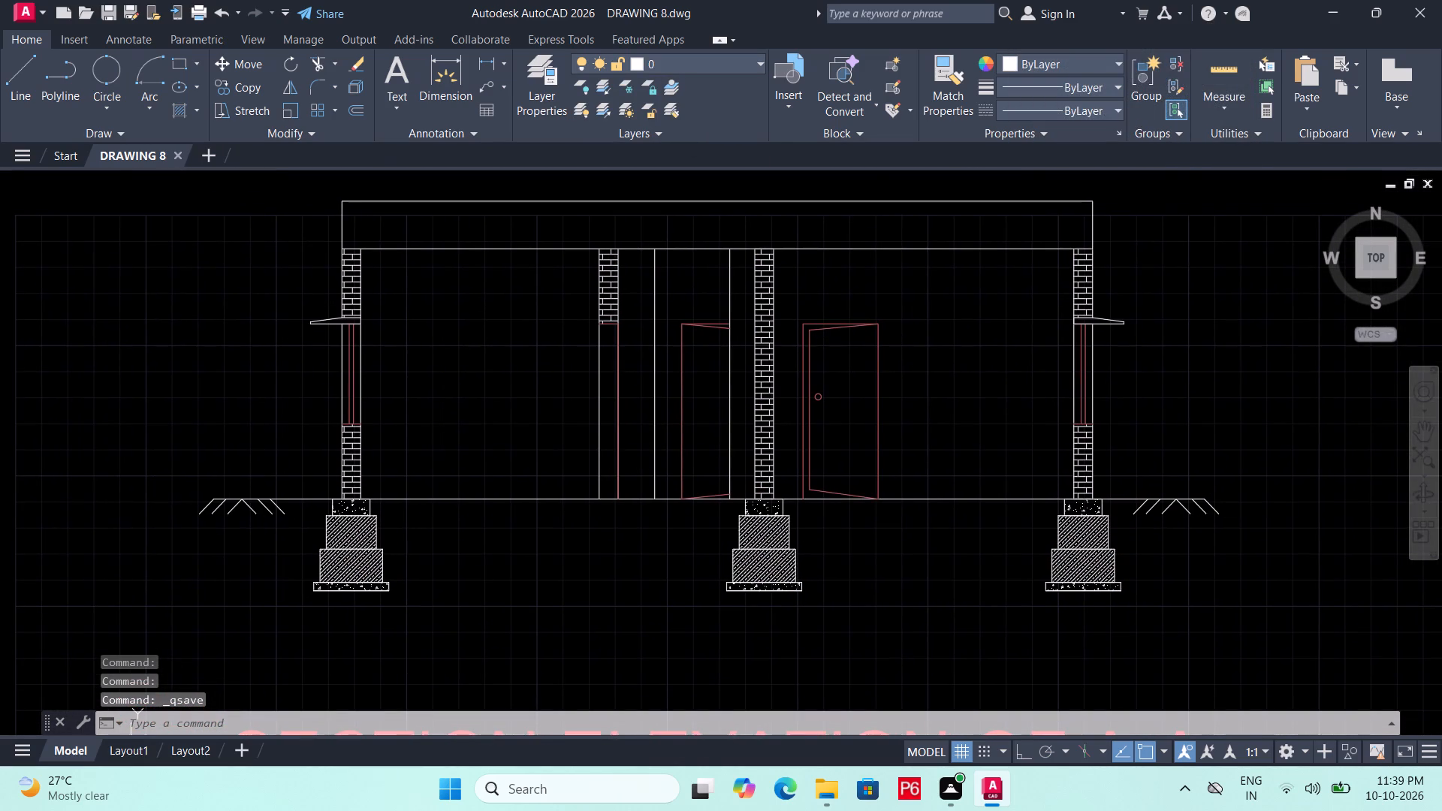
scroll(928, 369, down, 1)
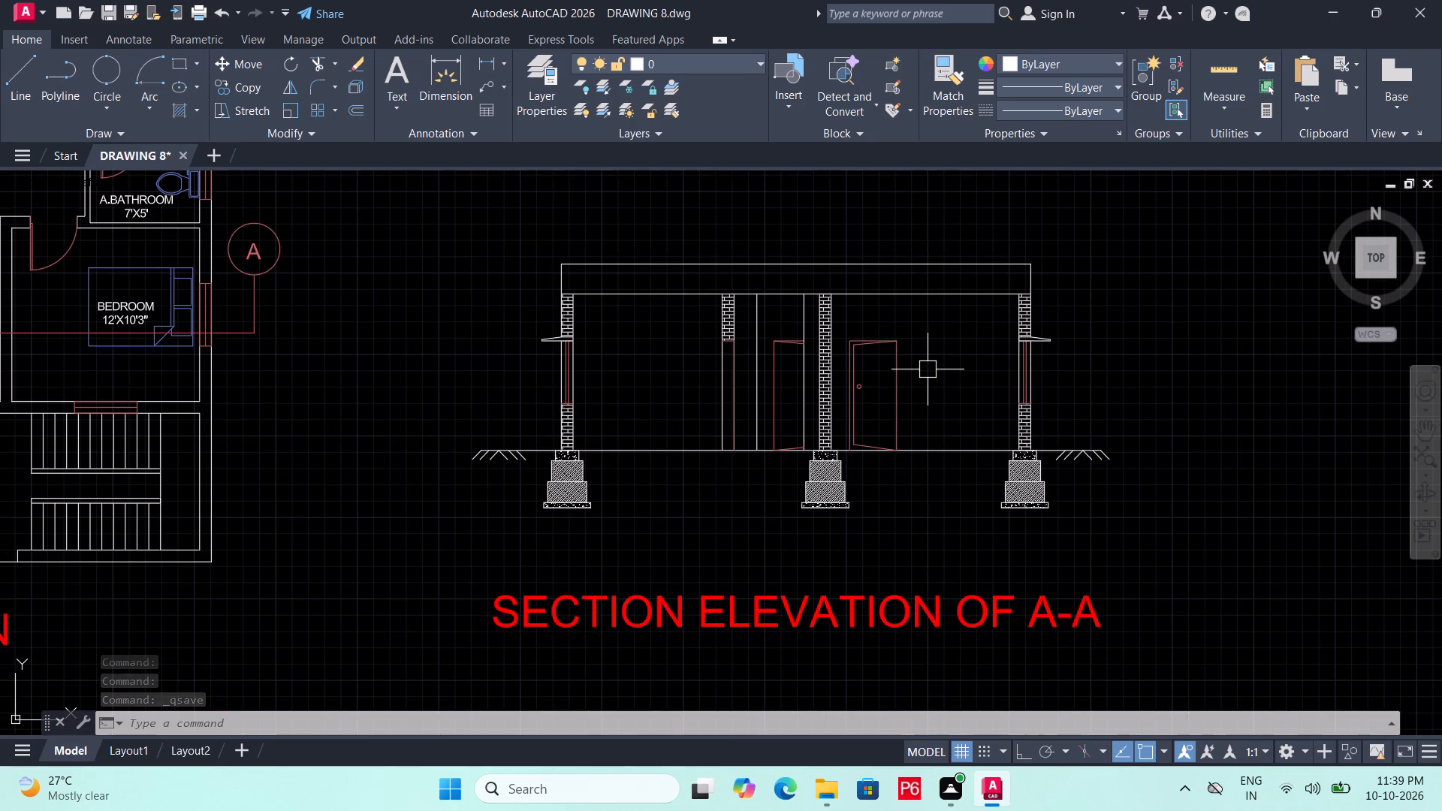
key(p)
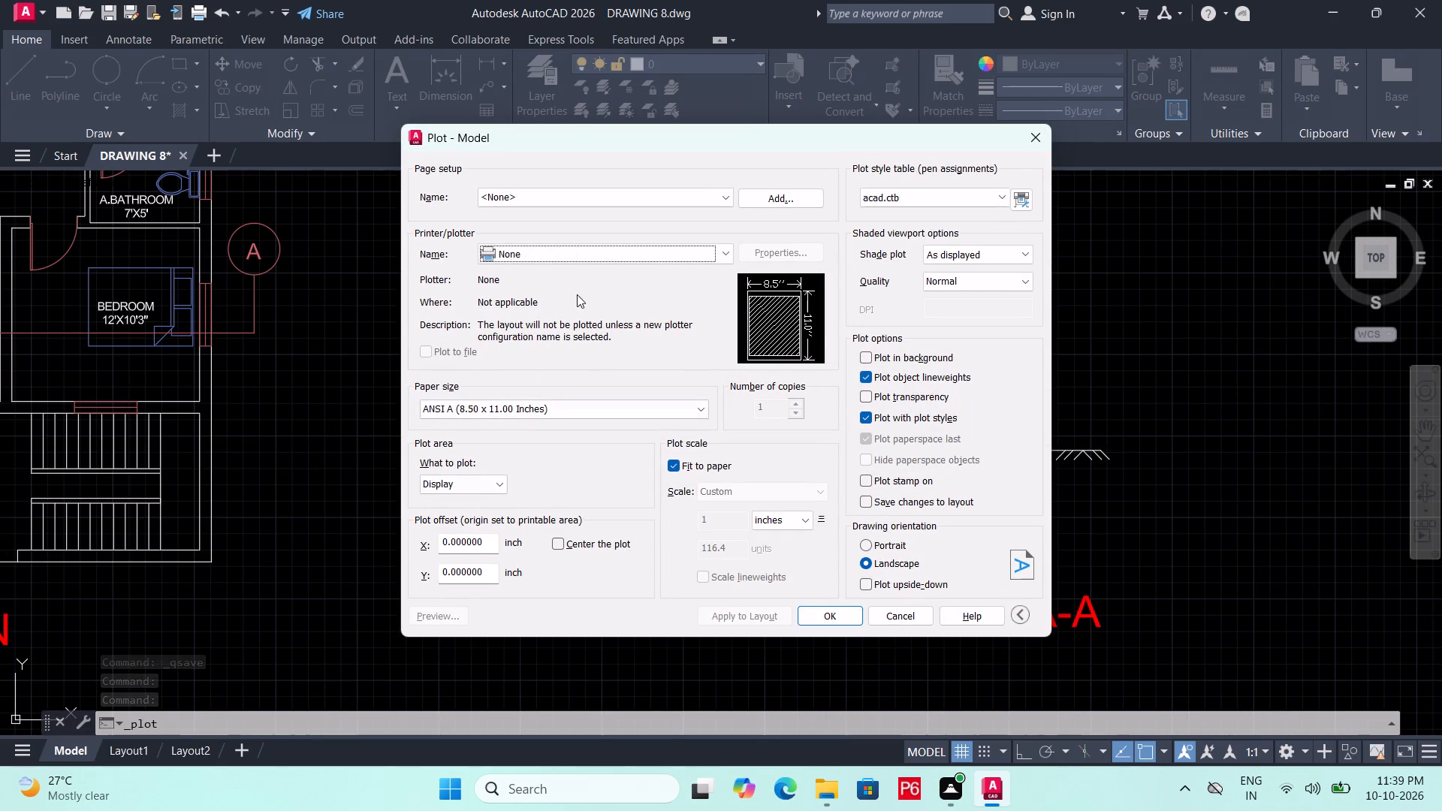
click(670, 203)
click(661, 227)
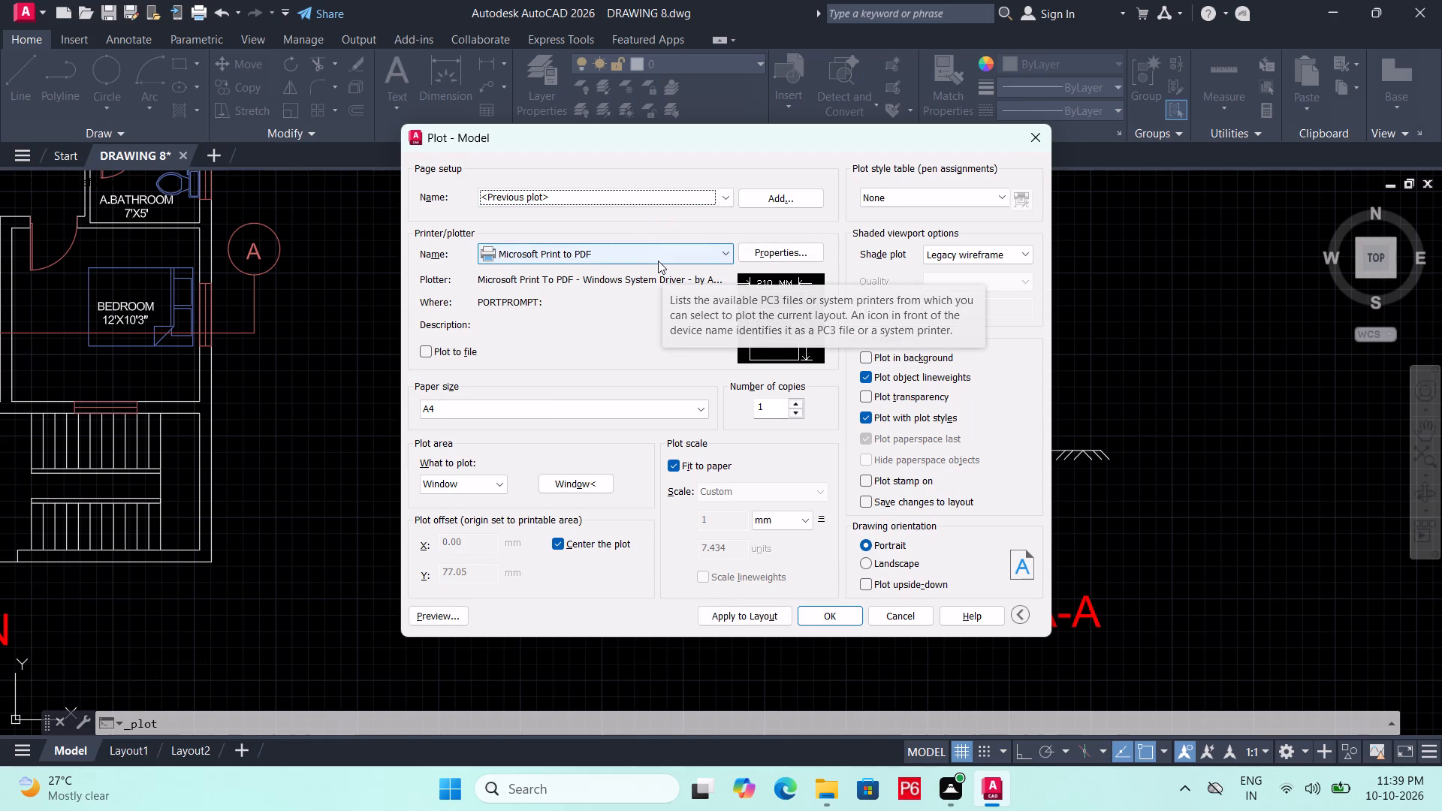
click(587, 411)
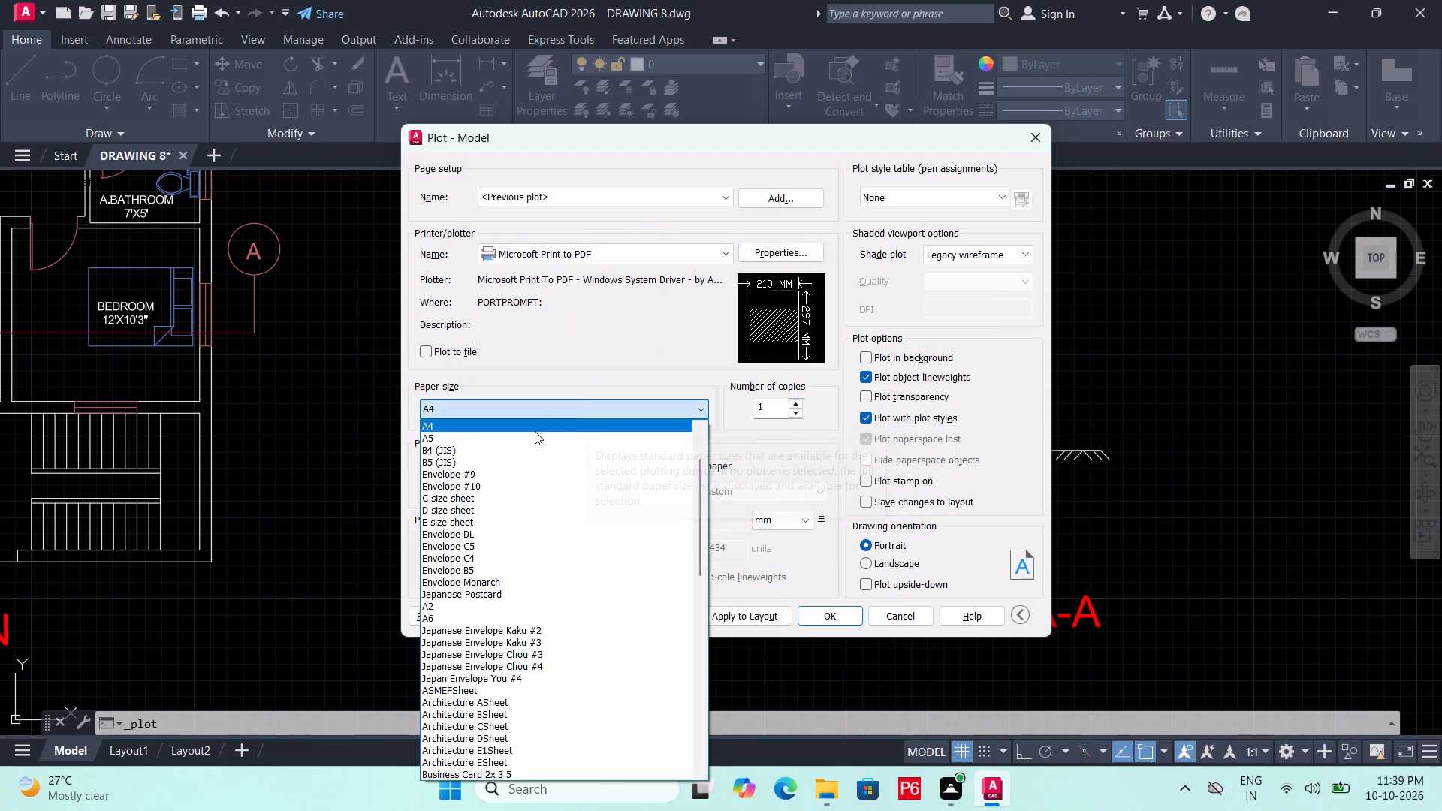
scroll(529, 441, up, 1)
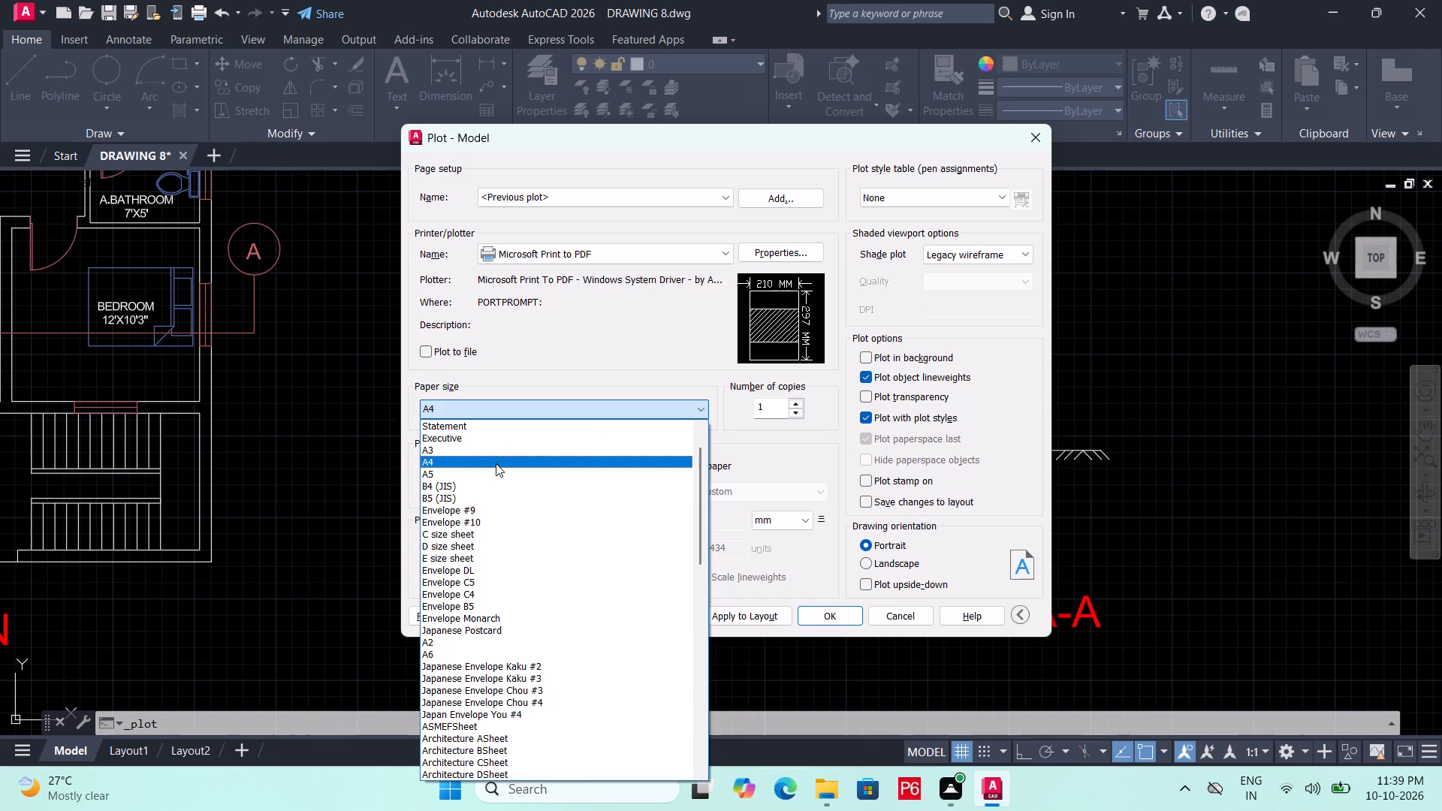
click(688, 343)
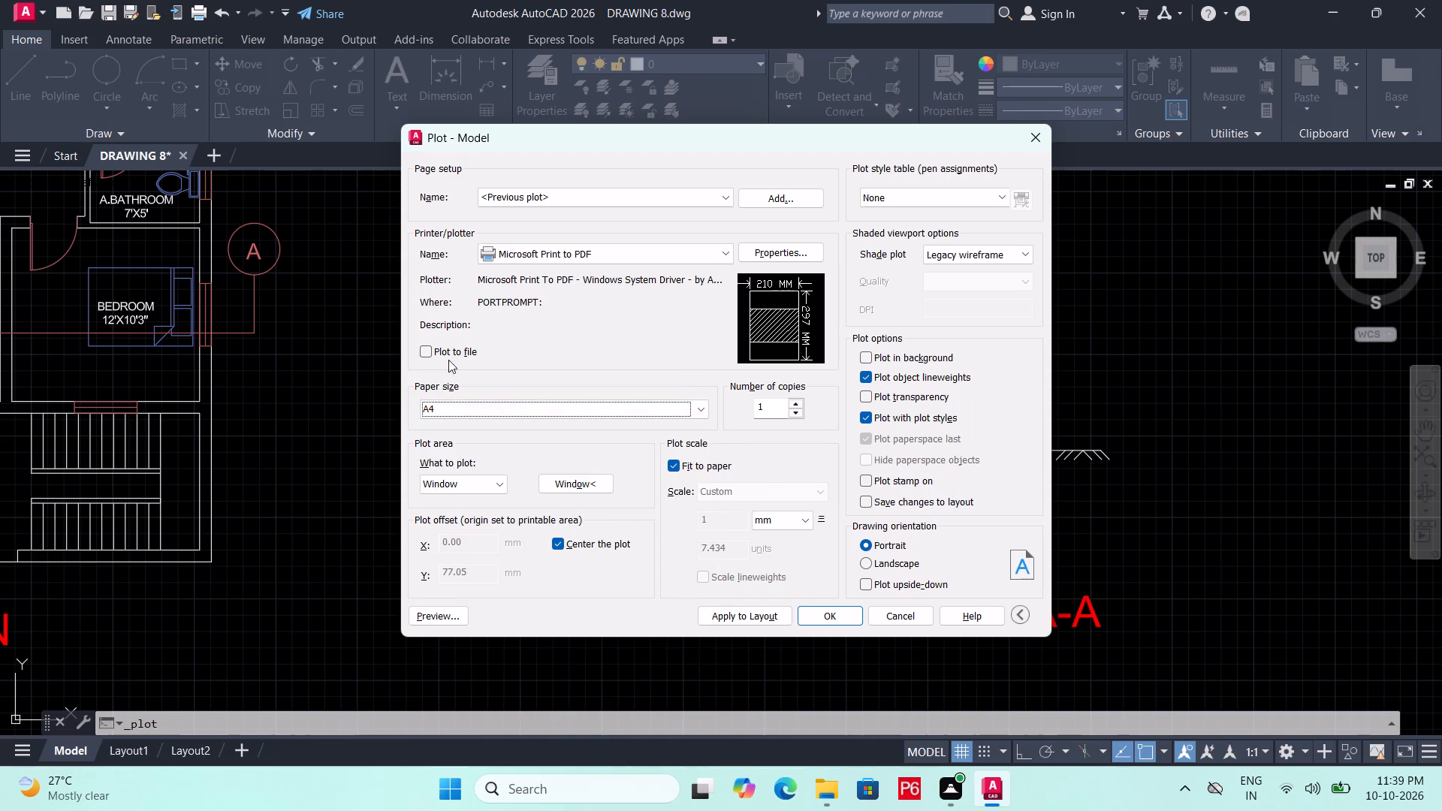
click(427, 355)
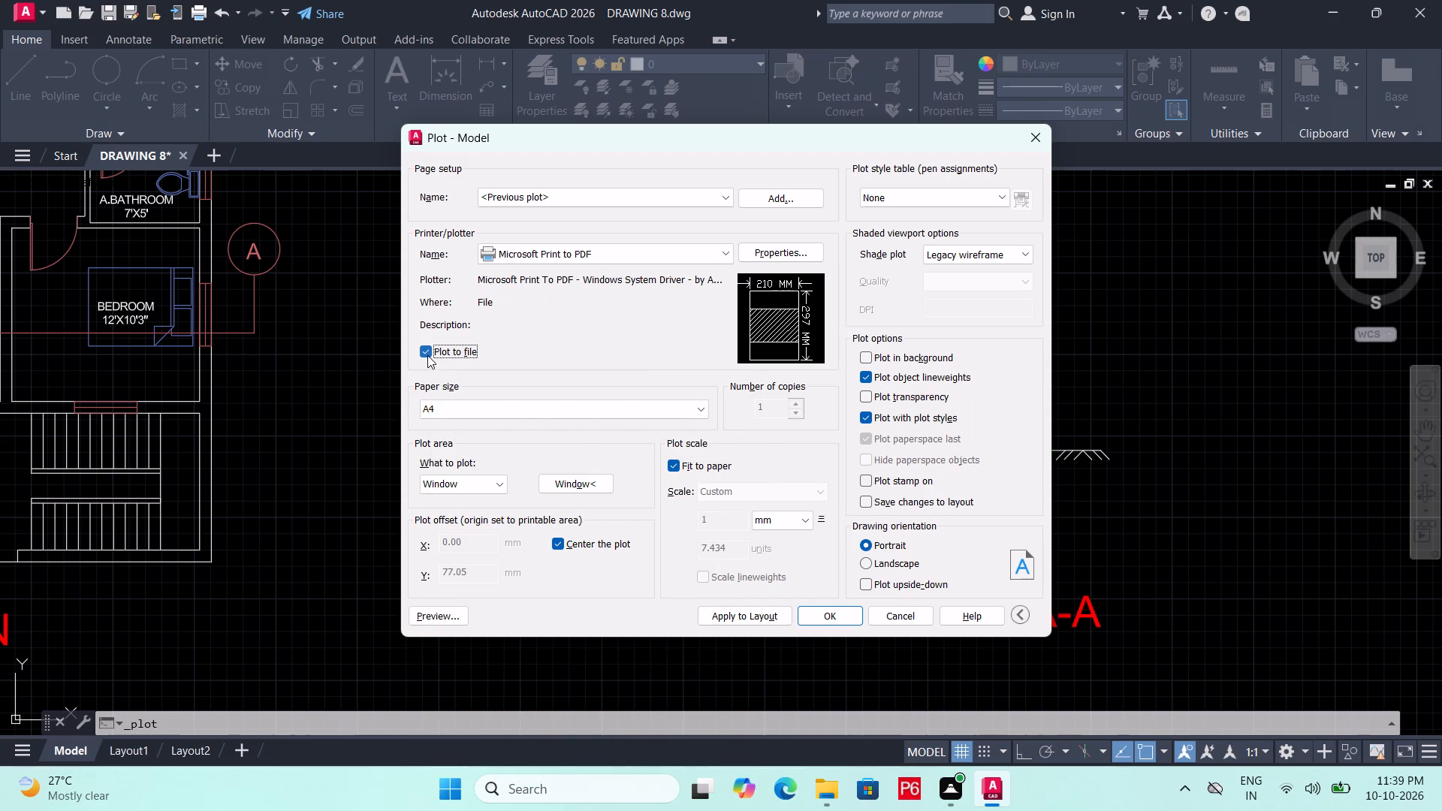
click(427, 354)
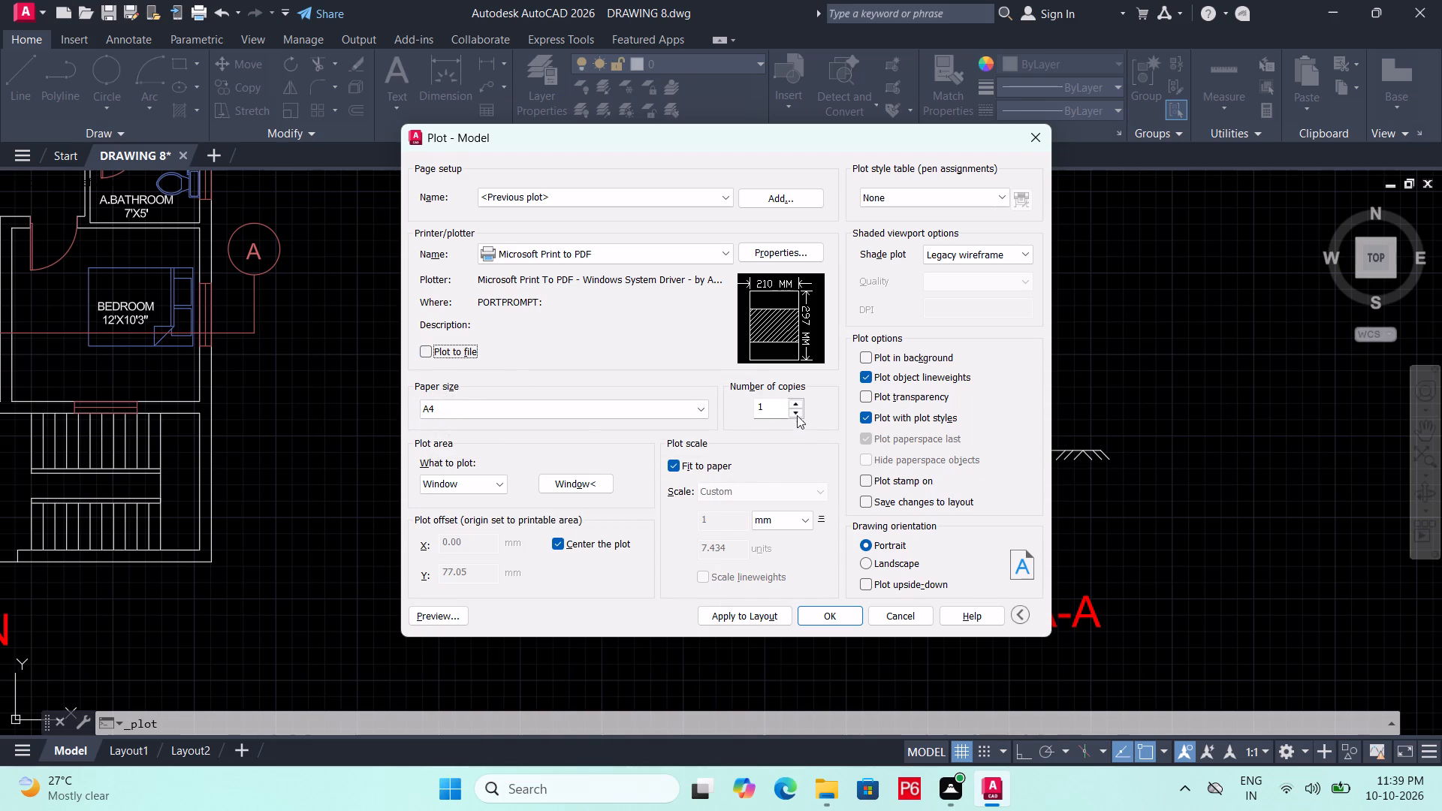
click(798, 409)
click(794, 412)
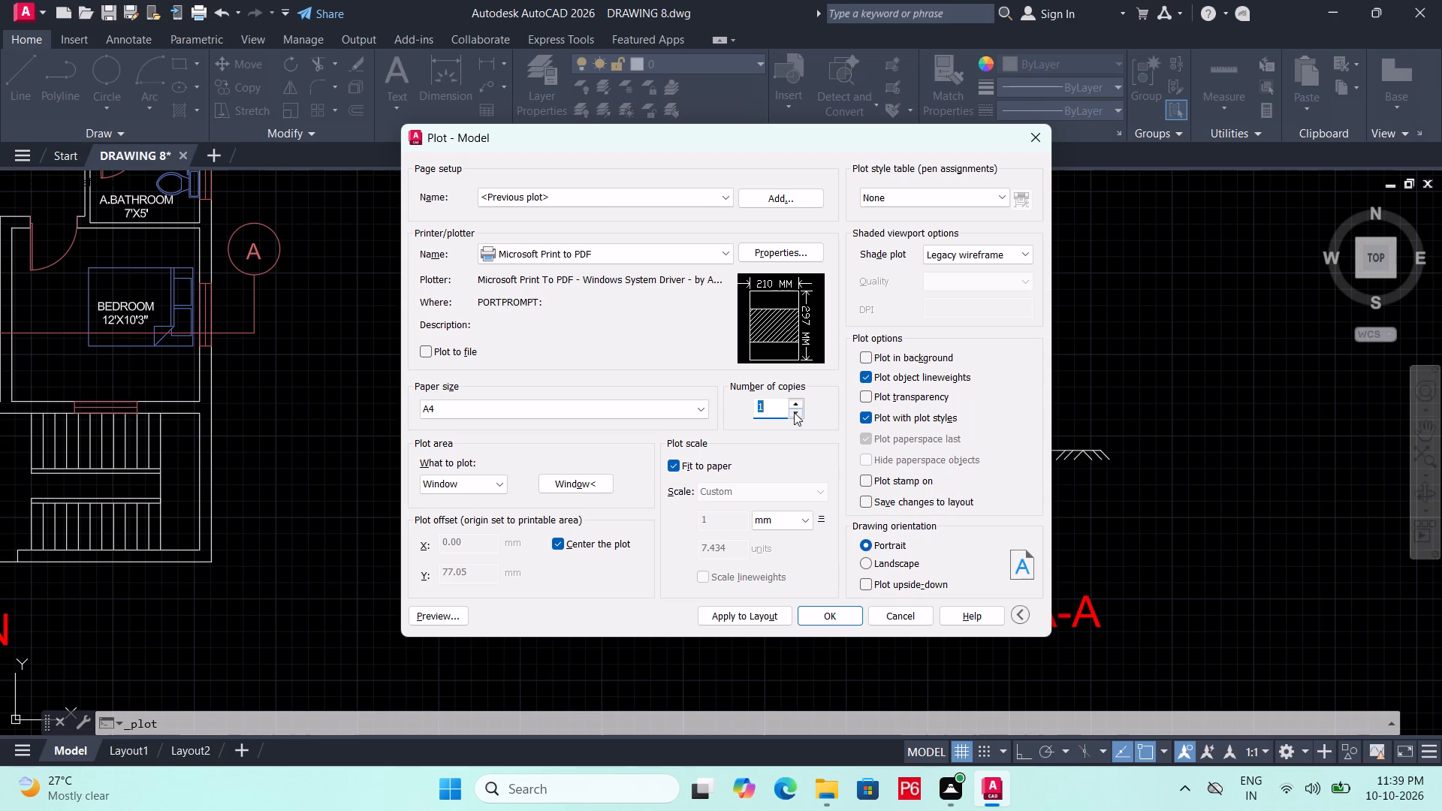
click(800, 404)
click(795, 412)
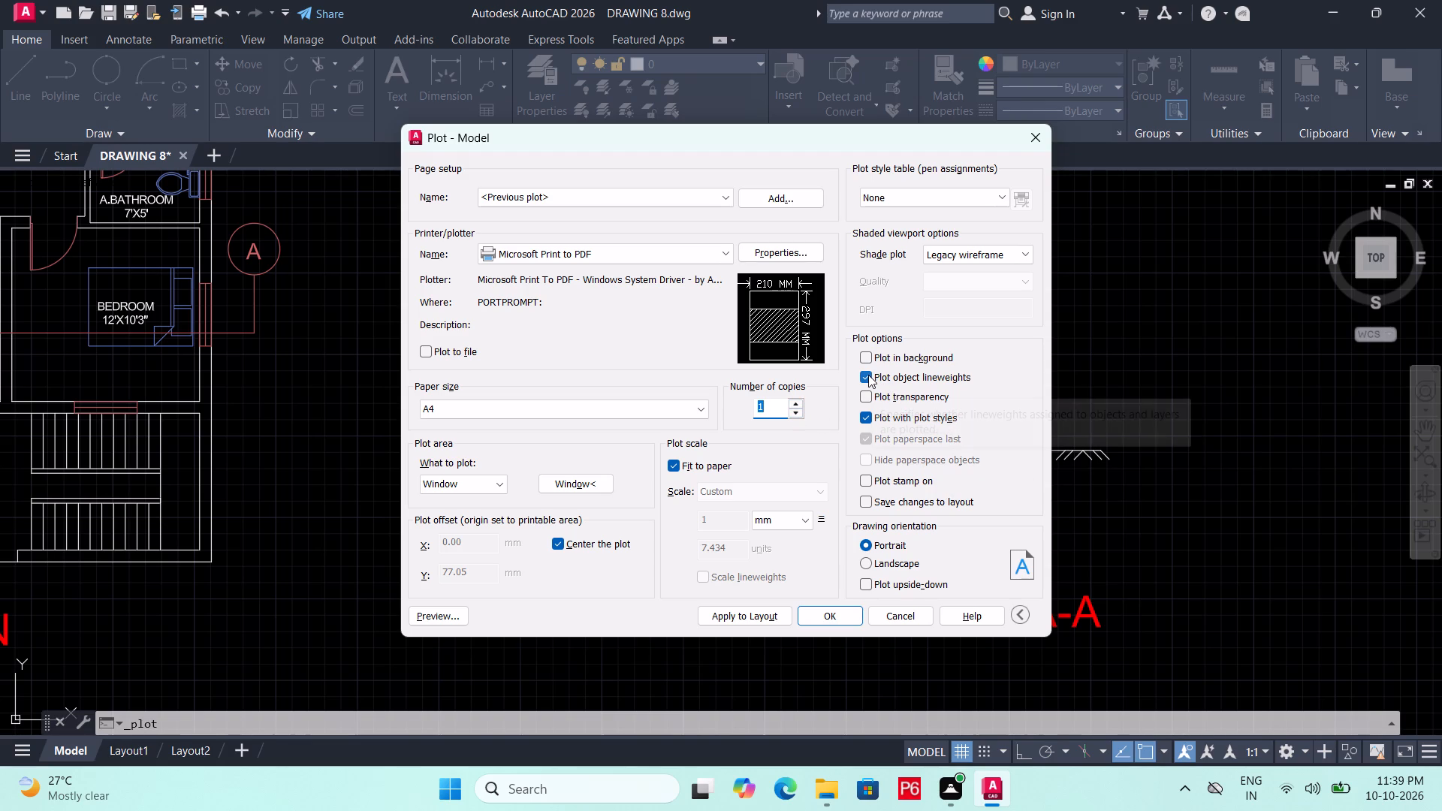
Preview the plot to check how the plan, elevation and section sit on the sheet, and return to the plot settings.
click(428, 614)
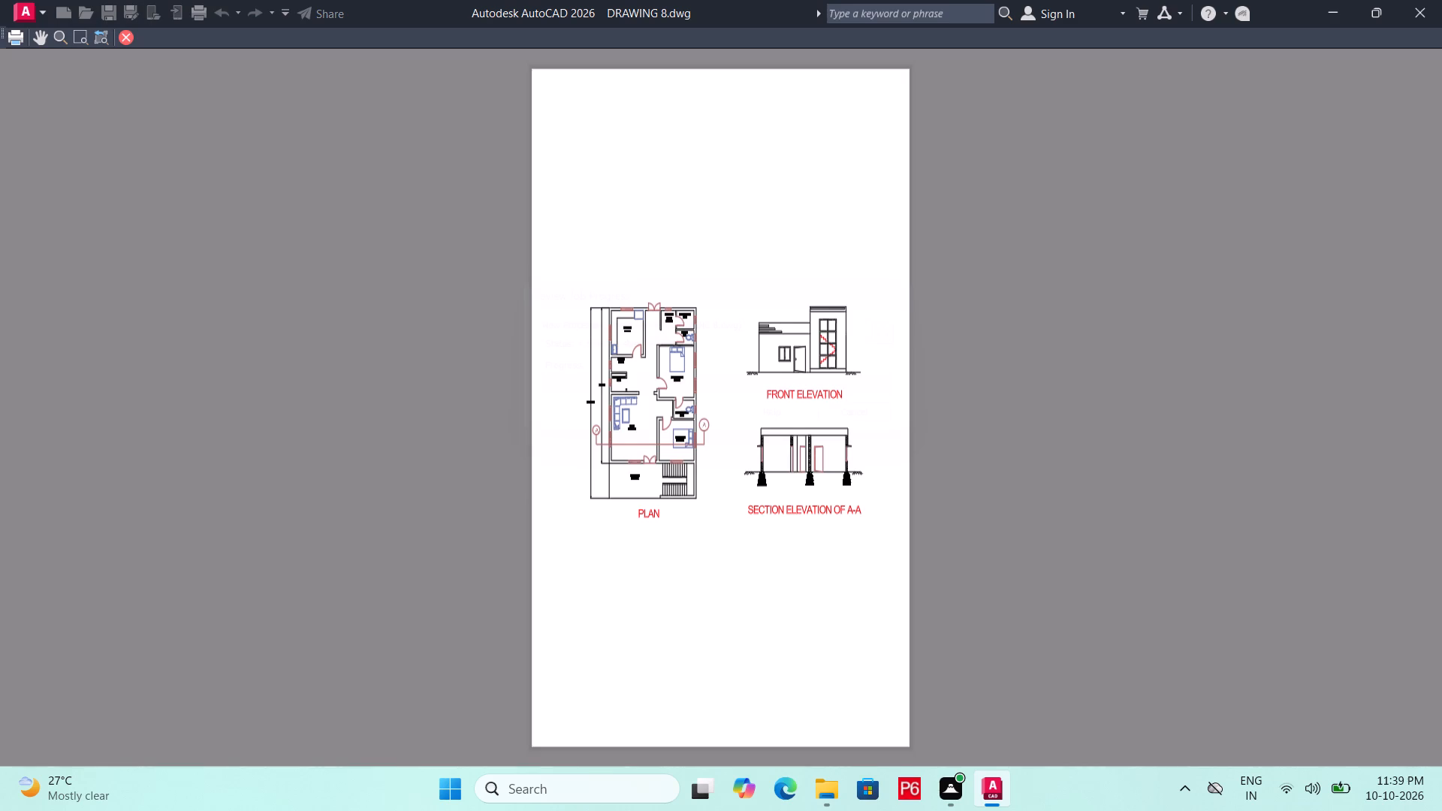
click(124, 35)
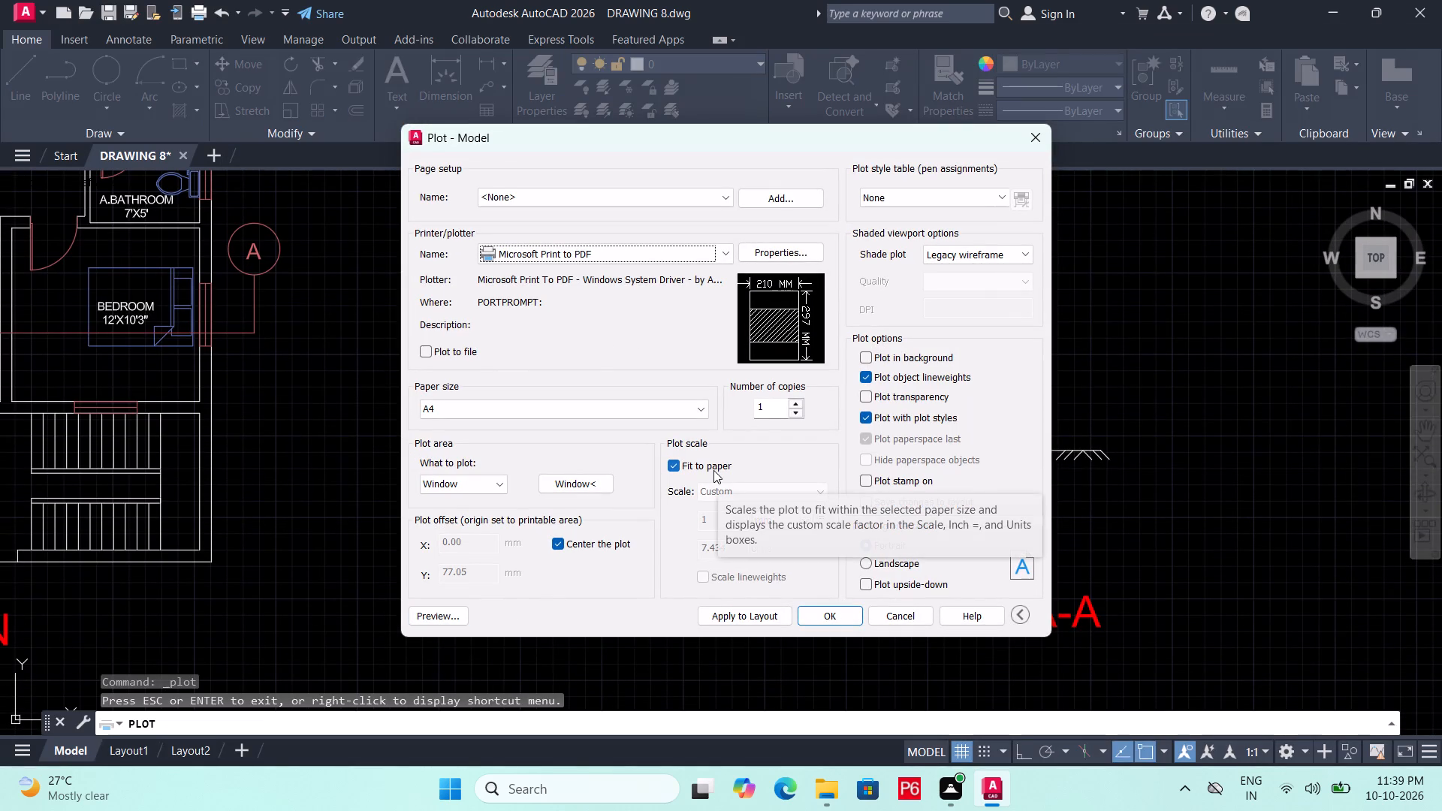
Redefine the plot window to enclose the plan, front elevation and section elevation of A-A with their titles.
click(598, 487)
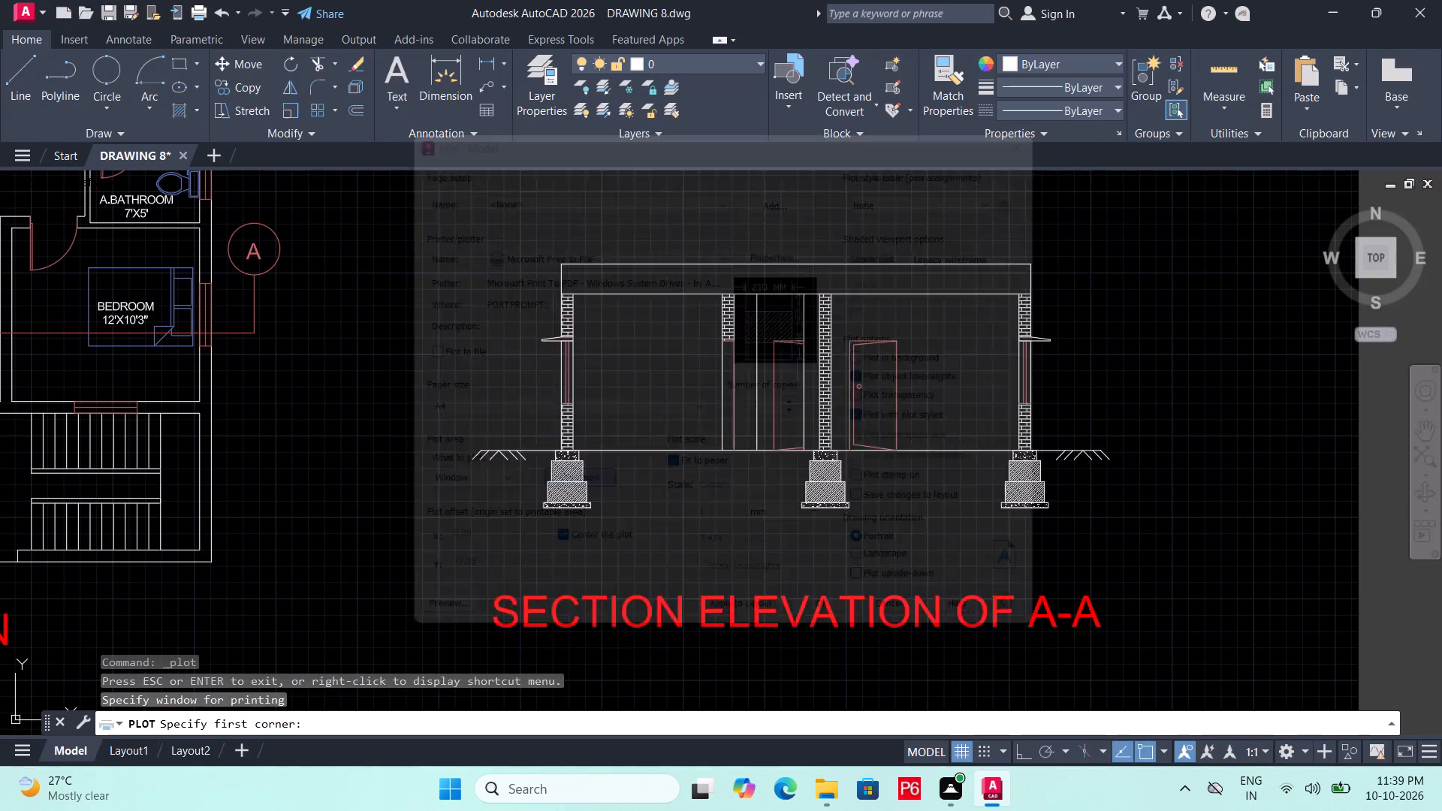
scroll(701, 435, down, 2)
middle_drag(683, 448, 716, 526)
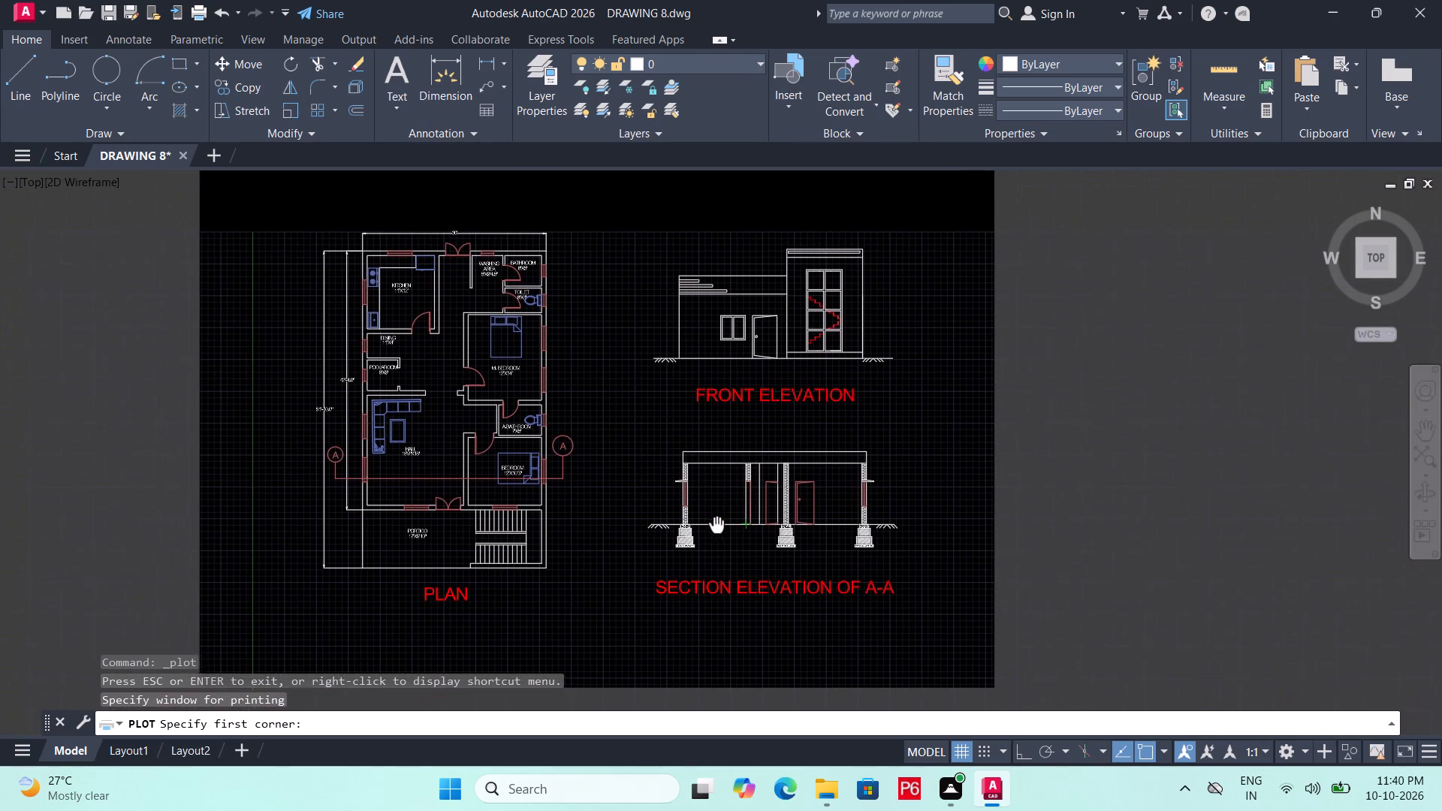
middle_drag(716, 526, 734, 509)
click(303, 184)
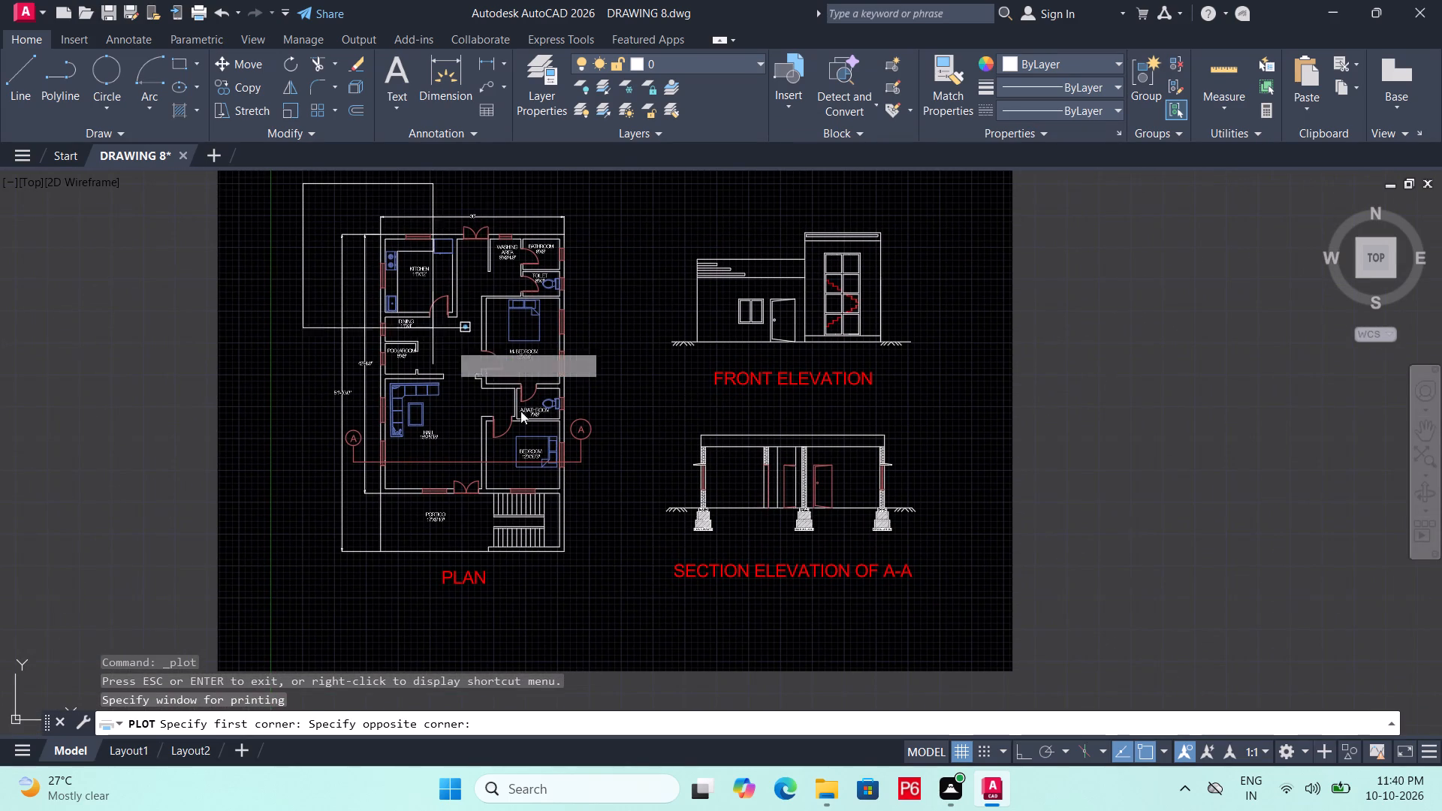
click(930, 606)
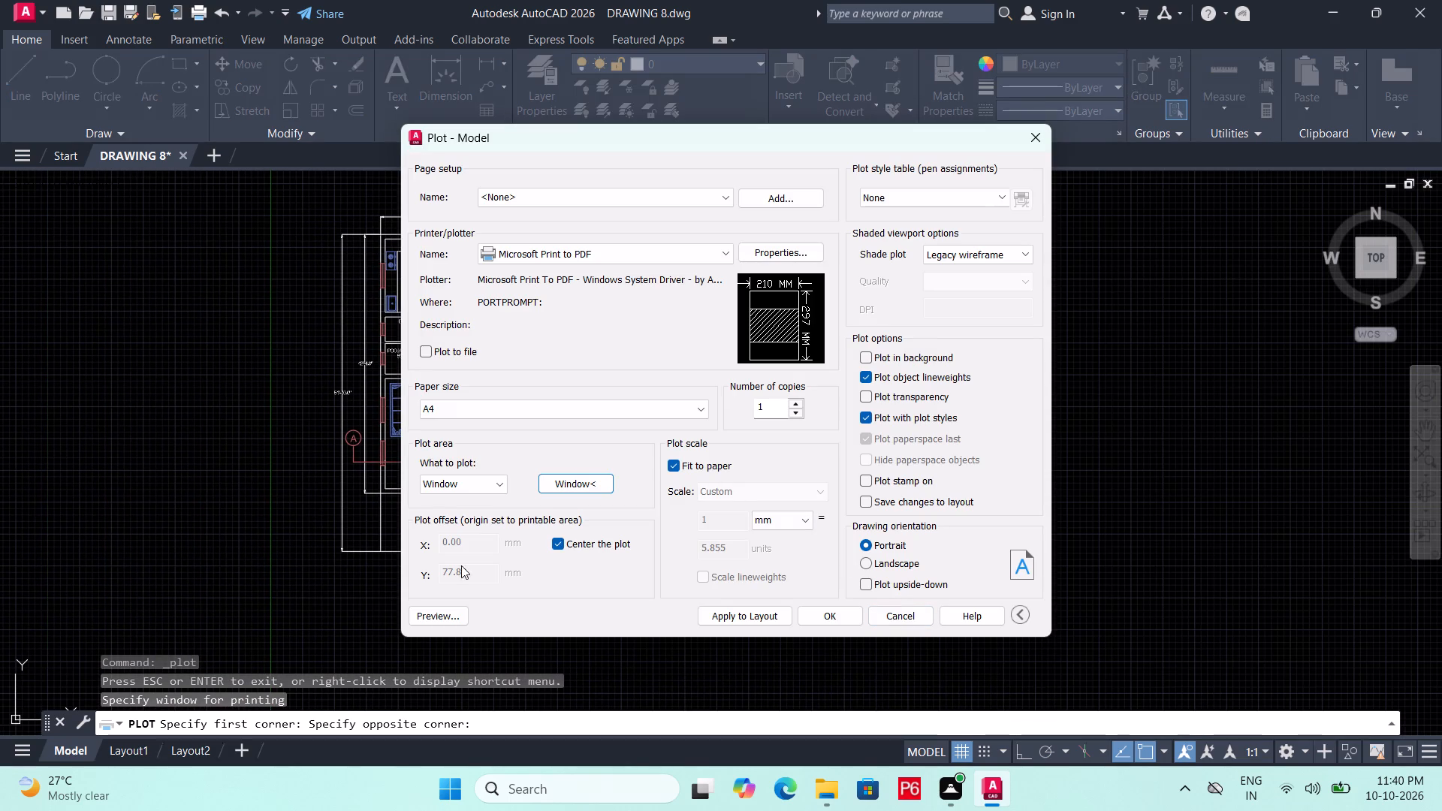
Preview the plot and examine how the plan, front elevation and section linework appear on the A4 sheet.
click(452, 617)
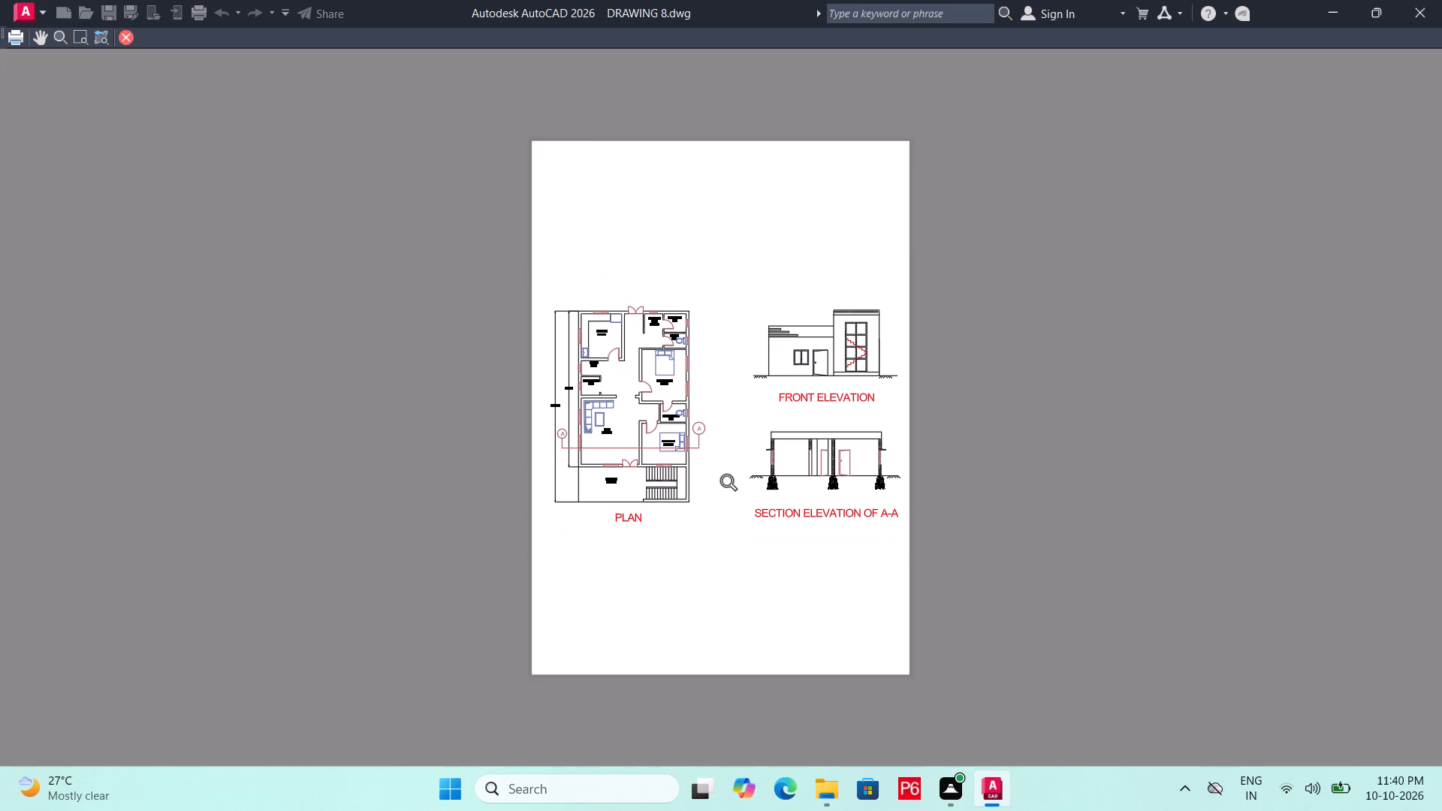
scroll(817, 423, up, 3)
scroll(872, 469, down, 1)
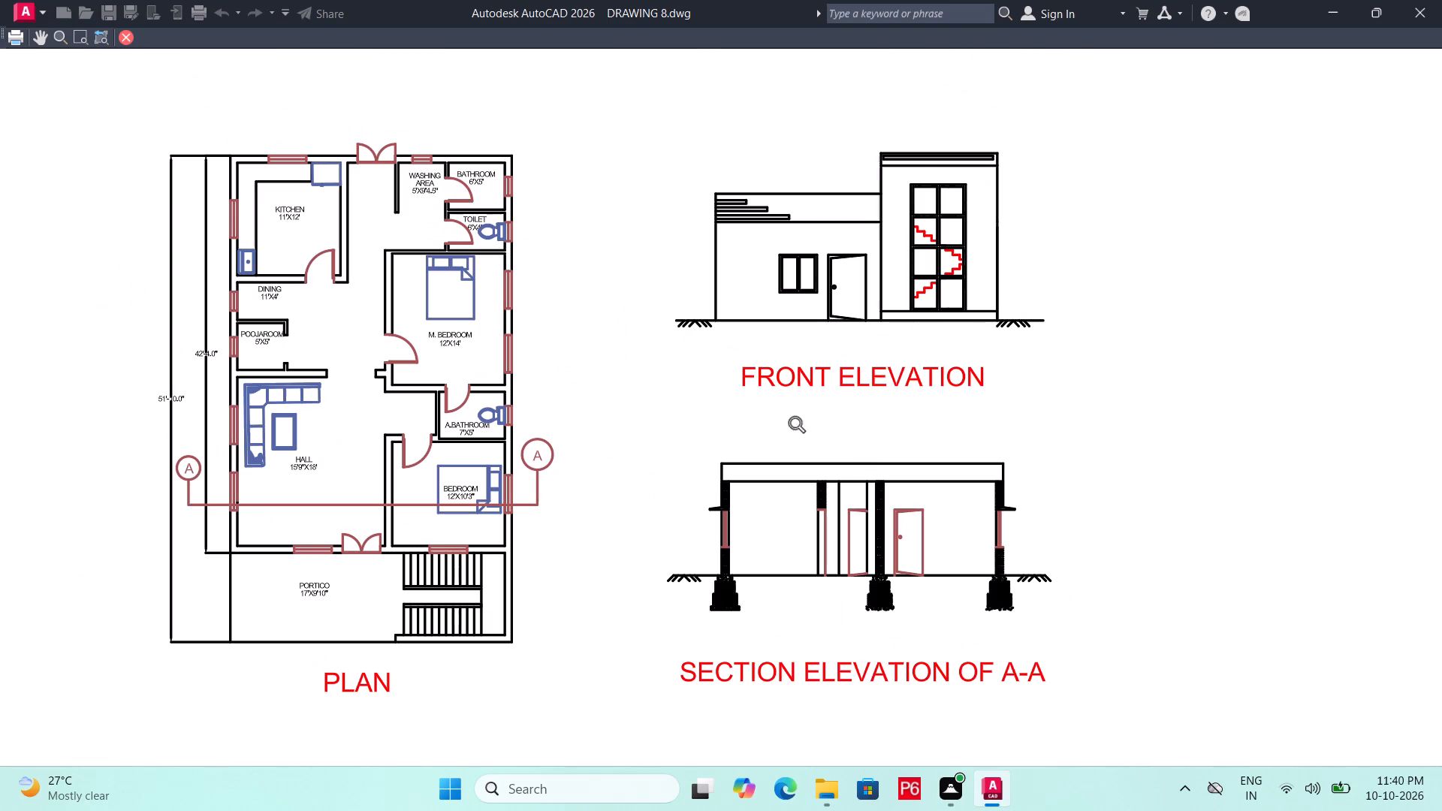
scroll(892, 294, up, 1)
scroll(979, 349, down, 1)
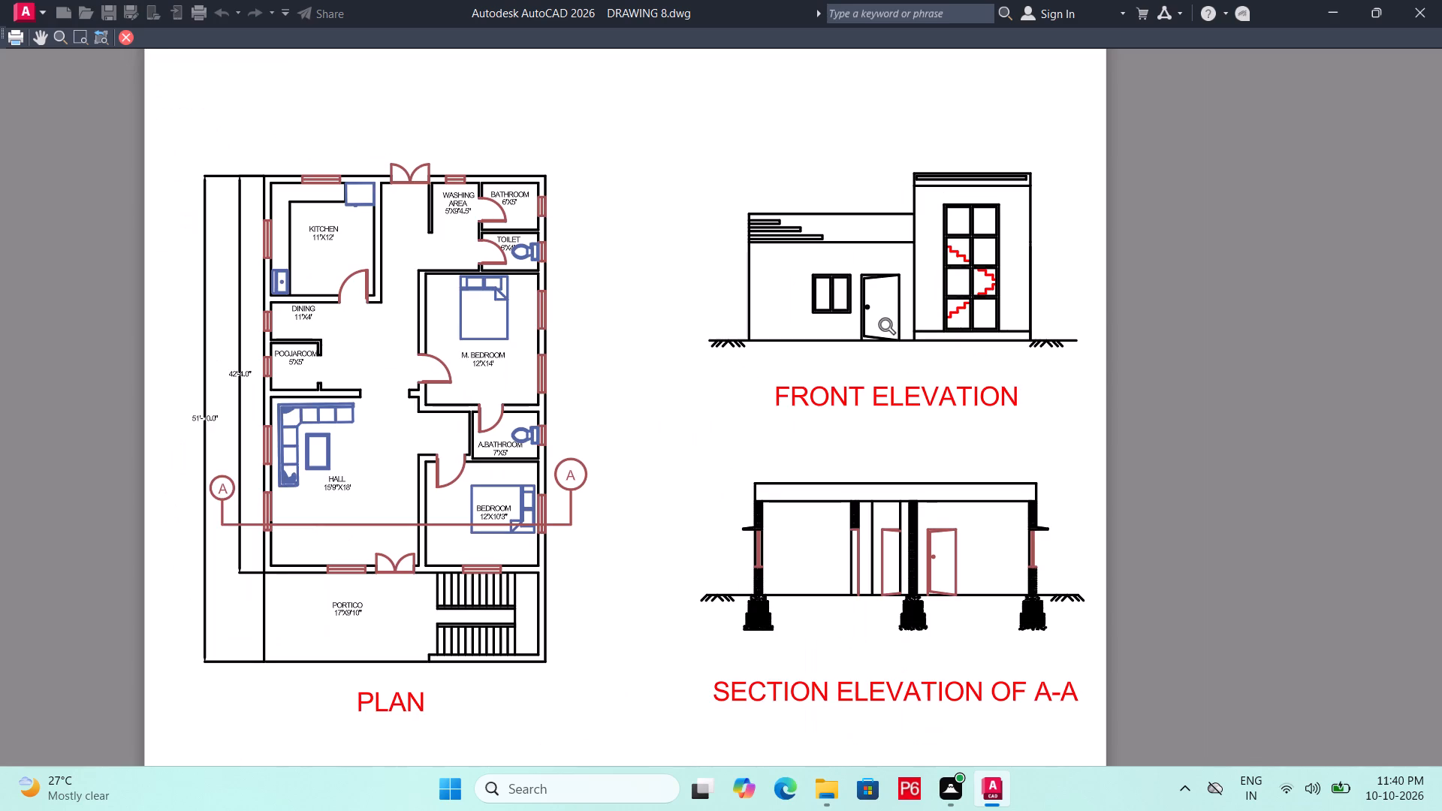
key(ctrl+s)
key(ctrl+s)
scroll(887, 327, down, 2)
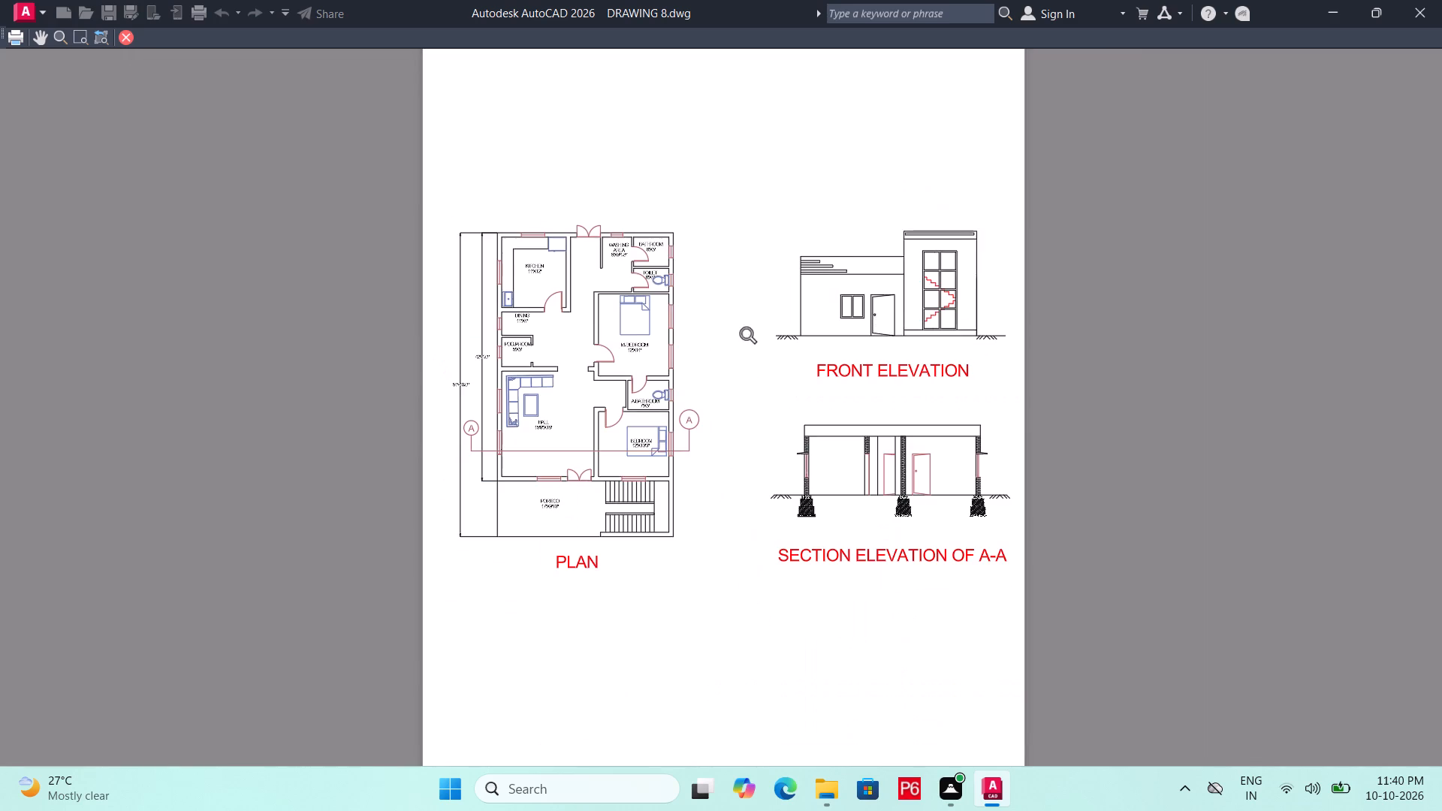
middle_drag(741, 336, 840, 449)
Plot the previewed sheet to a PDF named DRAWING 8 PDF in the cad folder and dismiss the completion notice.
click(10, 35)
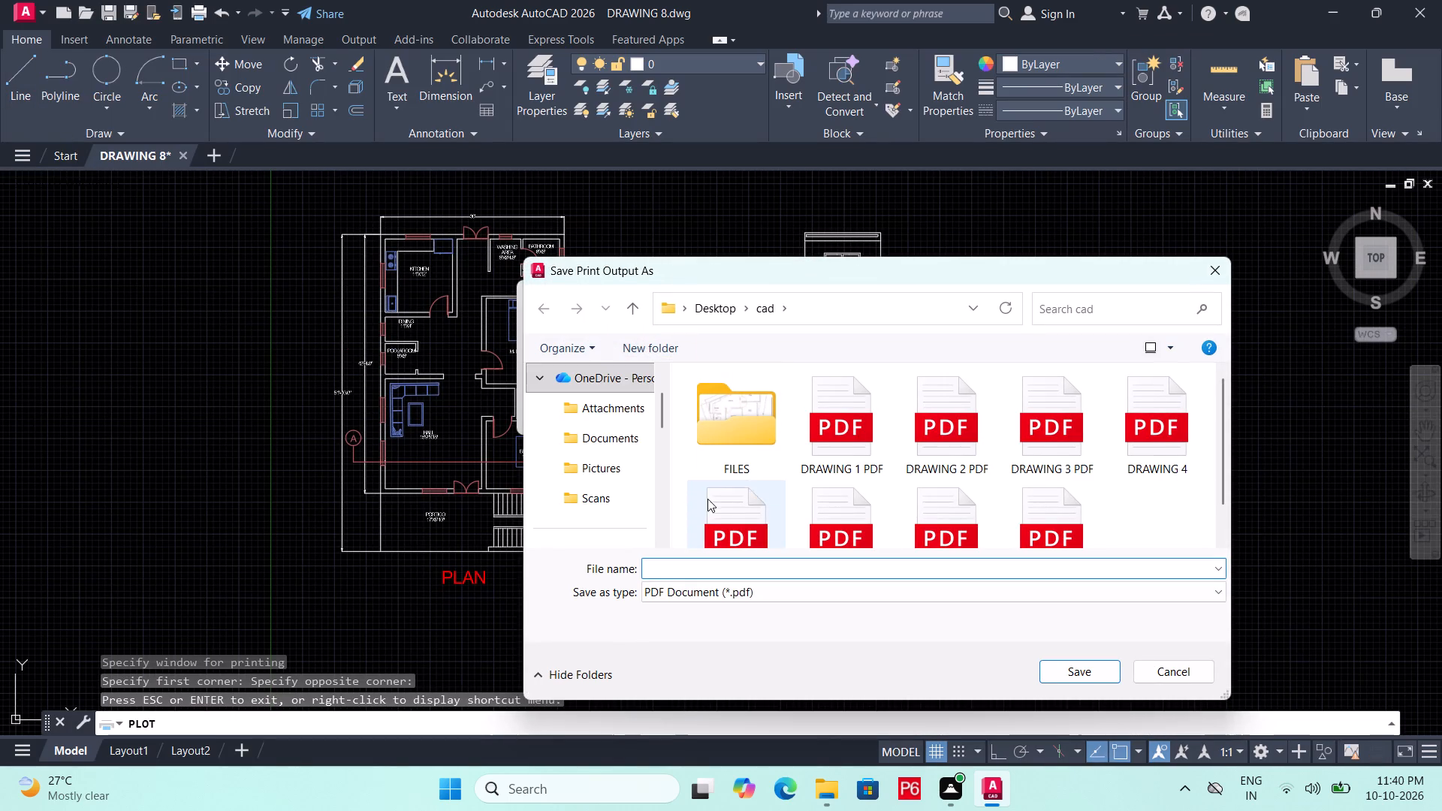
scroll(611, 465, down, 3)
click(589, 502)
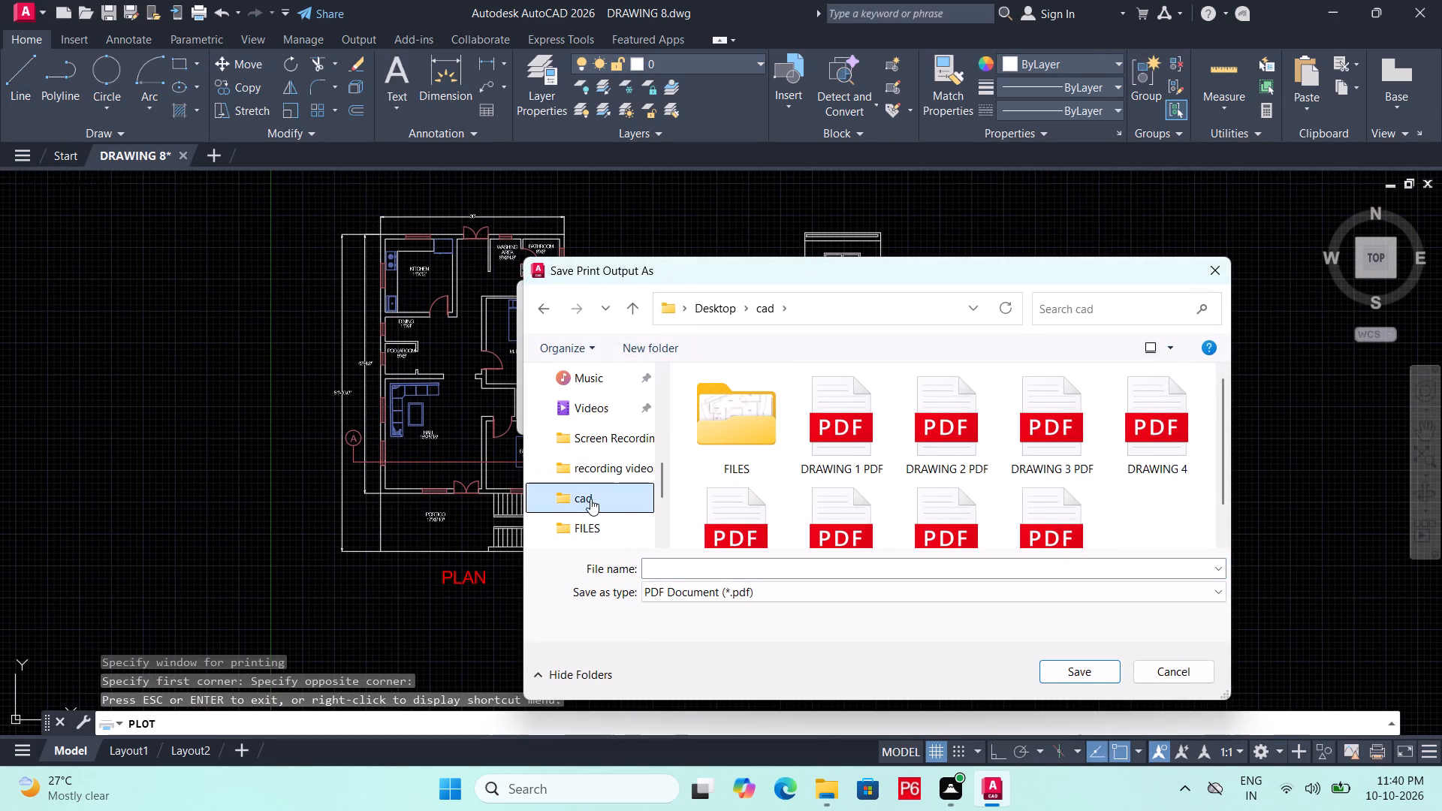
double_click(738, 572)
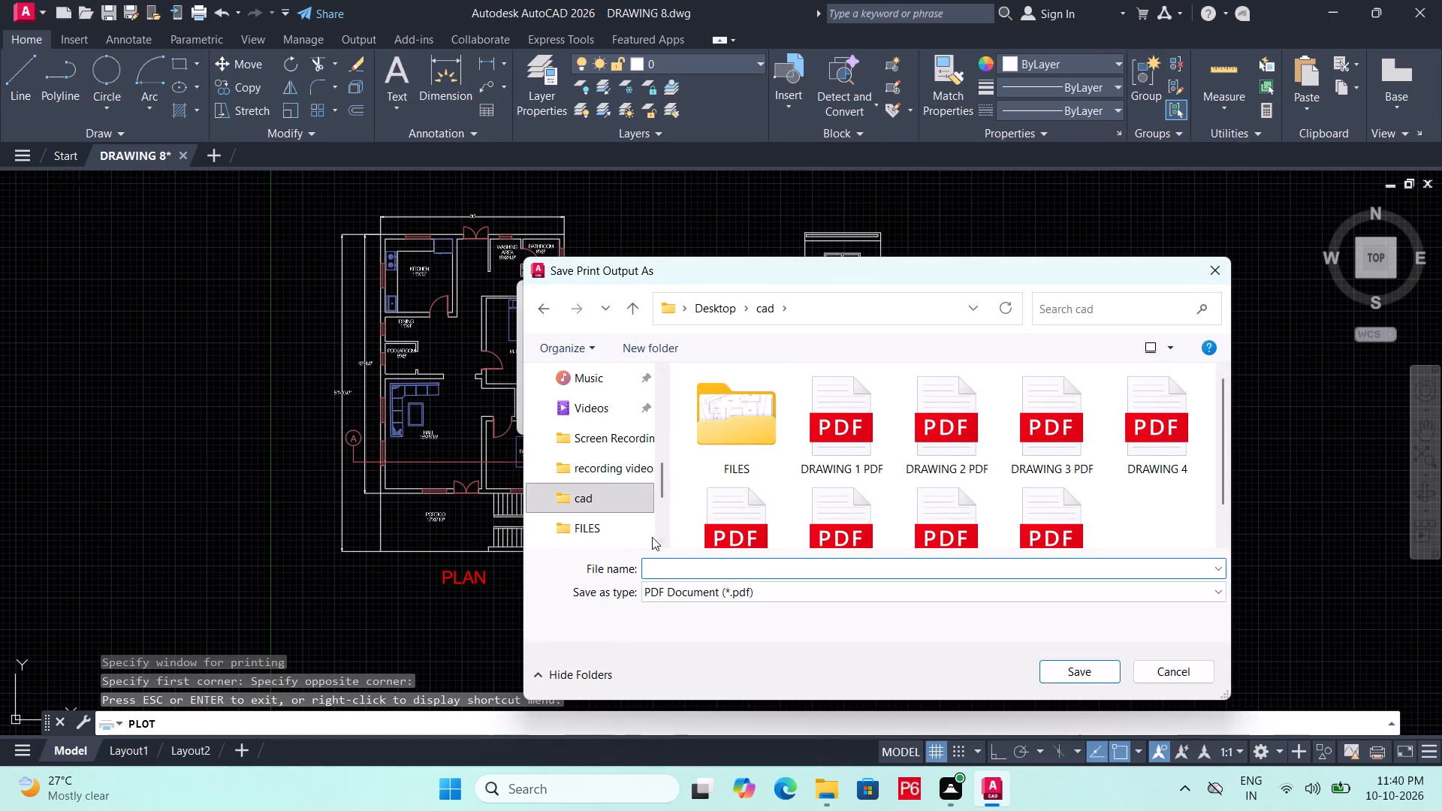
double_click(624, 496)
click(686, 571)
text(DRAWING)
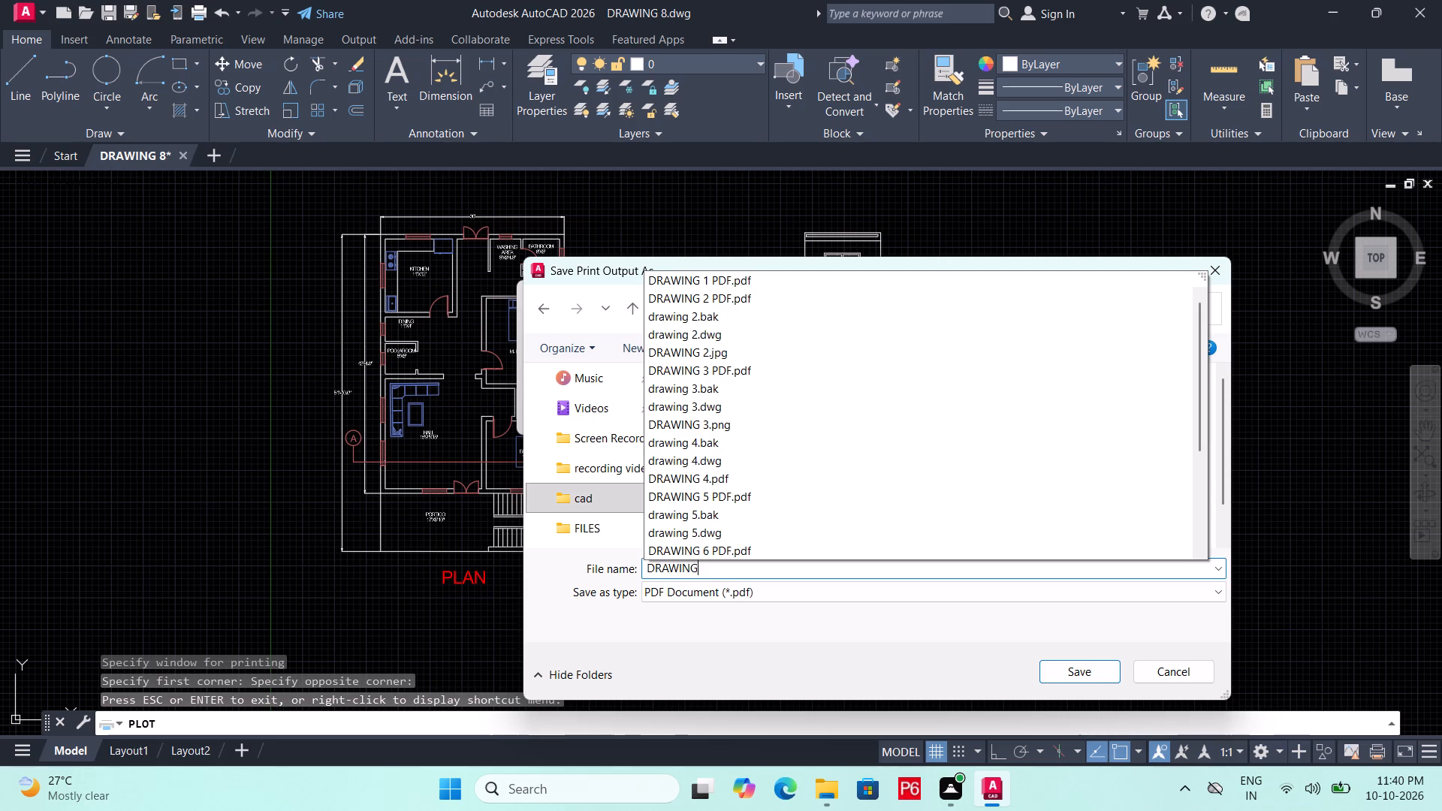
key(space)
text(8 PDF)
scroll(768, 512, down, 1)
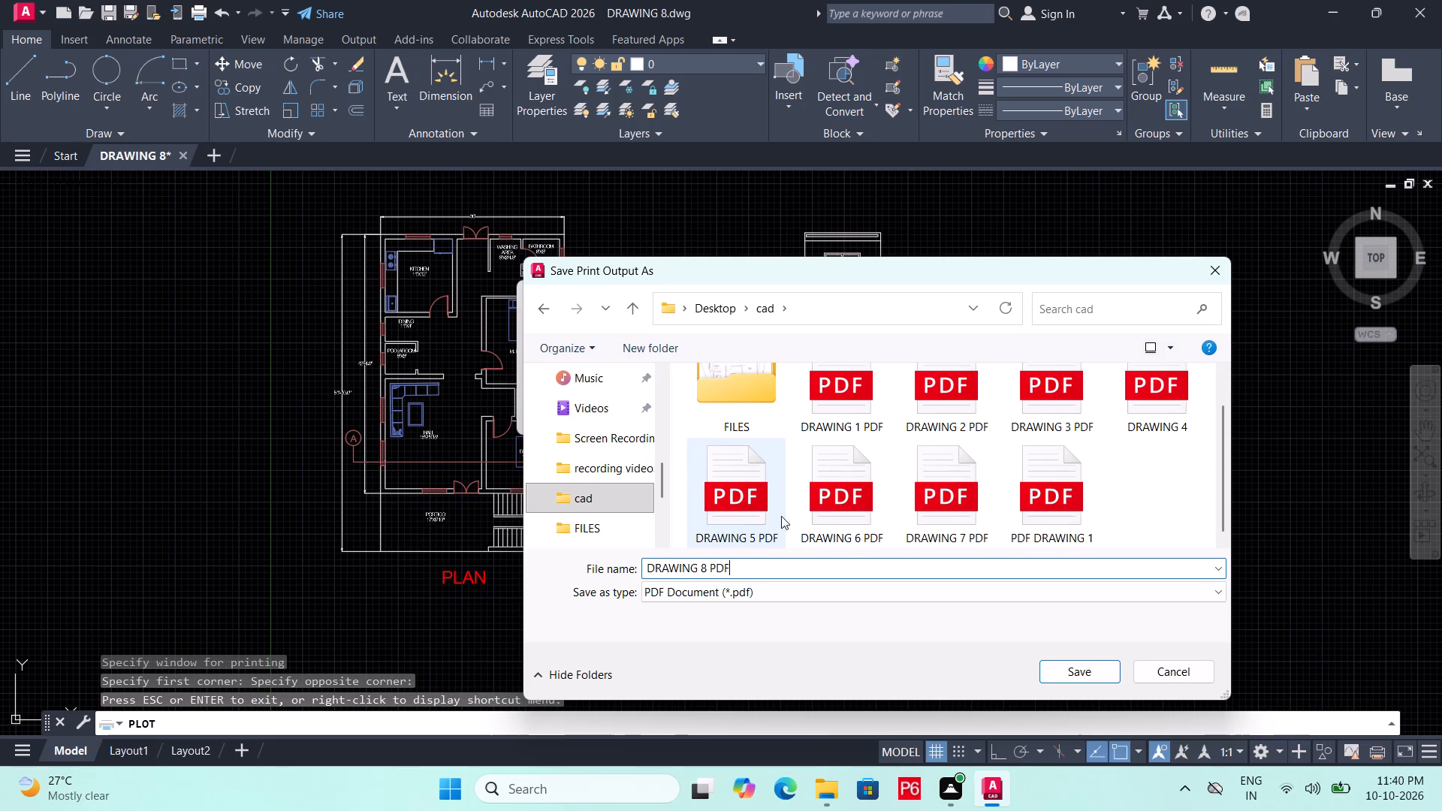
click(1069, 676)
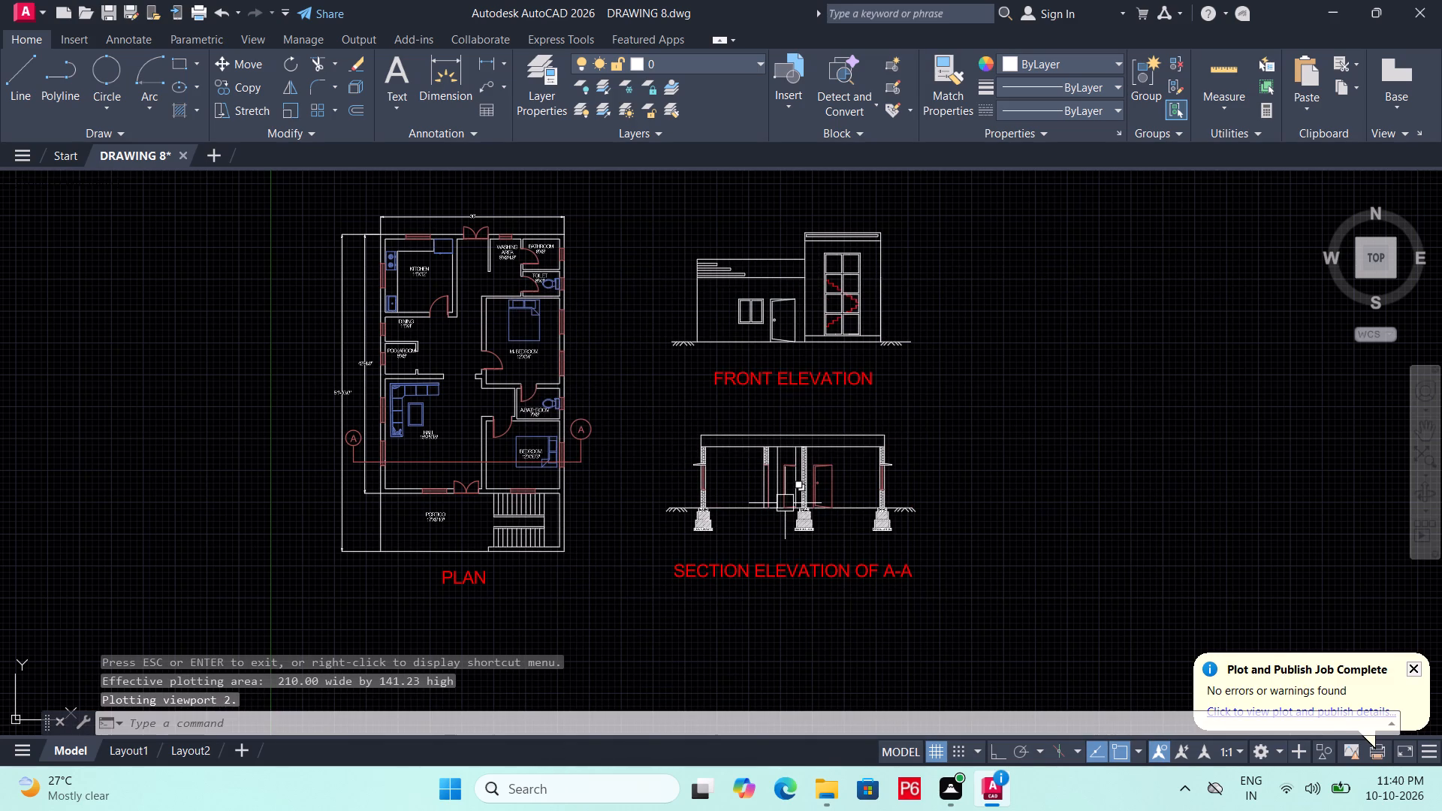
double_click(1420, 666)
Save the drawing.
key(ctrl+s)
key(ctrl+s)
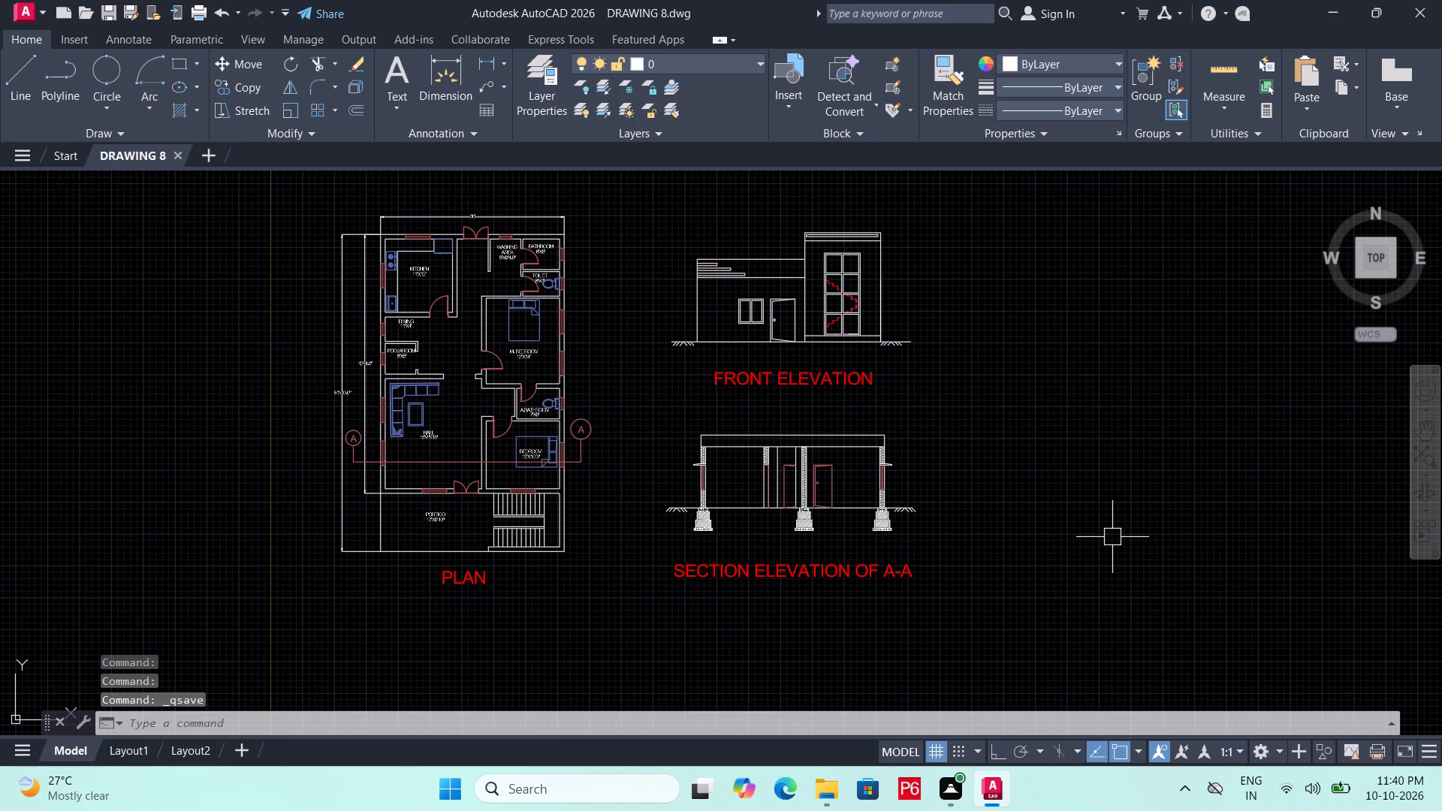